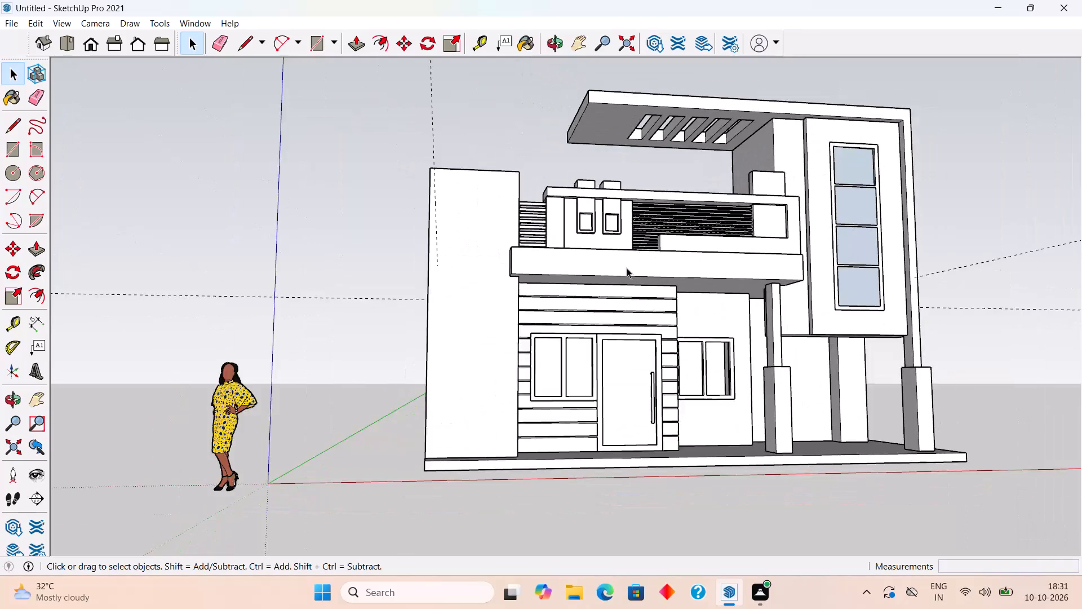
Examine the finished house facade from both front corners, above, below and straight on, ending with a close front view.
middle_drag(799, 267, 606, 326)
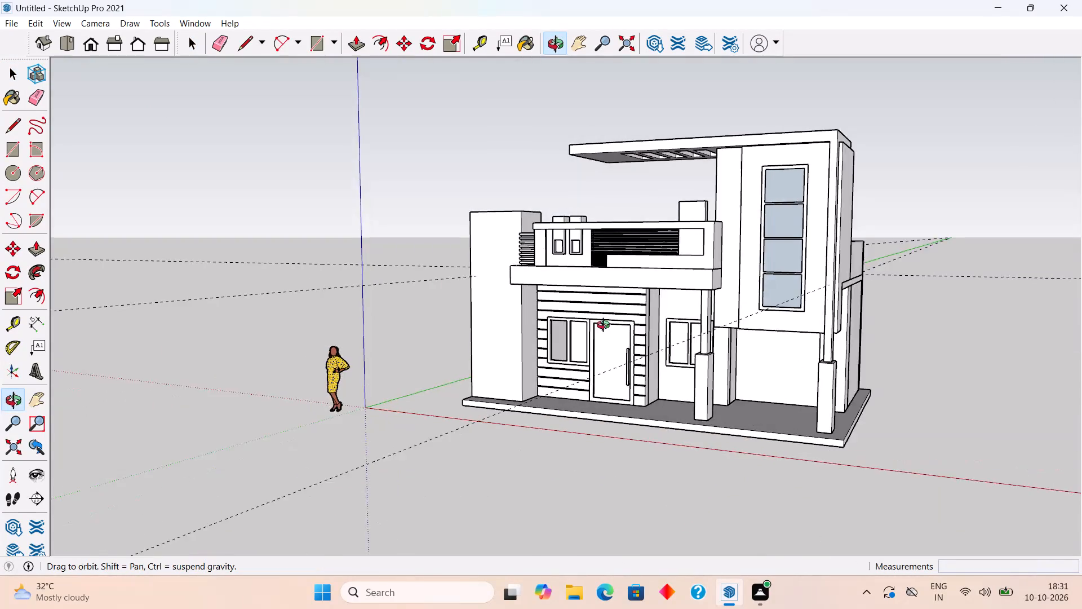
middle_drag(606, 326, 633, 359)
scroll(633, 359, down, 4)
scroll(680, 345, up, 4)
middle_drag(600, 359, 815, 385)
scroll(774, 363, up, 4)
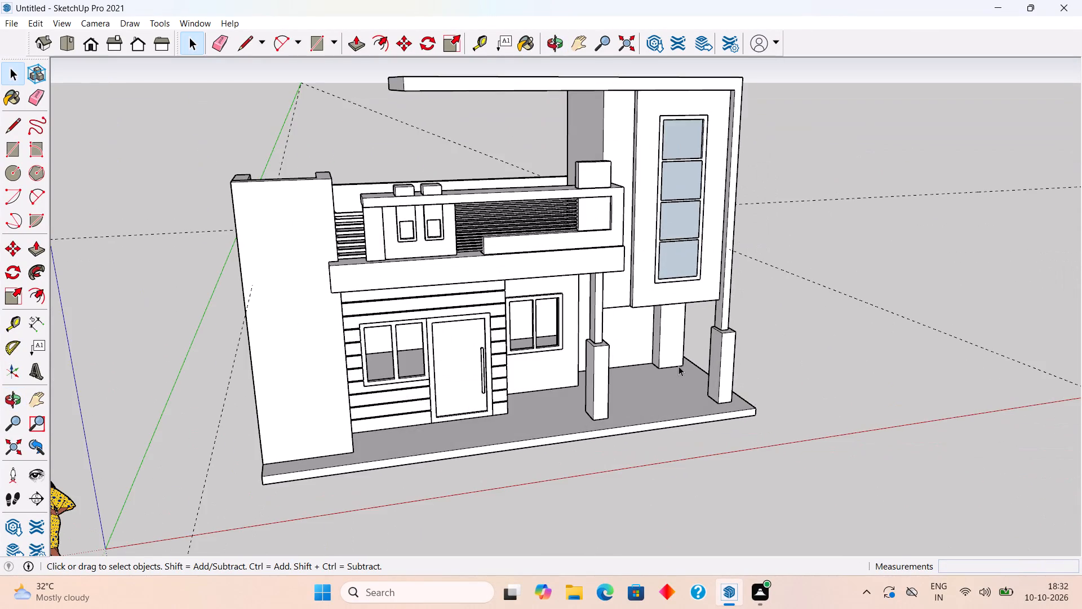
scroll(669, 366, up, 1)
scroll(669, 366, down, 2)
middle_drag(604, 333, 557, 221)
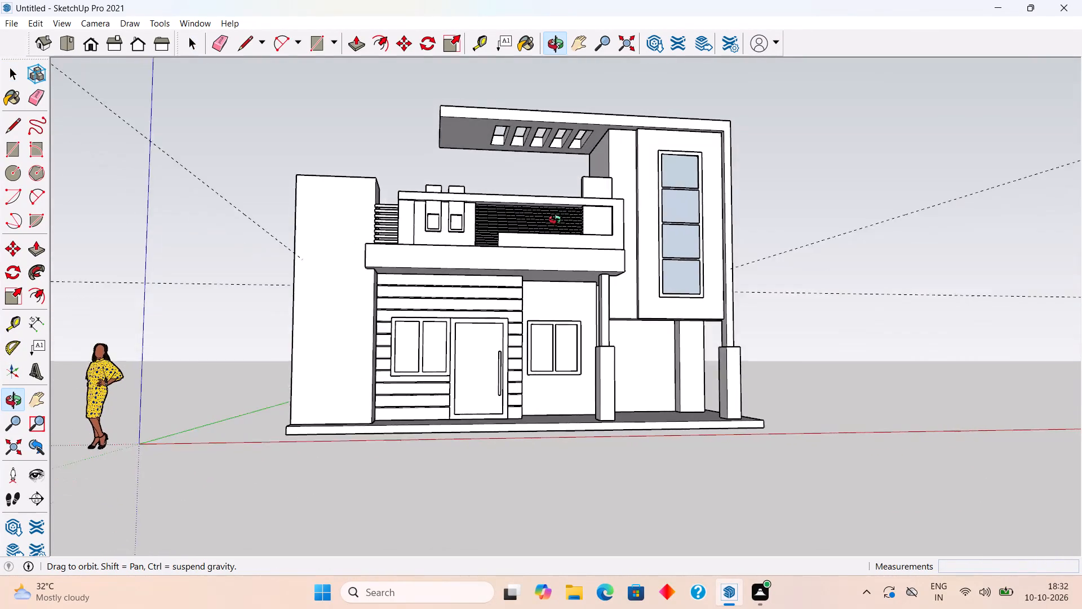
middle_drag(557, 221, 737, 169)
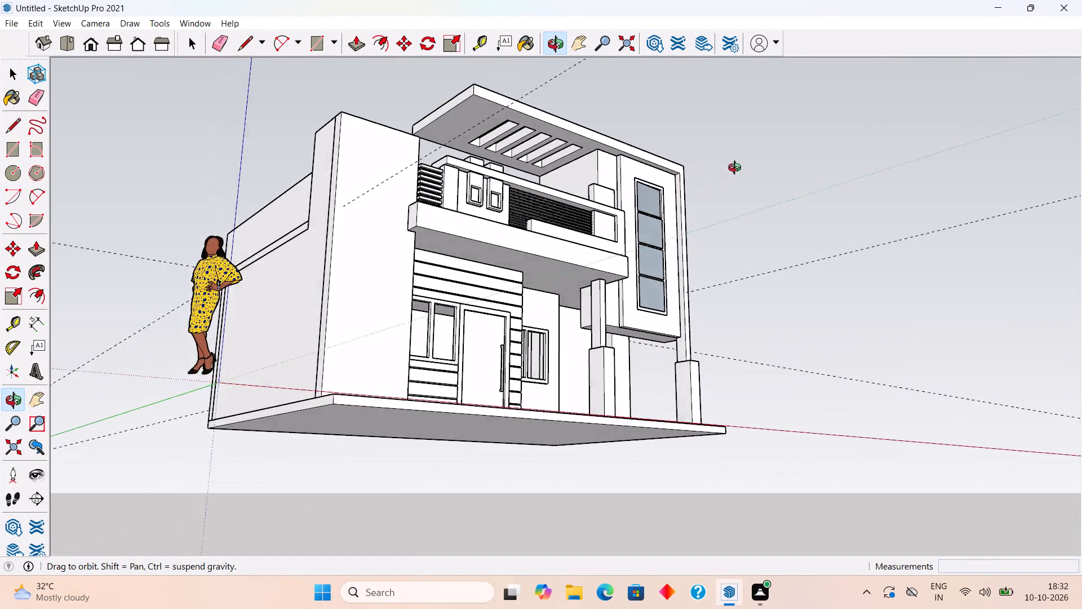
middle_drag(737, 169, 559, 276)
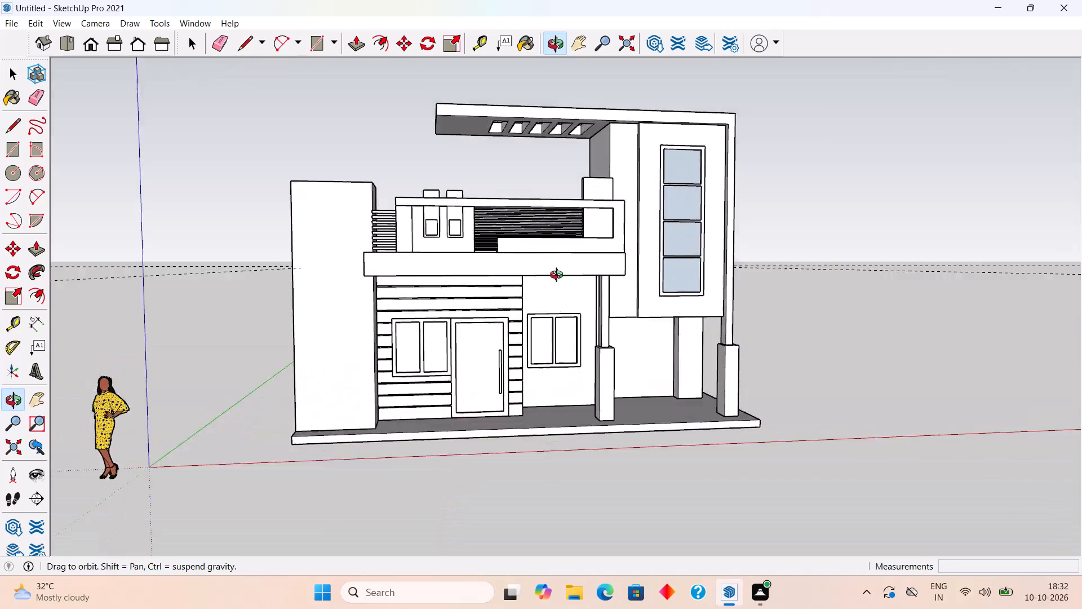
middle_drag(559, 276, 402, 275)
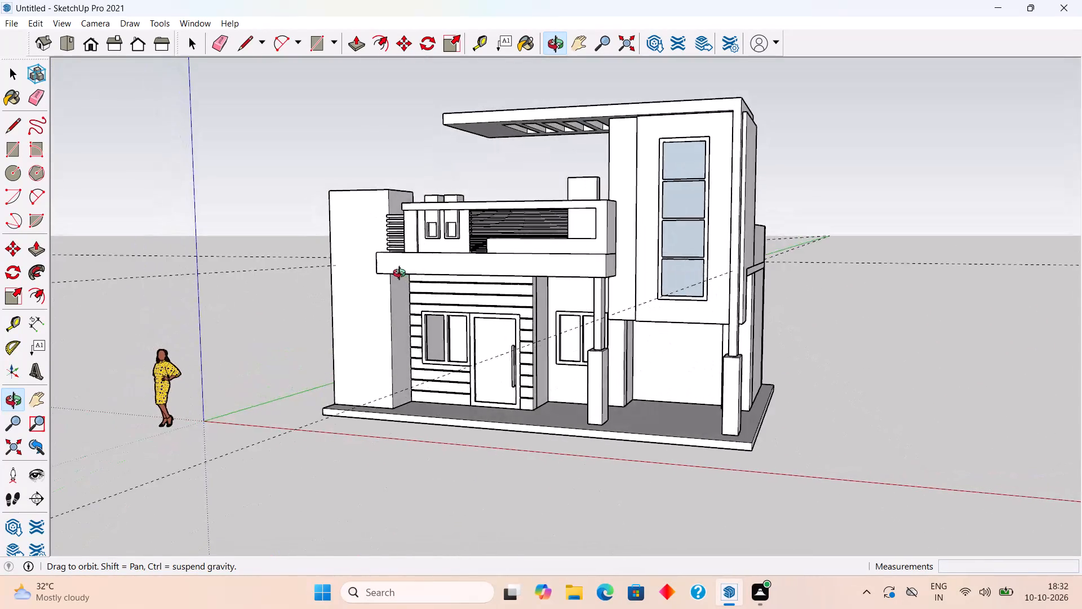
middle_drag(402, 275, 490, 255)
scroll(491, 255, up, 2)
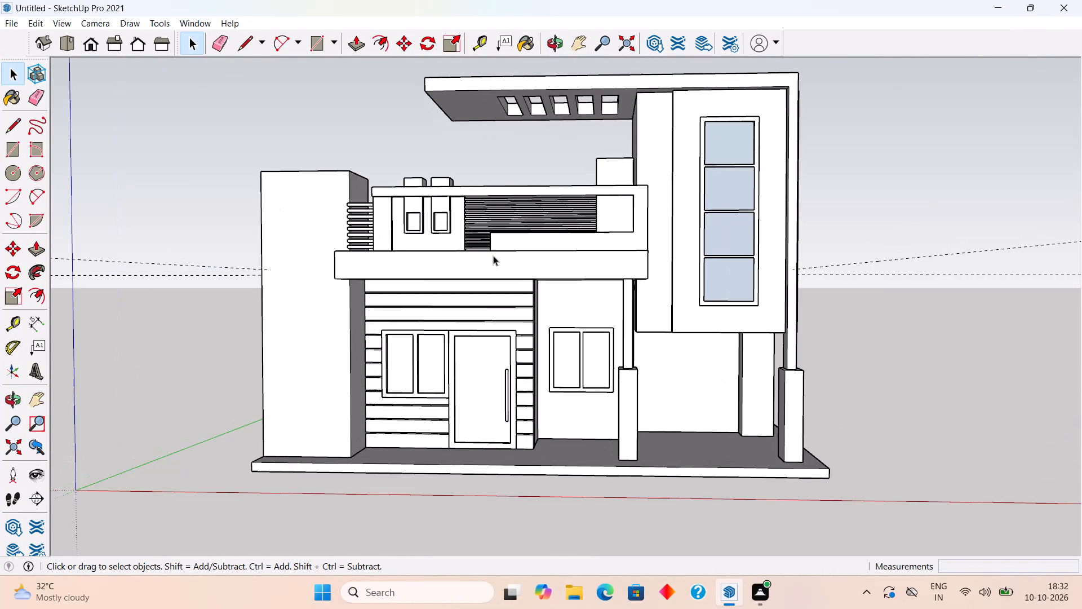
scroll(366, 110, up, 1)
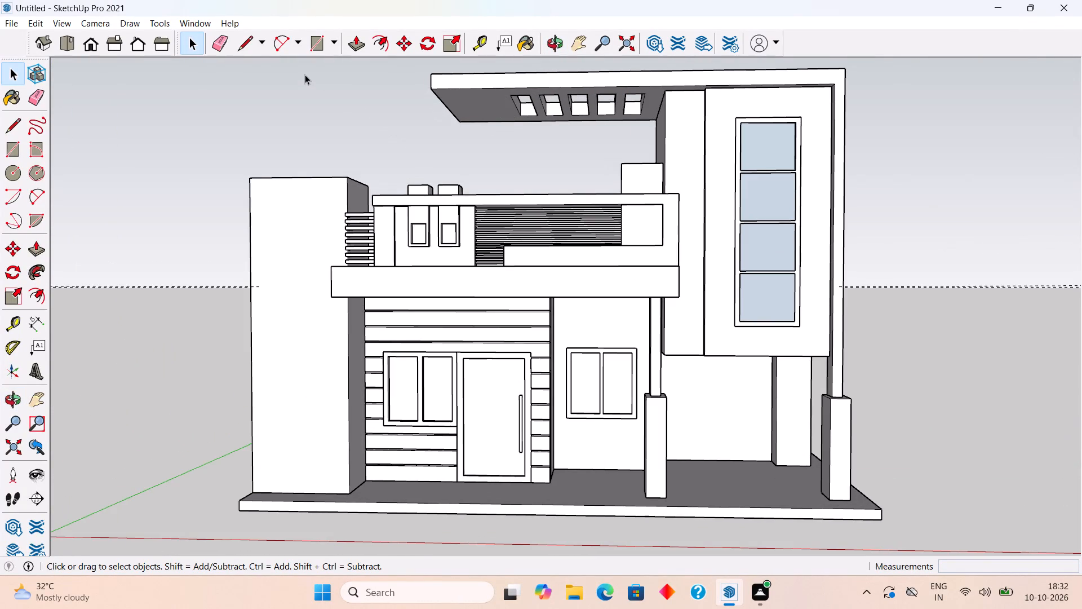
scroll(305, 74, up, 1)
scroll(305, 74, down, 1)
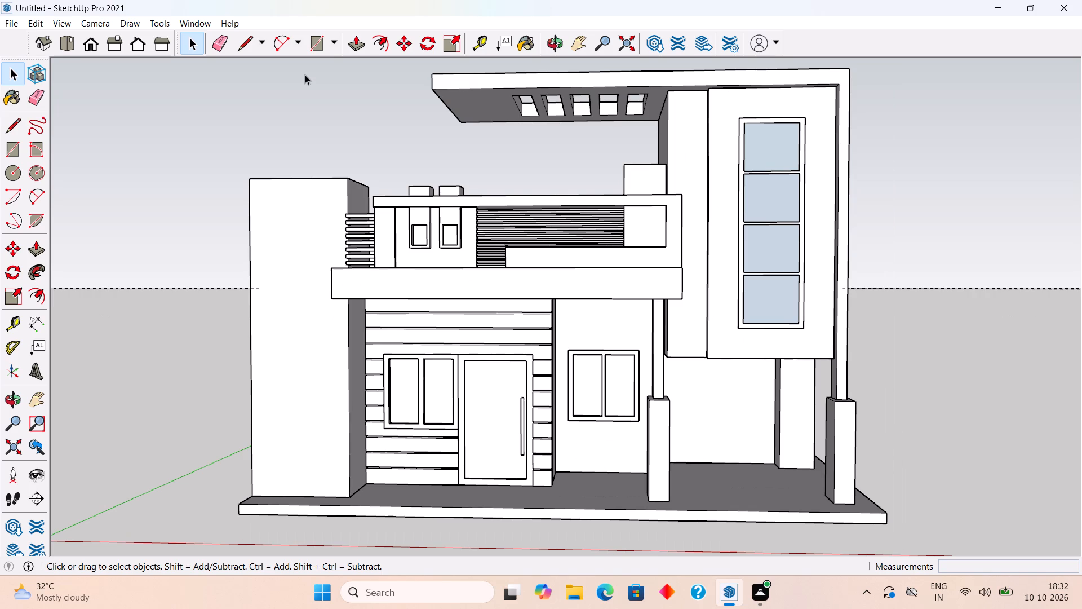
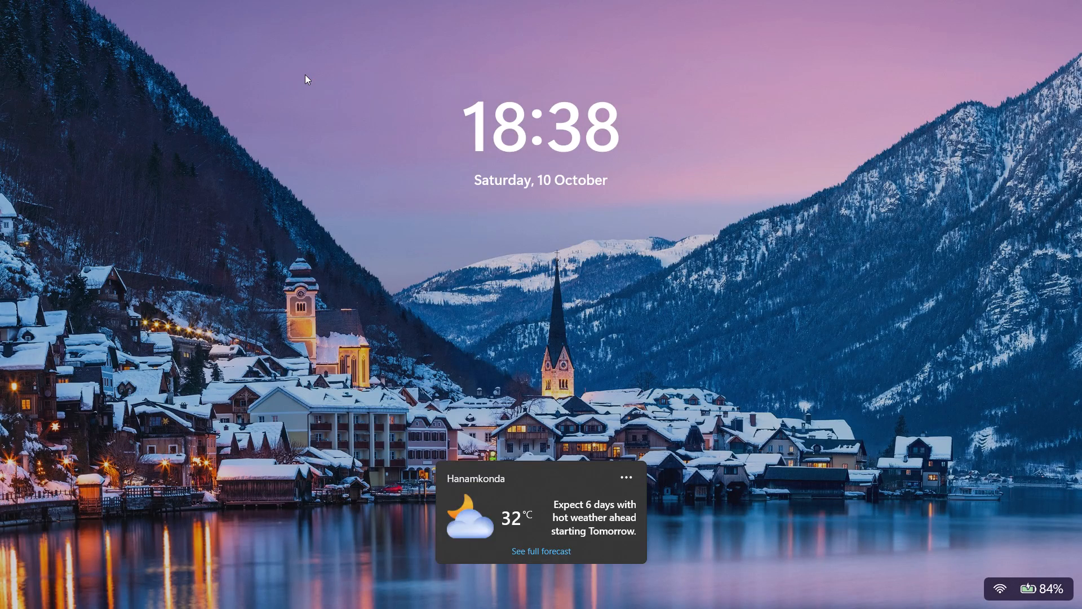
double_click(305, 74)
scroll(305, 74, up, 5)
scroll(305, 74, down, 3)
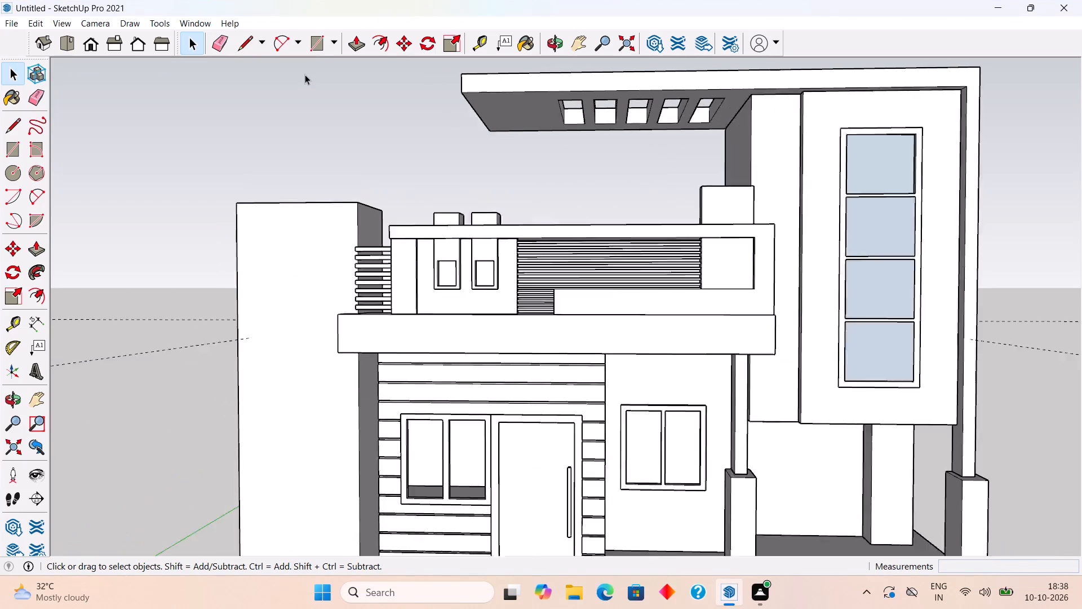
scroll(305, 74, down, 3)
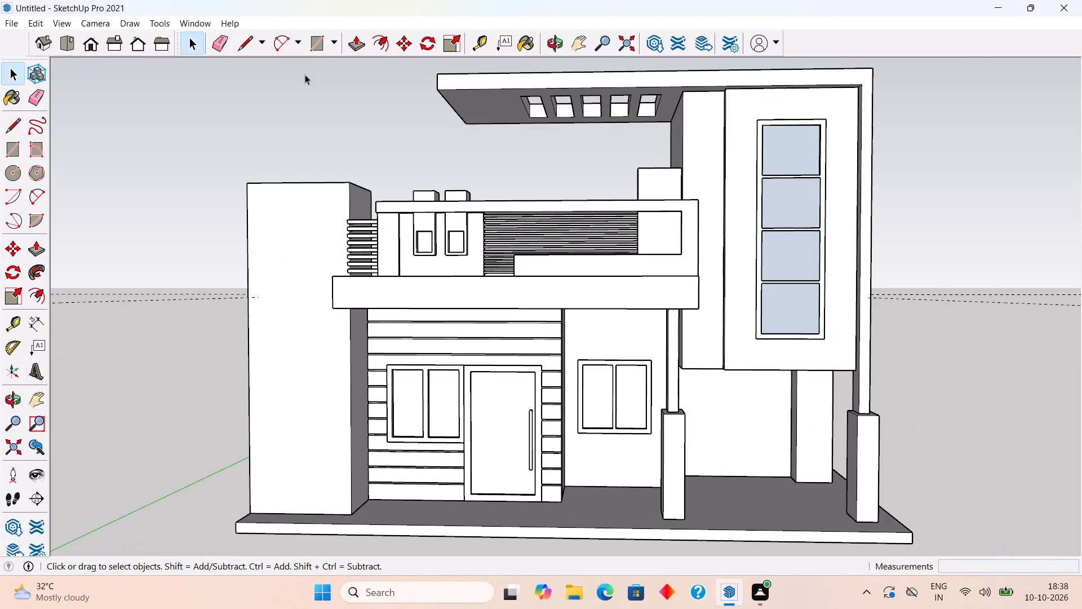
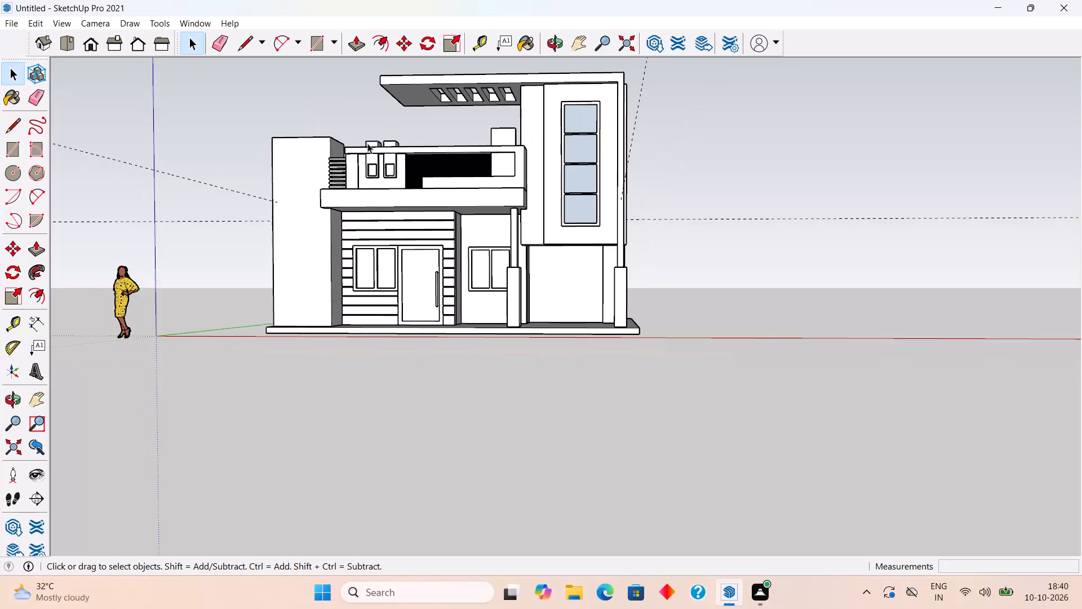
Examine the whole house from the front, side and above, including the facade, roof slab openings and parapet walls.
scroll(370, 62, up, 6)
middle_drag(384, 73, 401, 161)
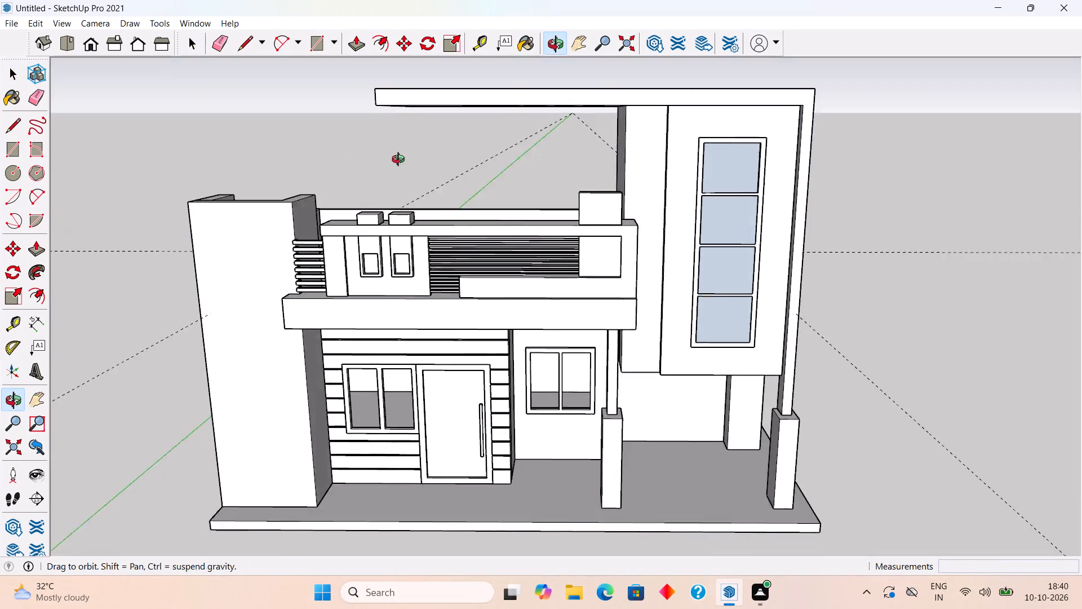
middle_drag(401, 161, 403, 179)
scroll(403, 179, down, 4)
scroll(524, 414, down, 4)
scroll(526, 417, up, 1)
middle_drag(531, 406, 540, 296)
scroll(540, 314, up, 5)
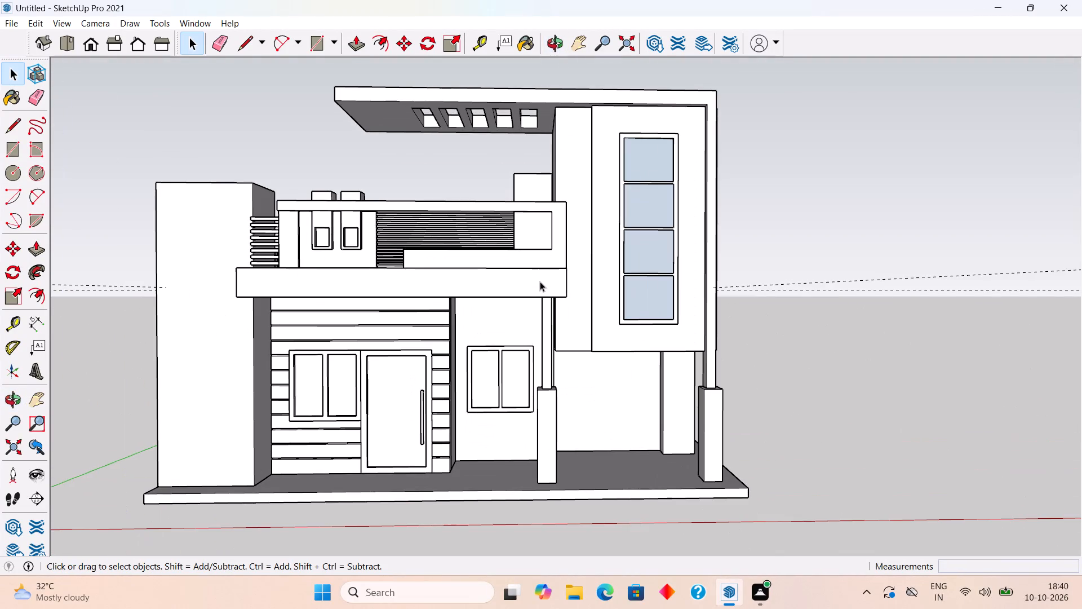
scroll(533, 277, up, 3)
middle_drag(533, 277, 788, 258)
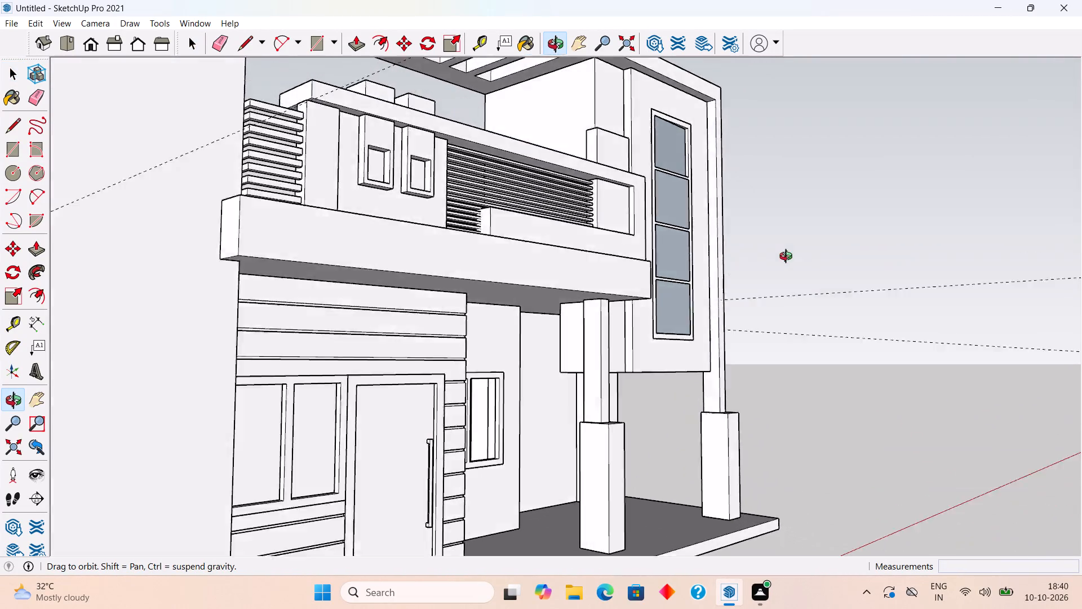
middle_drag(788, 258, 614, 356)
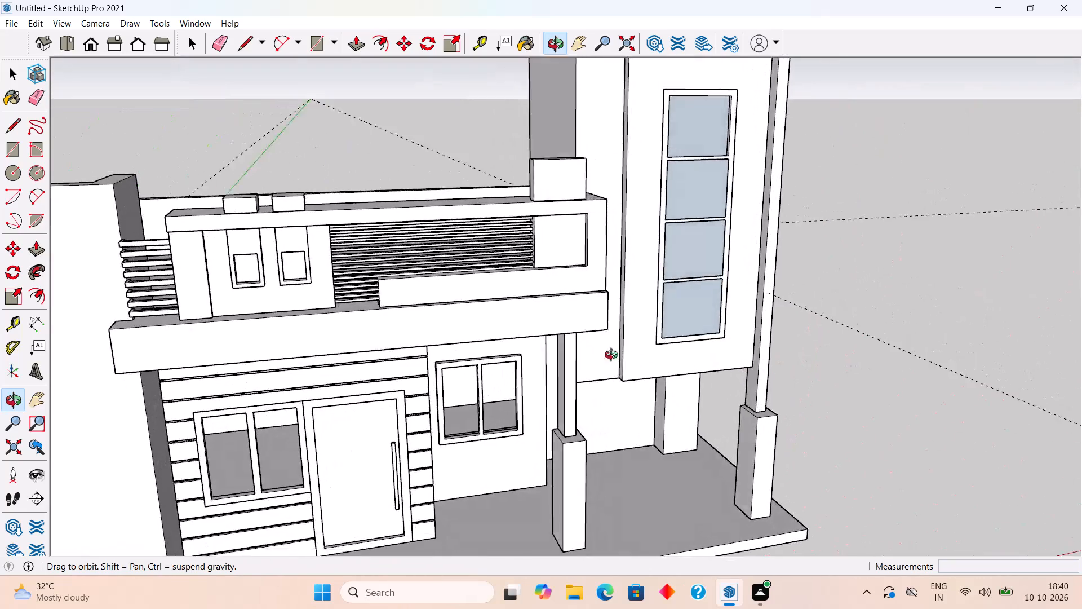
scroll(614, 356, down, 5)
middle_drag(614, 356, 613, 356)
middle_drag(602, 336, 566, 228)
scroll(566, 228, up, 3)
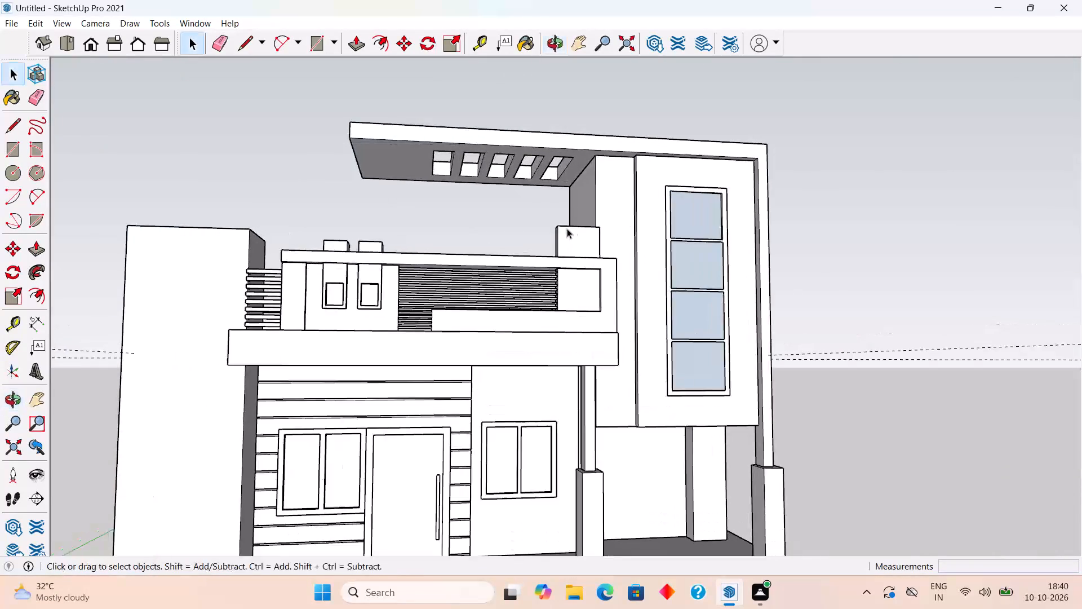
scroll(567, 228, down, 4)
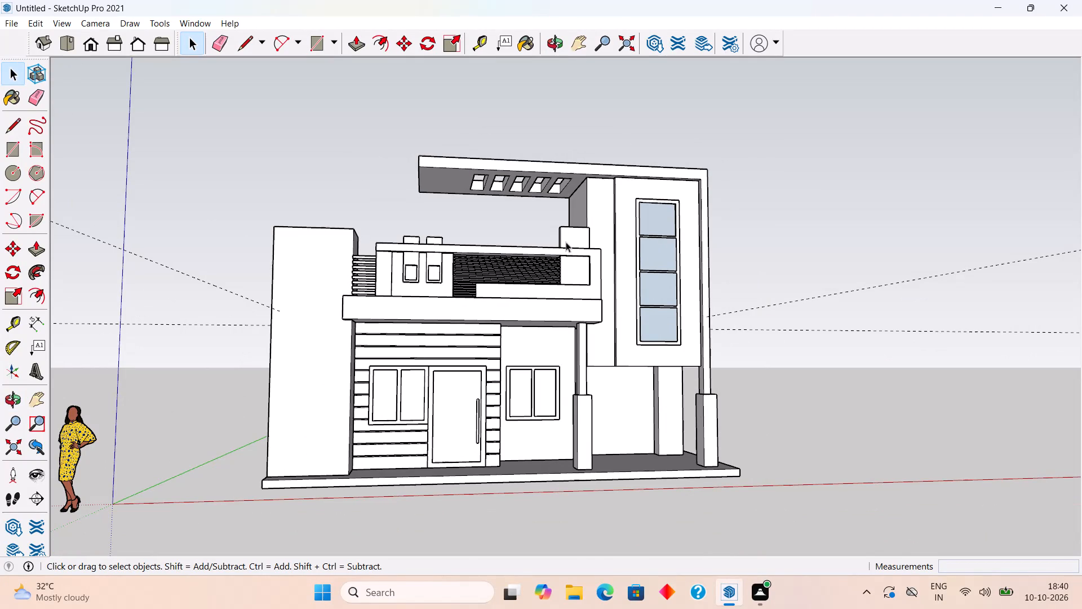
scroll(566, 242, down, 3)
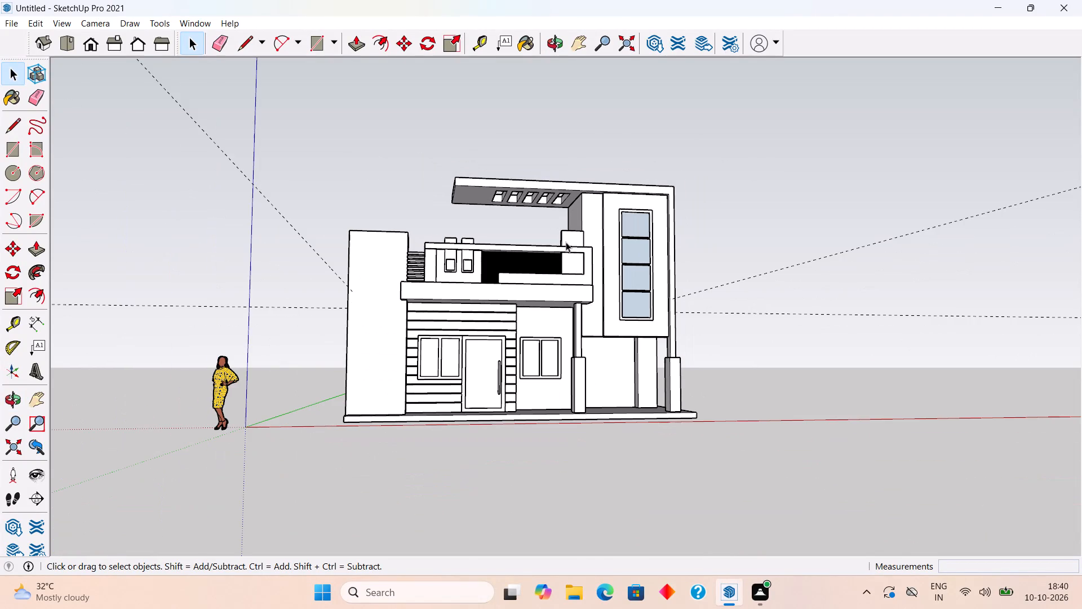
scroll(564, 241, up, 6)
scroll(564, 241, down, 4)
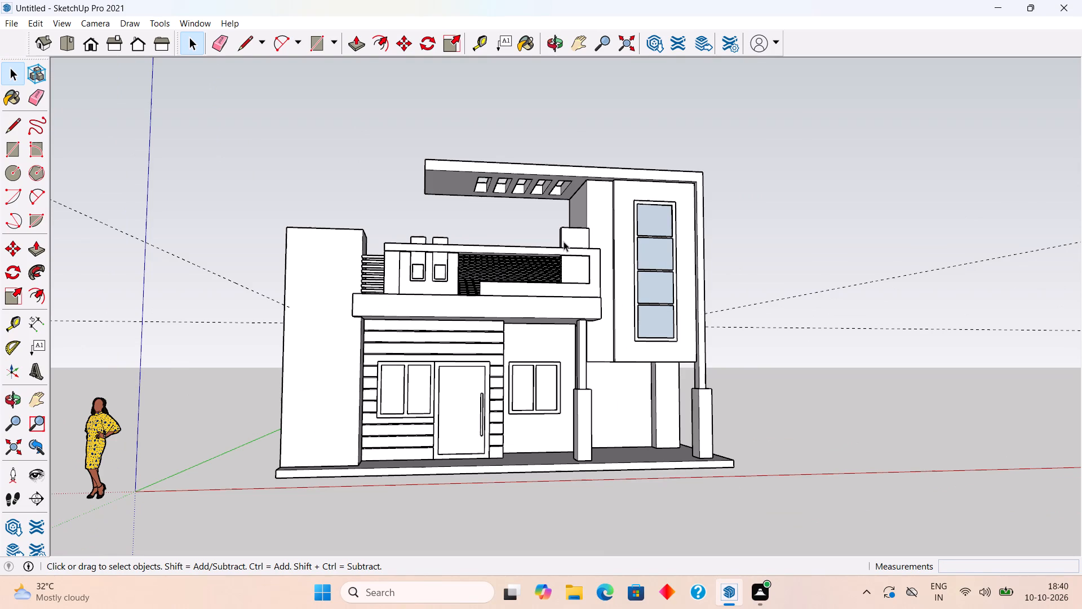
scroll(499, 224, down, 5)
middle_drag(484, 213, 477, 334)
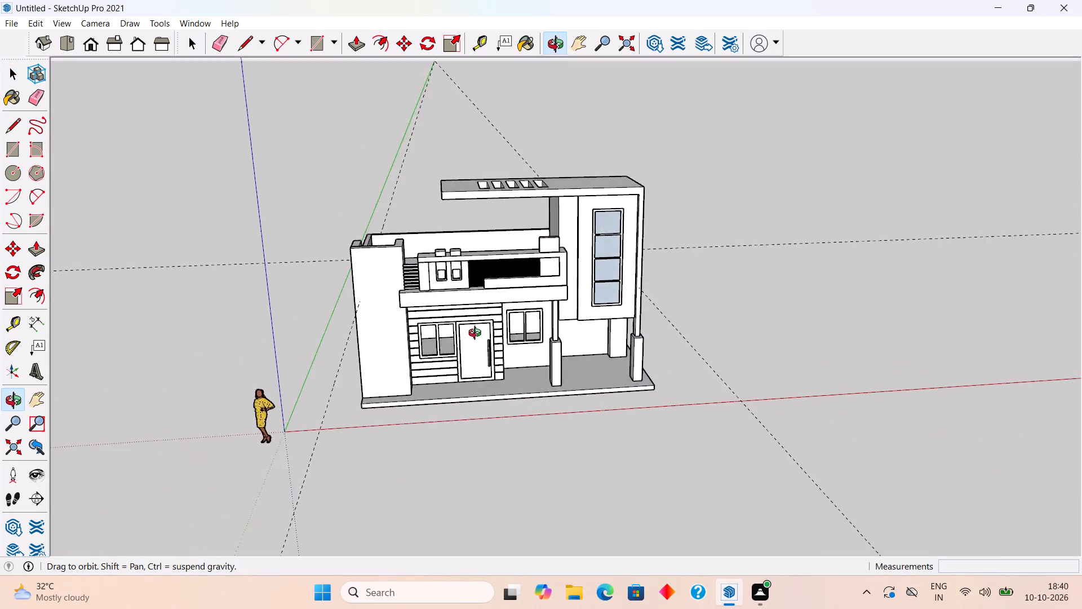
middle_drag(477, 334, 477, 346)
scroll(477, 345, up, 3)
scroll(338, 263, up, 3)
middle_drag(366, 268, 688, 251)
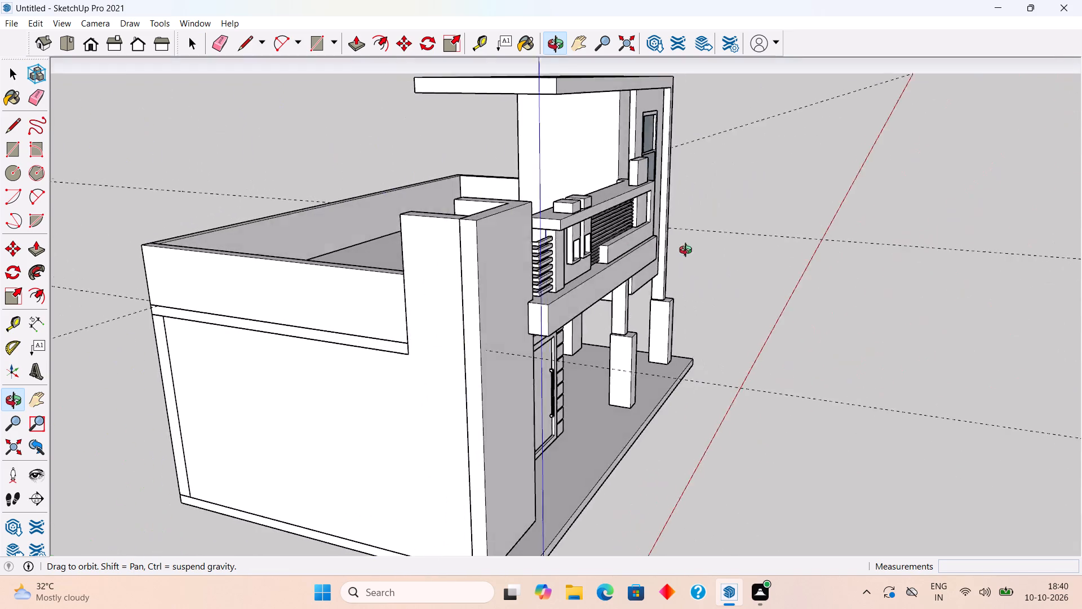
middle_drag(688, 251, 478, 325)
scroll(485, 328, down, 4)
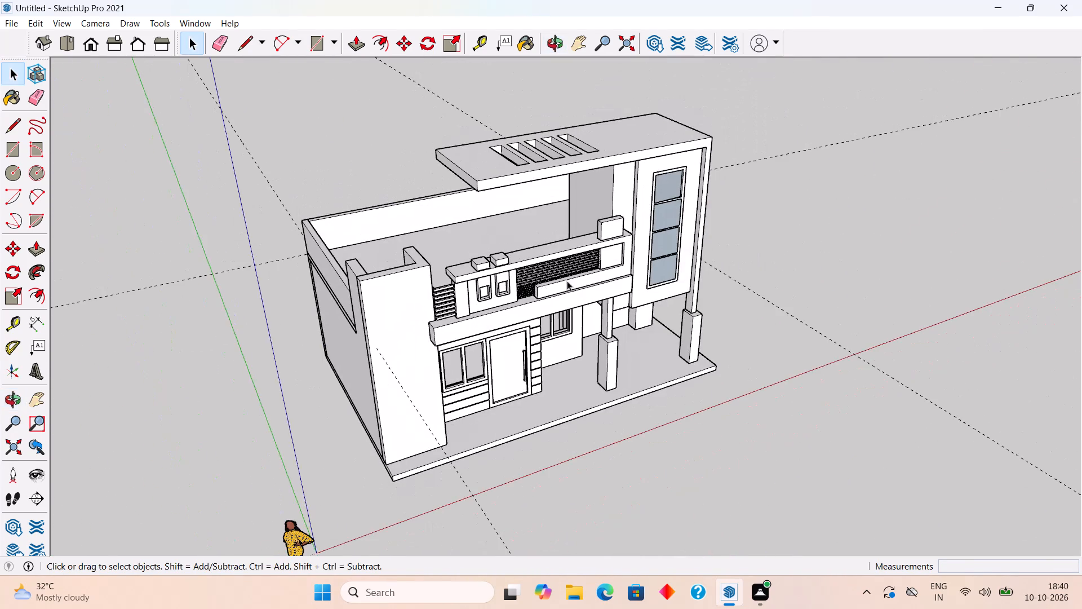
middle_drag(508, 216, 458, 204)
scroll(450, 191, up, 4)
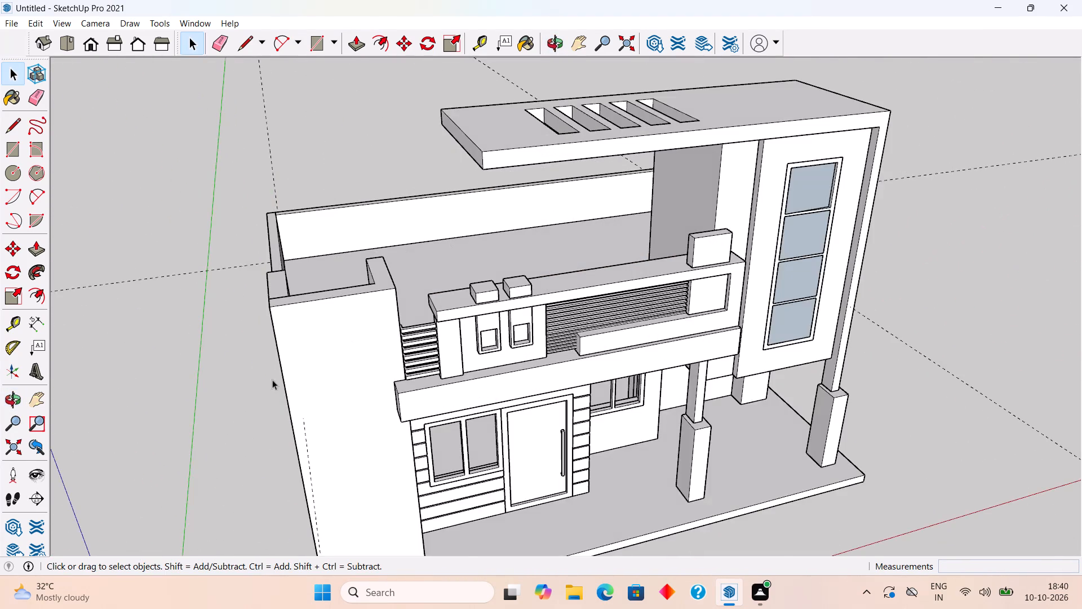
Open the tall front corner wall's group at roof level to examine its connected geometry, and close it again.
scroll(268, 376, up, 3)
middle_drag(296, 353, 571, 361)
scroll(572, 360, up, 1)
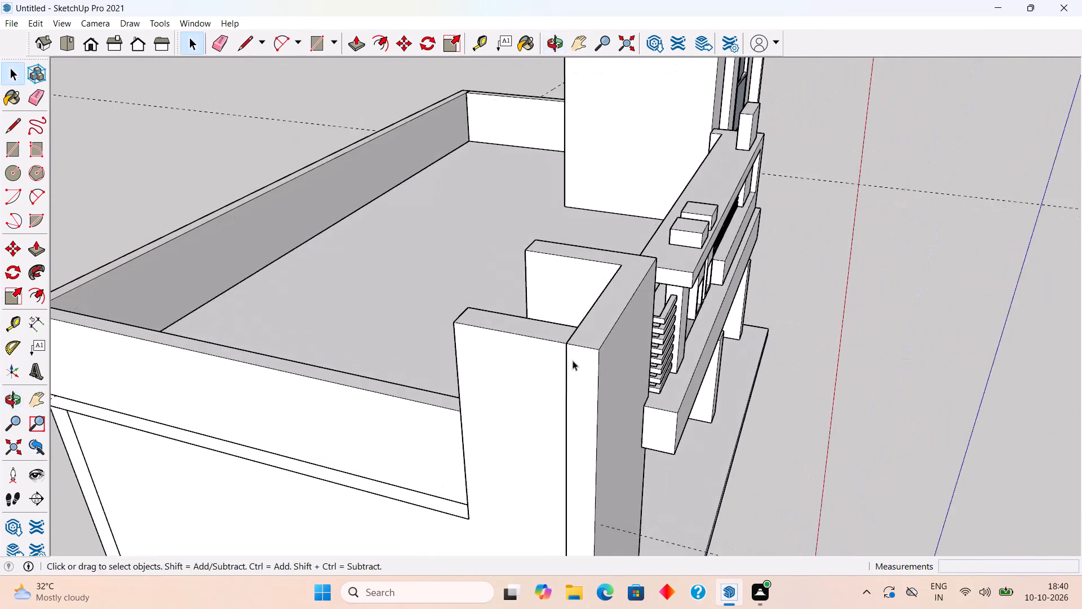
middle_drag(576, 341, 572, 402)
scroll(573, 398, up, 4)
click(609, 398)
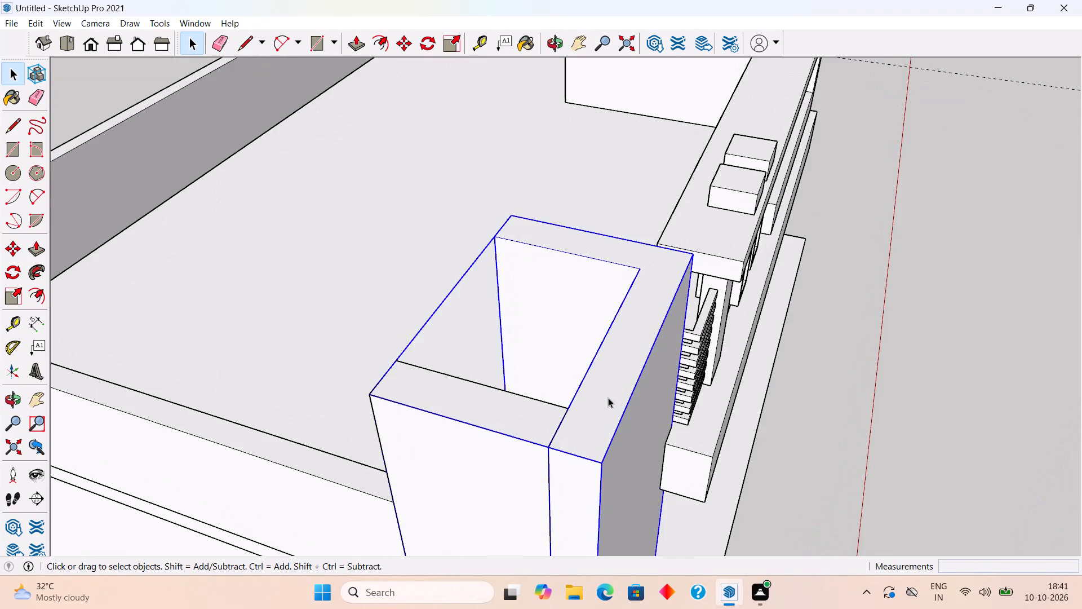
scroll(608, 398, up, 3)
triple_click(608, 398)
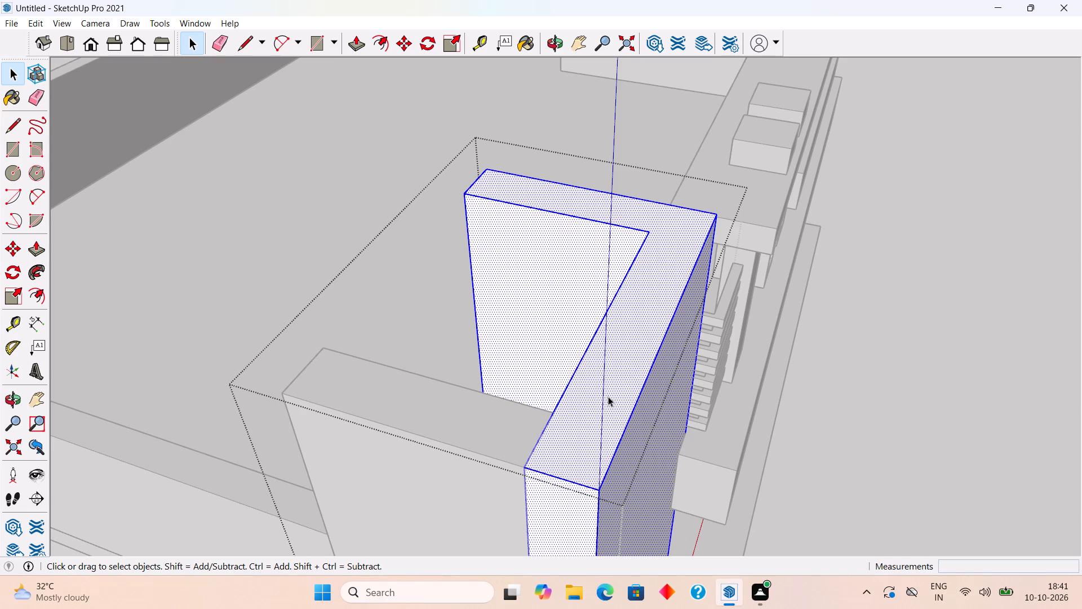
click(1061, 425)
Delete all construction guides from the model.
middle_drag(969, 426, 679, 351)
scroll(679, 351, down, 5)
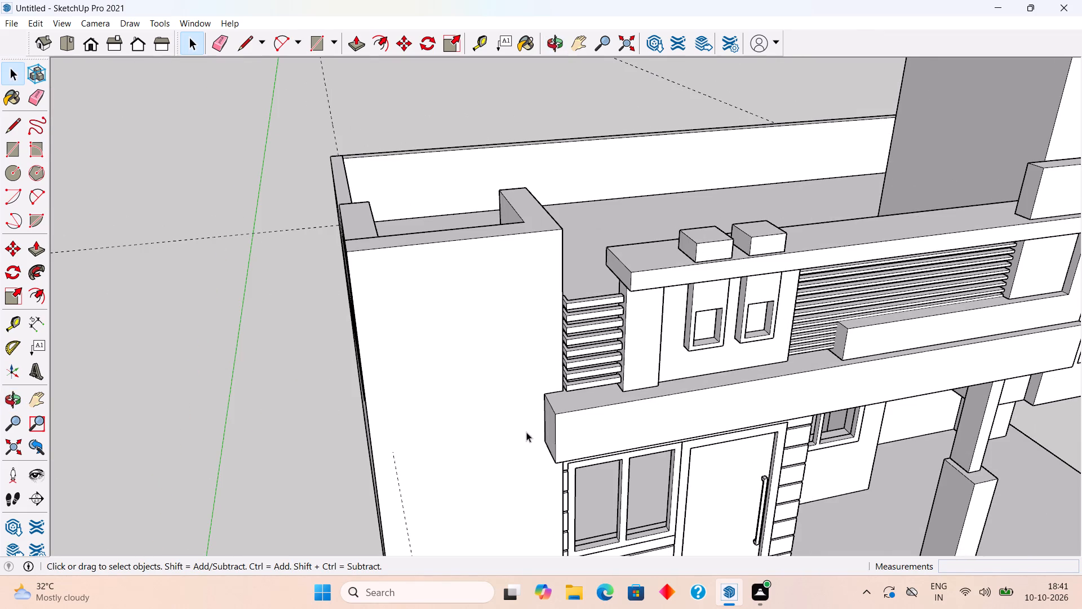
scroll(503, 405, up, 2)
scroll(492, 403, down, 10)
middle_drag(488, 476, 478, 383)
scroll(478, 383, up, 3)
scroll(481, 380, down, 4)
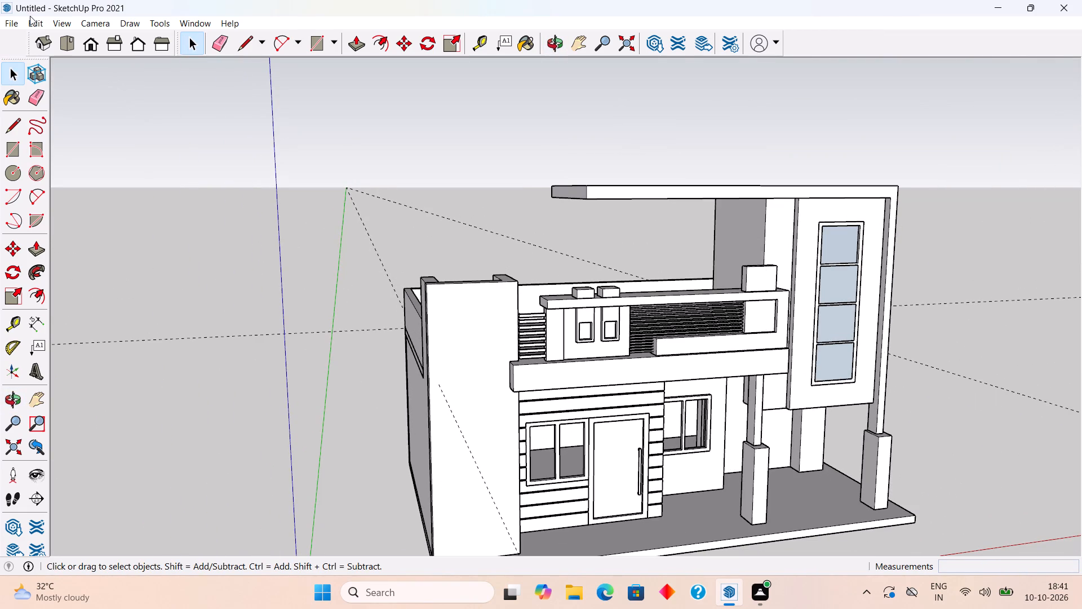
click(30, 16)
click(40, 25)
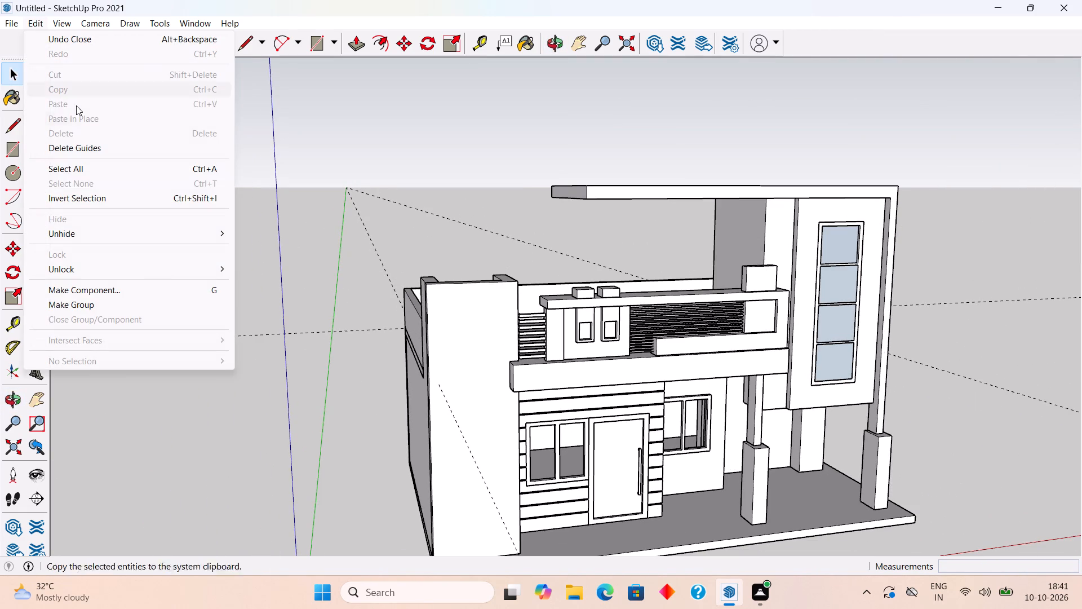
click(124, 147)
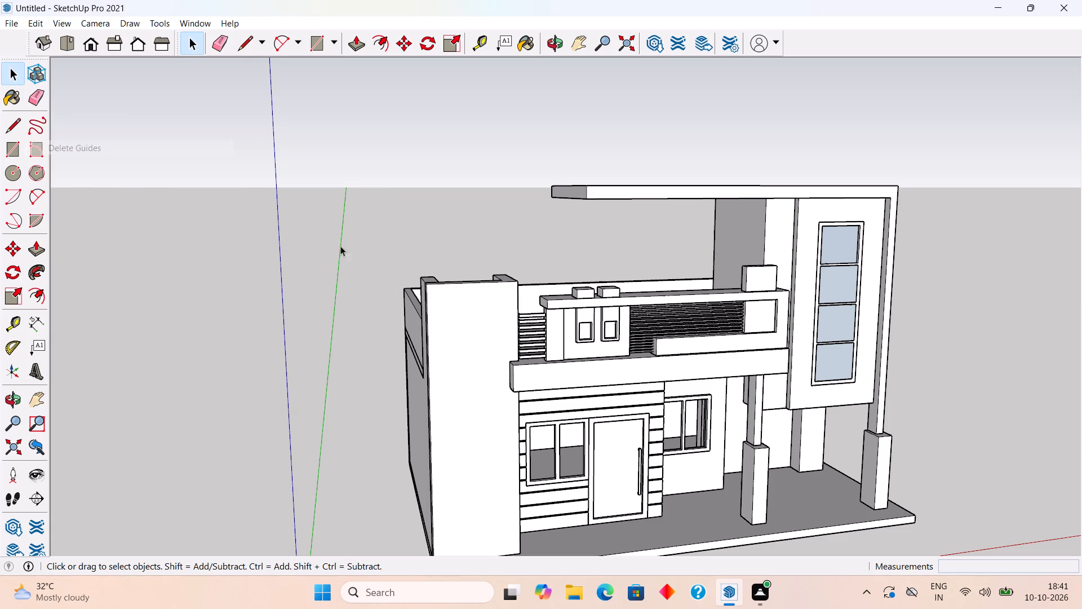
Place a vertical guide 1.5' in from the tall front wall's edge beside the entrance, using the Tape Measure.
middle_drag(570, 310, 507, 293)
scroll(507, 293, down, 3)
middle_drag(520, 442, 534, 387)
scroll(476, 460, up, 1)
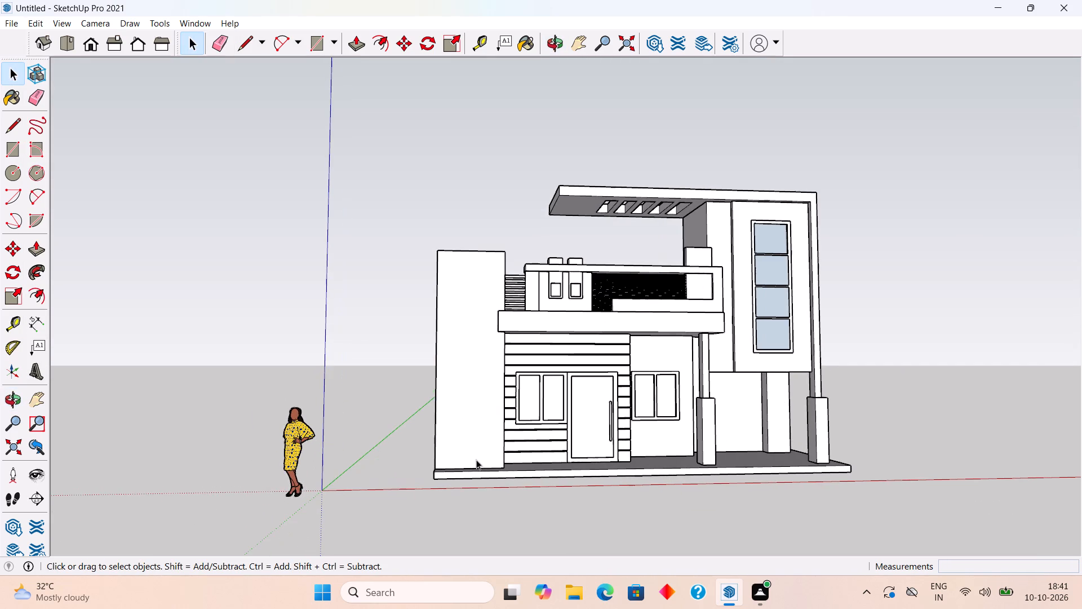
scroll(476, 460, up, 2)
middle_drag(484, 465, 510, 483)
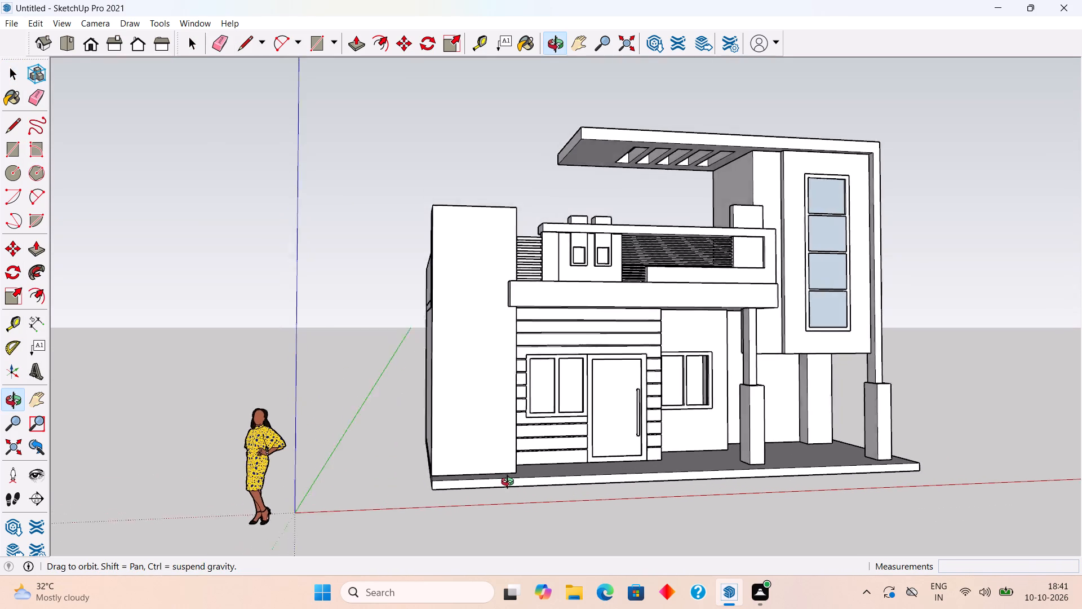
middle_drag(510, 483, 513, 489)
scroll(514, 491, up, 3)
scroll(520, 399, up, 2)
middle_drag(518, 395, 517, 405)
key(t)
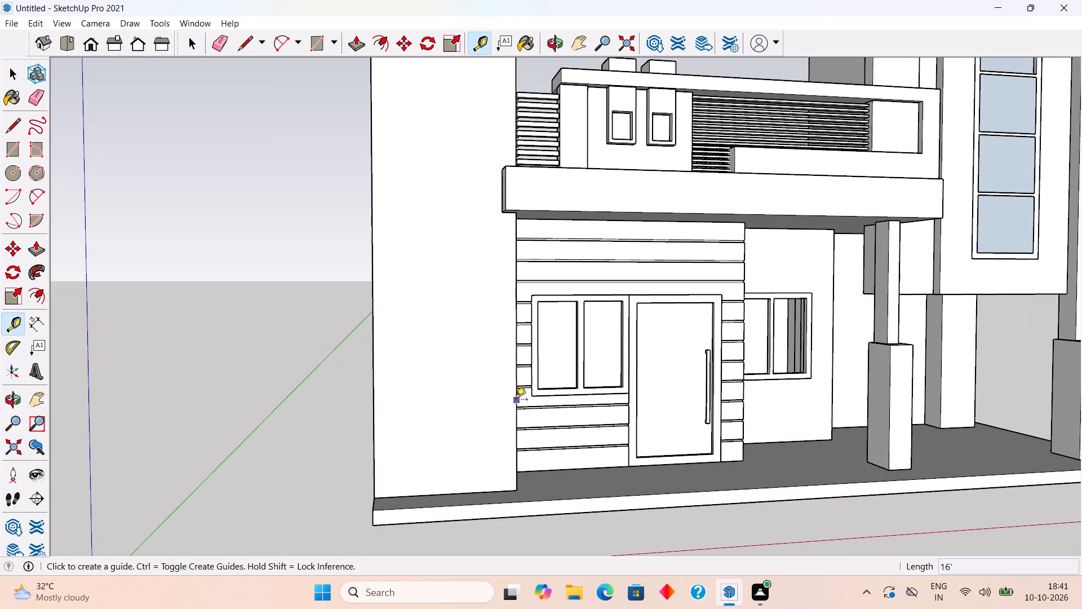
click(516, 400)
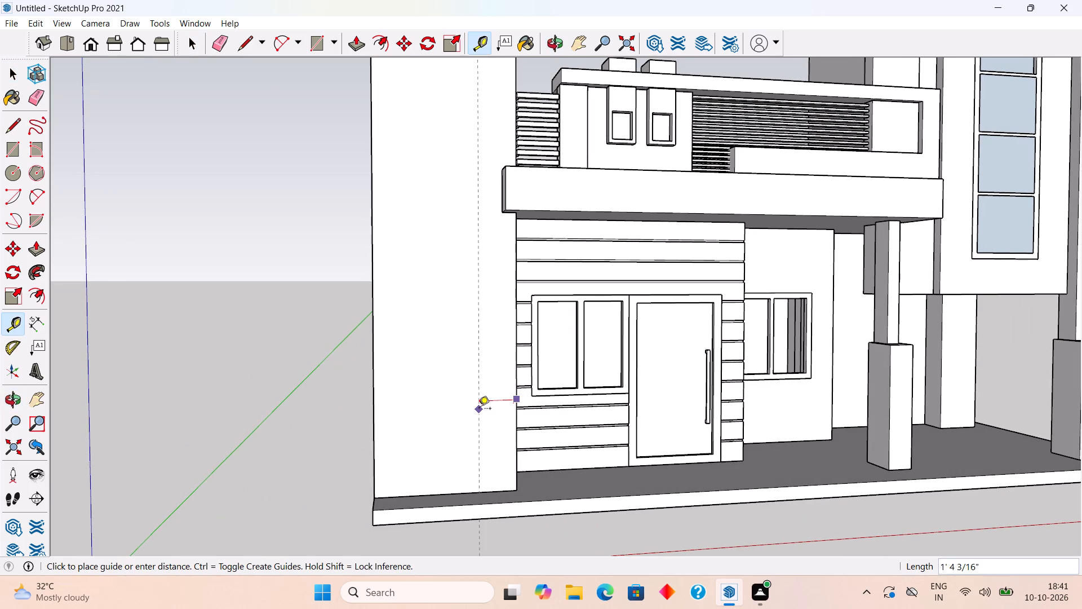
text(1.5')
key(Return)
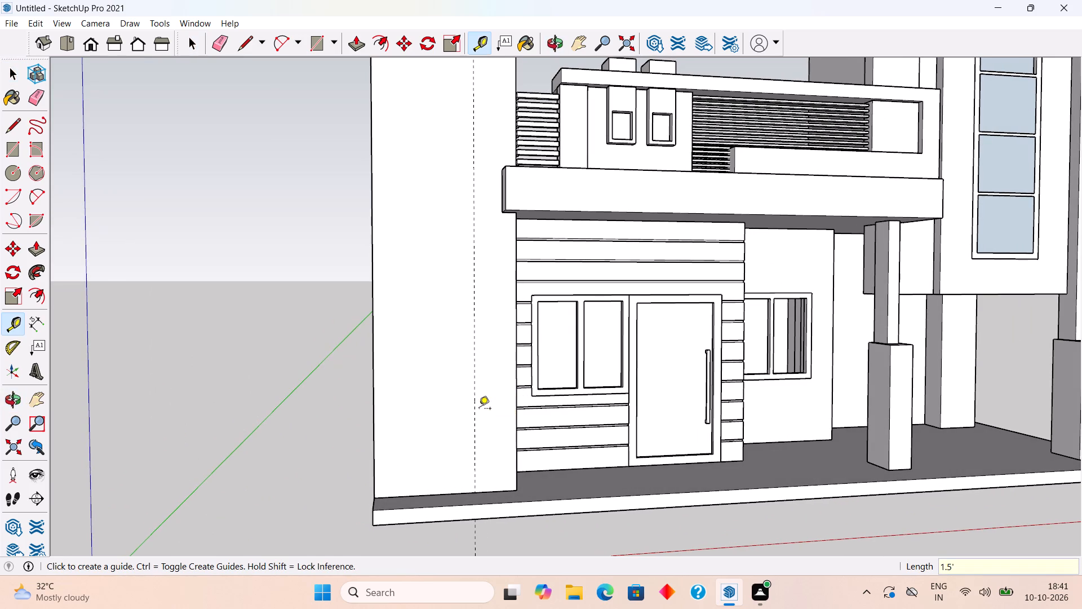
middle_drag(468, 408, 476, 458)
scroll(469, 408, up, 5)
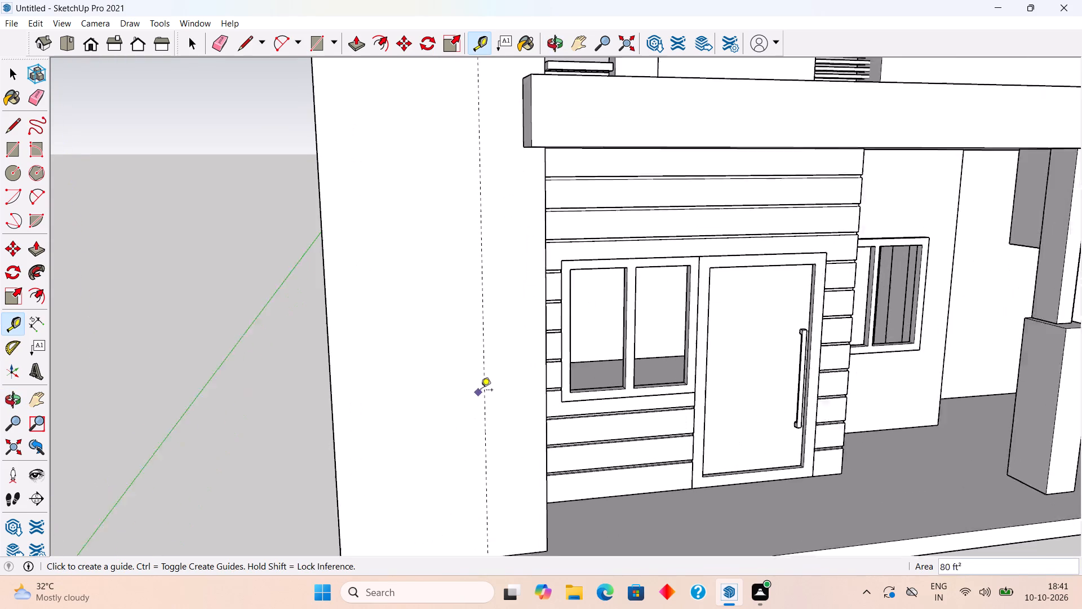
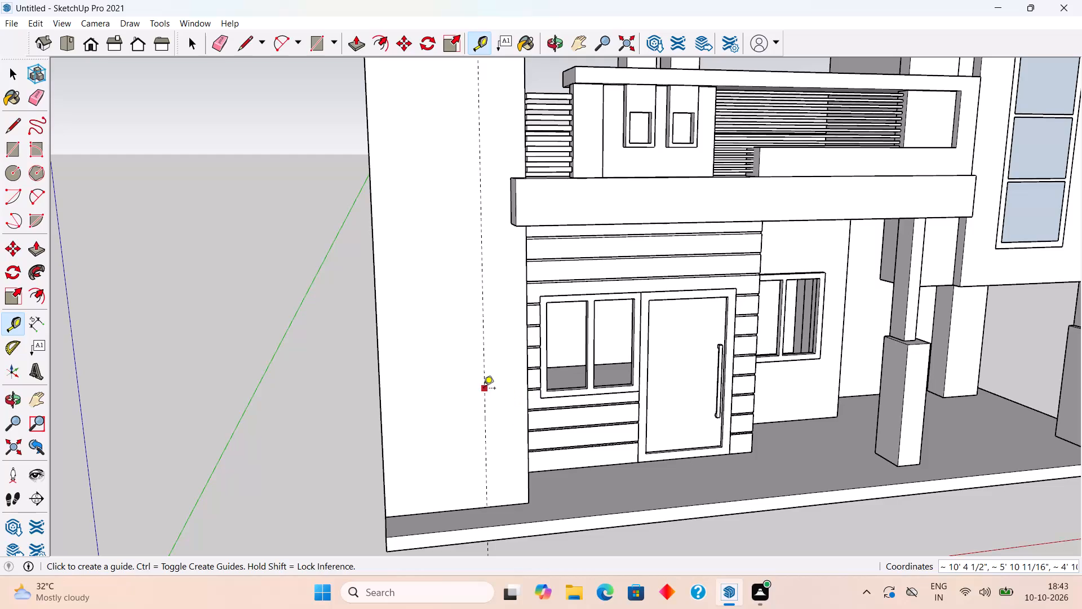
Place a second vertical guide 2' across the tall front wall from the existing vertical guide.
middle_drag(441, 376, 472, 378)
scroll(494, 334, up, 4)
click(499, 323)
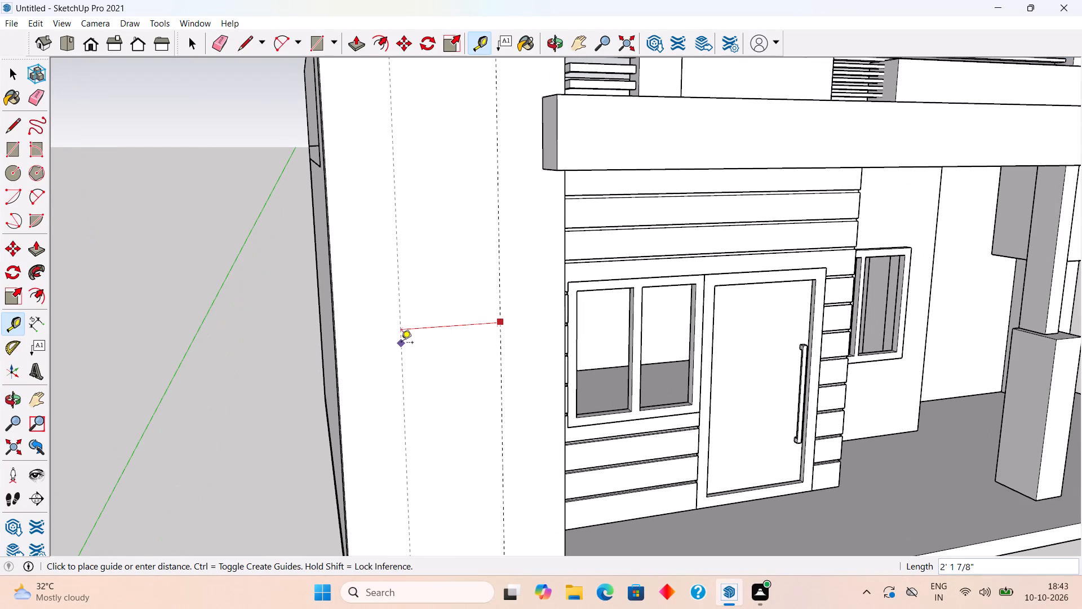
text(2')
key(Return)
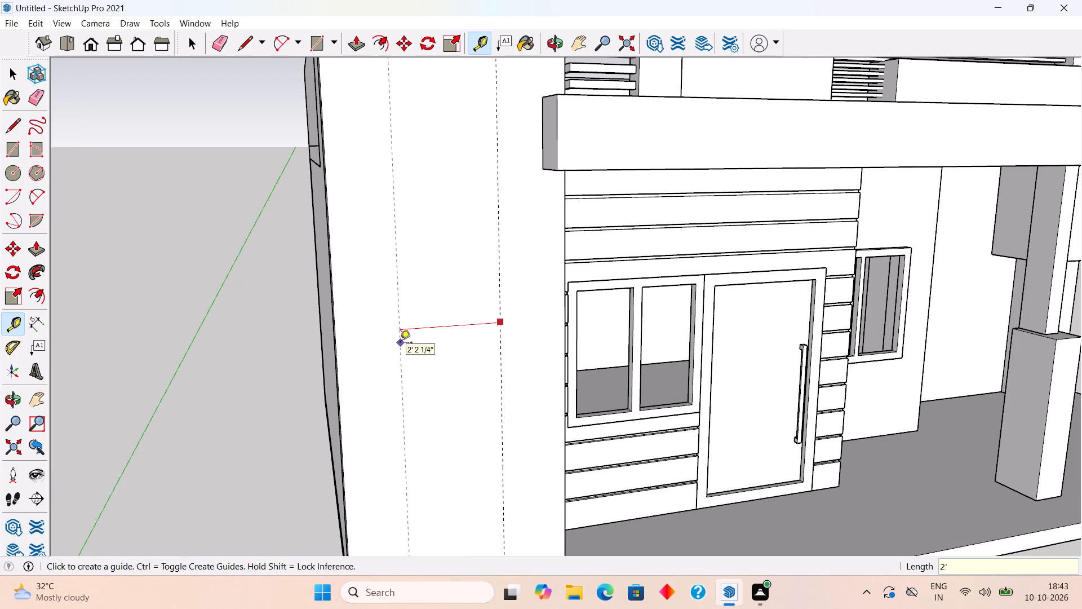
Place a horizontal guide 5' above the bottom edge of the tall front wall.
scroll(400, 343, down, 7)
middle_drag(429, 452, 399, 449)
scroll(399, 449, up, 2)
scroll(437, 476, up, 2)
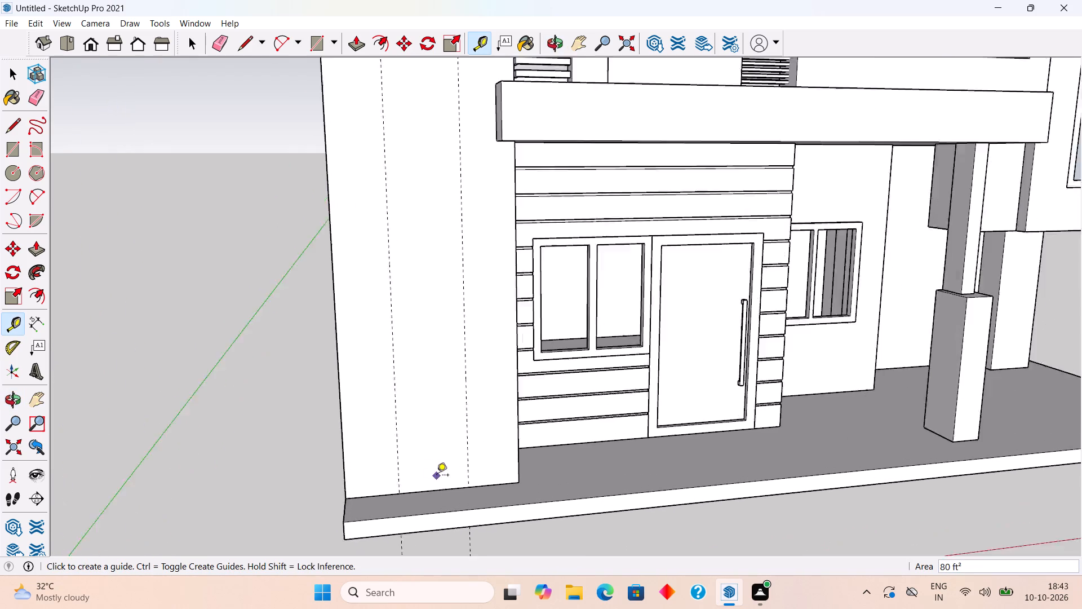
scroll(437, 476, up, 2)
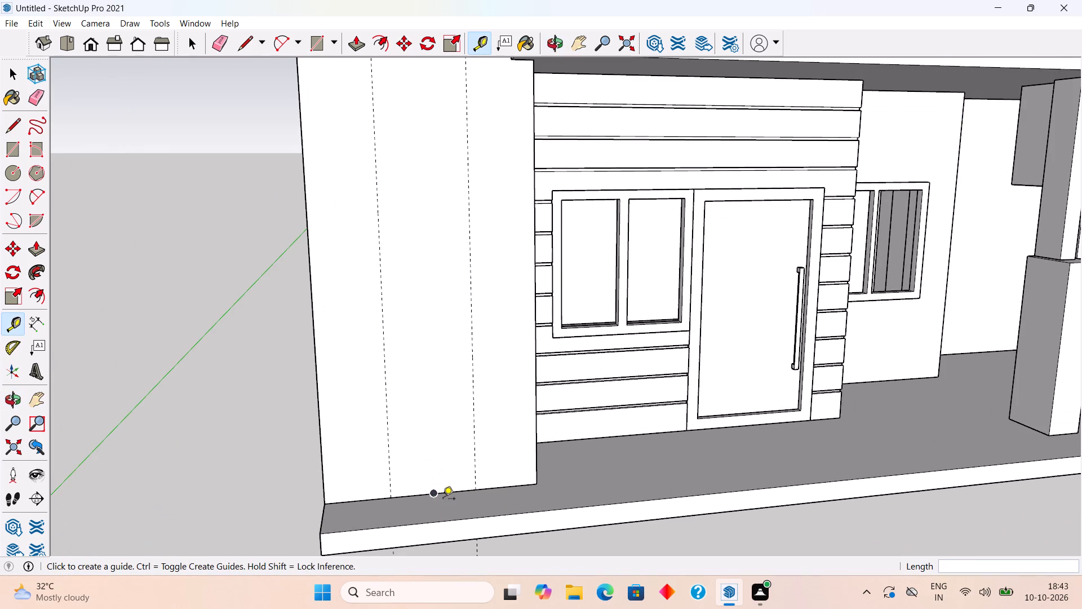
click(449, 492)
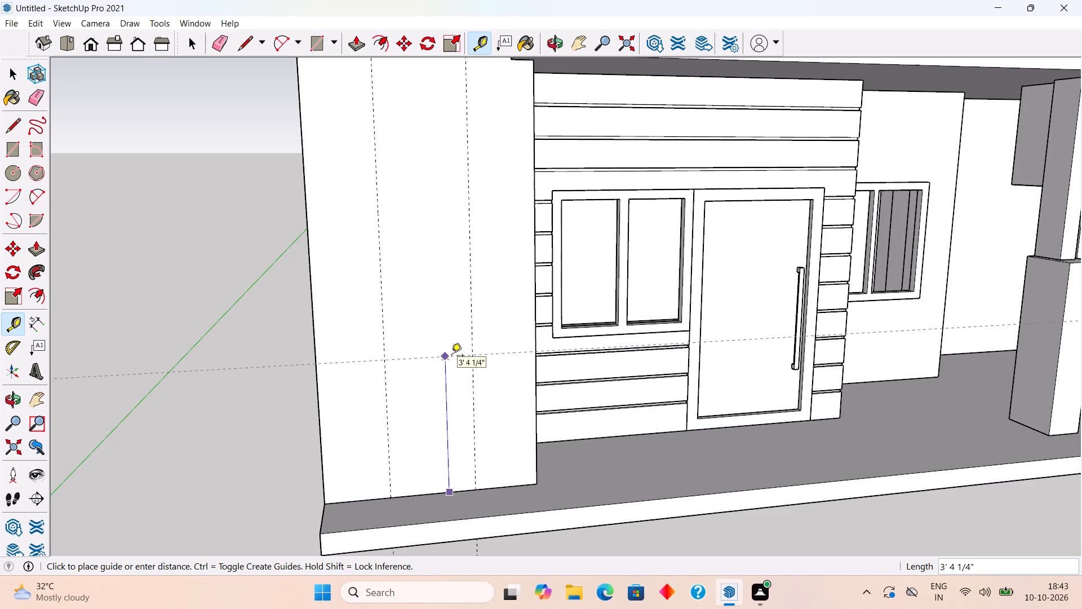
text(5')
key(Return)
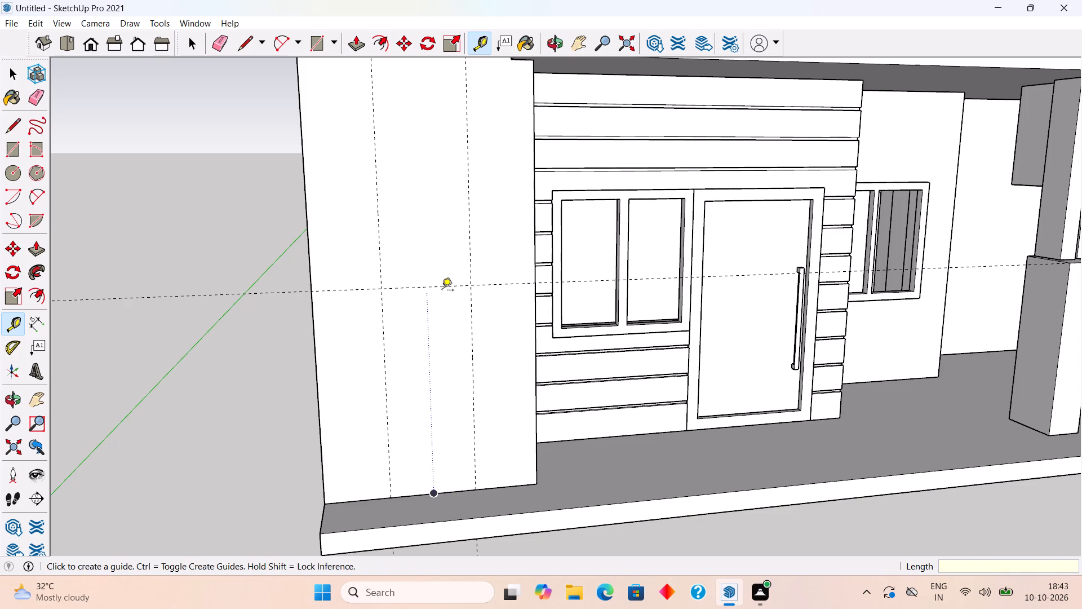
Place another horizontal guide 1.5' above the first horizontal guide on the tall front wall.
click(454, 286)
text(1.5')
key(Return)
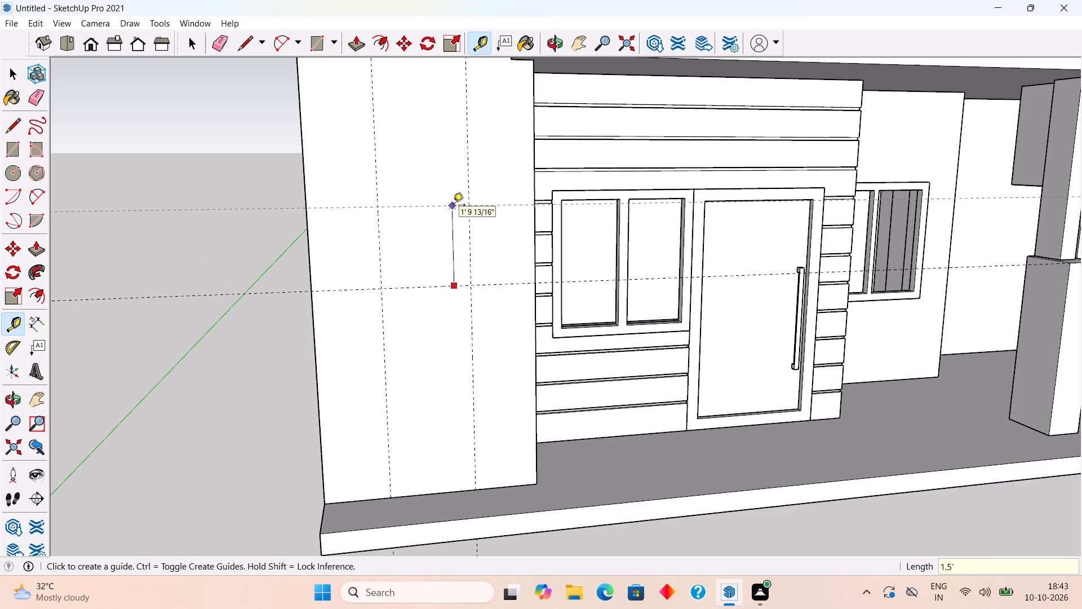
key(space)
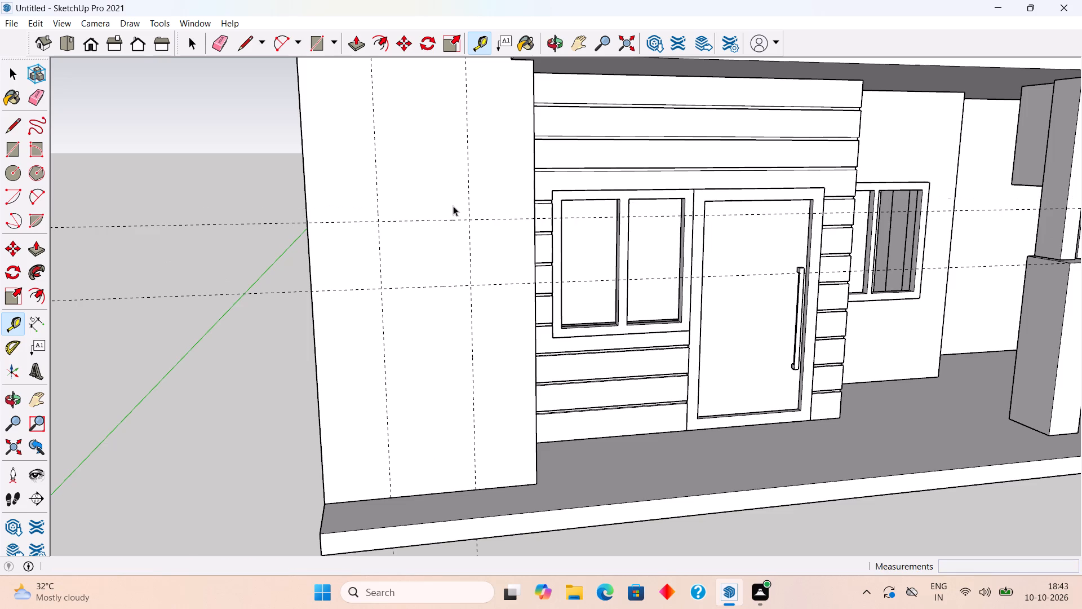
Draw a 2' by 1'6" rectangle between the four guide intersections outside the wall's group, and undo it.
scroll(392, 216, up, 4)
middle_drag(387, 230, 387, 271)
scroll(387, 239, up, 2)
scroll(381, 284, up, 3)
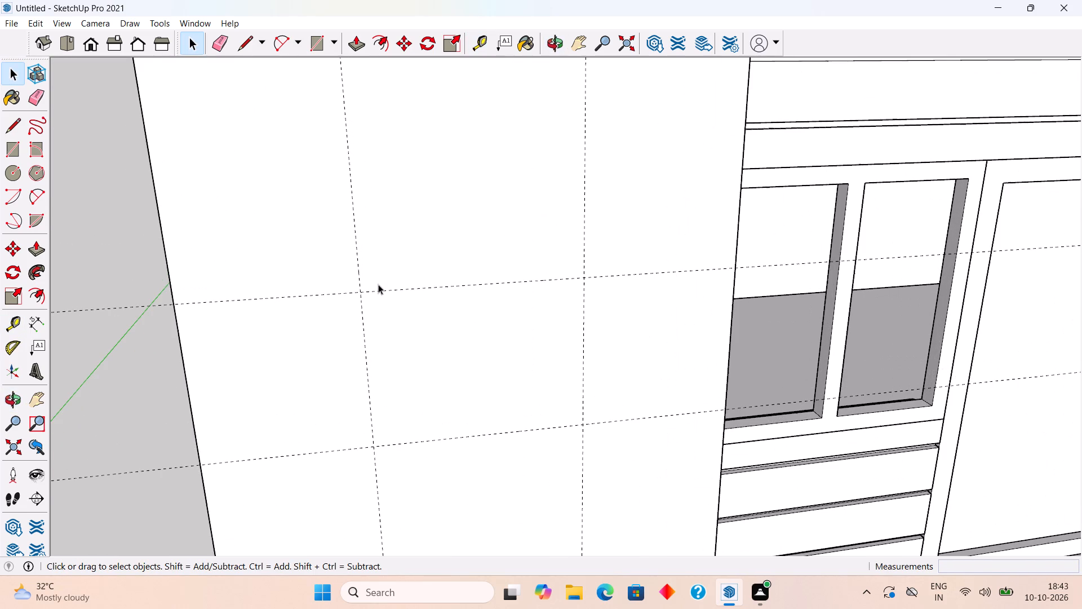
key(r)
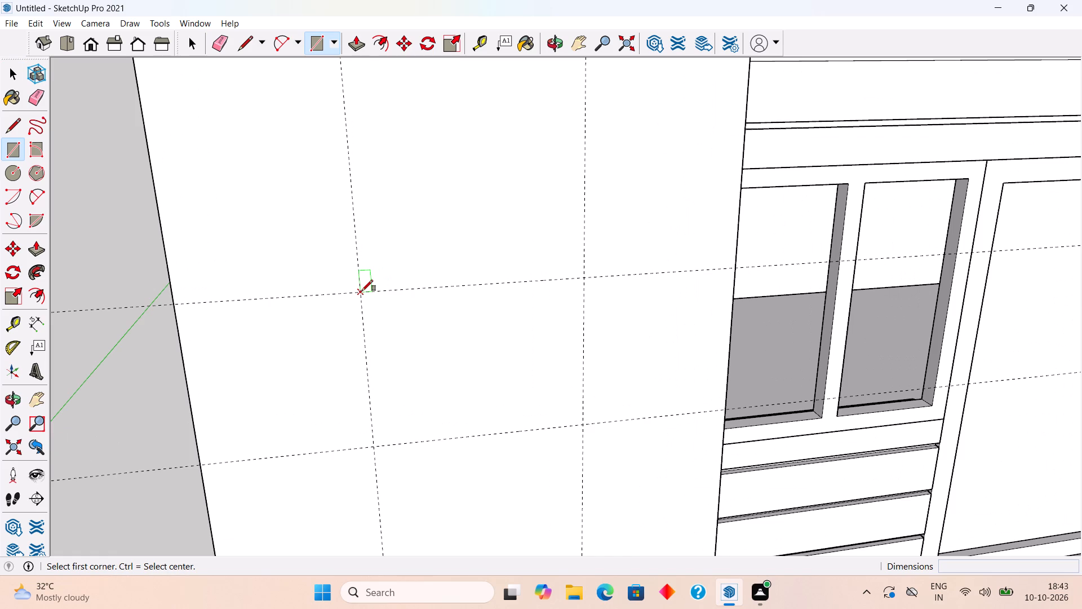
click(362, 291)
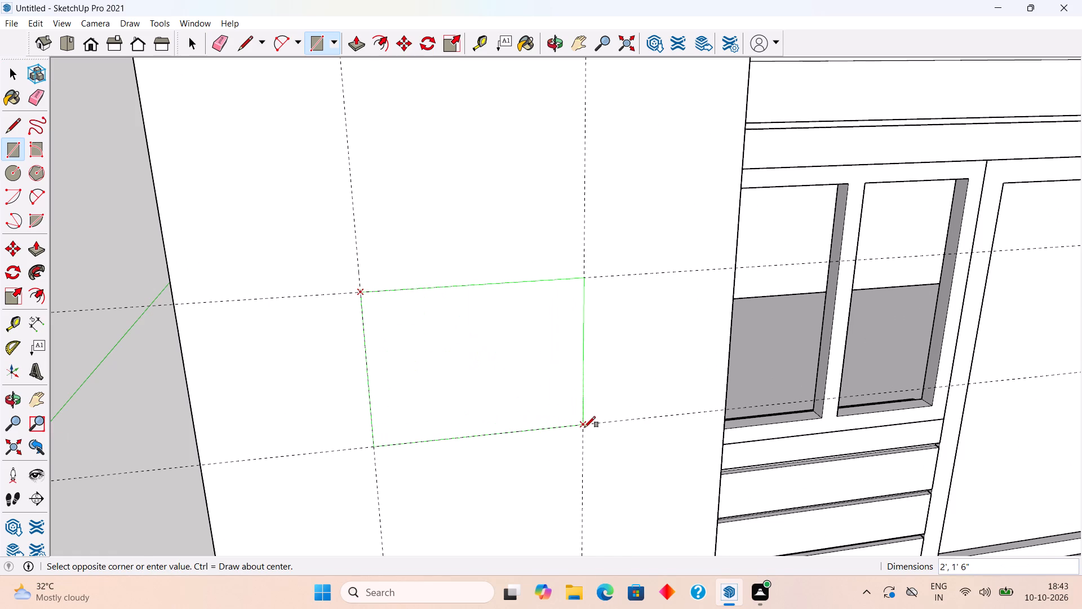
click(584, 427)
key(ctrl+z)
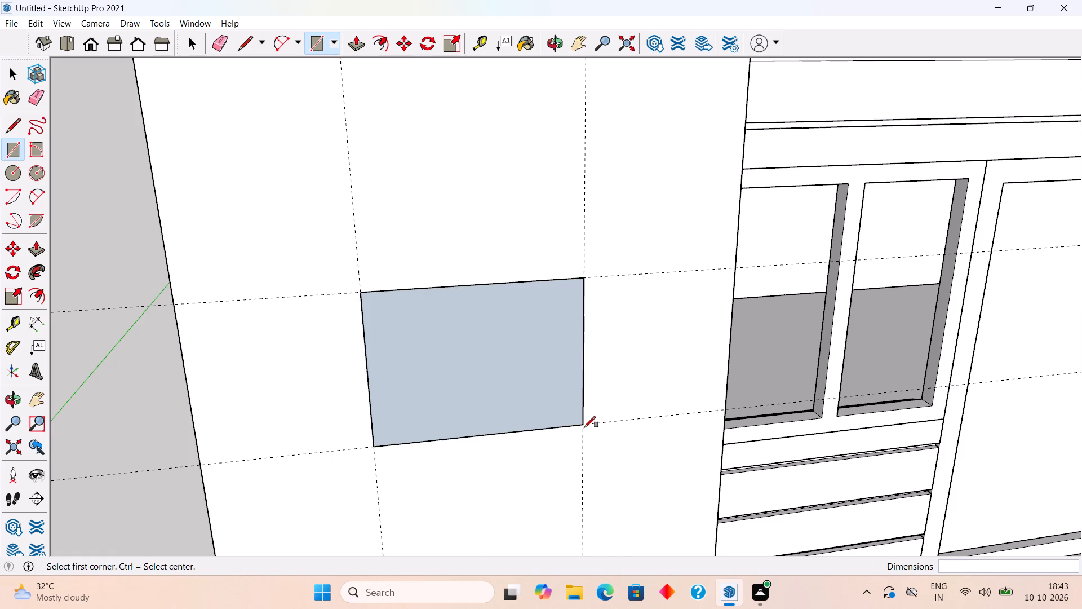
Open the tall front wall's group and draw a 2' by 1'6" rectangle on its face between the guide intersections.
key(space)
triple_click(504, 401)
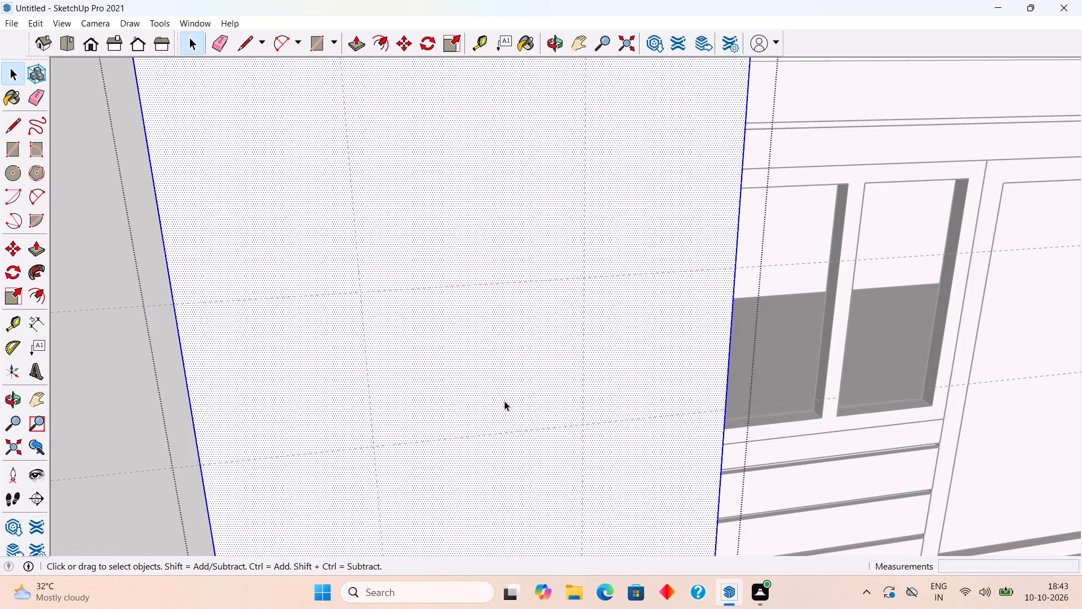
key(r)
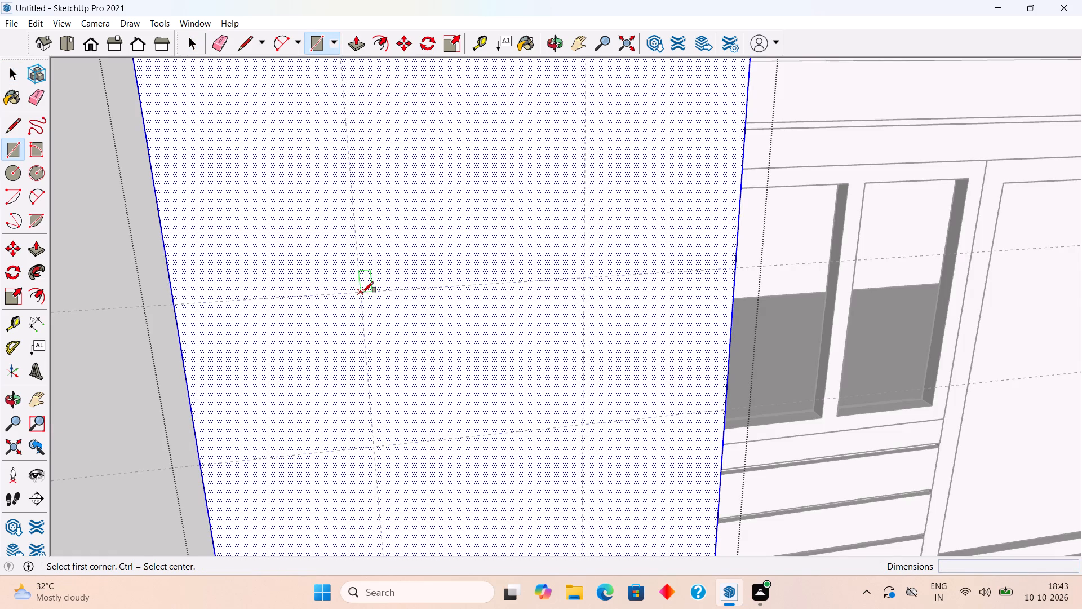
click(362, 293)
click(584, 423)
key(space)
Push the rectangle 9" through the wall to cut a window opening, check it, and close the wall's group.
text(p)
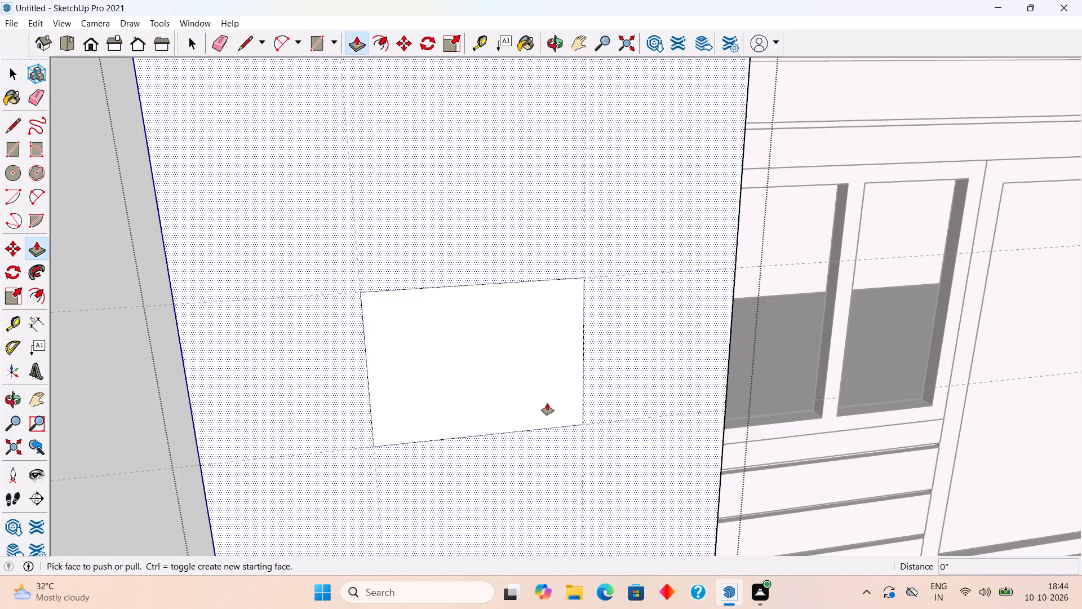
drag(547, 403, 532, 349)
middle_drag(532, 349, 398, 305)
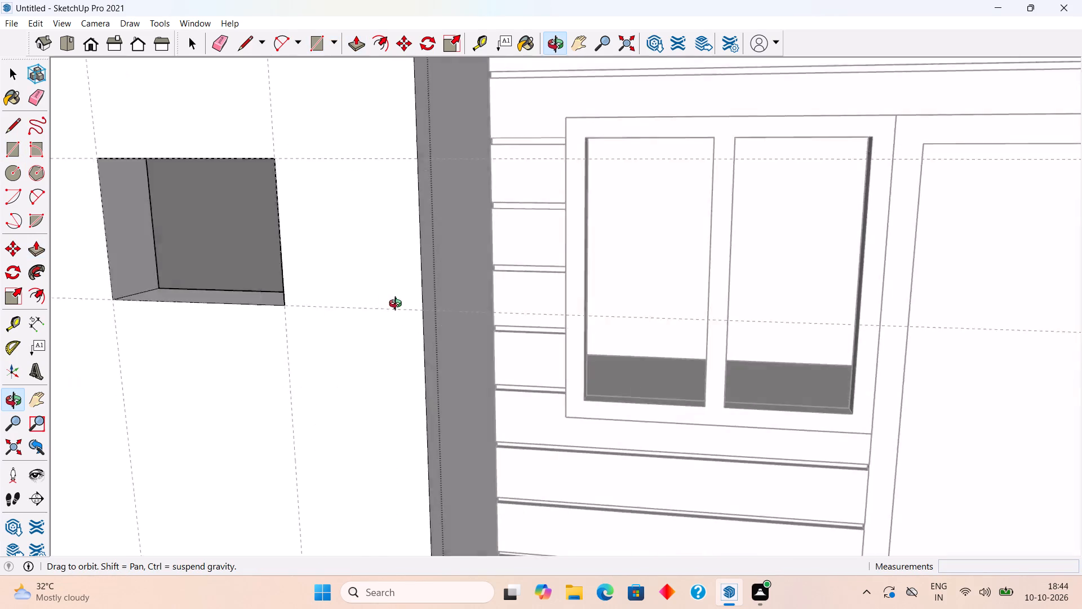
middle_drag(398, 305, 532, 319)
scroll(505, 320, up, 1)
scroll(496, 320, down, 2)
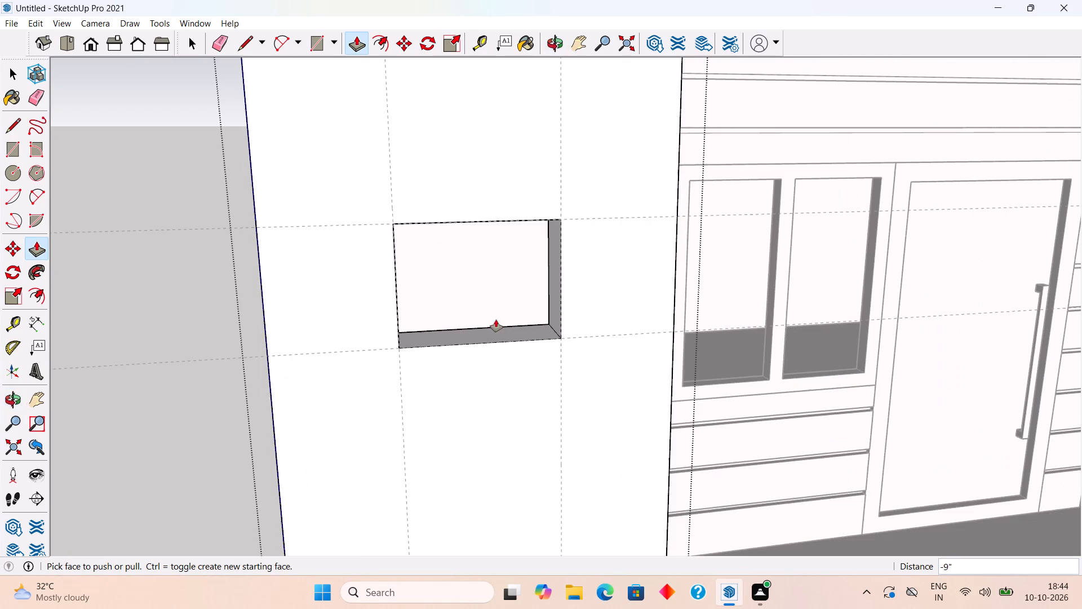
key(space)
scroll(509, 404, down, 2)
middle_drag(511, 393, 481, 286)
scroll(481, 286, up, 2)
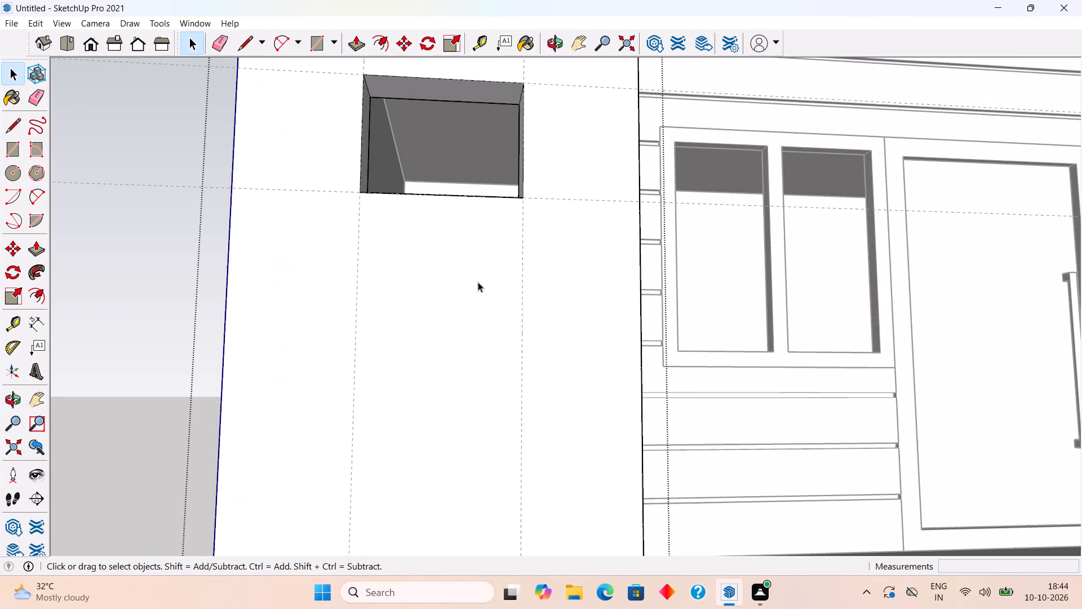
middle_drag(478, 282, 480, 343)
click(163, 258)
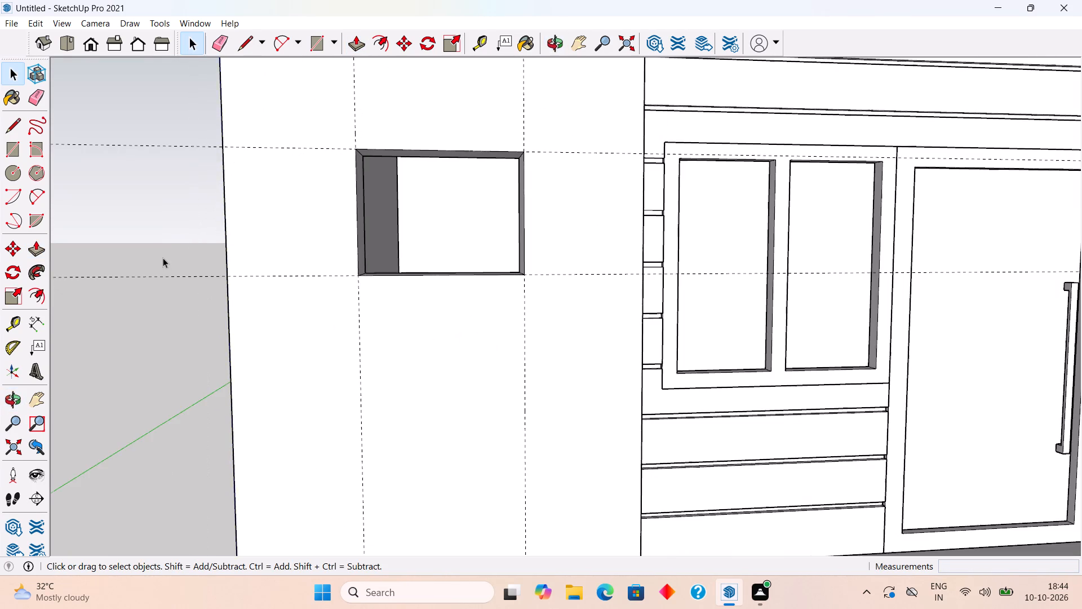
Draw a 2' by 1'6" rectangle across the back edges of the new window opening.
scroll(378, 208, up, 1)
middle_drag(398, 208, 446, 232)
scroll(445, 232, up, 1)
middle_drag(447, 232, 394, 209)
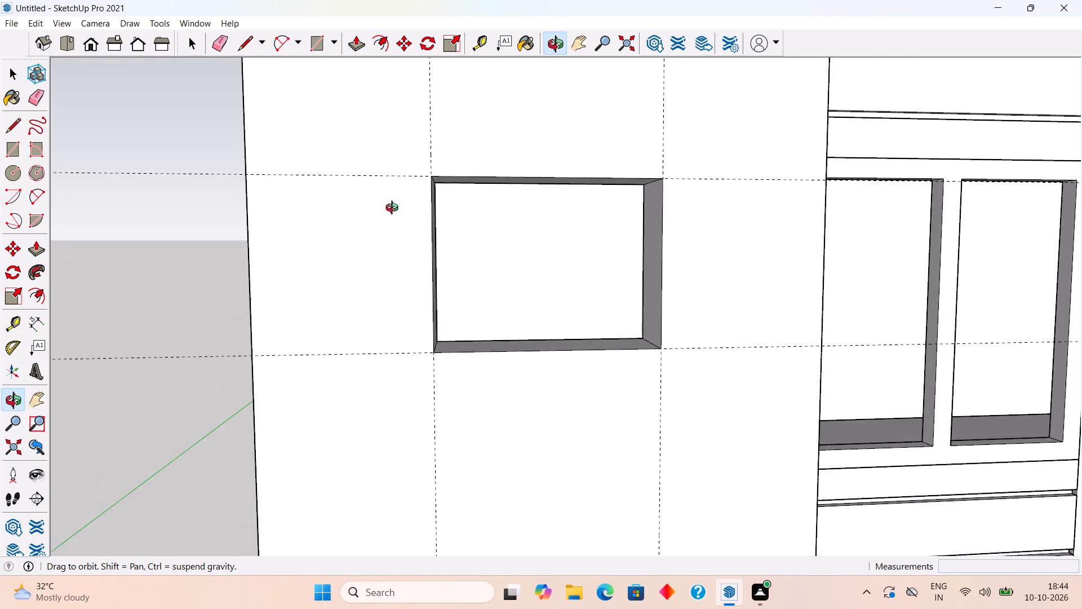
middle_drag(394, 209, 388, 195)
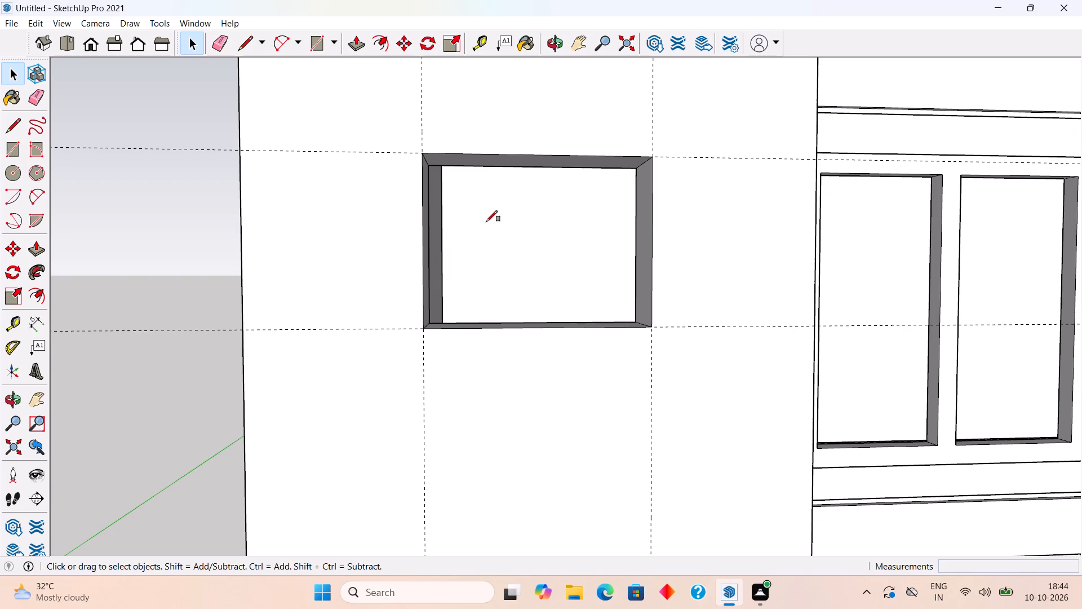
key(r)
click(428, 165)
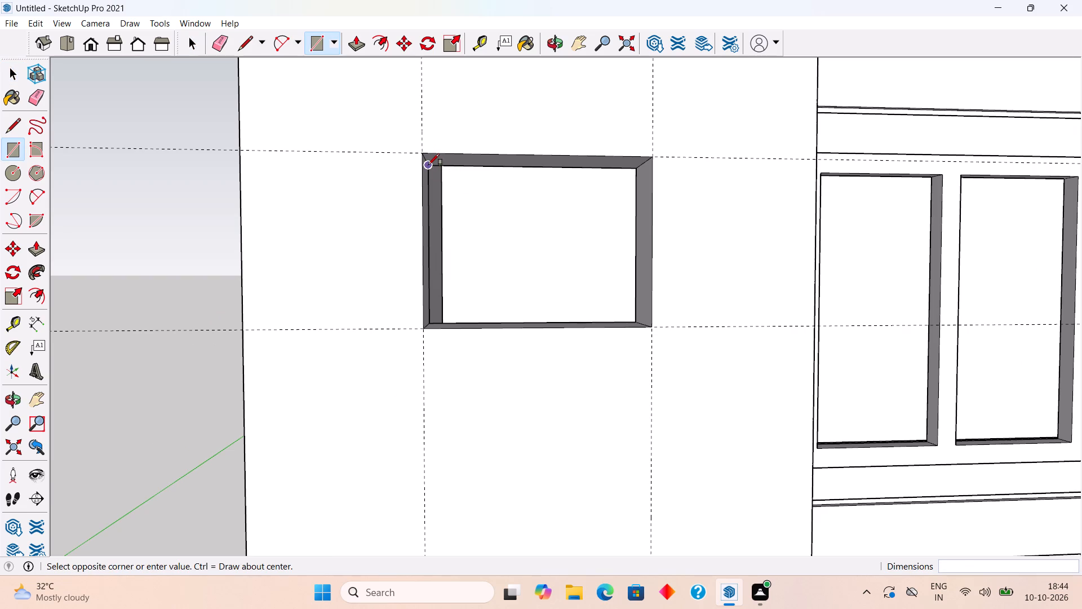
middle_drag(611, 306, 628, 336)
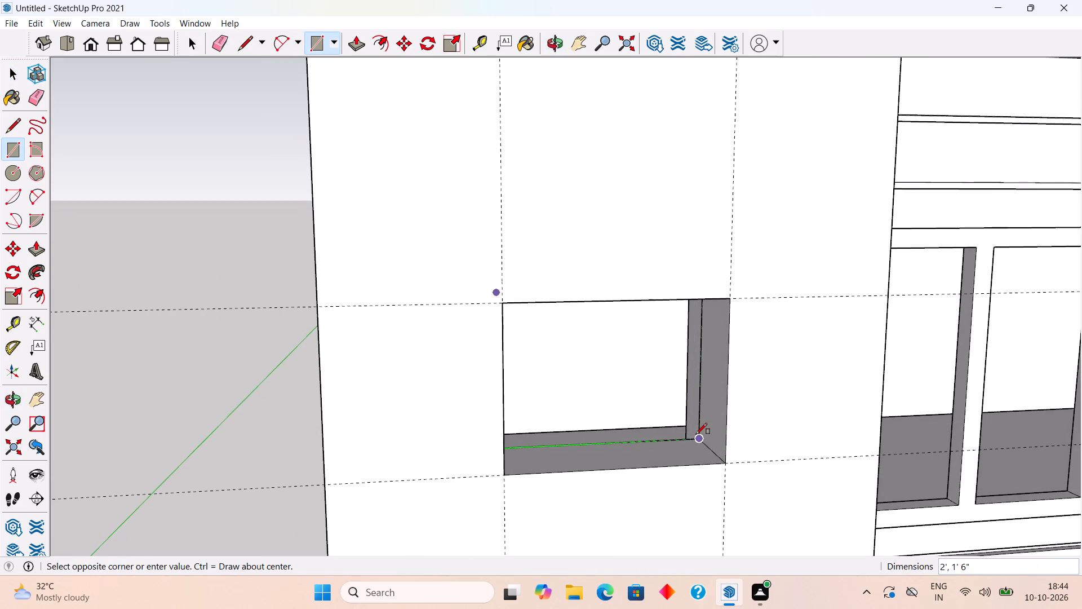
click(697, 438)
key(space)
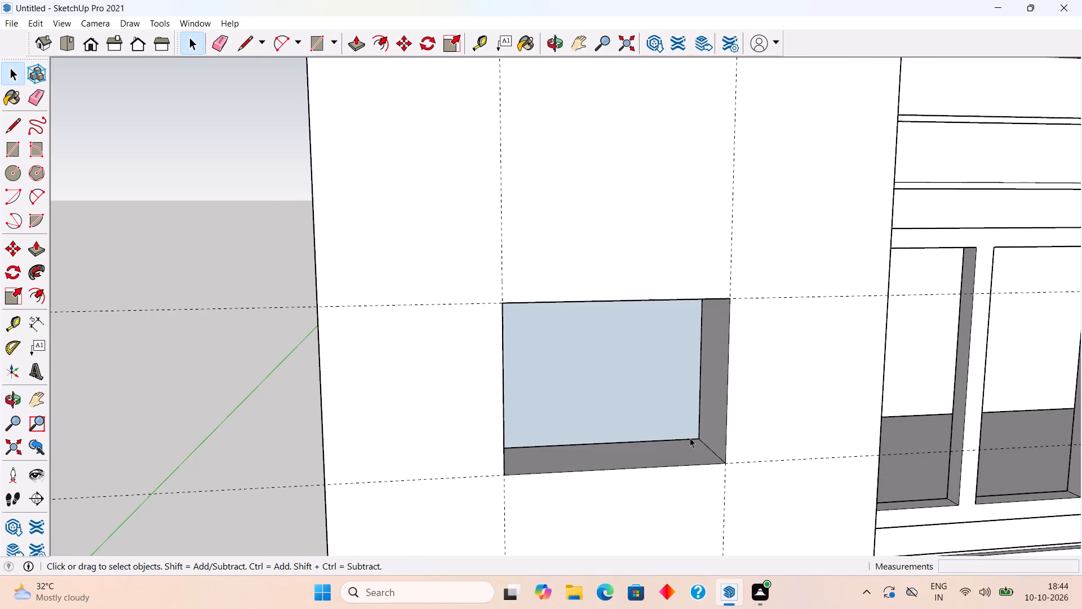
Make the rectangle at the back of the opening, with its edges, into a group.
triple_click(663, 404)
right_click(663, 404)
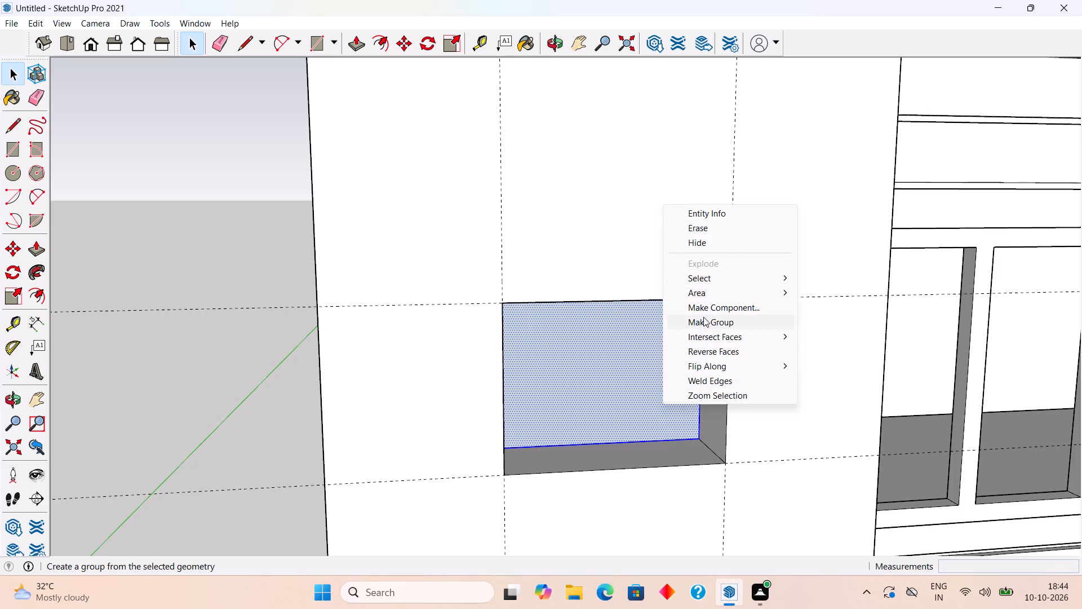
click(706, 324)
click(281, 201)
Draw a rectangle covering the front of the window opening from corner to corner, flush with the wall face.
middle_drag(654, 504, 549, 438)
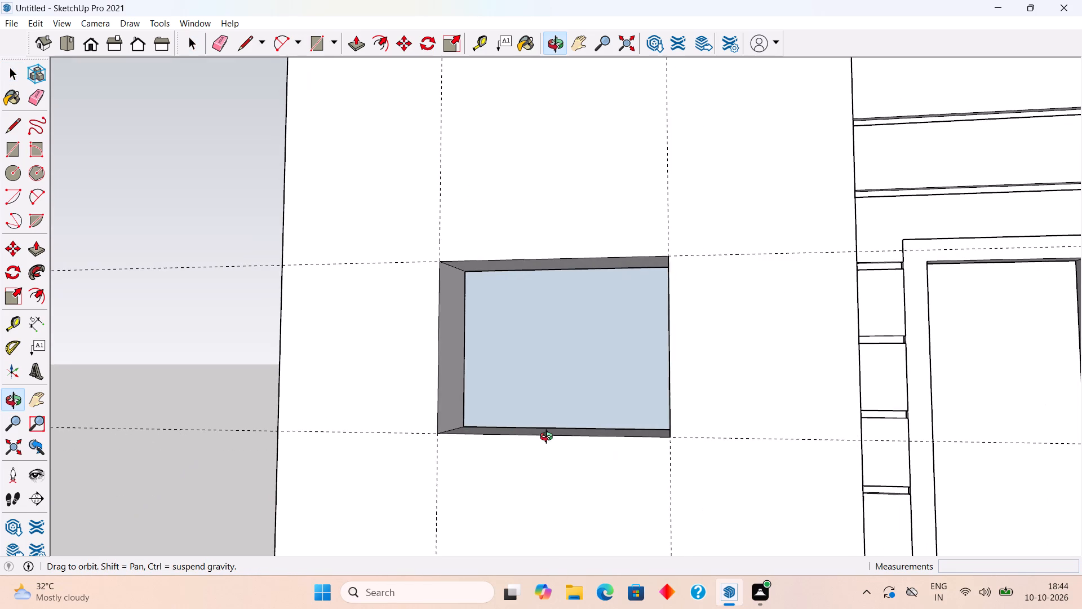
middle_drag(549, 438, 589, 456)
key(r)
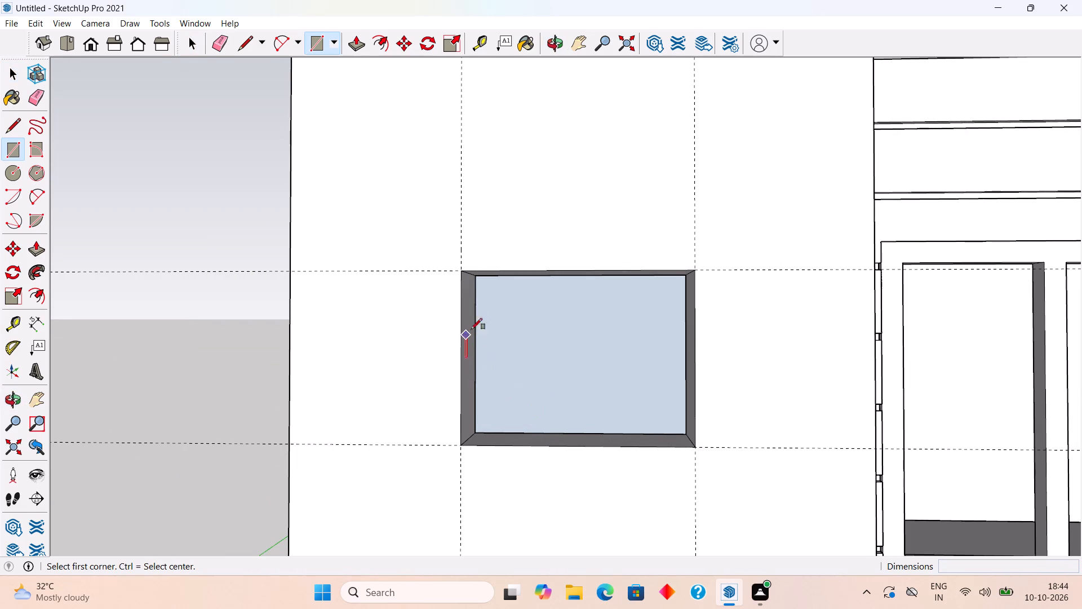
click(464, 272)
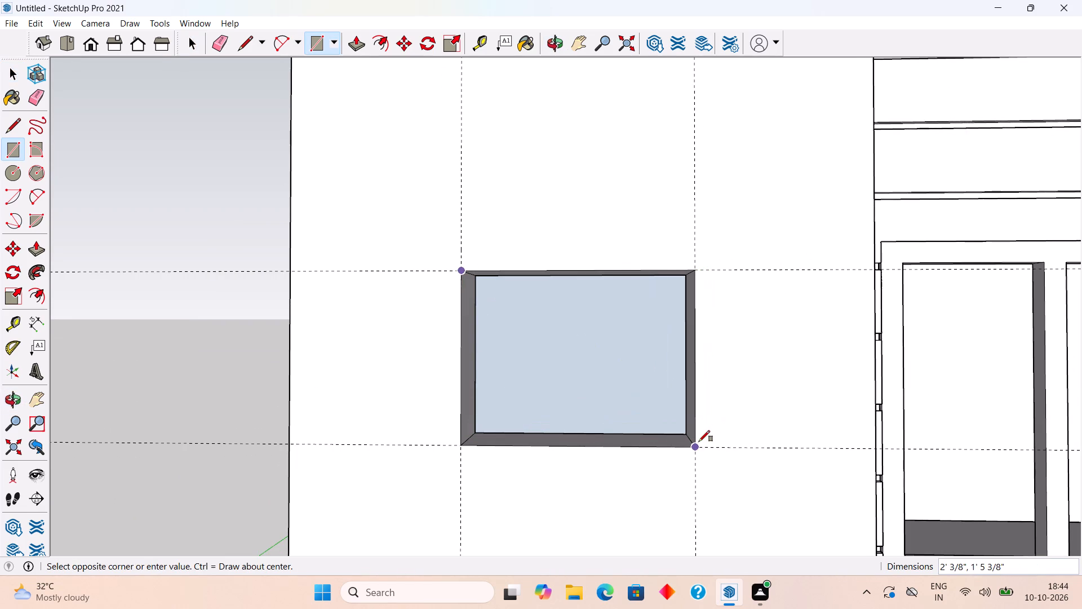
click(697, 444)
key(space)
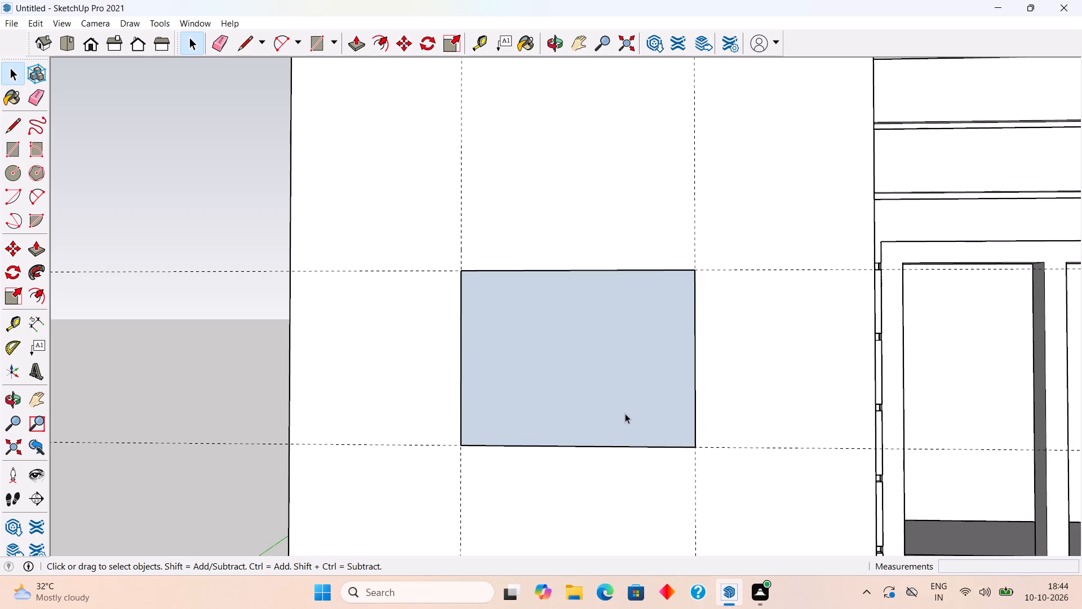
Offset the front rectangle outward 3" and delete the inner face to leave a frame around the opening.
key(f)
click(623, 413)
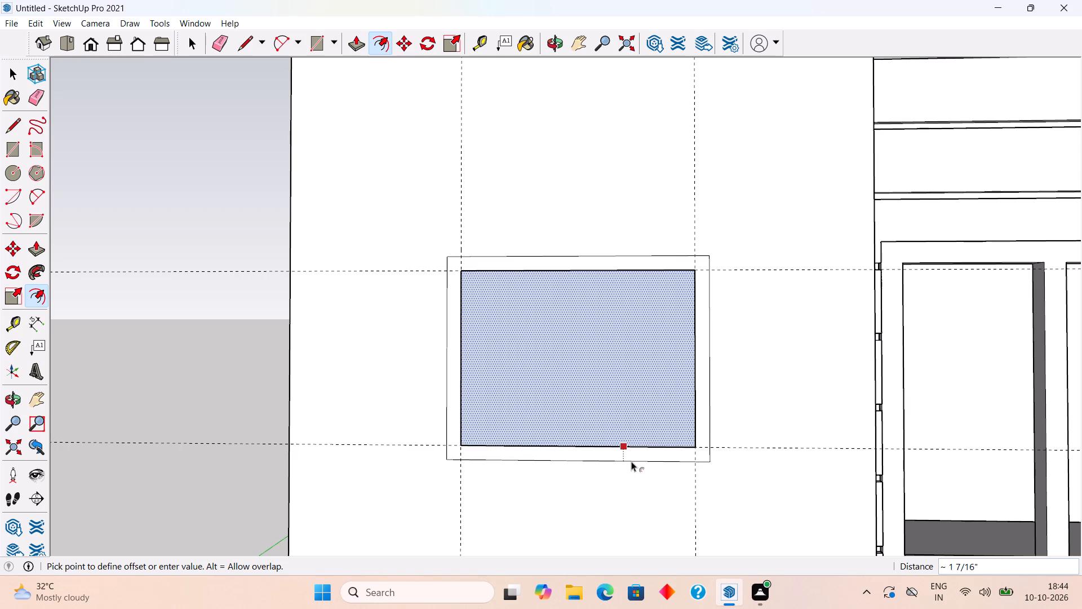
text(3")
key(Return)
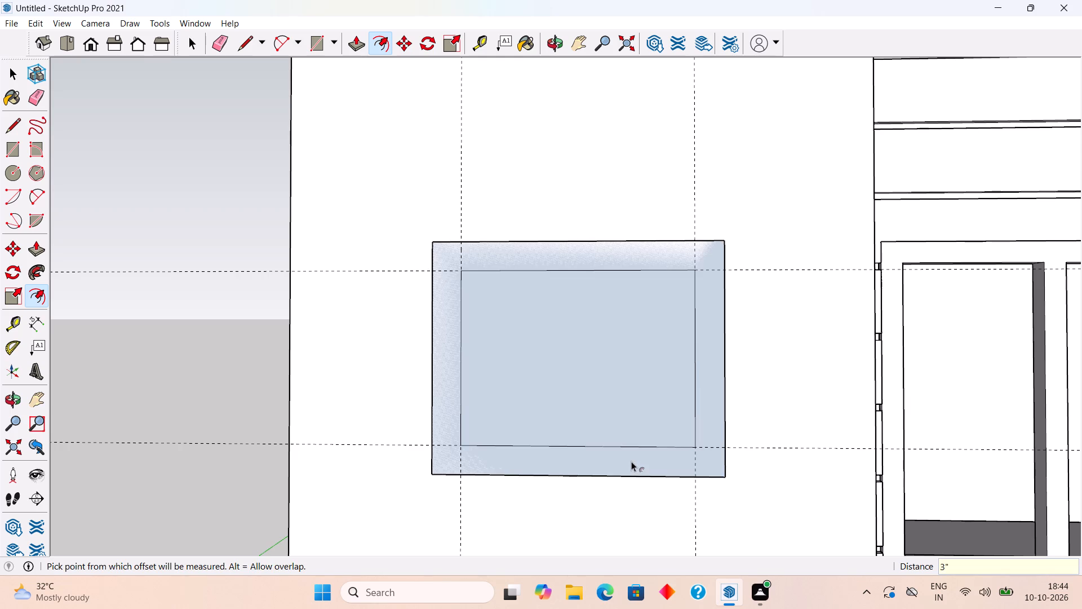
key(space)
click(607, 394)
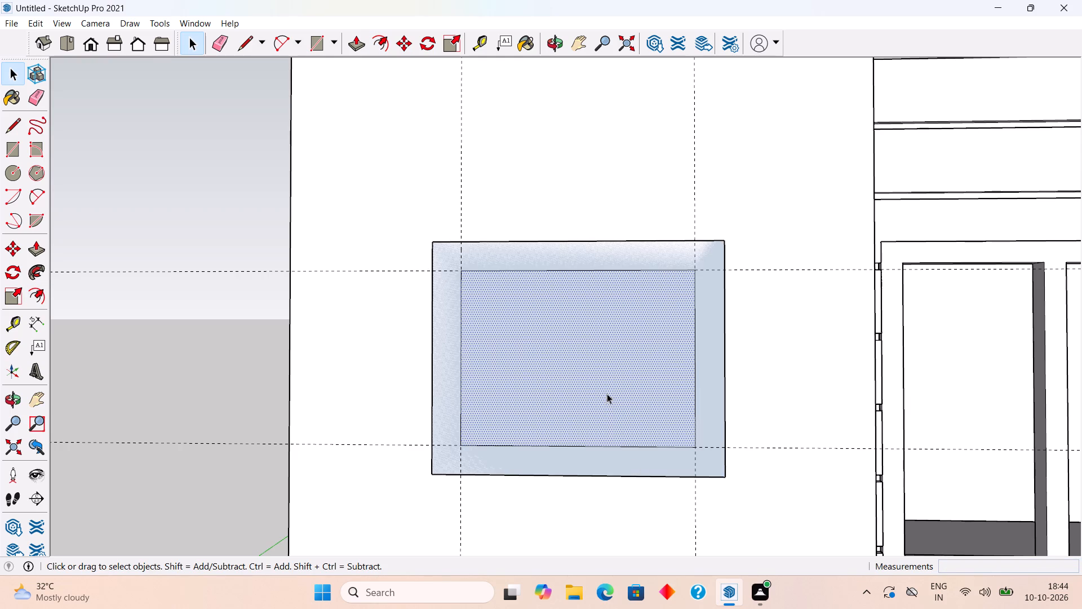
key(Delete)
Push/Pull the frame face around the window opening outward 3".
click(660, 467)
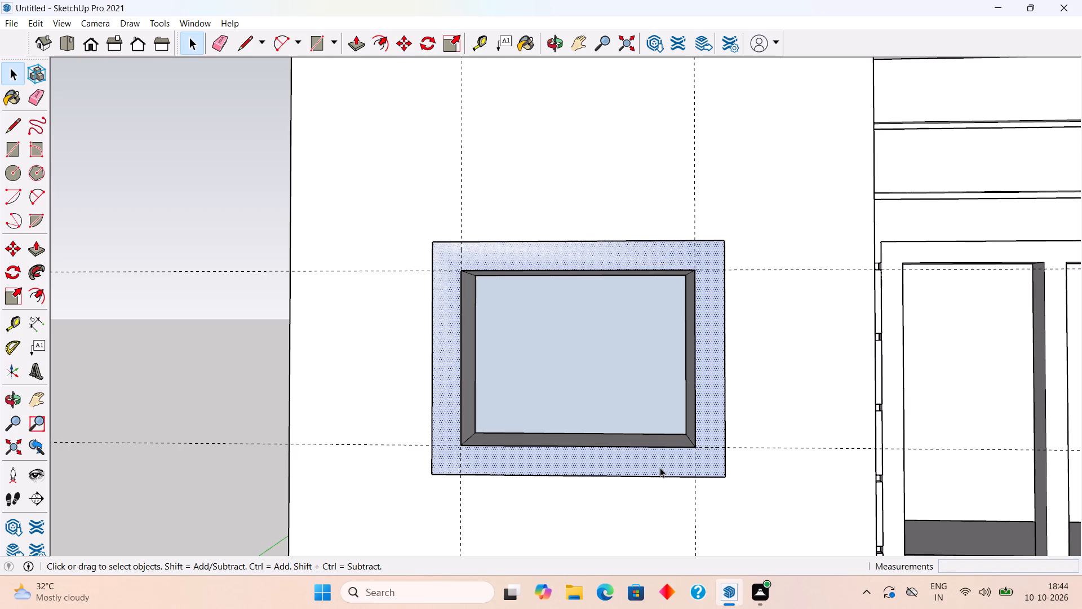
key(p)
click(660, 467)
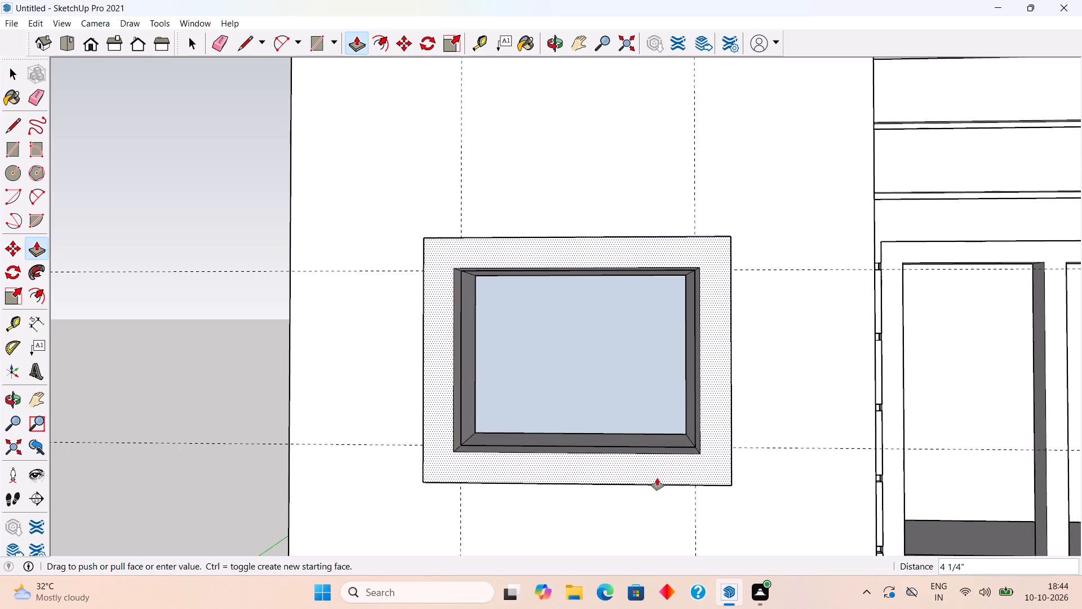
text(3")
key(Return)
key(space)
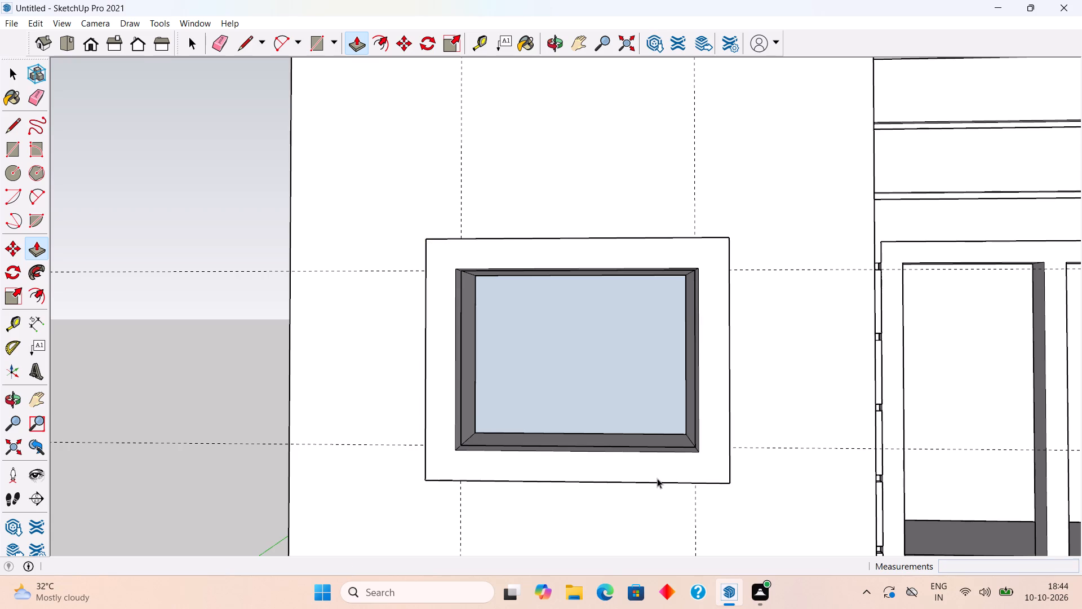
Make the whole extruded outer window frame, with its edges, into a group.
triple_click(657, 478)
right_click(657, 478)
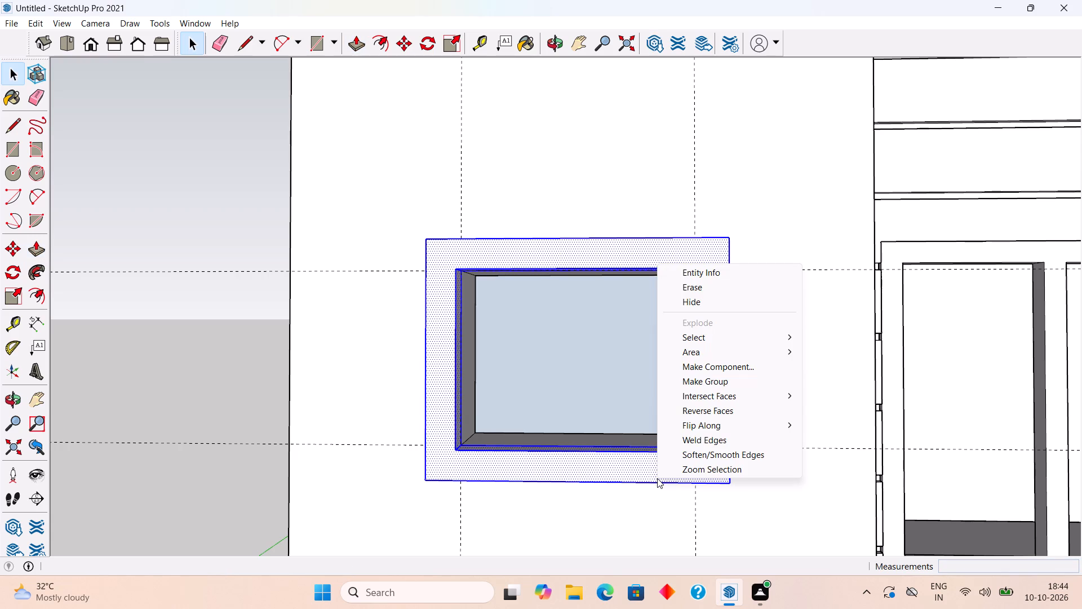
click(702, 387)
click(179, 288)
Draw a 2' by 1'6" rectangle across the front of the frame's inner opening, from corner to corner.
middle_drag(433, 358, 440, 367)
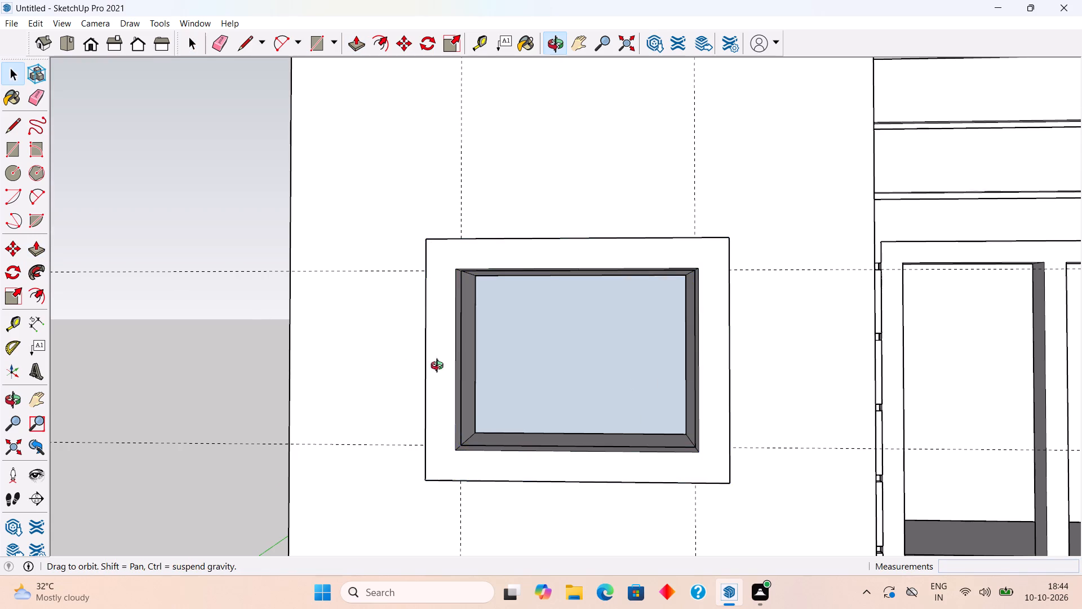
middle_drag(440, 367, 527, 503)
scroll(527, 503, up, 1)
middle_drag(543, 439, 491, 395)
middle_drag(486, 385, 476, 359)
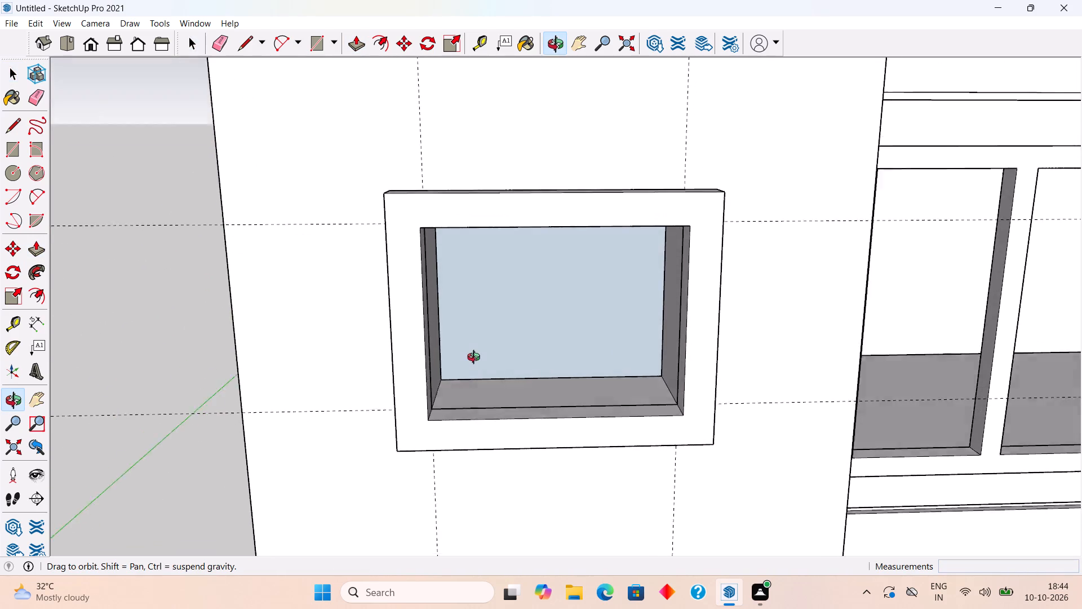
middle_drag(476, 359, 478, 356)
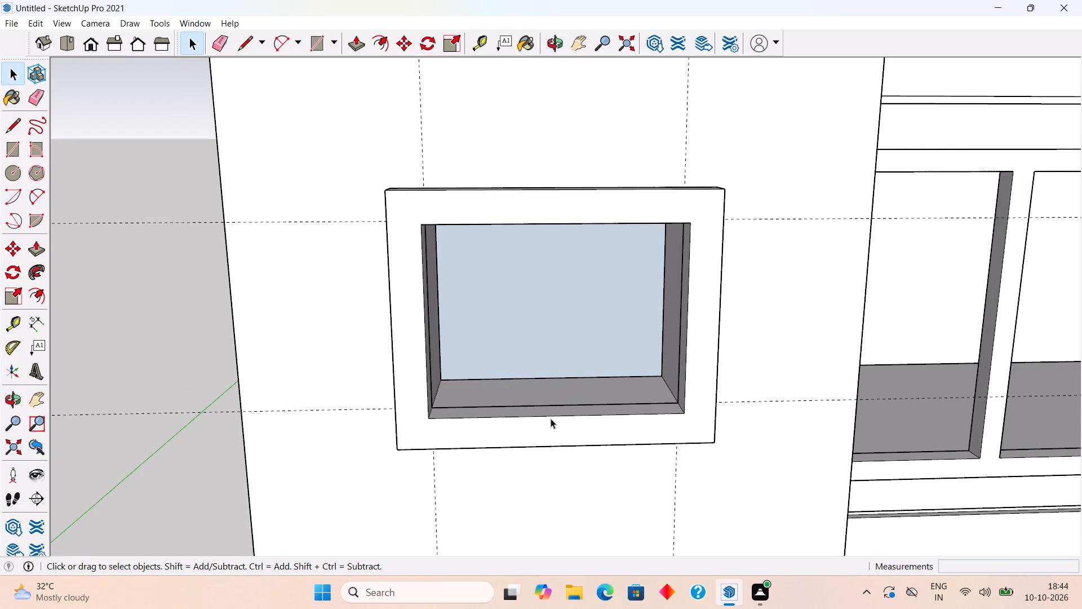
key(r)
click(424, 221)
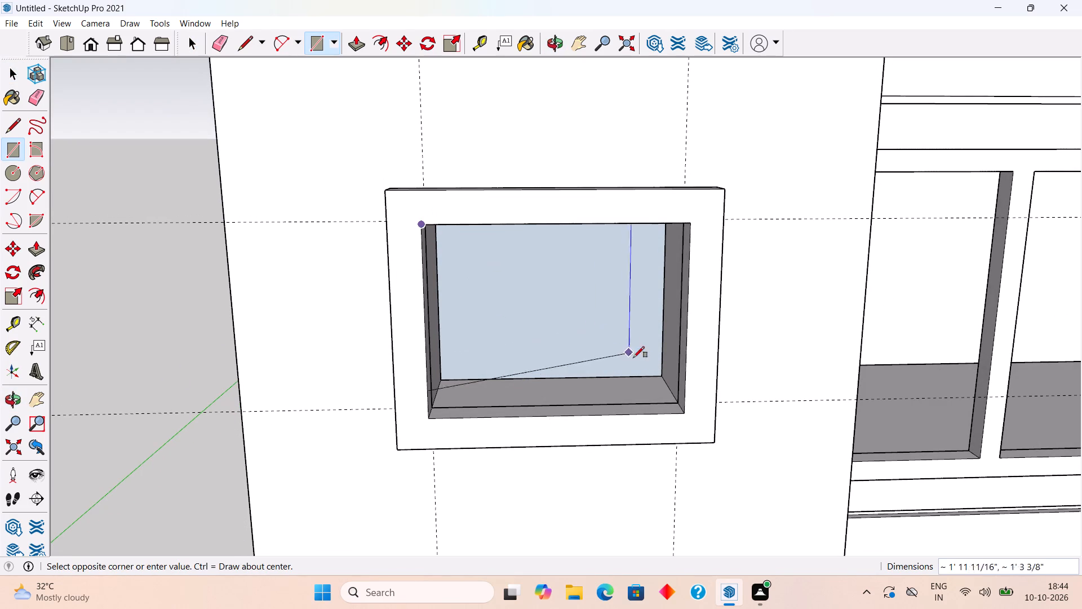
click(688, 415)
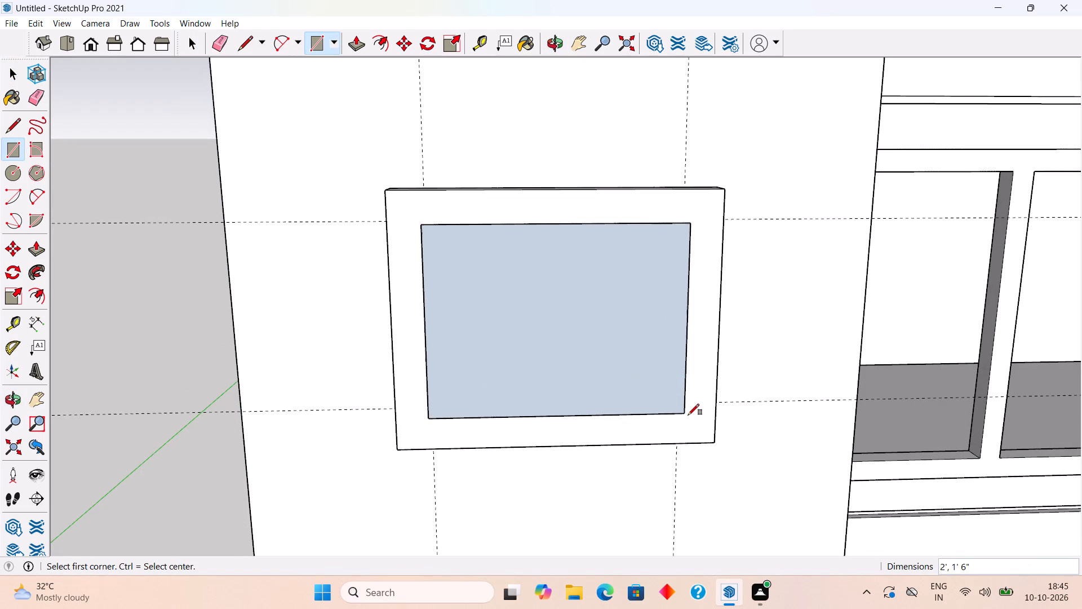
key(space)
Place a vertical guide 1' from the rectangle's side edge, at the midpoint of its bottom edge.
key(t)
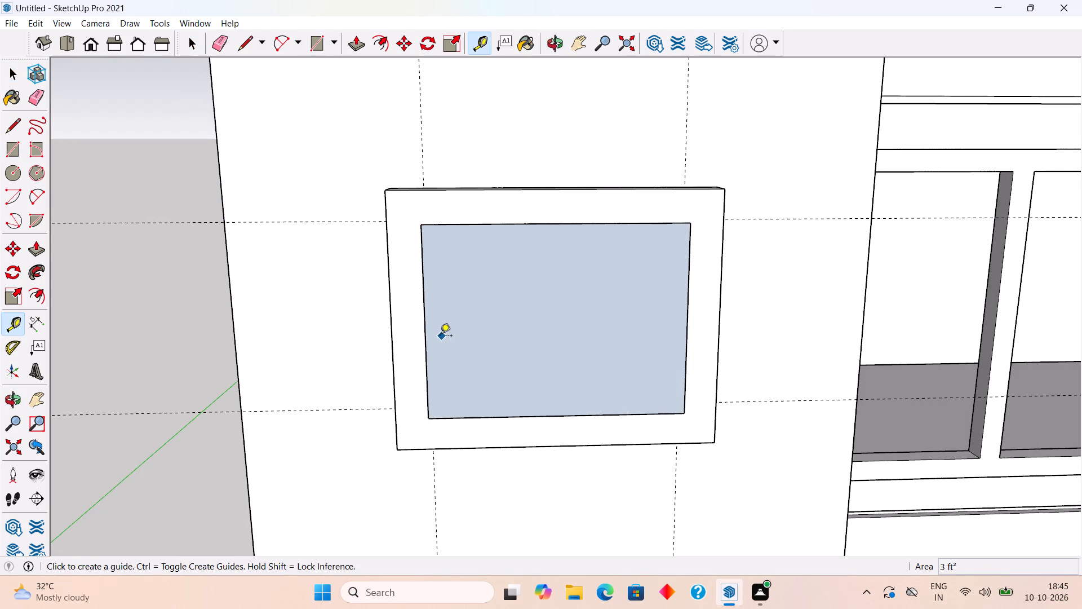
click(426, 355)
click(561, 418)
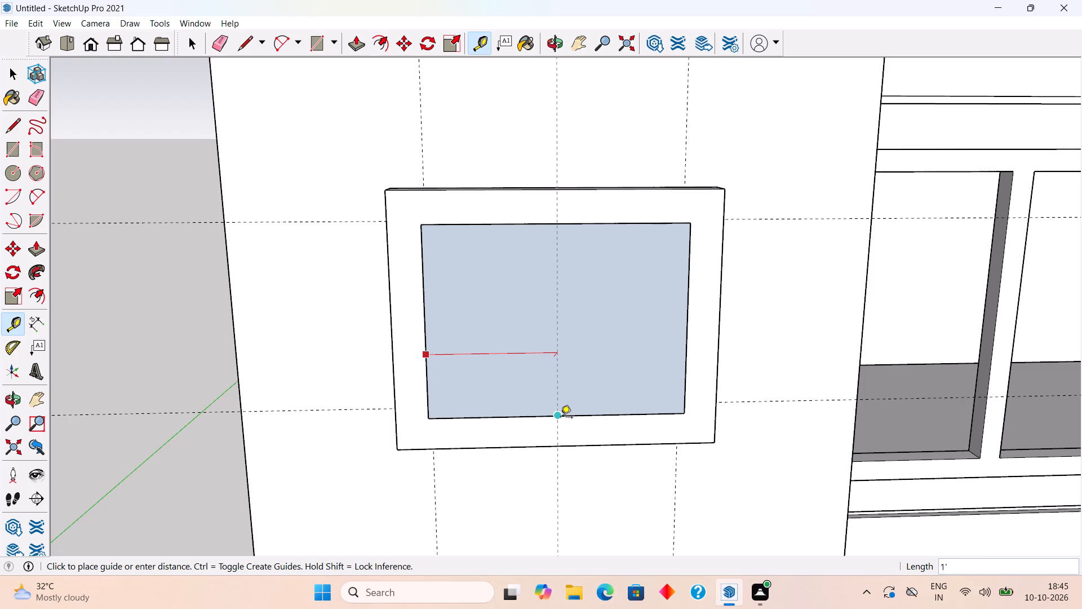
click(551, 378)
key(space)
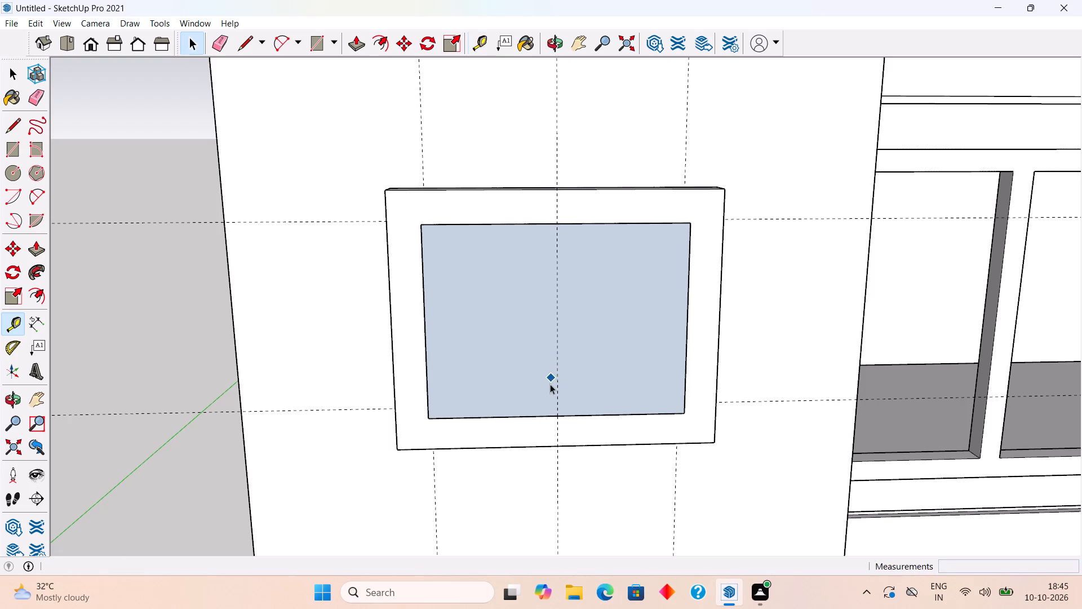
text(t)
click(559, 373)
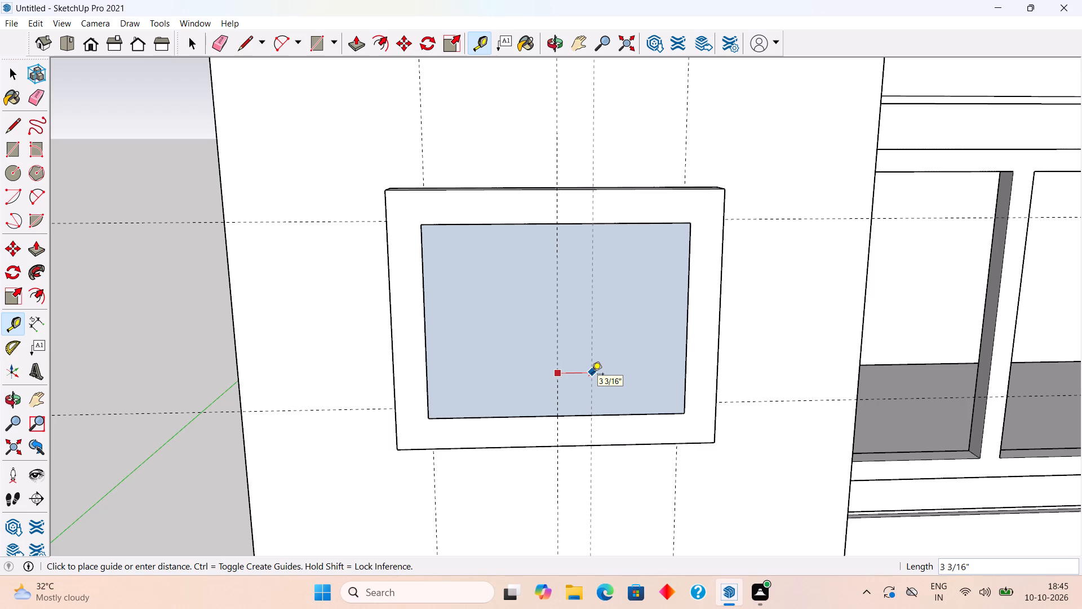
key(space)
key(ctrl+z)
Offset the rectangle inside the frame inward by about 1".
key(f)
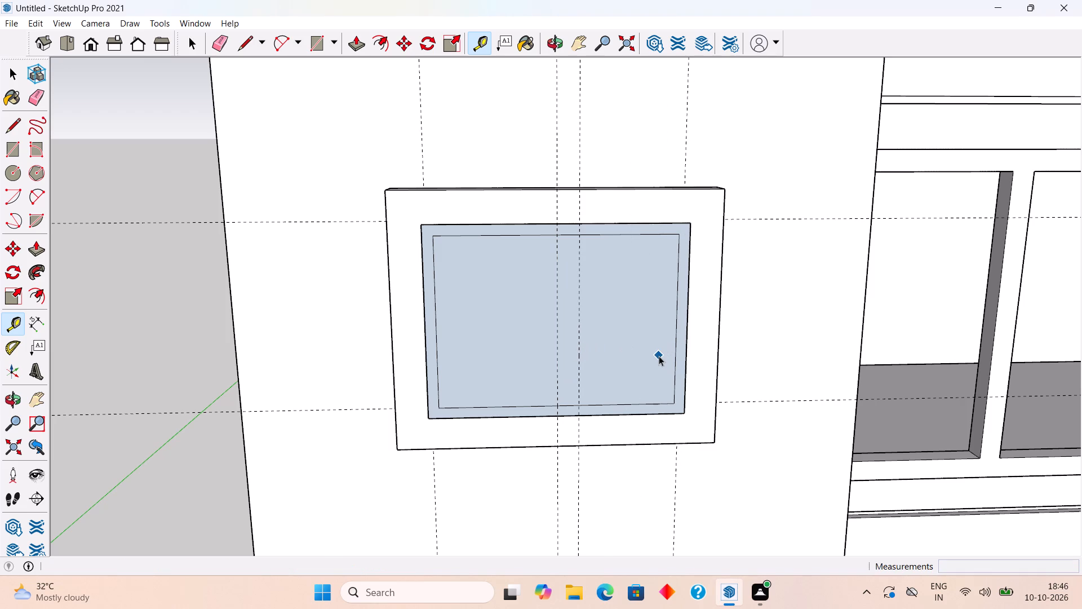
Undo the misplaced guide and place vertical guides .6" to each side of the centre guide.
key(ctrl+z)
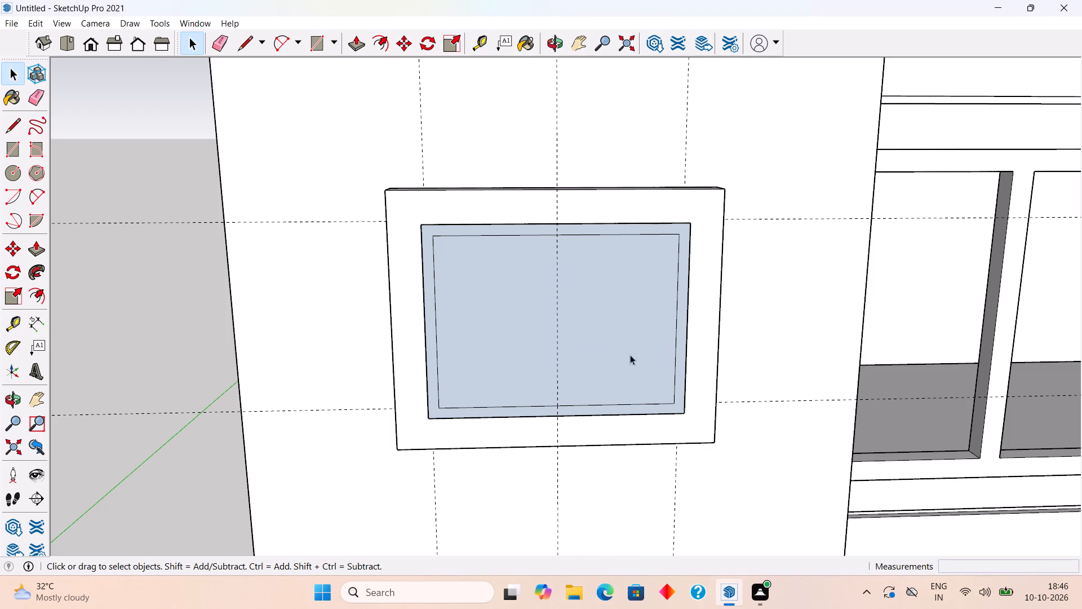
key(t)
click(556, 384)
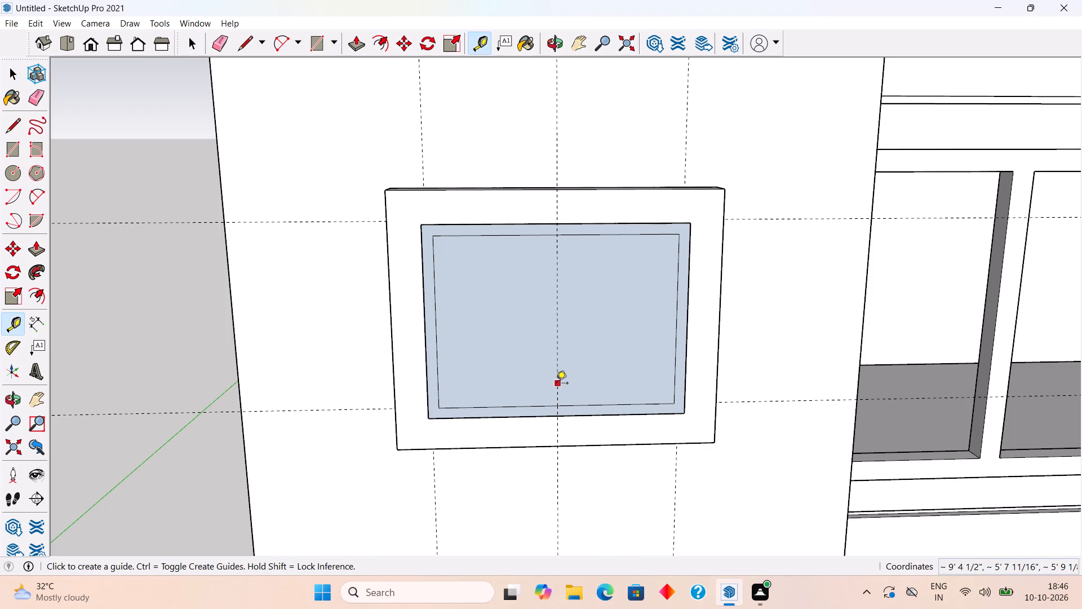
text(.3)
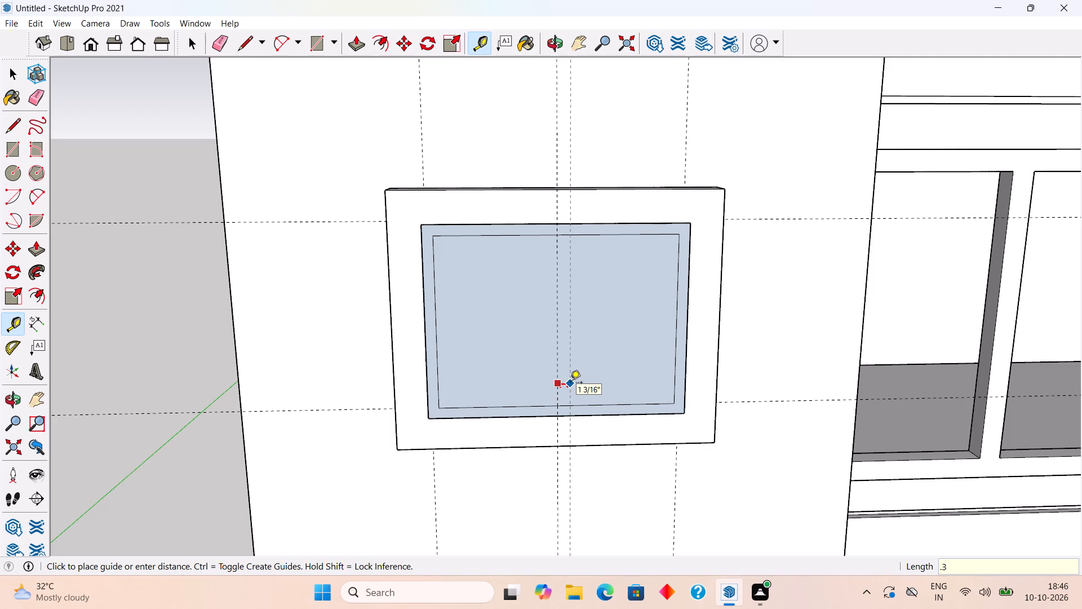
key(BackSpace)
text(6")
key(Return)
scroll(570, 383, up, 1)
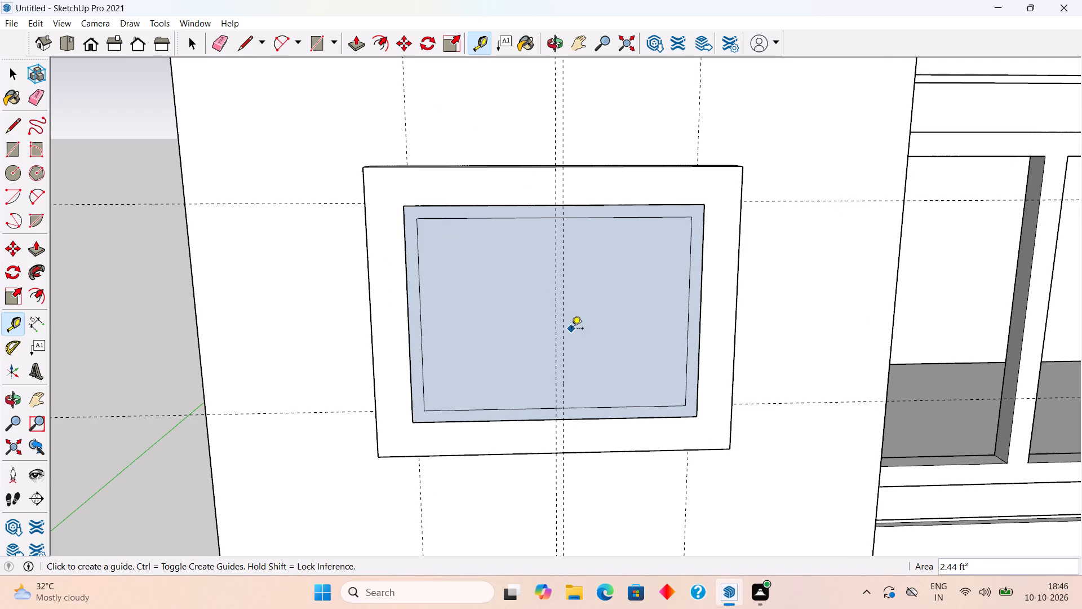
click(557, 347)
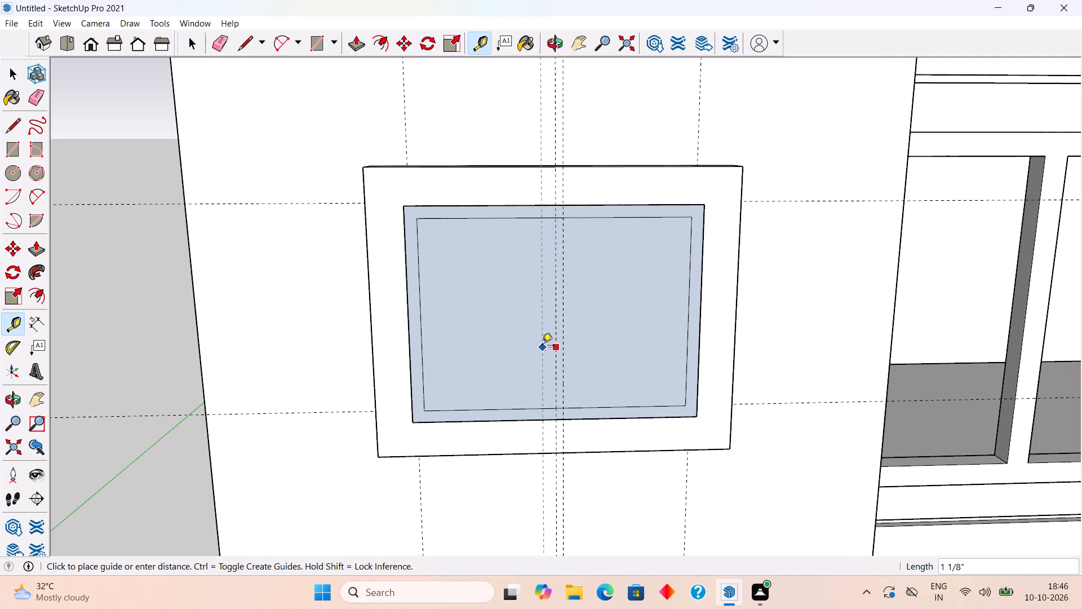
text(.6")
key(Return)
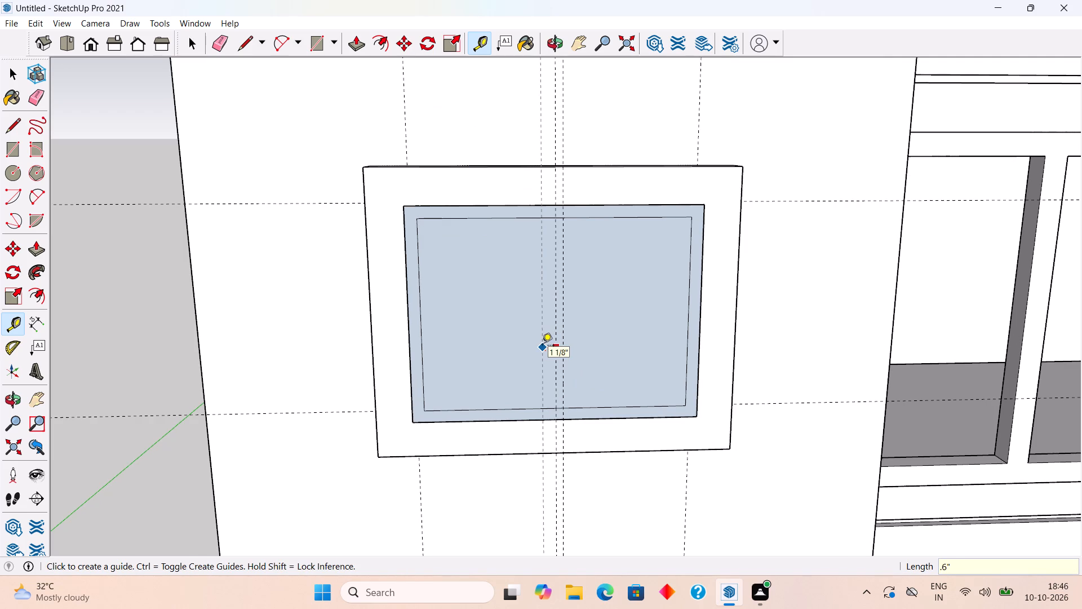
key(space)
Draw two 1'4" vertical lines along the outer centre guides, between the inner rectangle's top and bottom edges.
text(l)
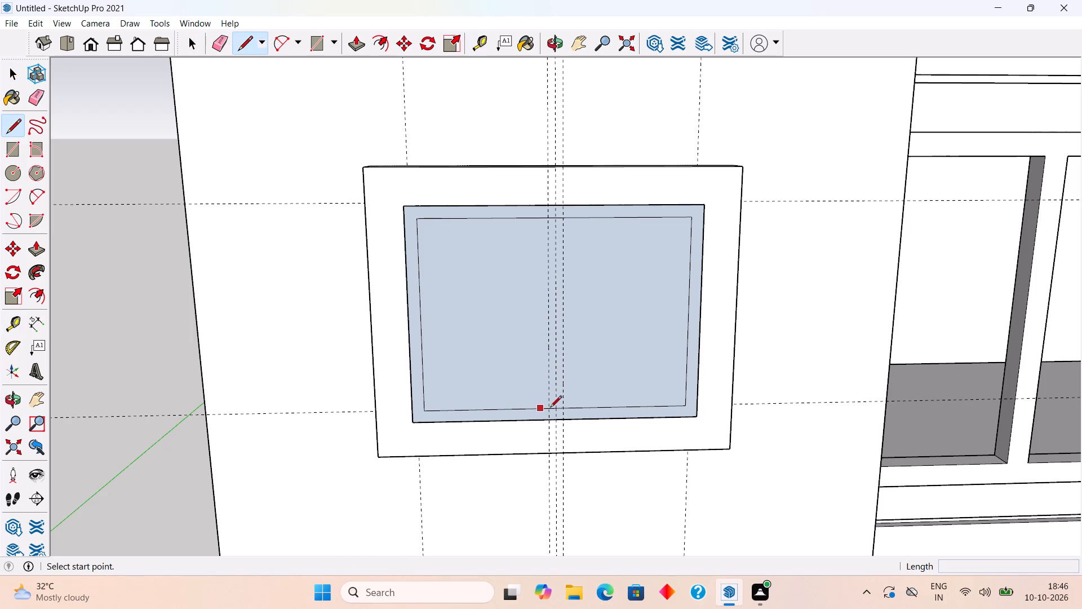
click(550, 408)
click(547, 220)
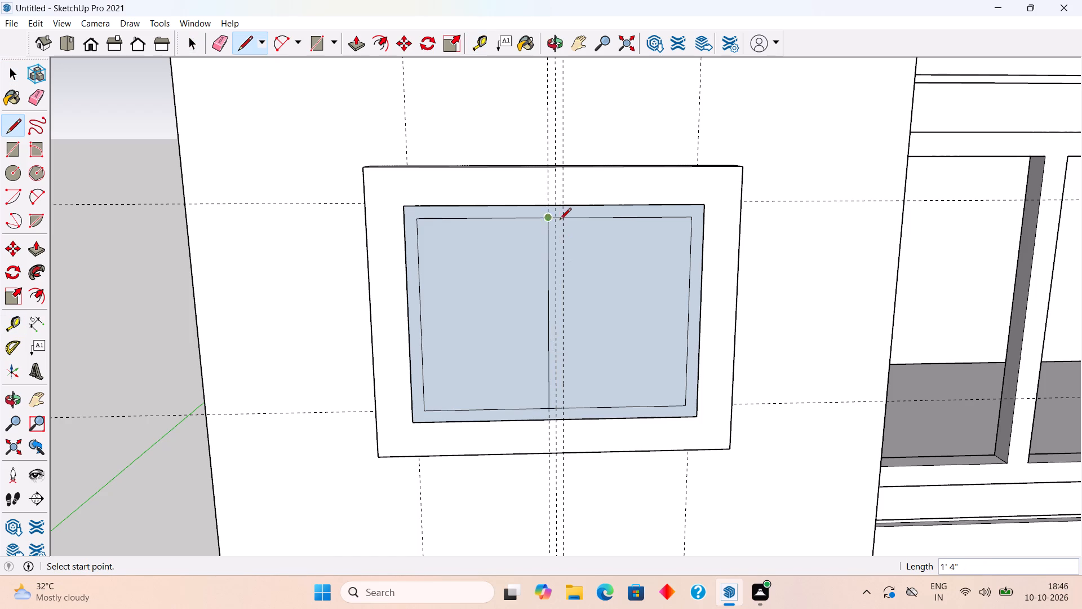
click(564, 219)
click(566, 408)
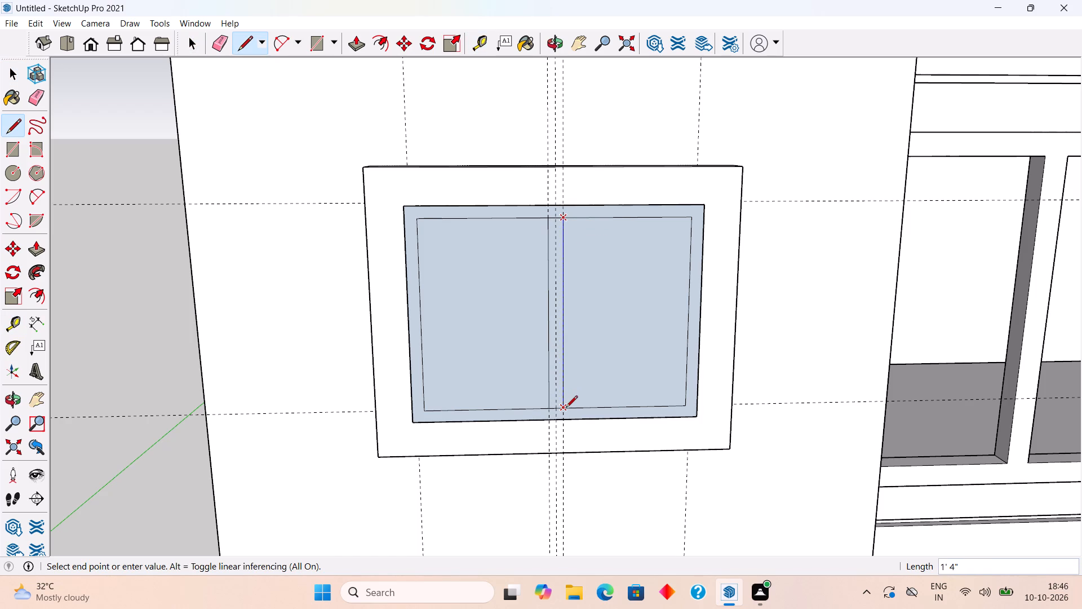
key(space)
Erase the short edge segments between the two vertical lines at the bottom and top of the inner rectangle.
scroll(556, 402, up, 9)
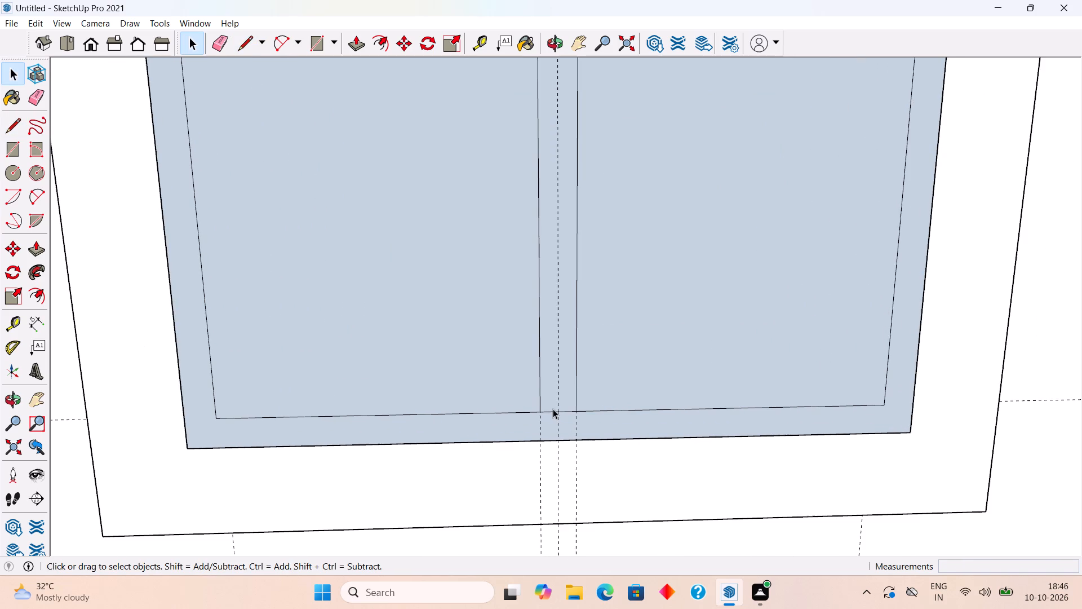
key(e)
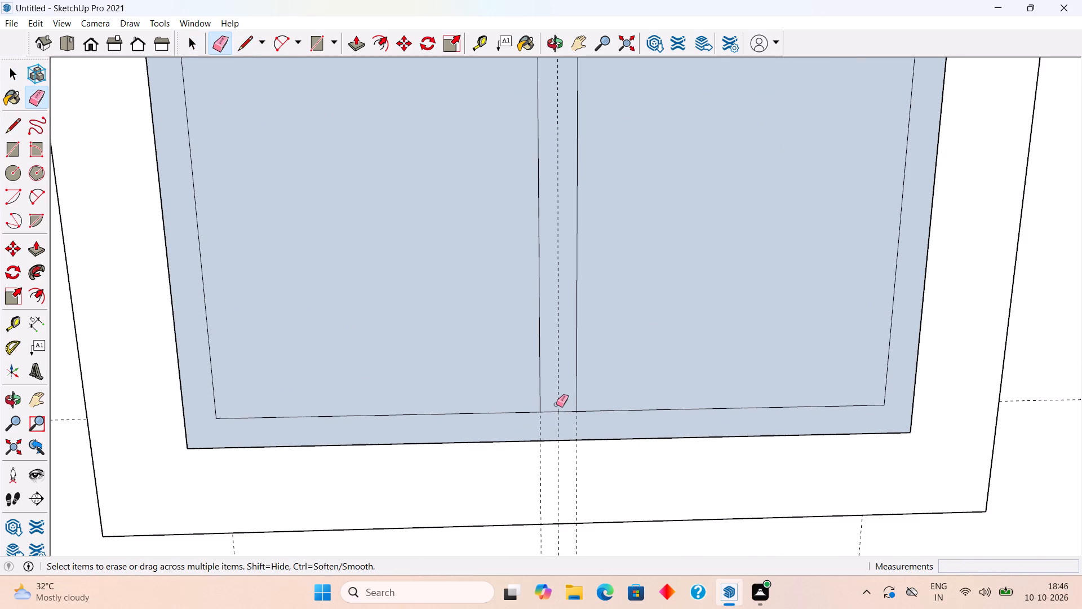
click(554, 412)
scroll(554, 407, down, 9)
scroll(566, 195, up, 7)
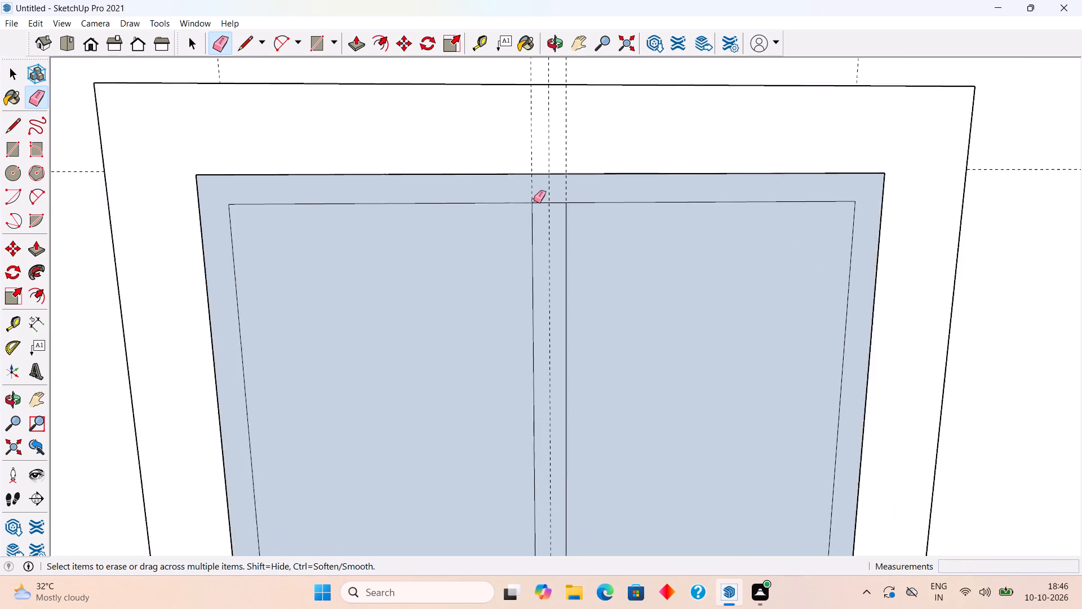
scroll(534, 200, up, 2)
click(548, 202)
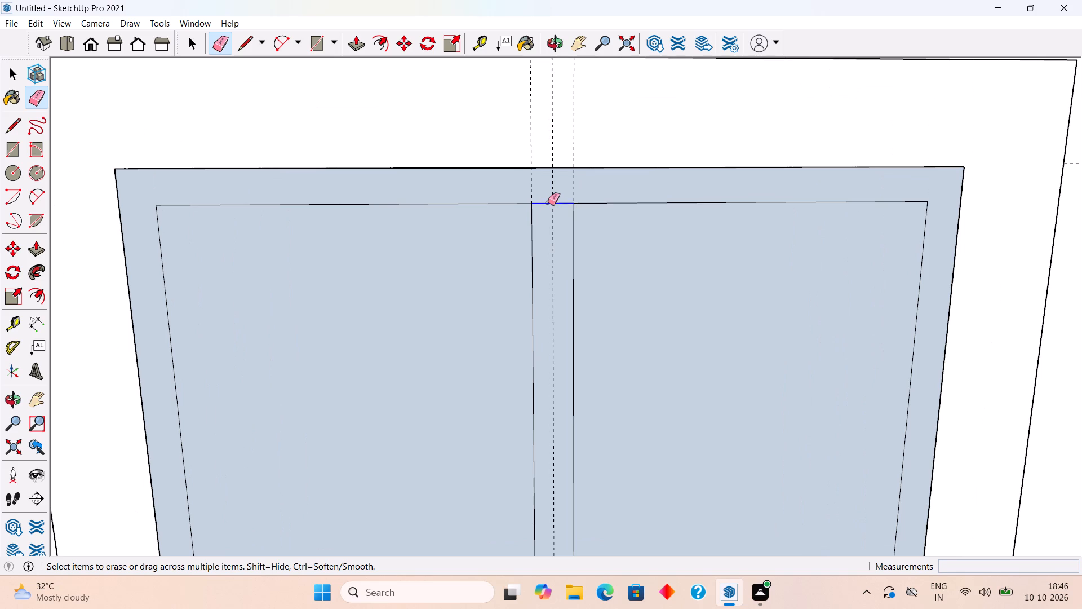
key(space)
Delete the two pane faces on either side of the central mullion.
click(512, 266)
key(Delete)
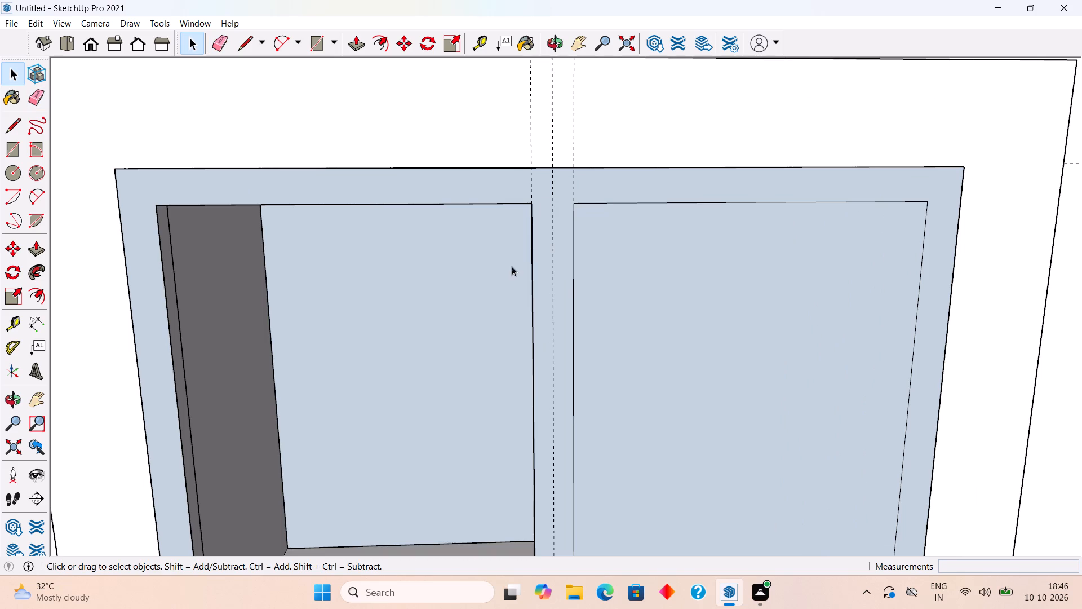
click(624, 293)
key(Delete)
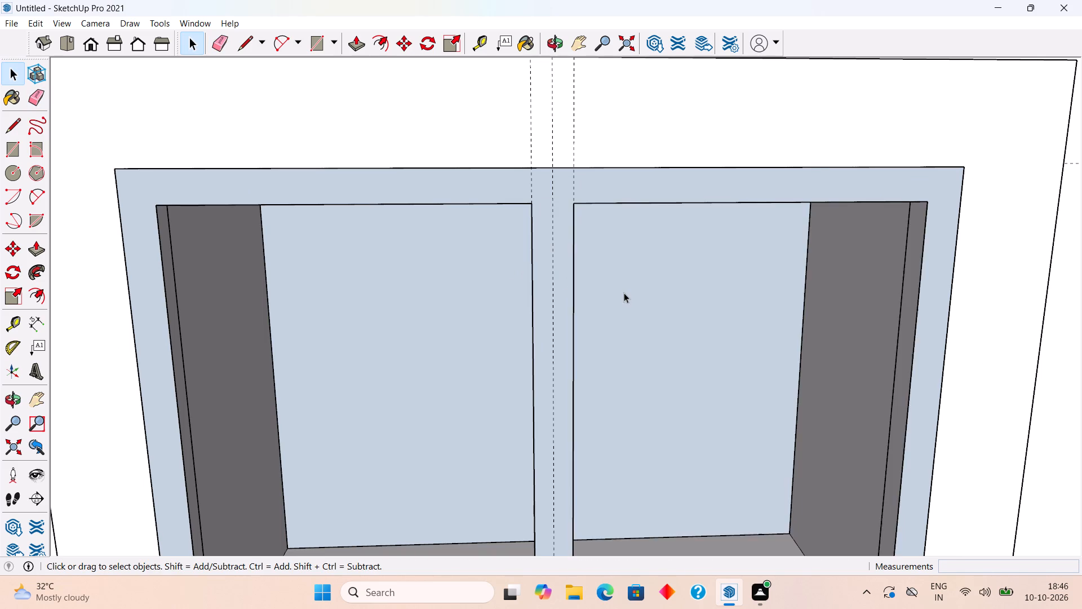
Push/Pull the two-pane inner frame face with its mullion outward 2".
scroll(624, 293, down, 11)
scroll(694, 412, up, 4)
key(p)
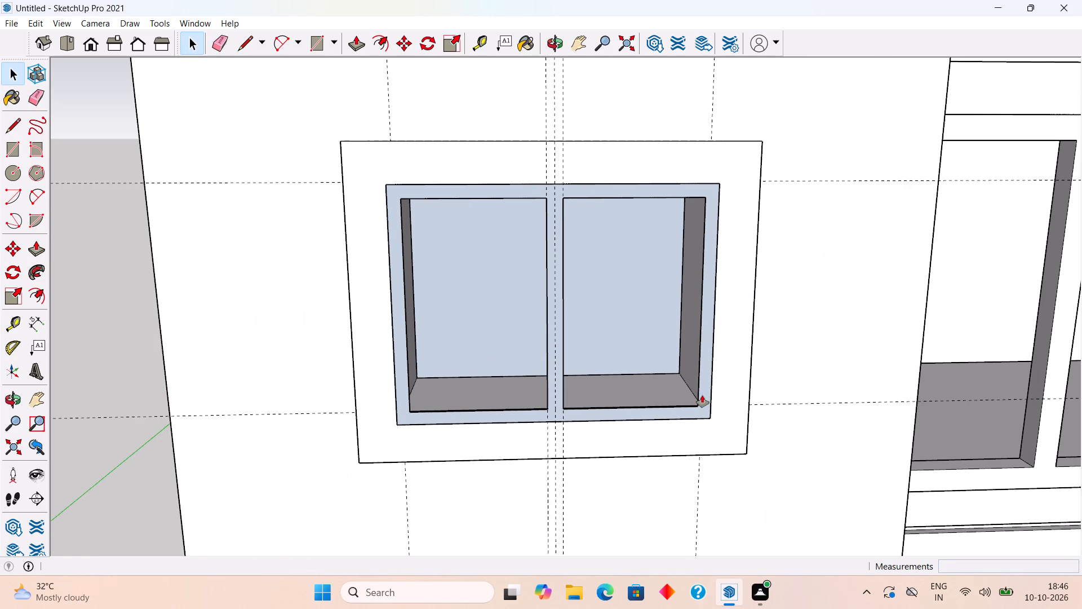
click(707, 379)
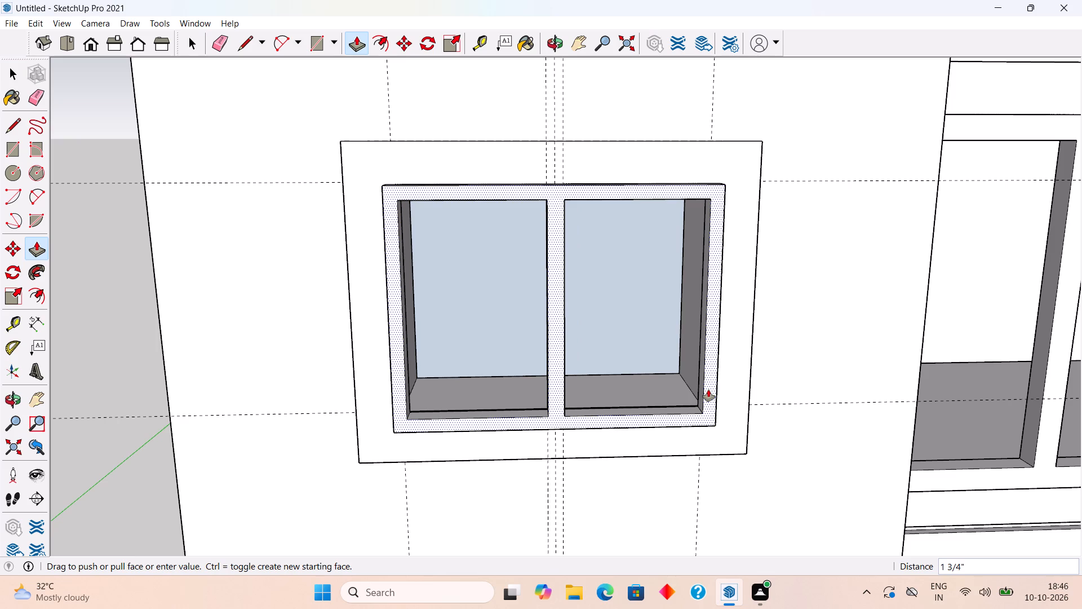
text(2")
key(Return)
key(space)
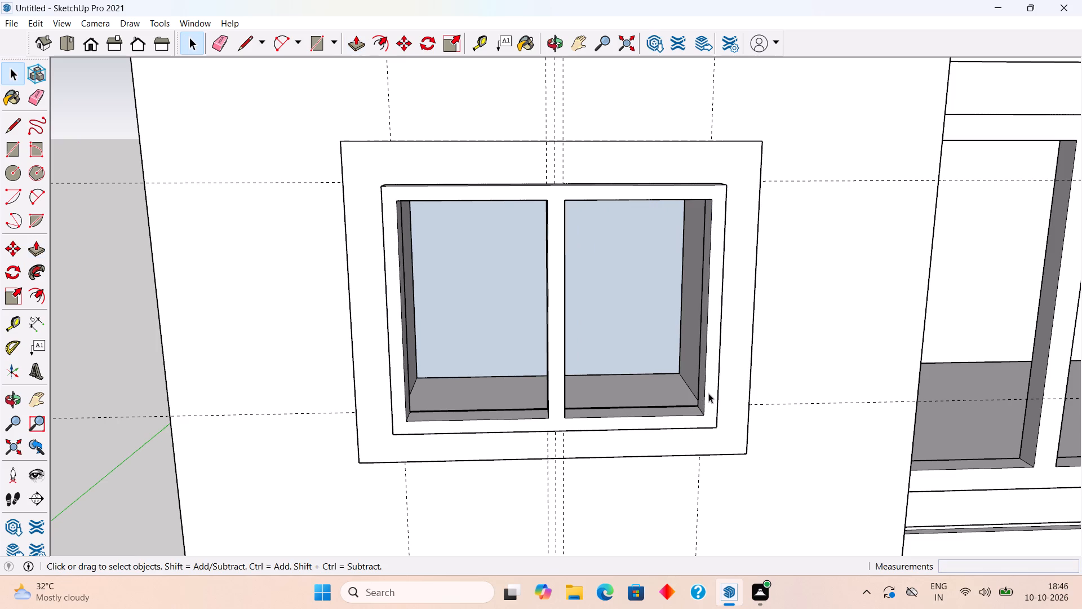
Group the extruded two-pane inner frame with its mullion as a separate object.
triple_click(708, 393)
right_click(708, 393)
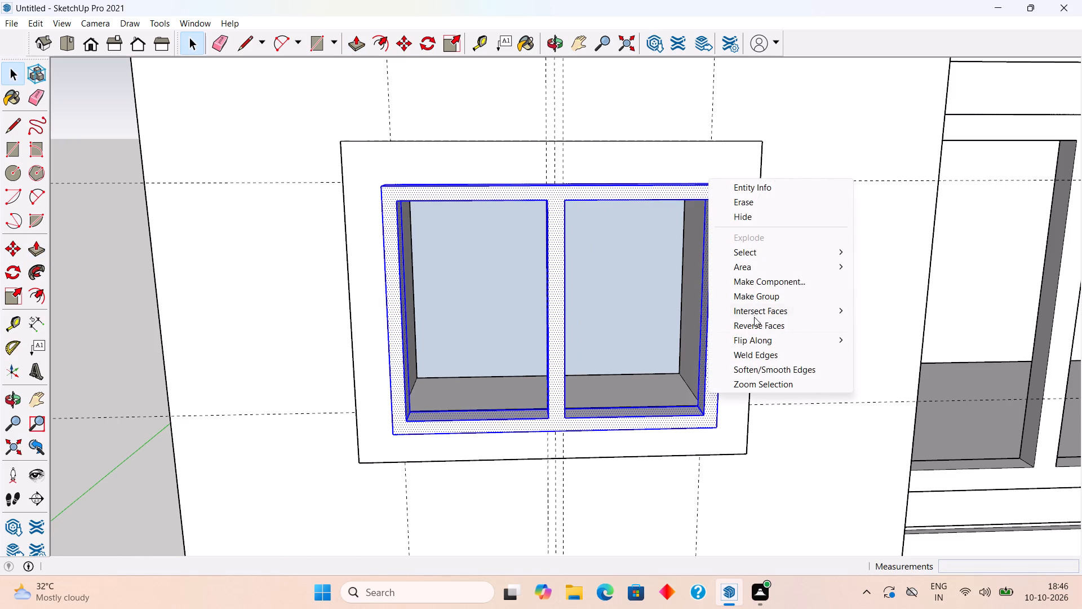
click(755, 296)
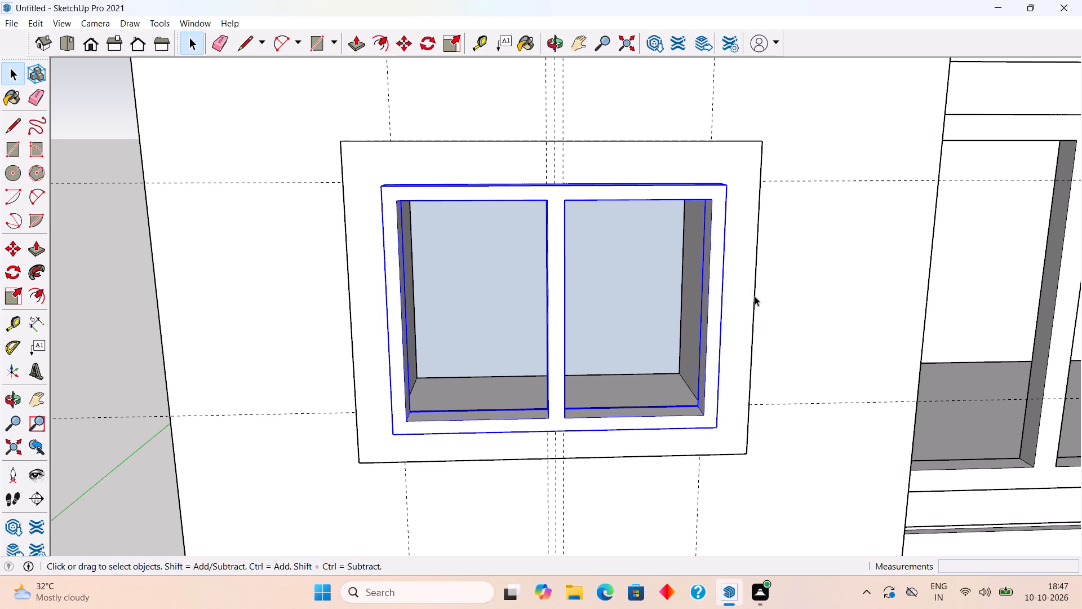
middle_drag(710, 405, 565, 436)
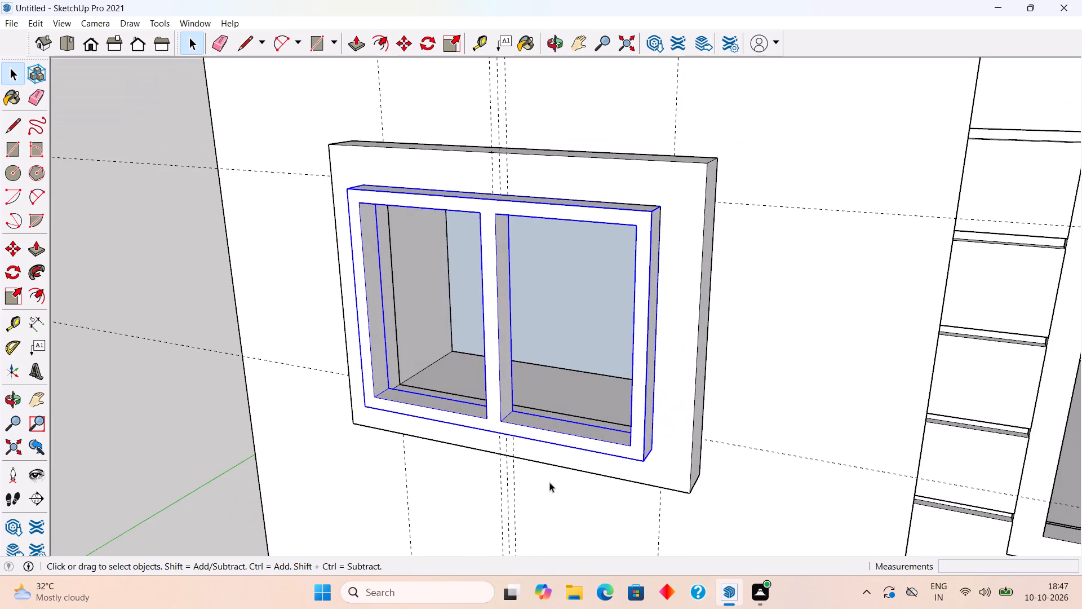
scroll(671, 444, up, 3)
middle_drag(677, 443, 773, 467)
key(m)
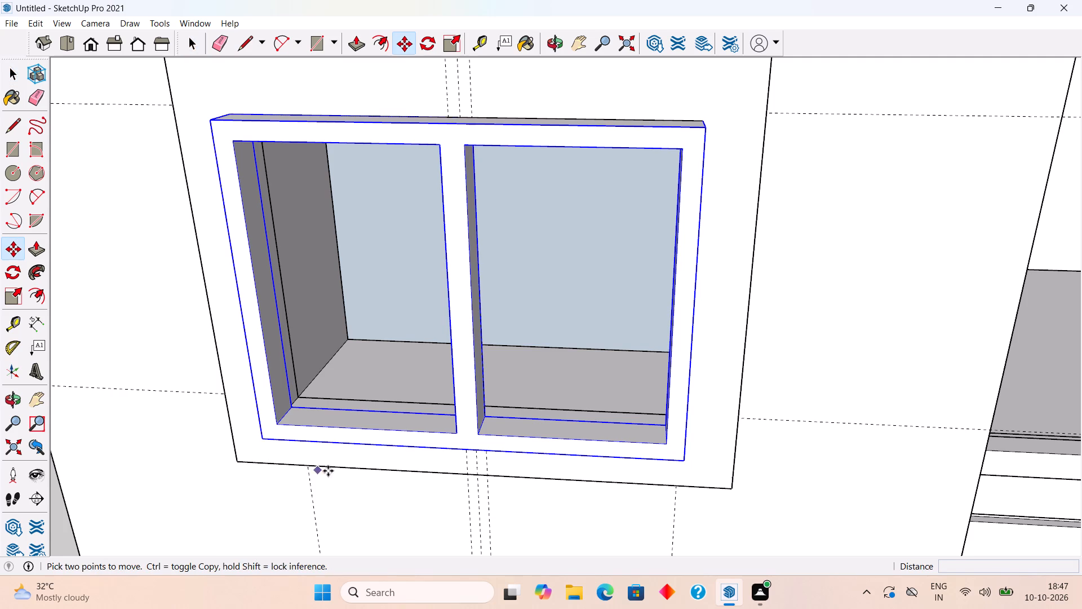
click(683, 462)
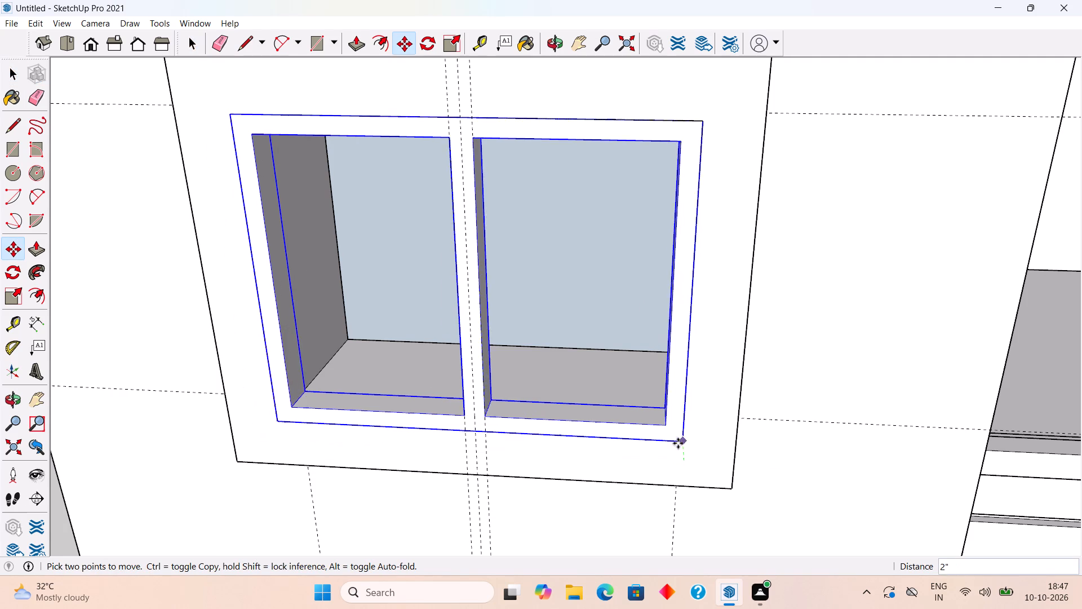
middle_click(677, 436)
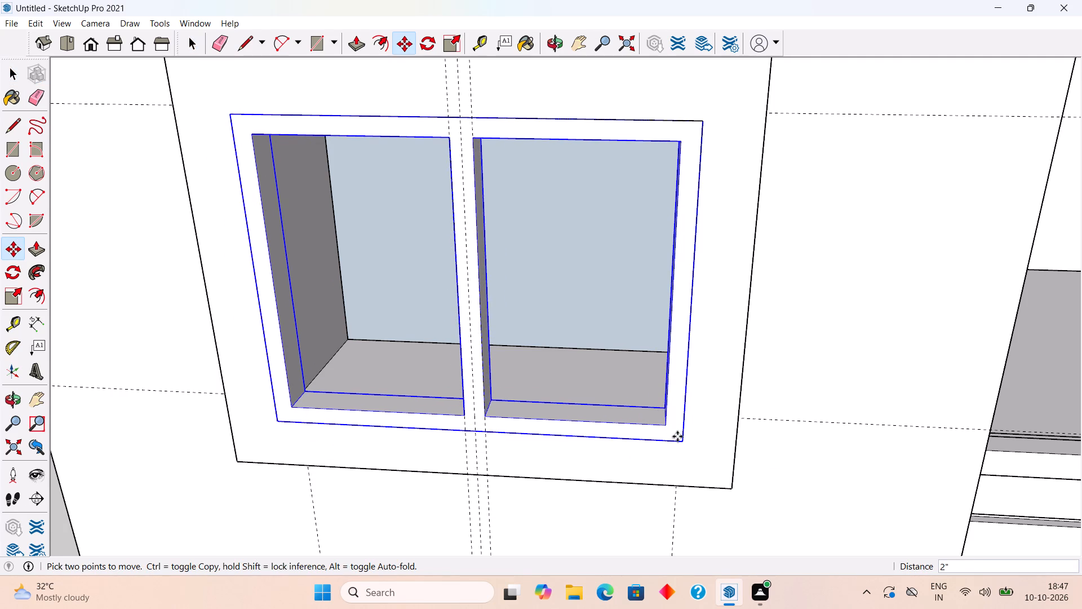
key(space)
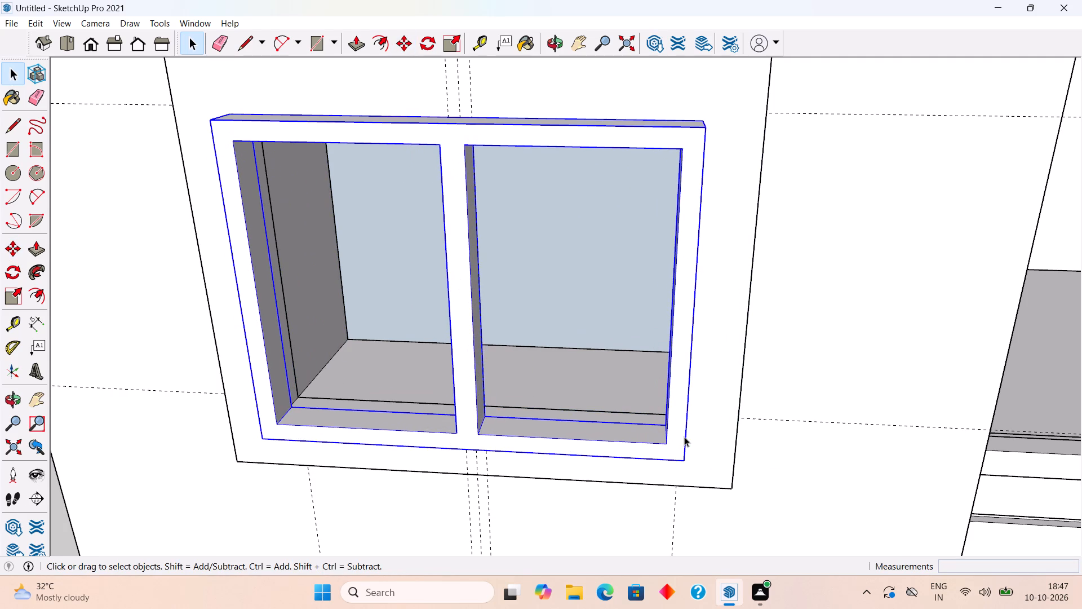
Move the grouped inner window frame back into the wall opening by 2", followed by another 3".
middle_drag(681, 442, 685, 351)
middle_drag(708, 369, 732, 375)
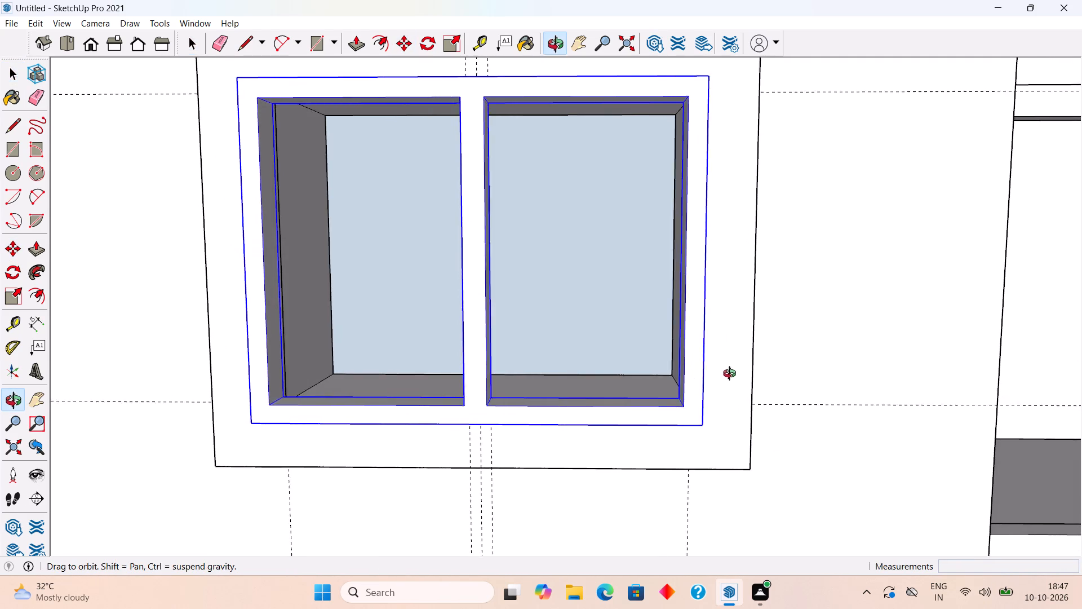
middle_drag(732, 375, 766, 403)
key(m)
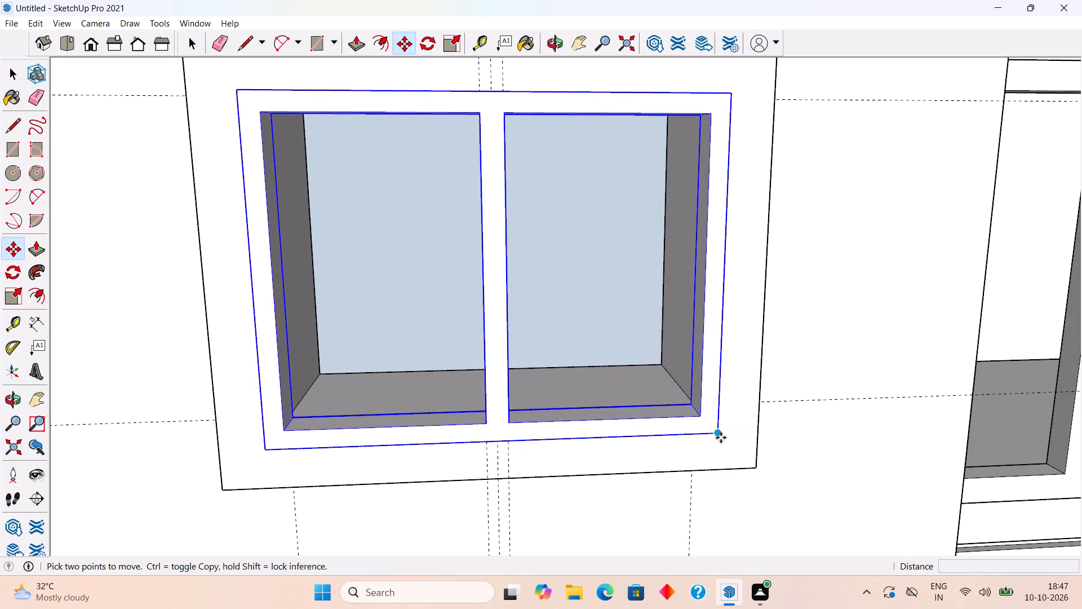
click(720, 438)
click(703, 416)
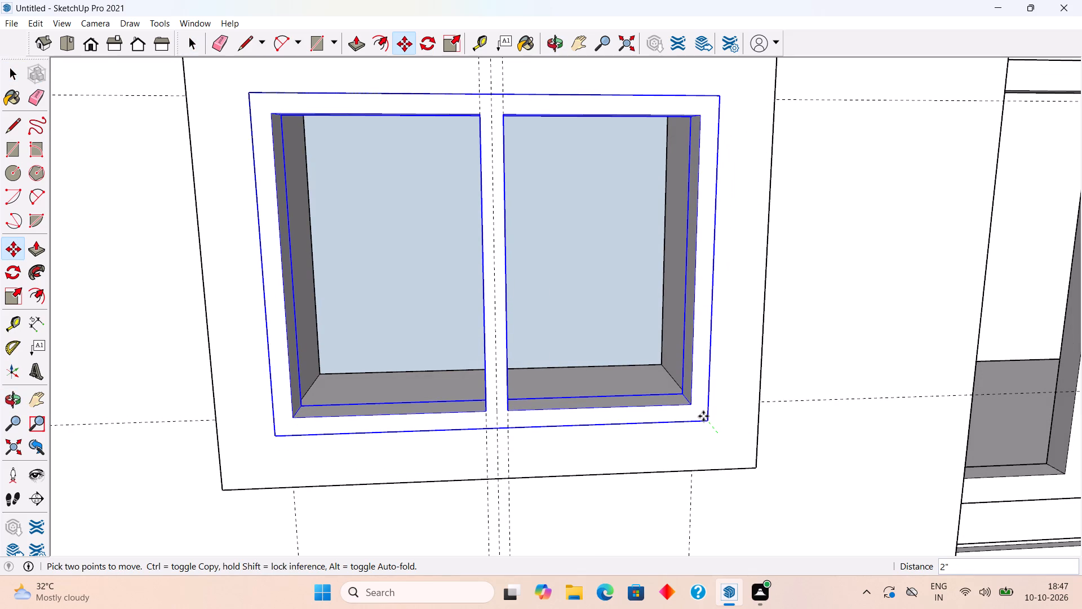
scroll(703, 416, up, 4)
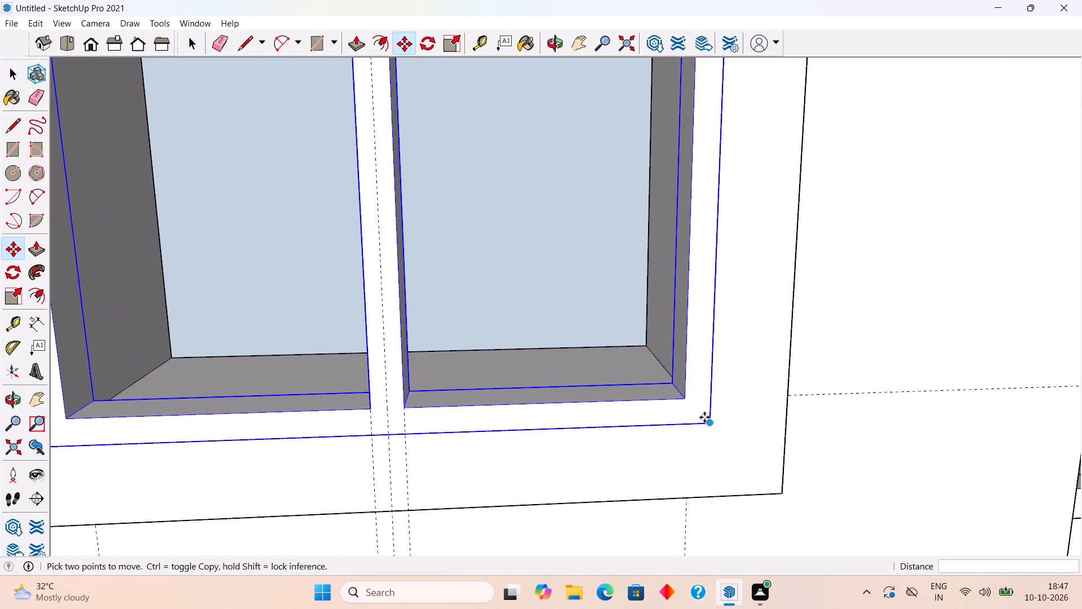
click(709, 424)
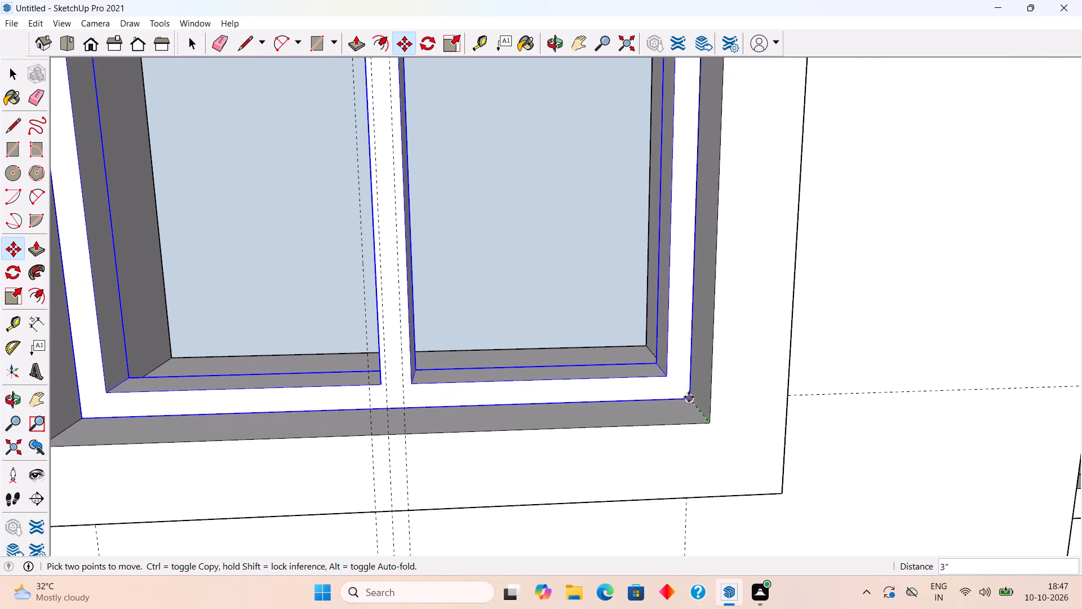
click(689, 397)
key(space)
scroll(698, 407, down, 13)
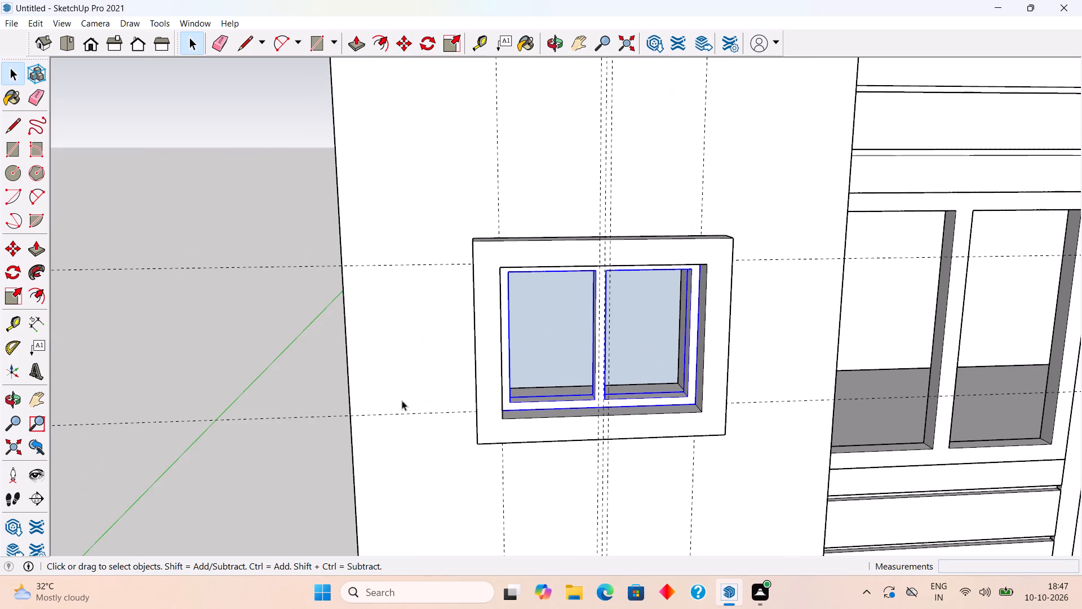
click(327, 385)
Draw a rectangle filling each of the two pane openings, about 10 3/8" by 1'4", on either side of the mullion.
middle_drag(549, 348, 467, 304)
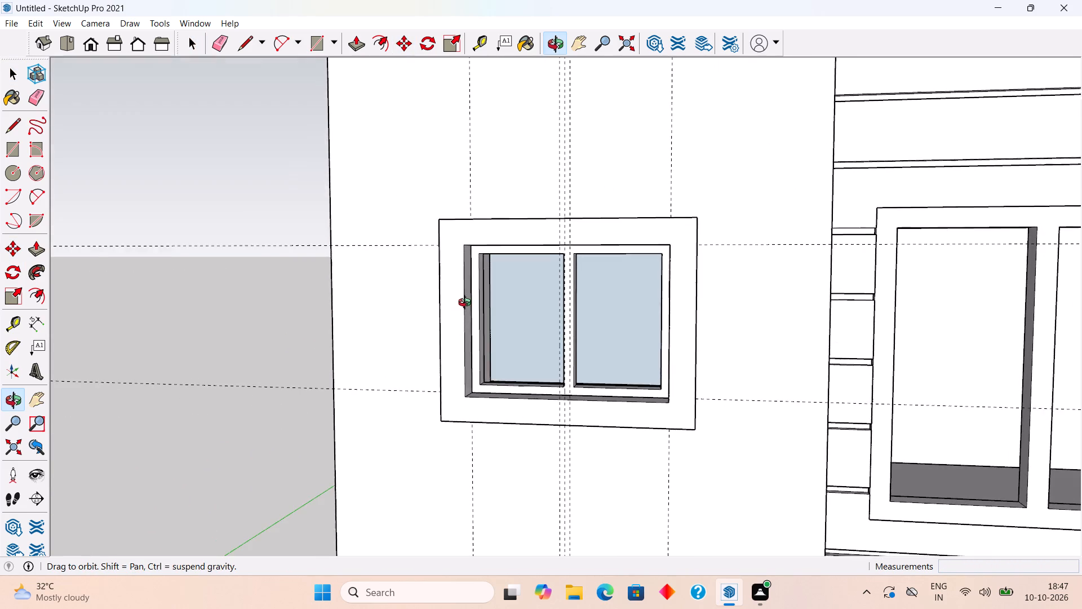
middle_drag(467, 304, 469, 303)
key(r)
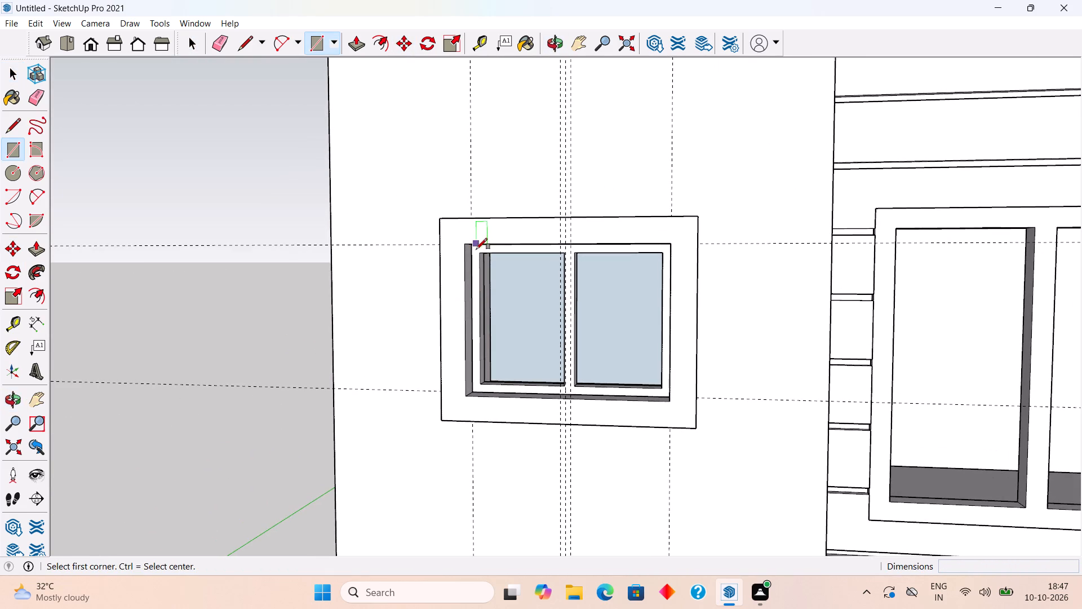
click(478, 257)
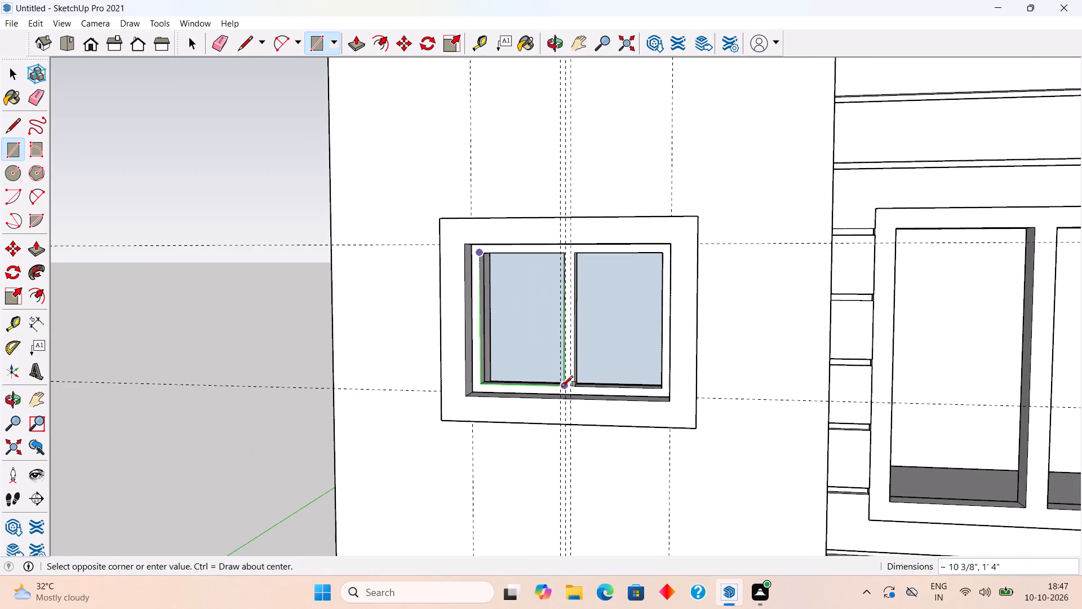
click(562, 387)
click(579, 254)
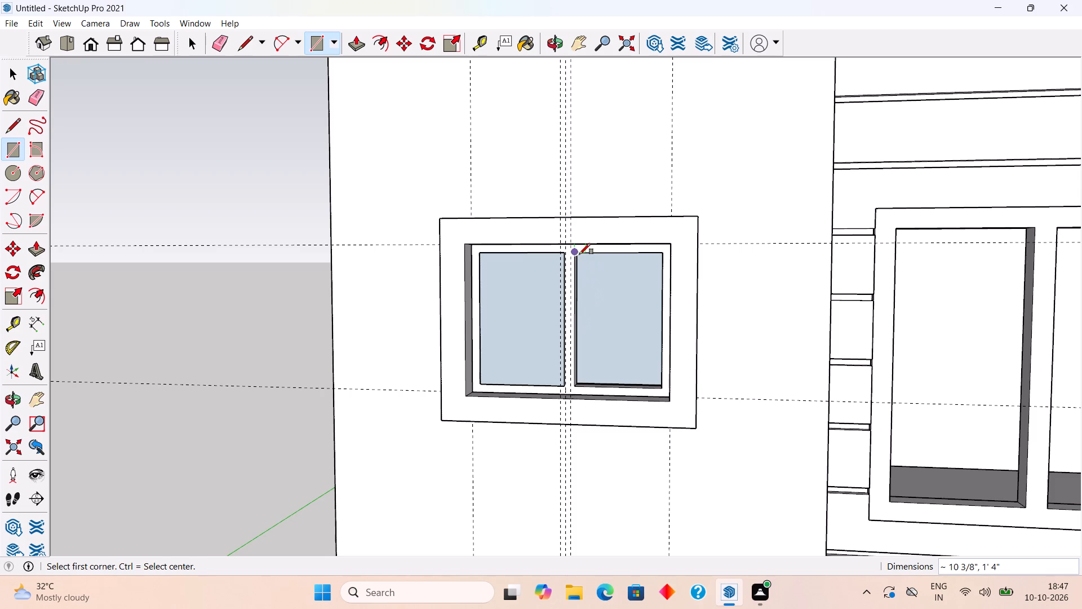
click(664, 384)
key(space)
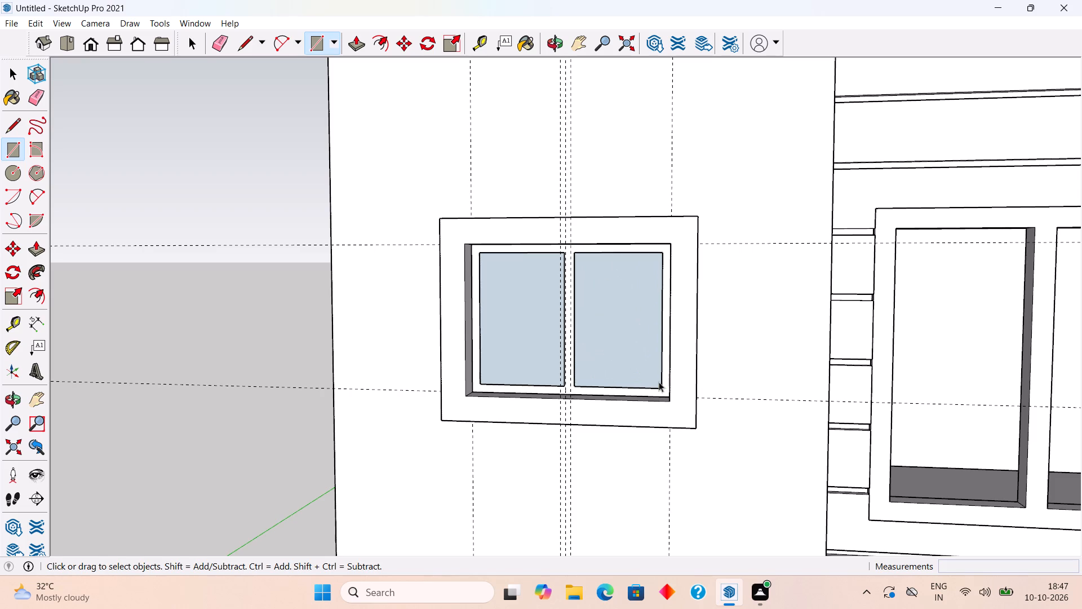
Group each of the two glass pane rectangles separately.
triple_click(648, 361)
right_click(648, 360)
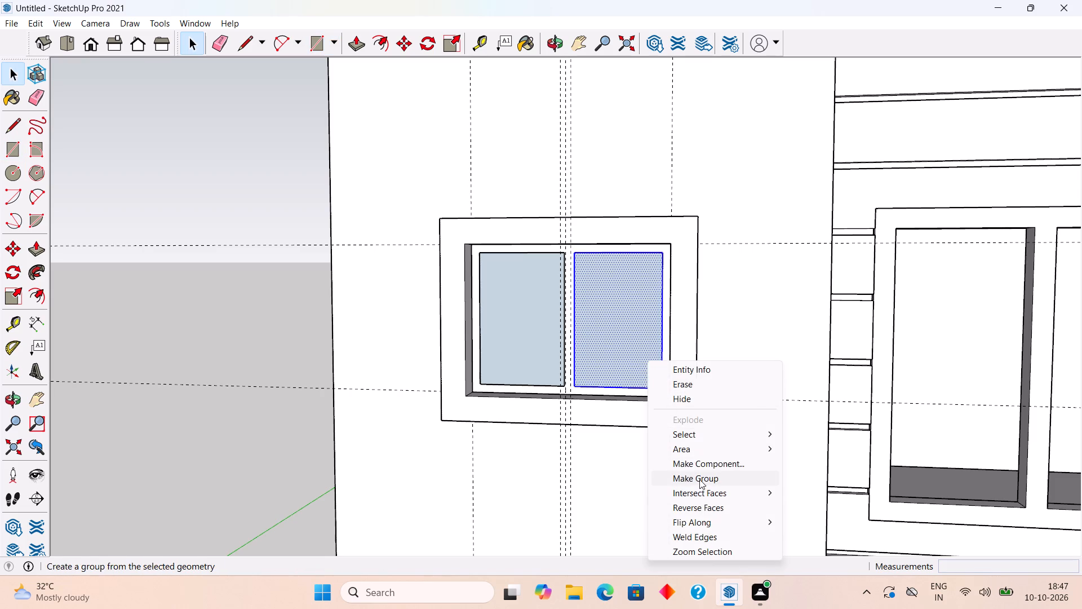
click(699, 479)
triple_click(543, 346)
right_click(543, 346)
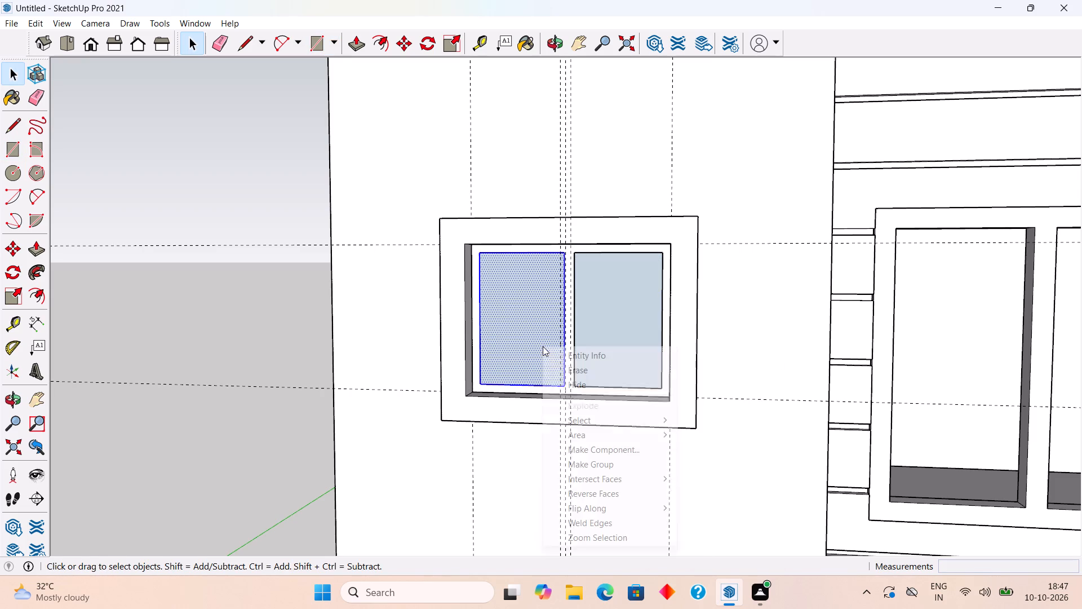
click(609, 468)
click(282, 372)
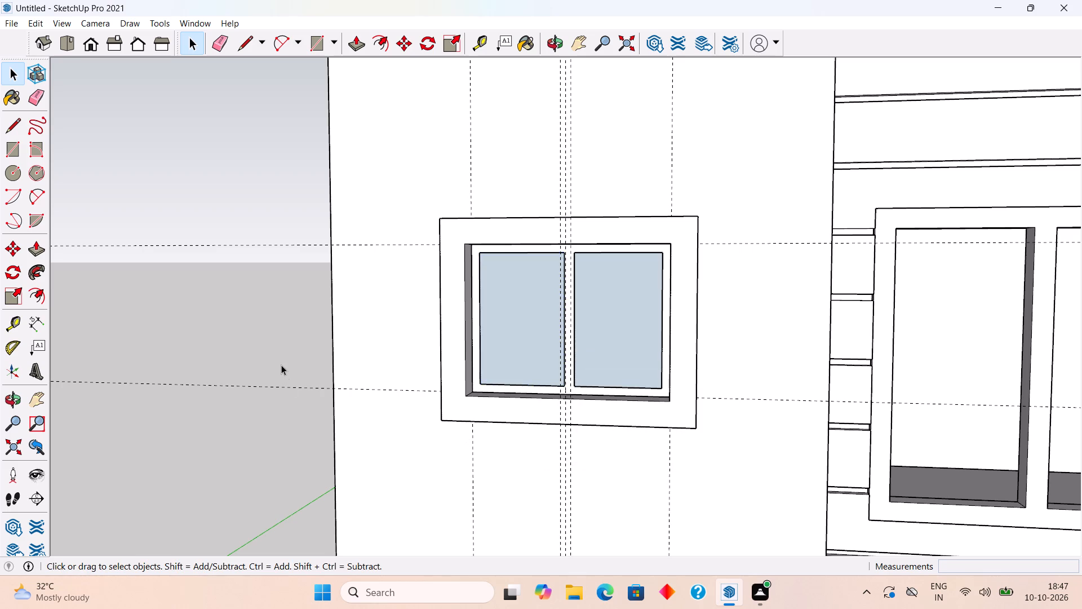
Add a vertical guide 1' in from the outer edge of the tall front wall containing the small window.
scroll(289, 364, down, 5)
middle_drag(332, 379, 399, 402)
scroll(399, 402, down, 8)
middle_drag(407, 396, 463, 431)
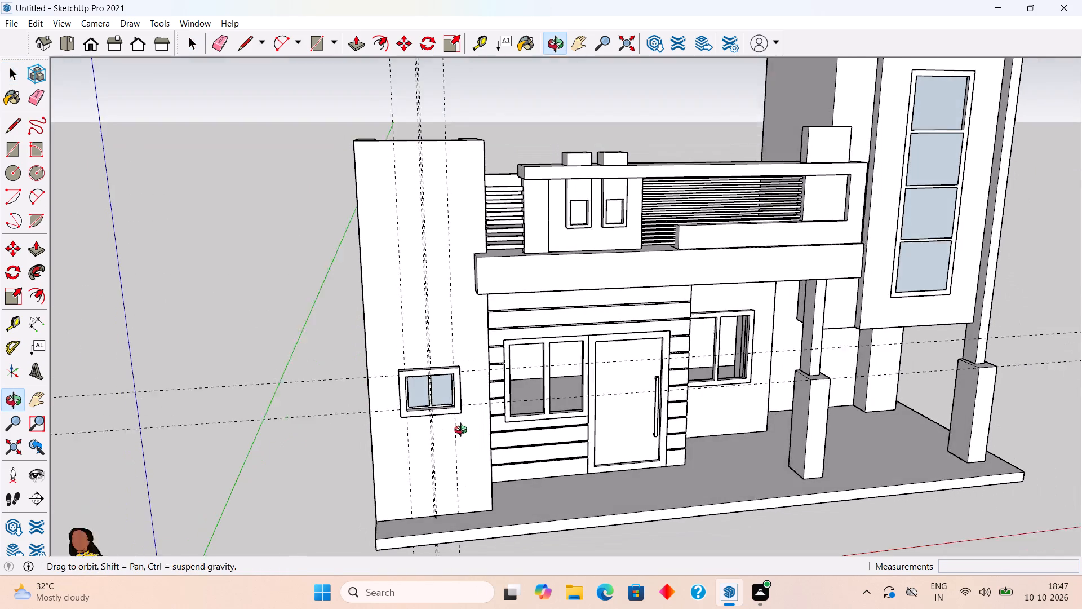
middle_drag(463, 431, 470, 432)
click(255, 368)
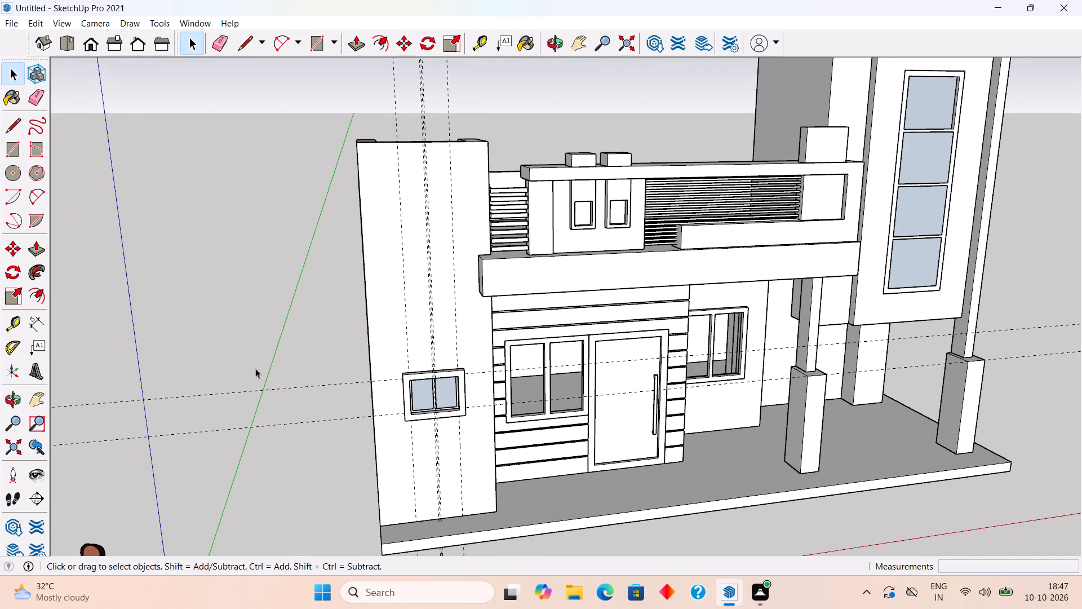
scroll(416, 438, up, 3)
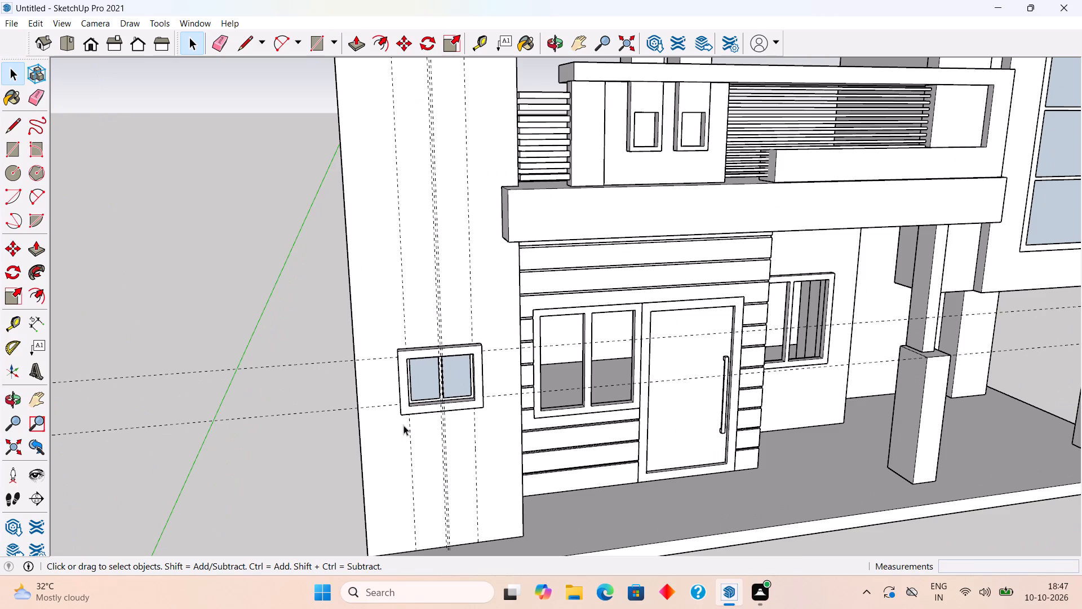
key(r)
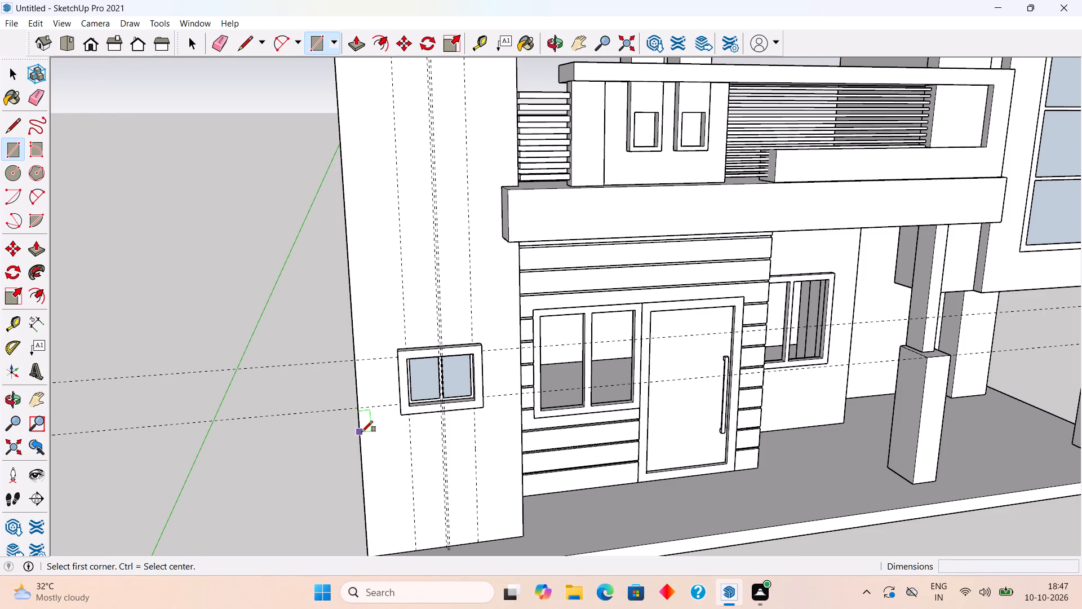
key(t)
click(358, 446)
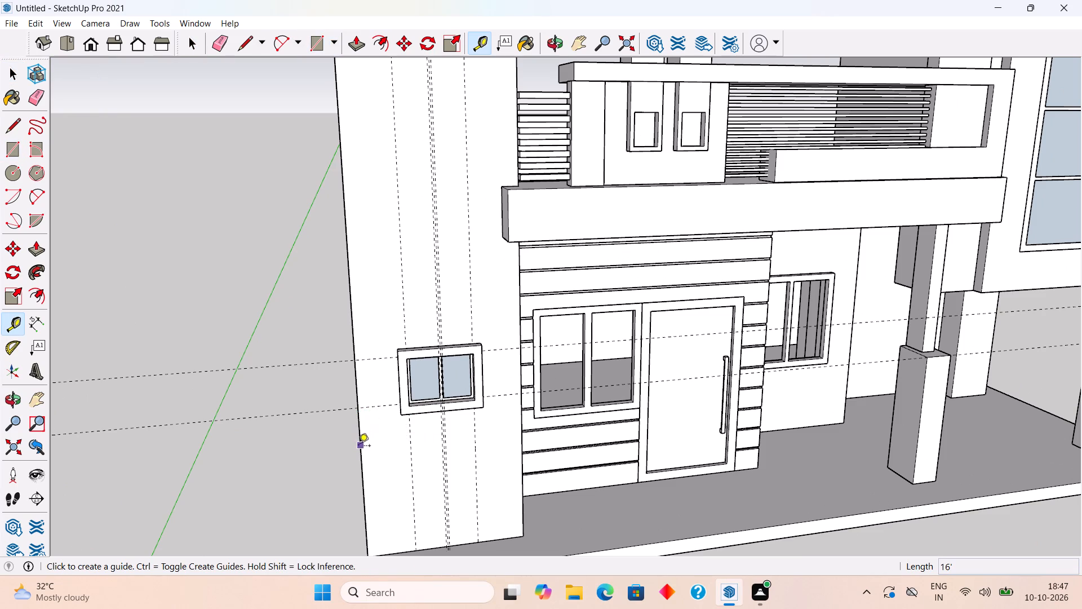
text(1')
key(Return)
key(space)
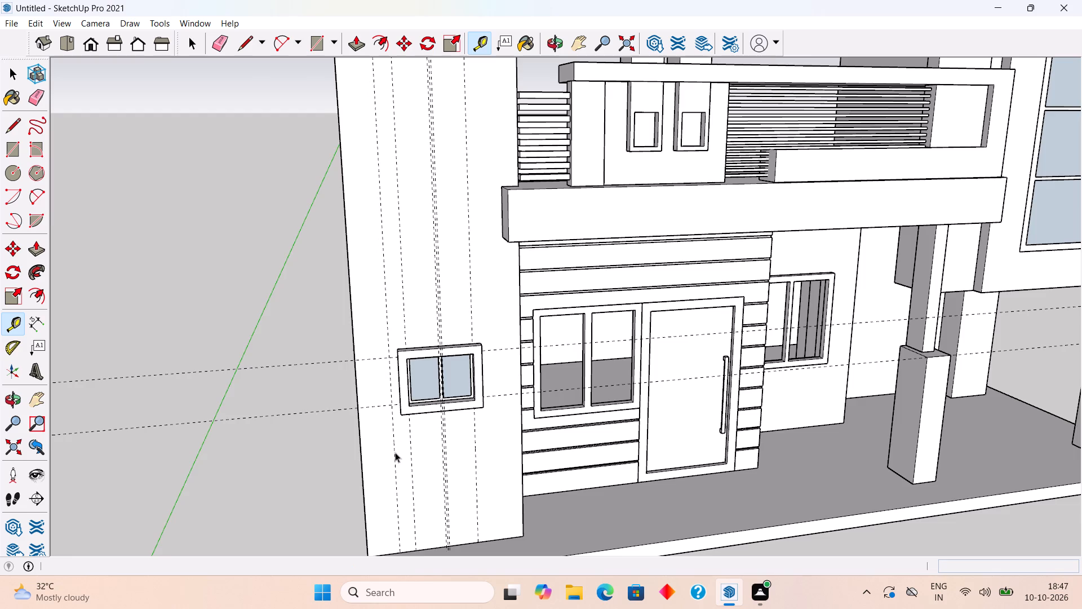
Draw a full-height rectangle on the tall front wall, from its upper outer corner down to the new guide at its base.
scroll(395, 452, down, 8)
scroll(354, 307, up, 5)
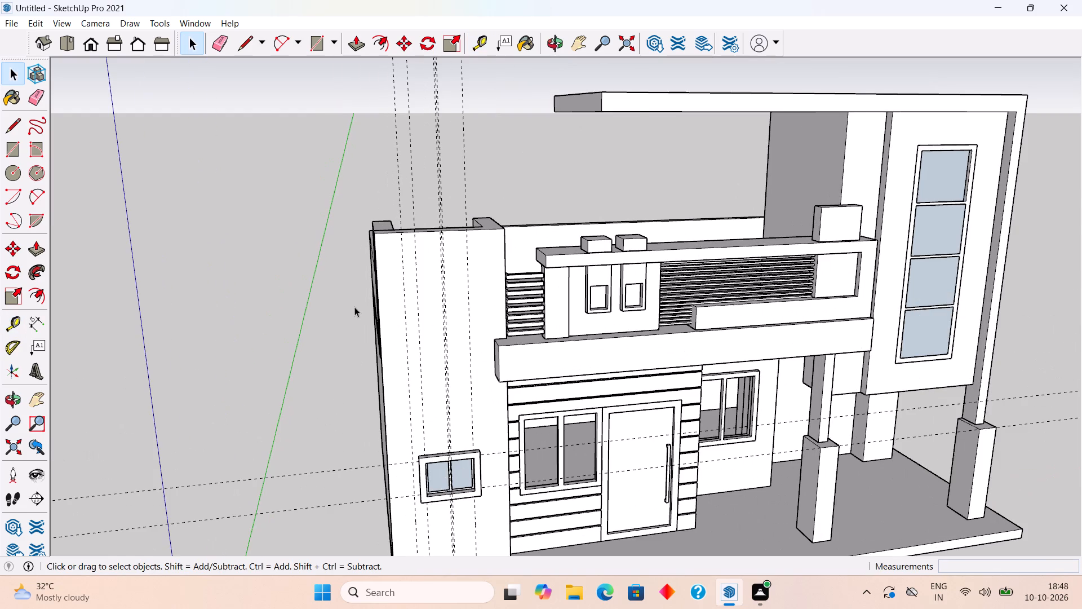
key(r)
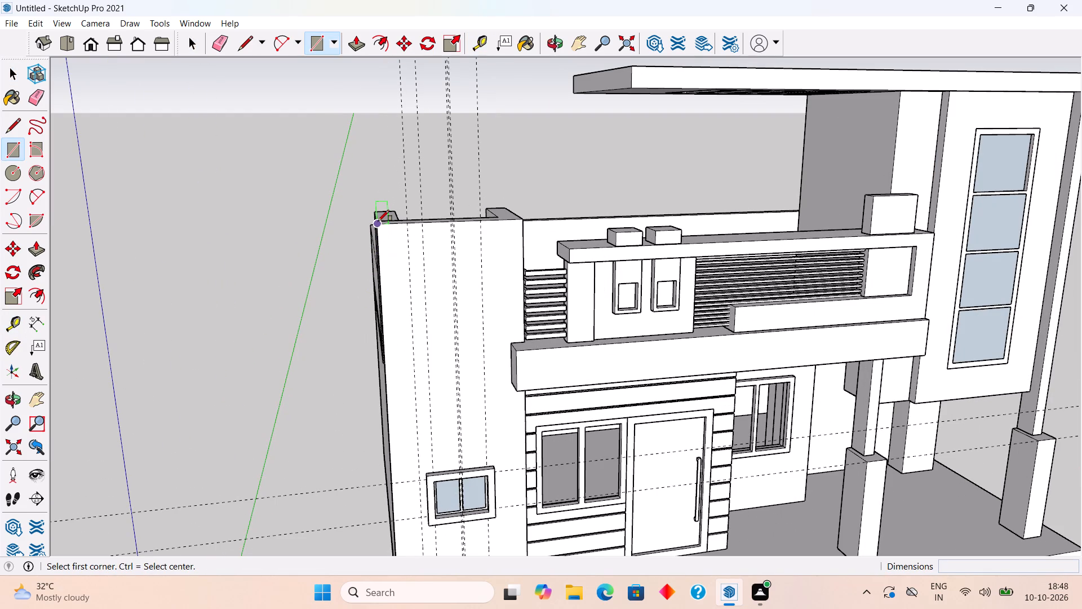
click(378, 221)
scroll(420, 288, down, 7)
scroll(447, 482, up, 2)
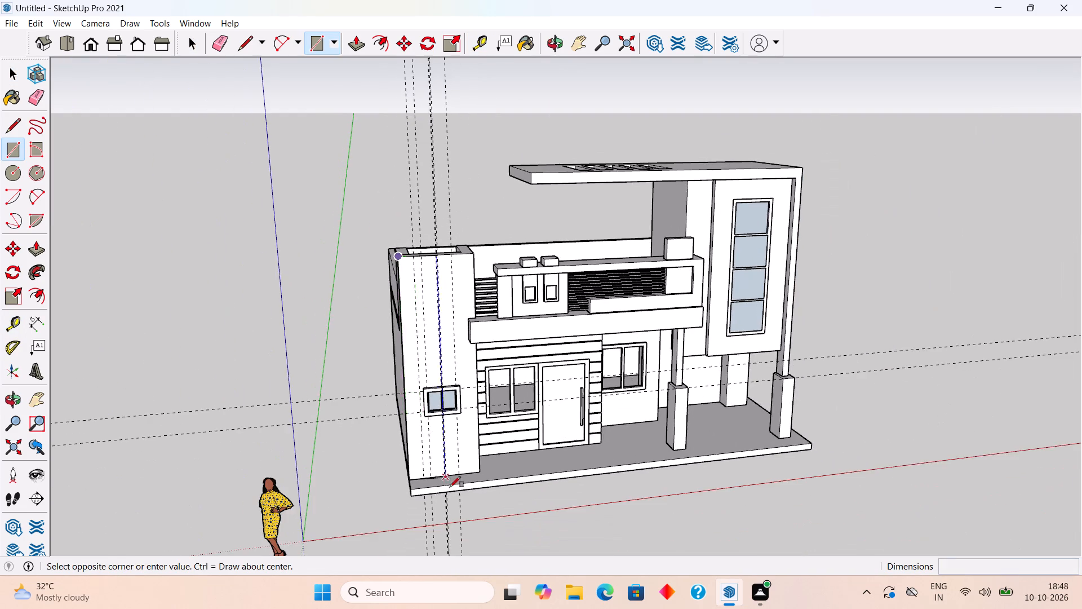
scroll(450, 487, up, 3)
scroll(401, 493, up, 13)
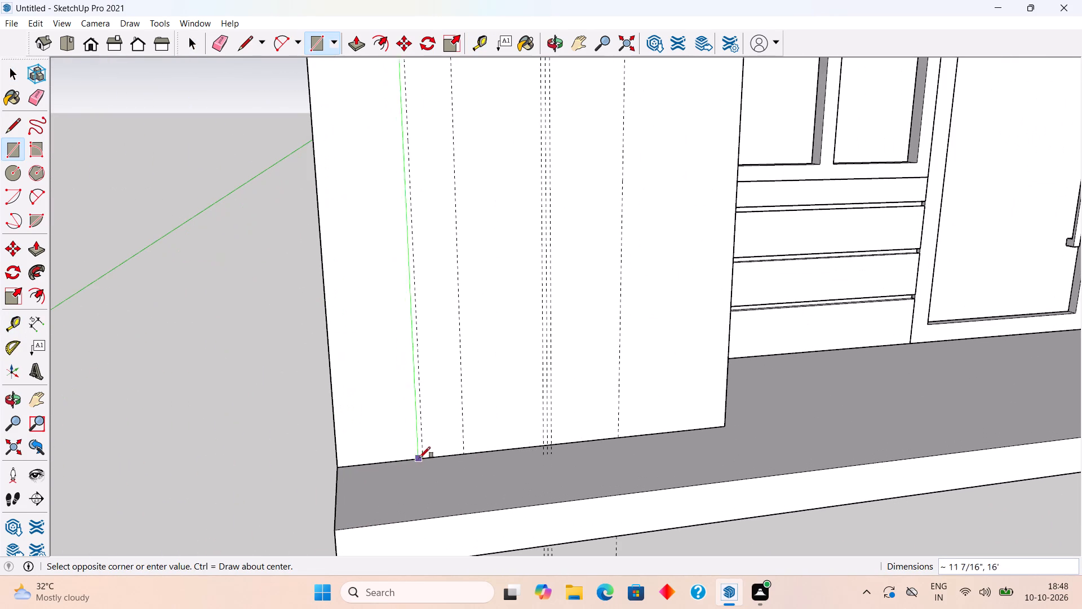
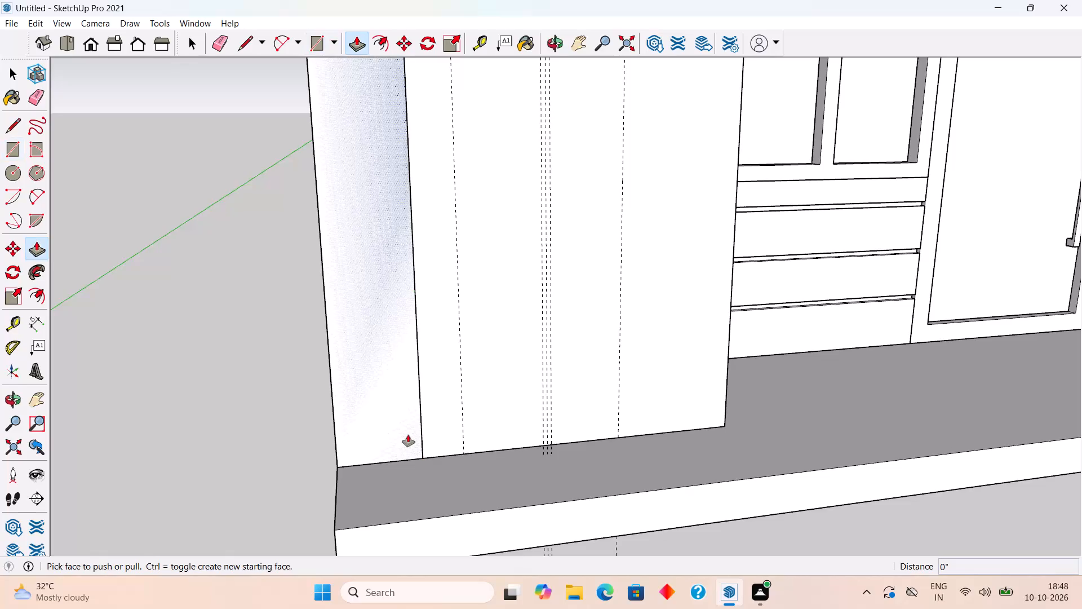
Extrude the full-height rectangle on the tall front wall outward by 6".
click(408, 435)
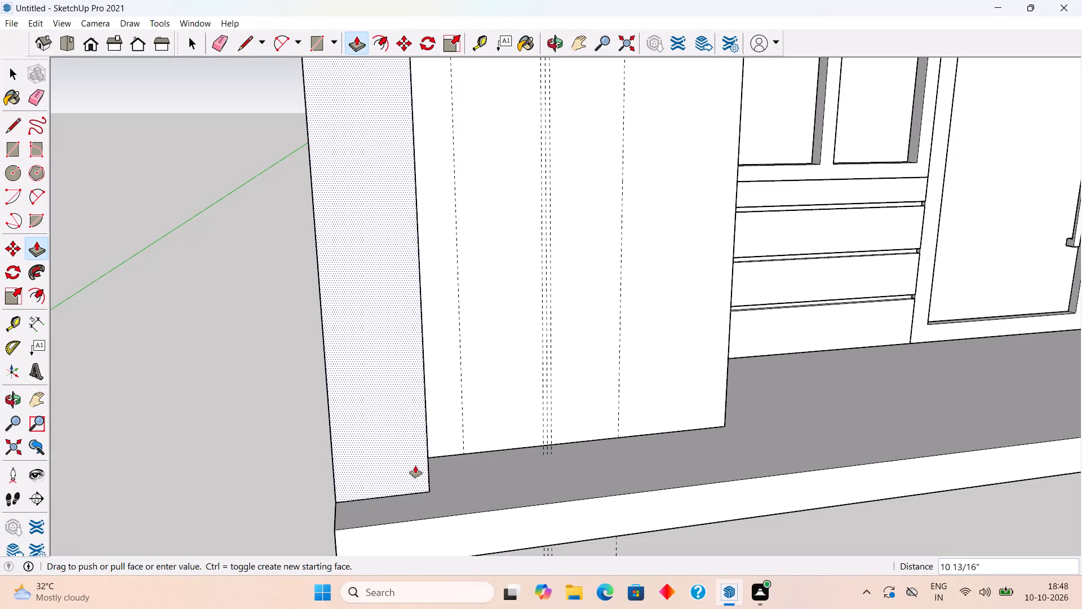
text(6")
key(Return)
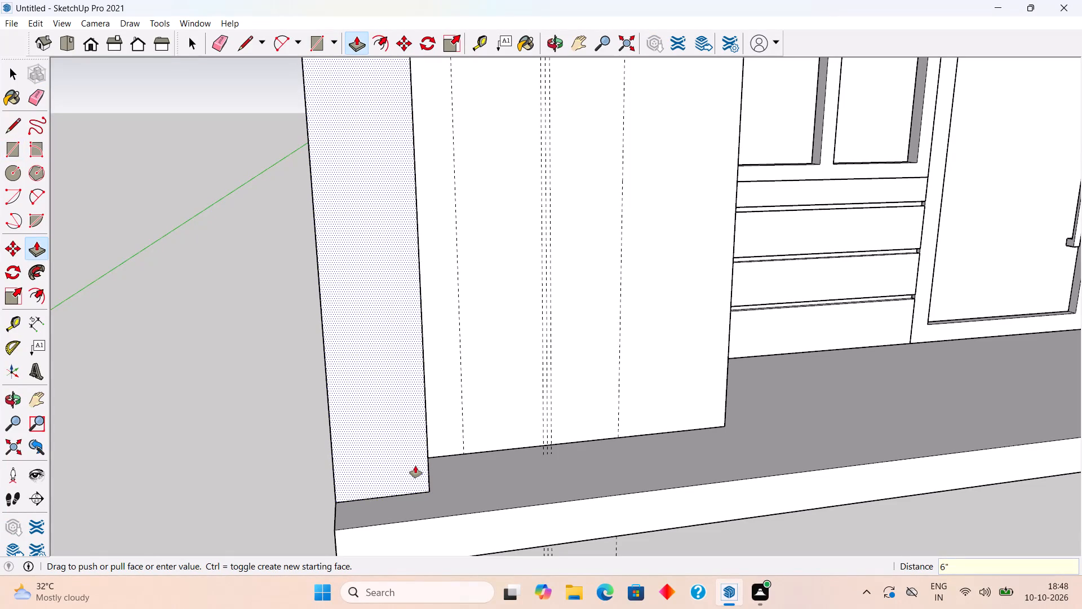
key(space)
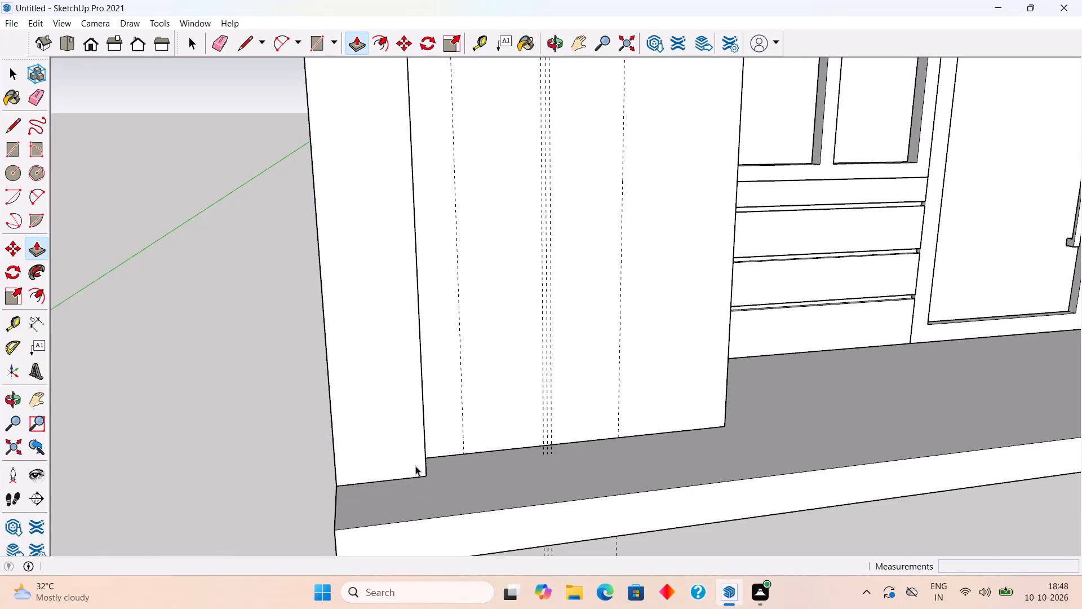
Group the whole extruded vertical strip on the tall front wall.
scroll(415, 466, down, 3)
middle_drag(445, 471, 219, 489)
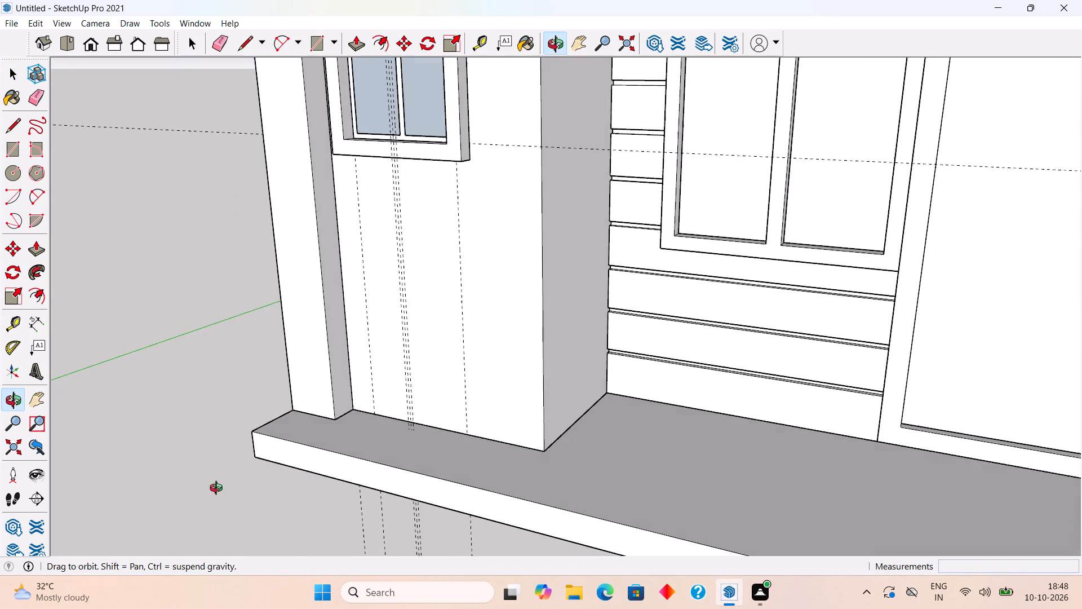
middle_drag(219, 489, 281, 519)
scroll(281, 519, down, 2)
triple_click(333, 412)
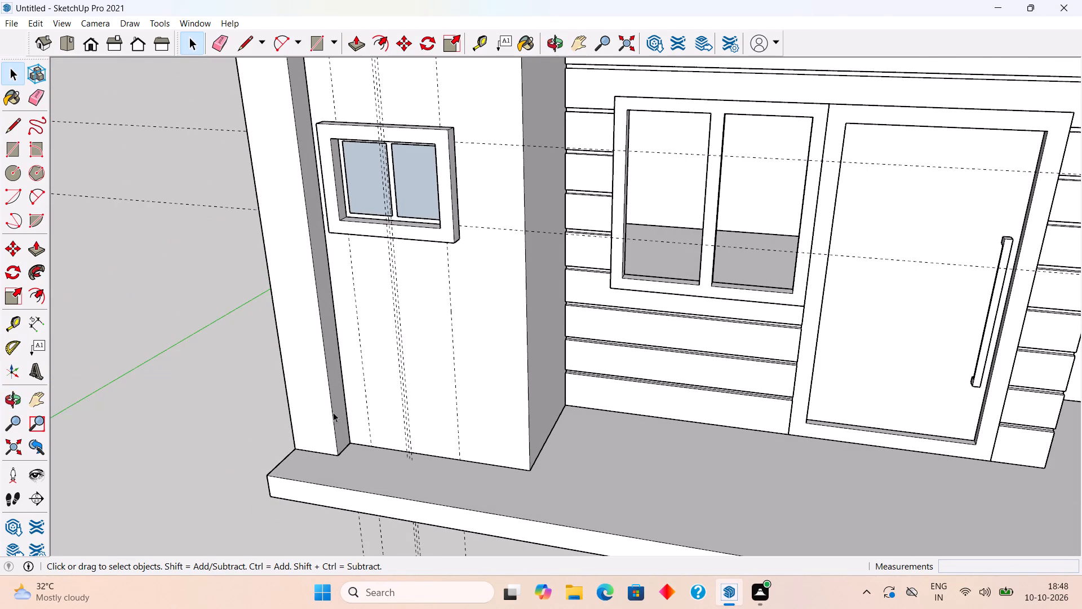
right_click(333, 412)
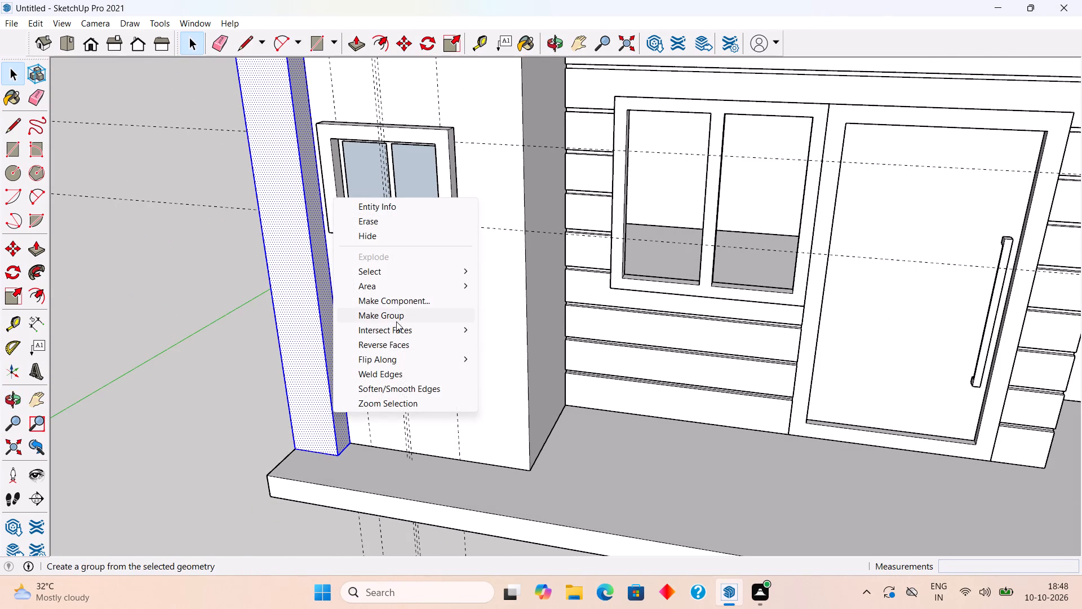
click(396, 321)
Inside the strip's group, extend its top face upward by 6" above the wall.
scroll(393, 332, down, 14)
middle_drag(375, 225, 458, 411)
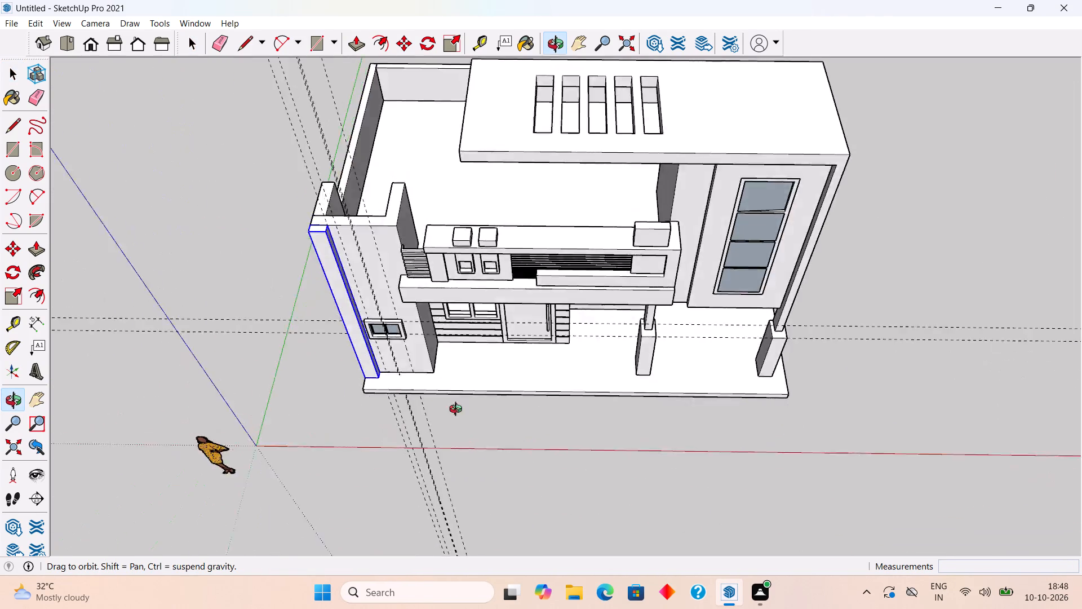
middle_drag(458, 411, 480, 469)
scroll(480, 469, up, 1)
scroll(322, 325, up, 4)
scroll(298, 254, up, 4)
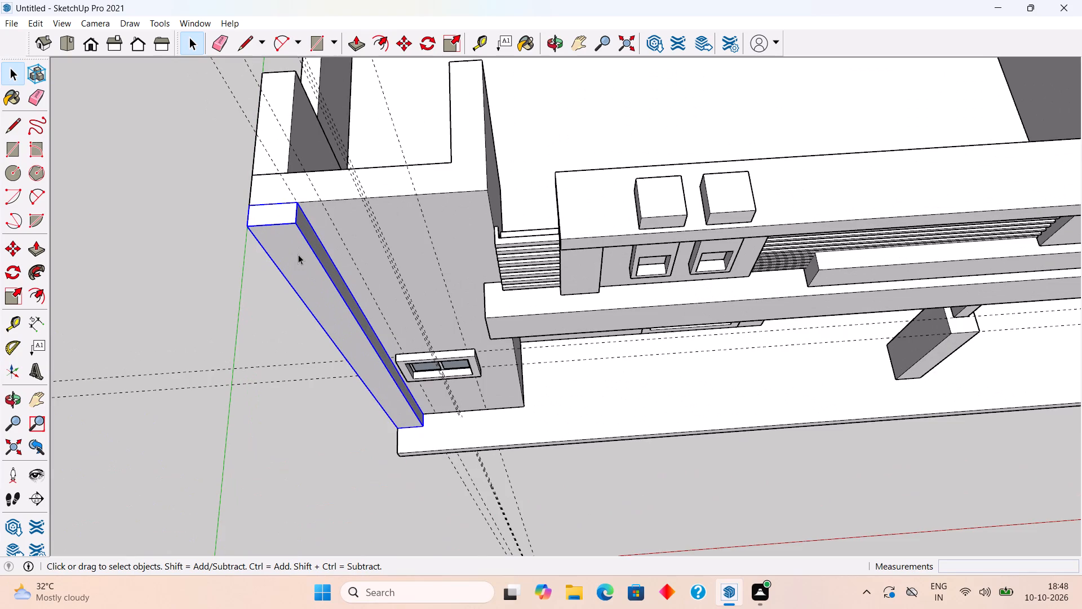
middle_drag(299, 254, 332, 347)
scroll(325, 348, up, 5)
triple_click(236, 353)
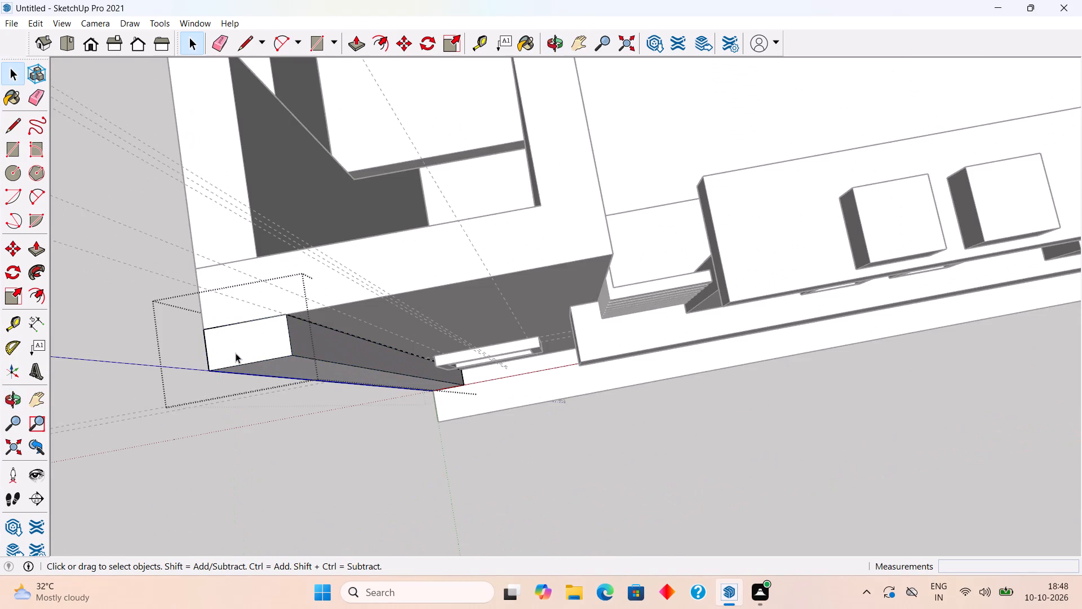
key(p)
click(236, 353)
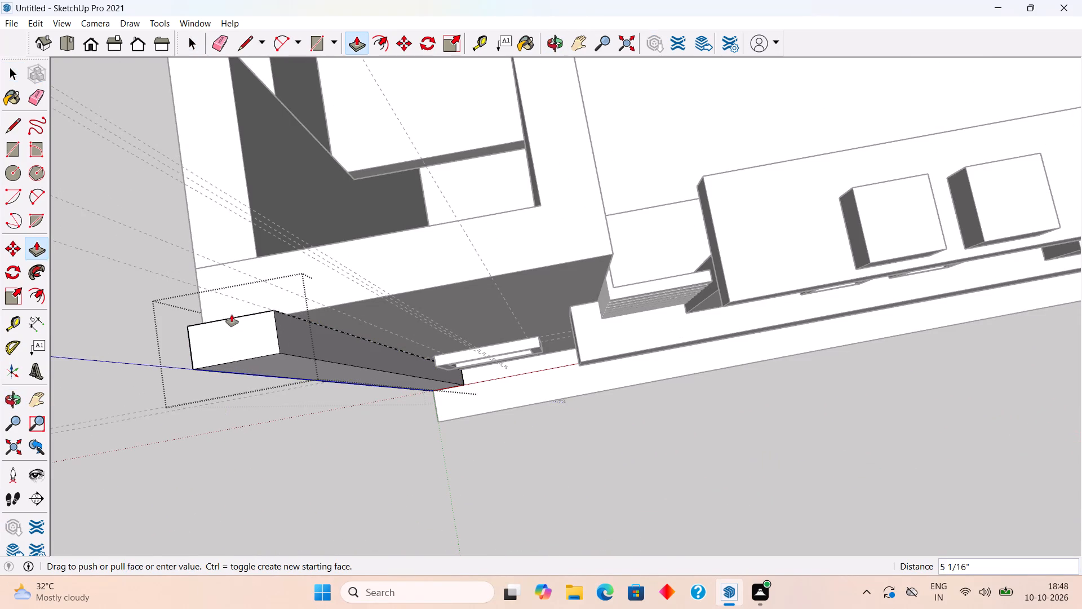
text(6")
key(Return)
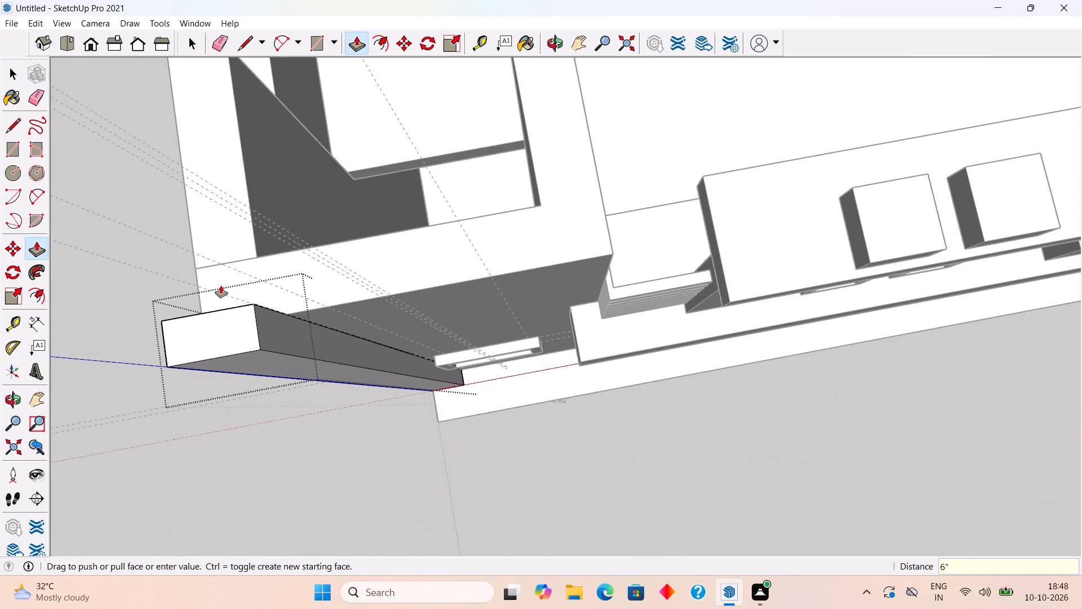
key(space)
click(109, 214)
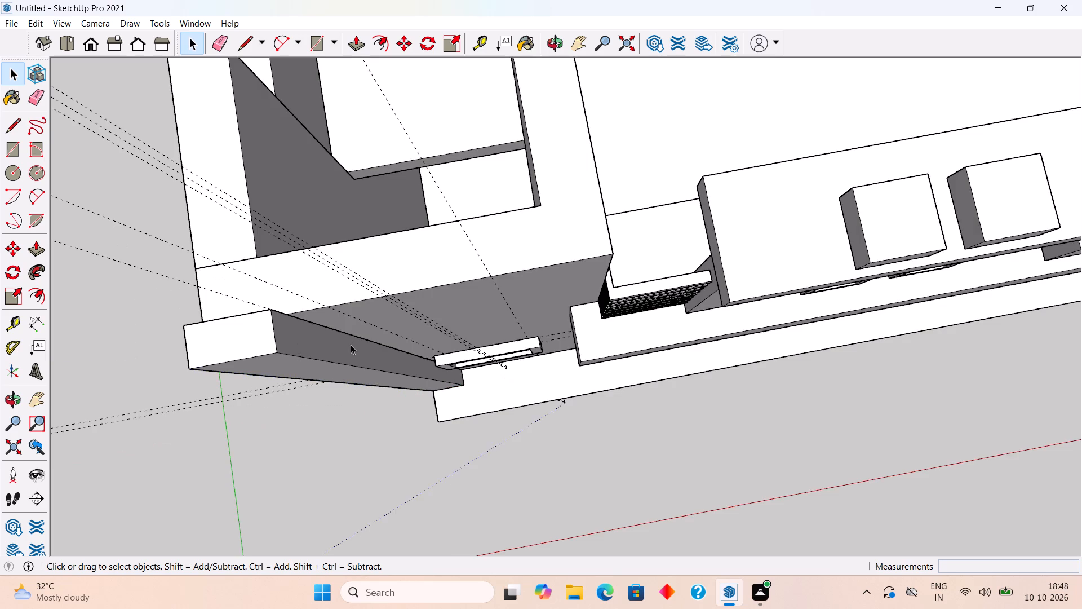
Inside the strip's group, draw a 6" line across its inner side face, level with the top of the front wall.
middle_drag(351, 345, 161, 279)
scroll(161, 279, down, 9)
middle_drag(278, 337, 327, 265)
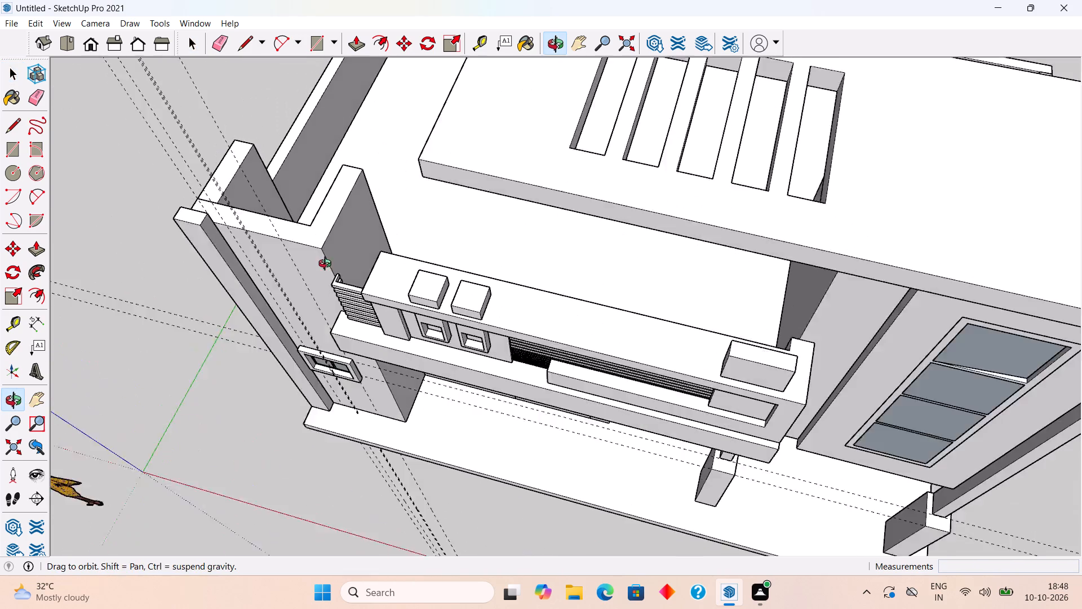
middle_drag(327, 265, 344, 224)
scroll(322, 209, up, 5)
scroll(189, 192, up, 4)
middle_drag(123, 241, 150, 142)
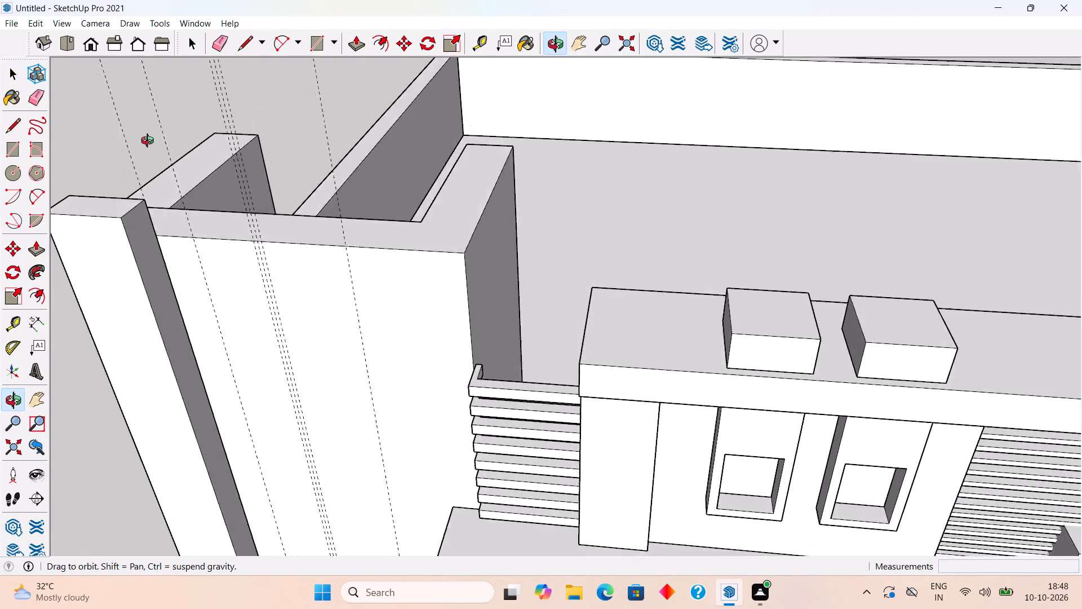
middle_drag(150, 142, 158, 140)
scroll(133, 250, up, 12)
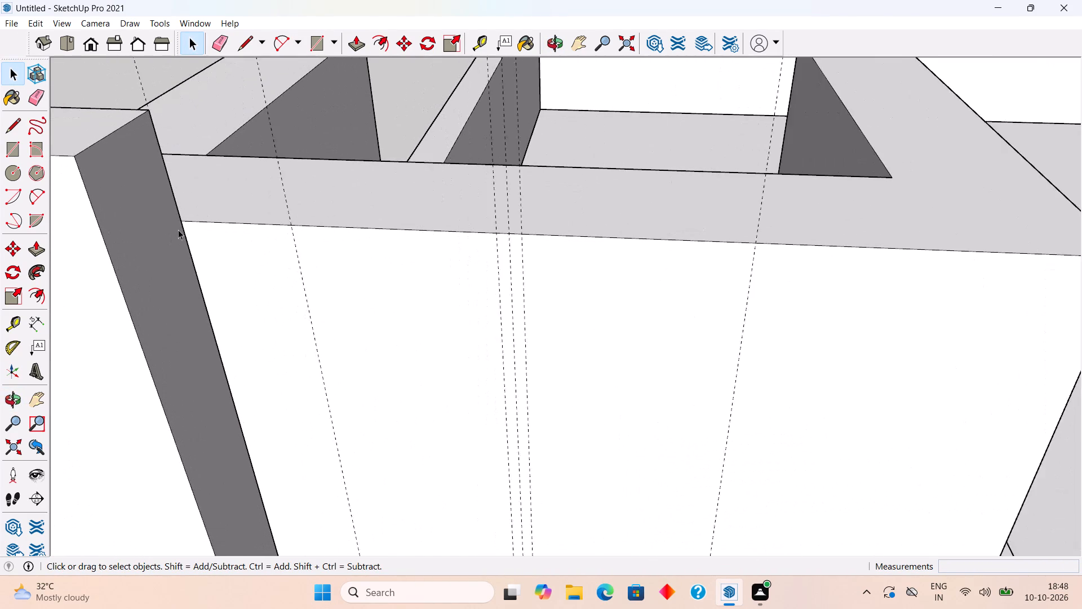
scroll(178, 230, up, 2)
triple_click(136, 222)
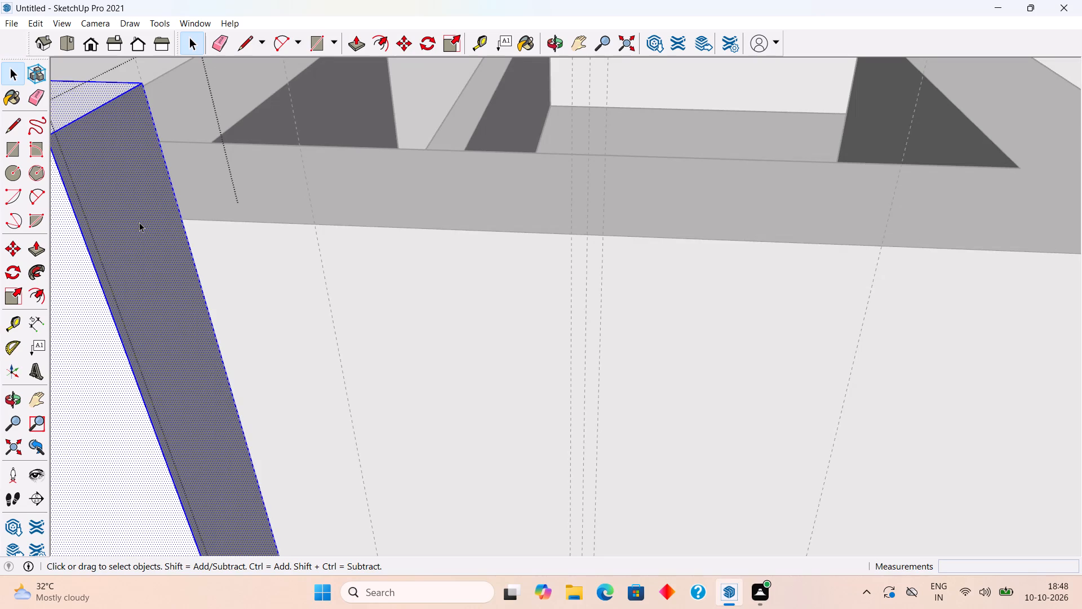
key(l)
click(181, 220)
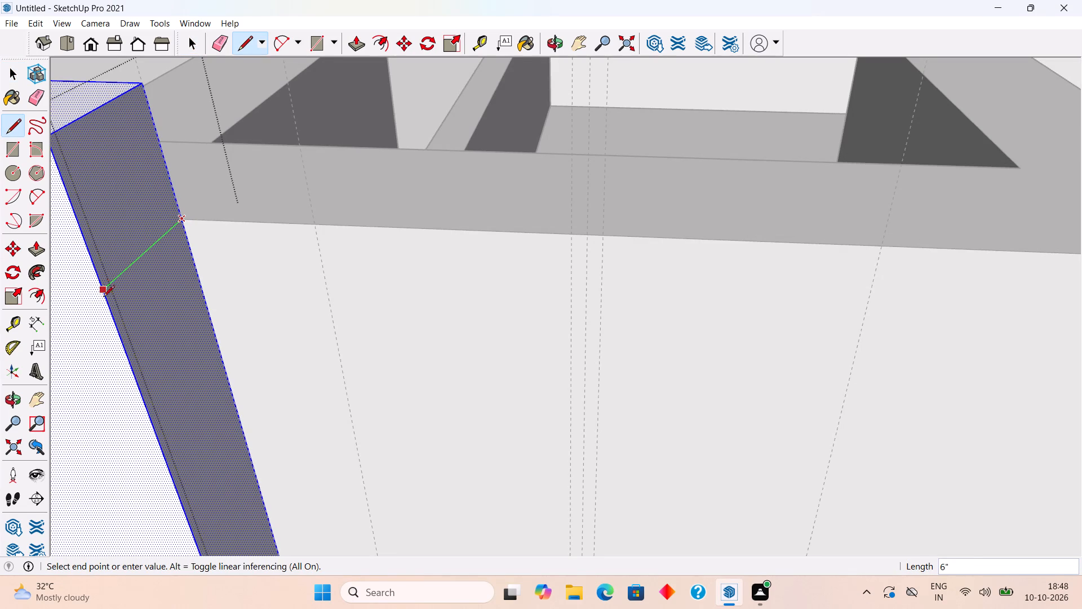
click(103, 287)
key(space)
Pull the strip's side face above the new line 4' across the wall top, ending flush with the wall's far edge.
key(p)
click(103, 263)
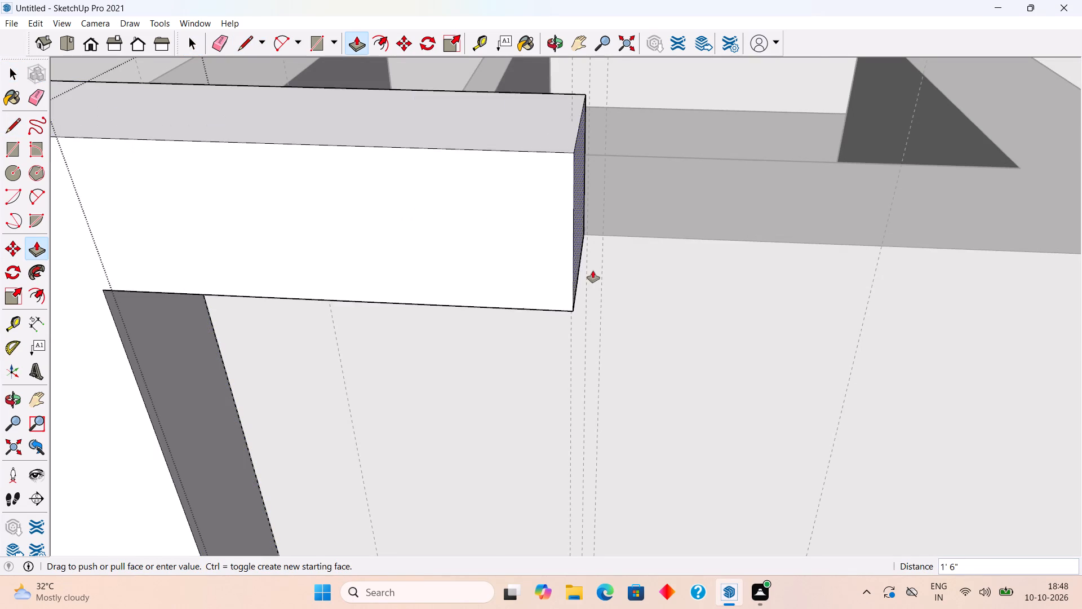
scroll(593, 271, down, 9)
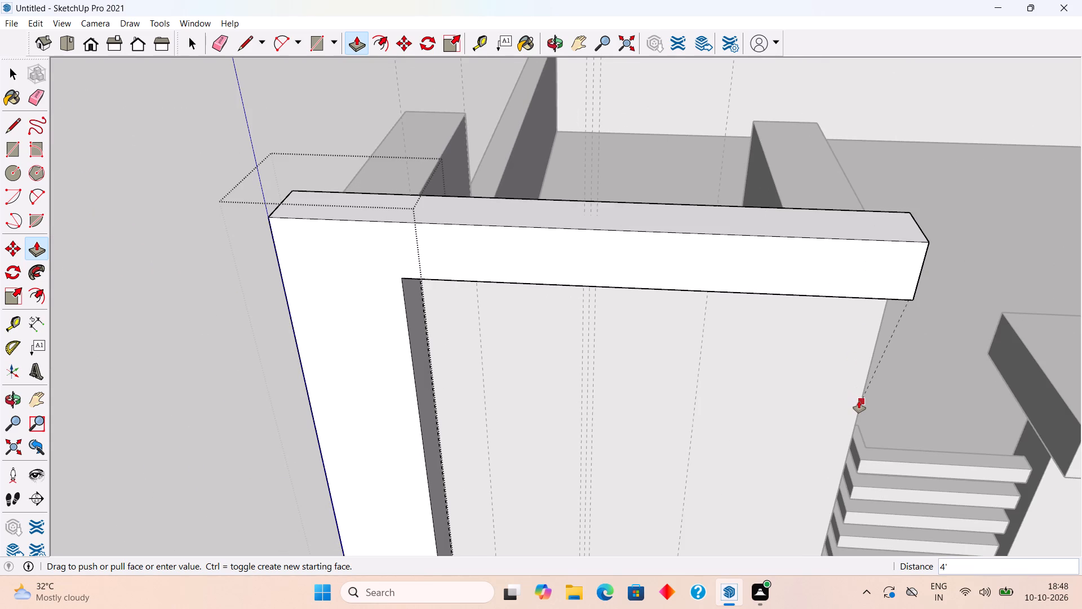
click(859, 401)
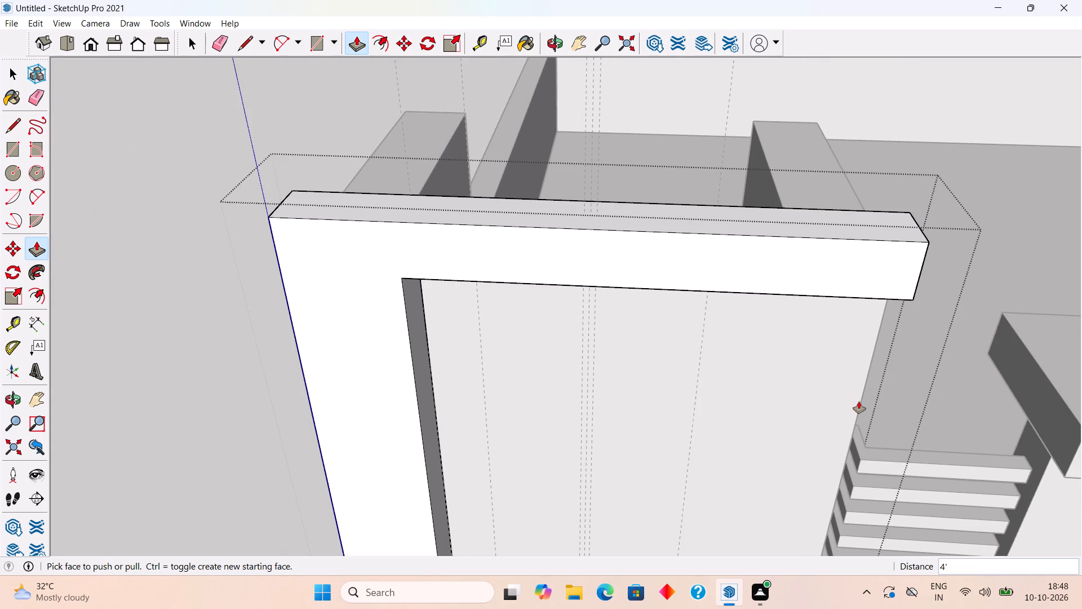
key(space)
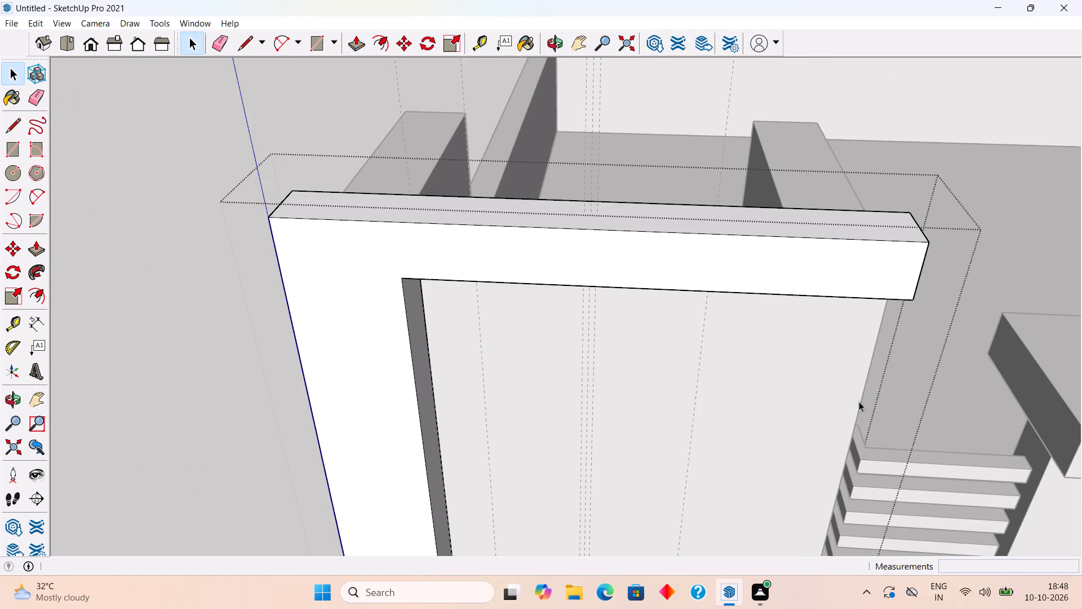
Extend the end face of the horizontal top band by 3" beyond the wall's corner.
middle_drag(839, 411, 551, 361)
triple_click(577, 279)
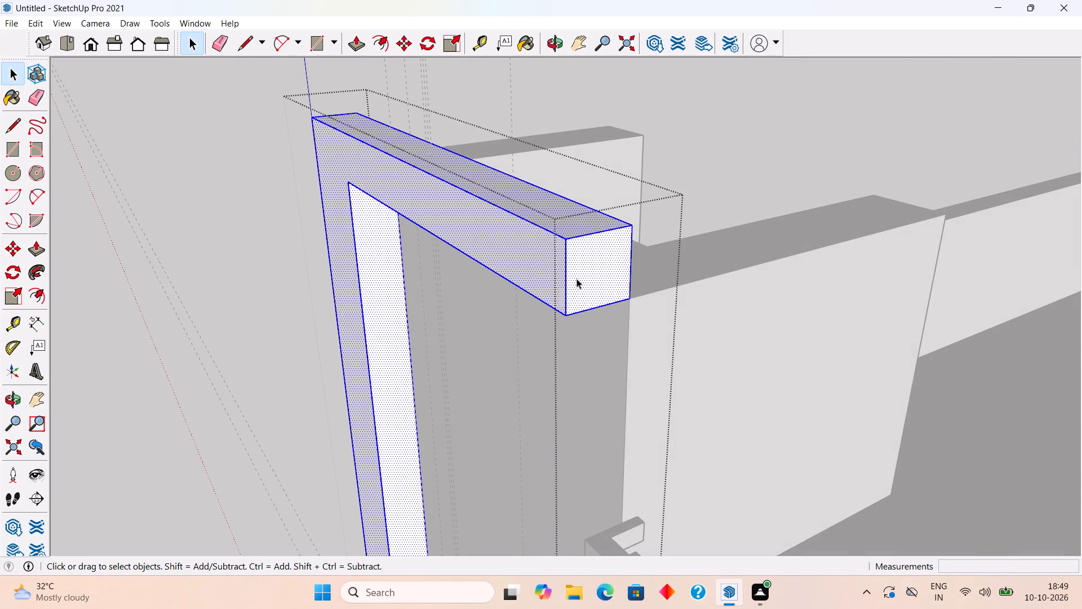
click(577, 279)
key(p)
click(577, 279)
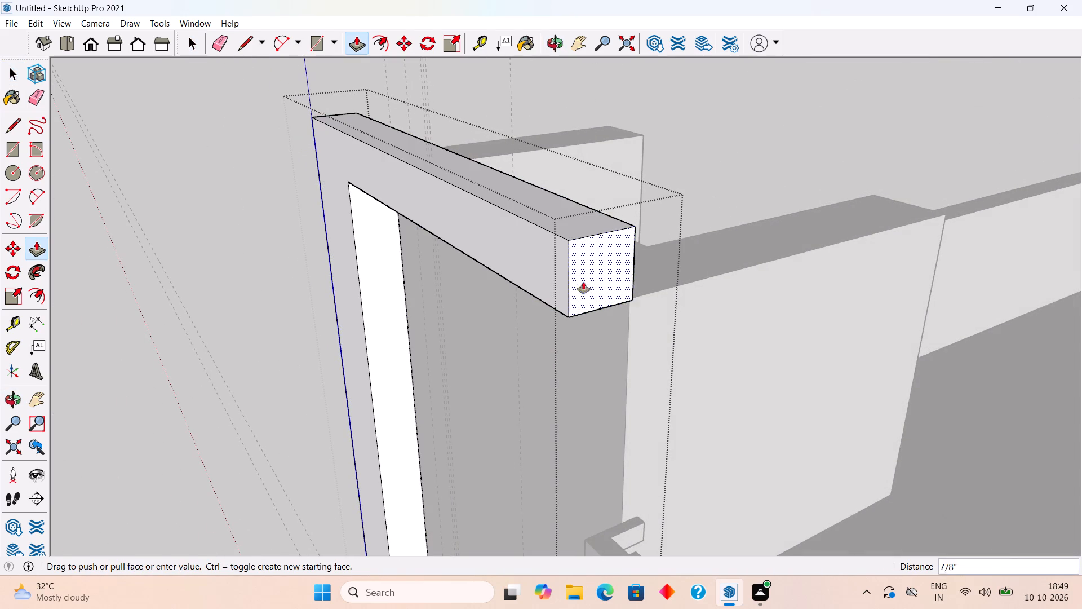
text(3")
key(Return)
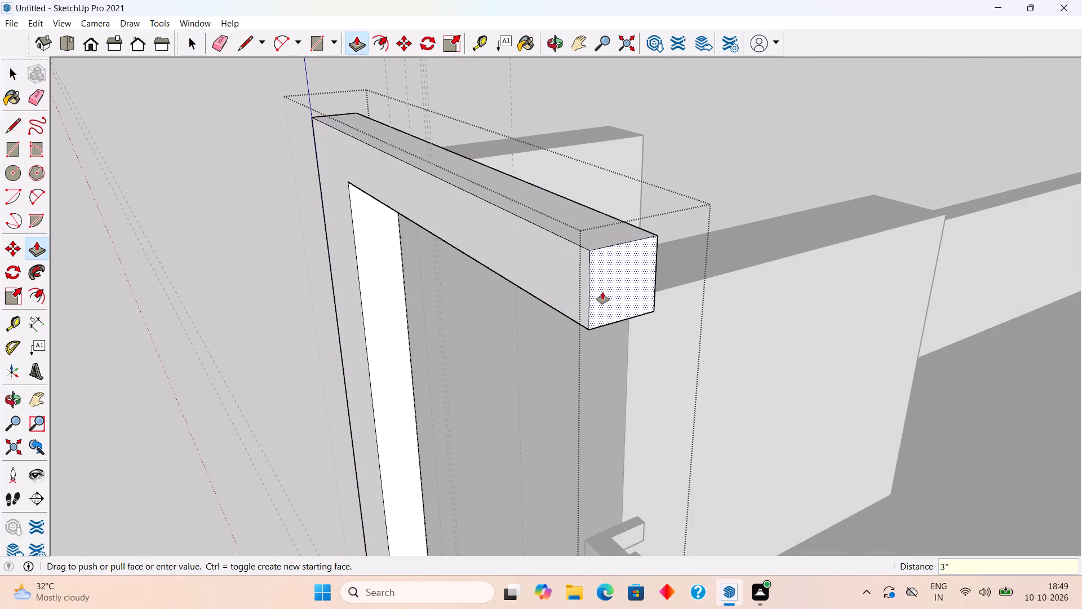
key(space)
click(796, 166)
Inside the group, draw a 6" vertical line on the top band's back face, rising from the wall's corner.
middle_drag(666, 303, 249, 355)
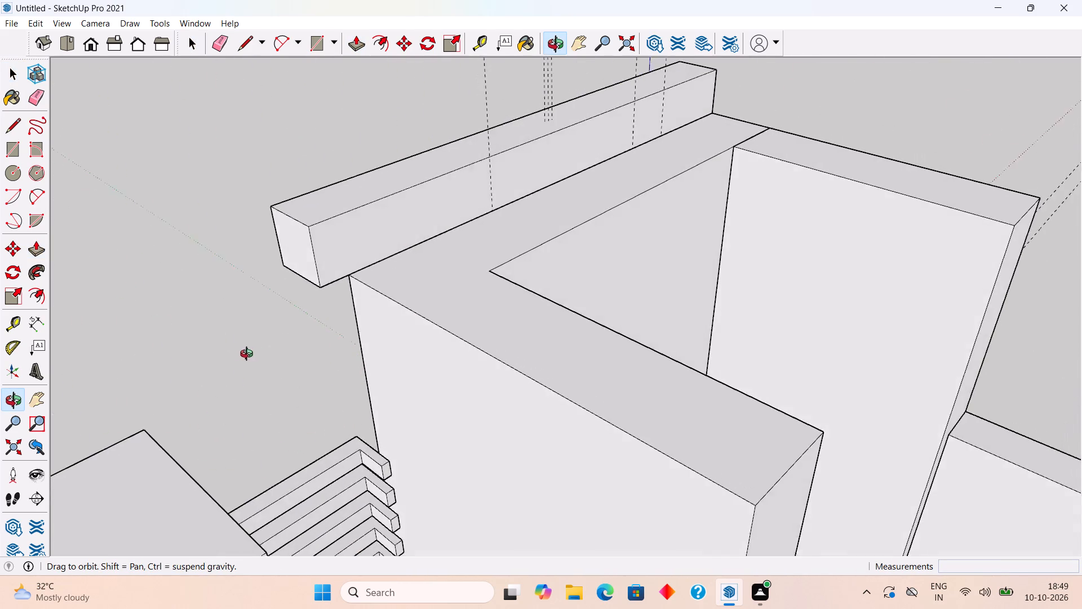
middle_drag(249, 355, 246, 354)
scroll(351, 273, up, 3)
scroll(308, 235, up, 1)
triple_click(308, 235)
scroll(308, 235, up, 3)
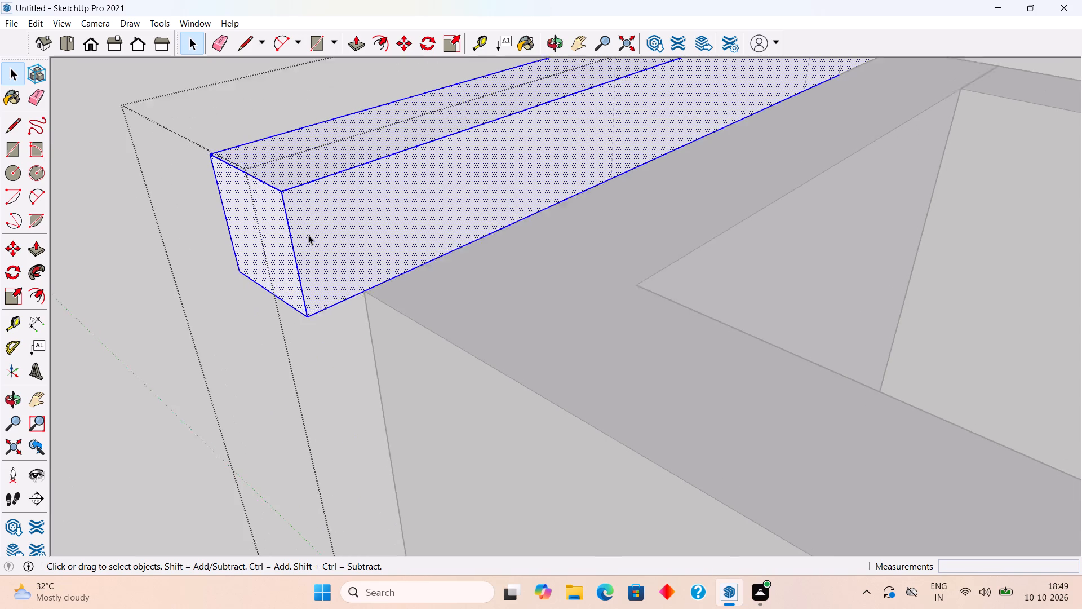
scroll(308, 235, up, 1)
key(l)
click(369, 299)
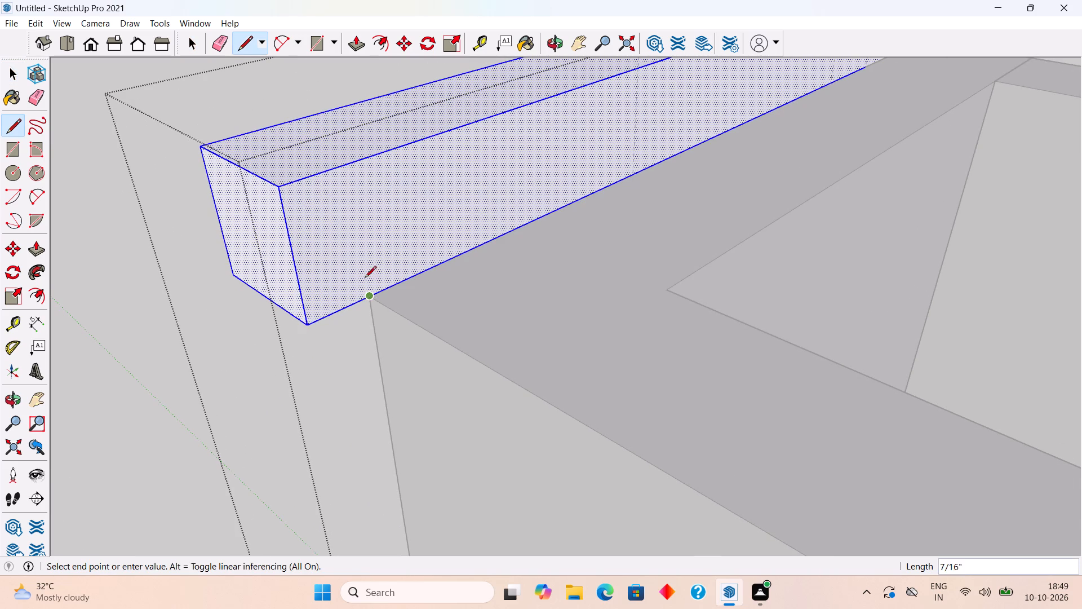
click(344, 167)
key(space)
Pull the small back face at the band's overhanging end 3' 6" along the side wall, reaching the wall's rear end.
key(p)
click(342, 200)
scroll(489, 324, down, 4)
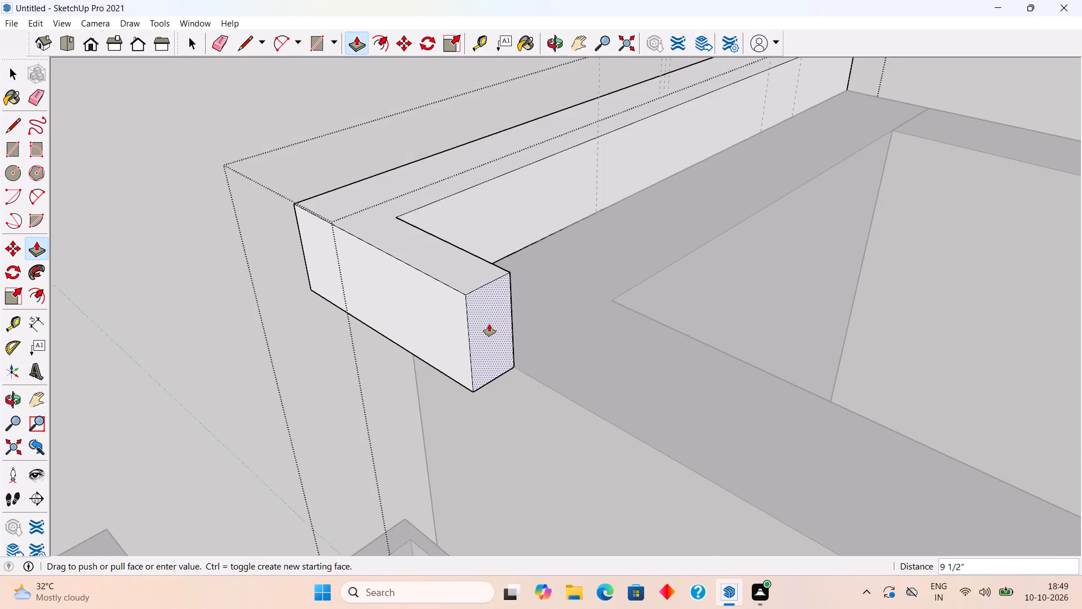
scroll(489, 324, down, 9)
click(743, 517)
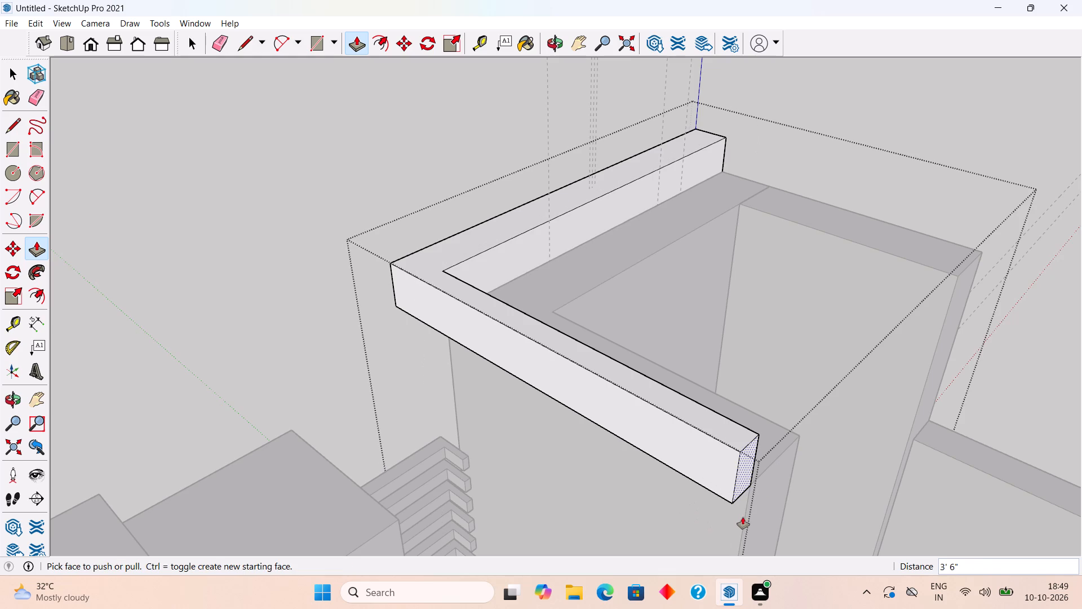
key(space)
click(77, 230)
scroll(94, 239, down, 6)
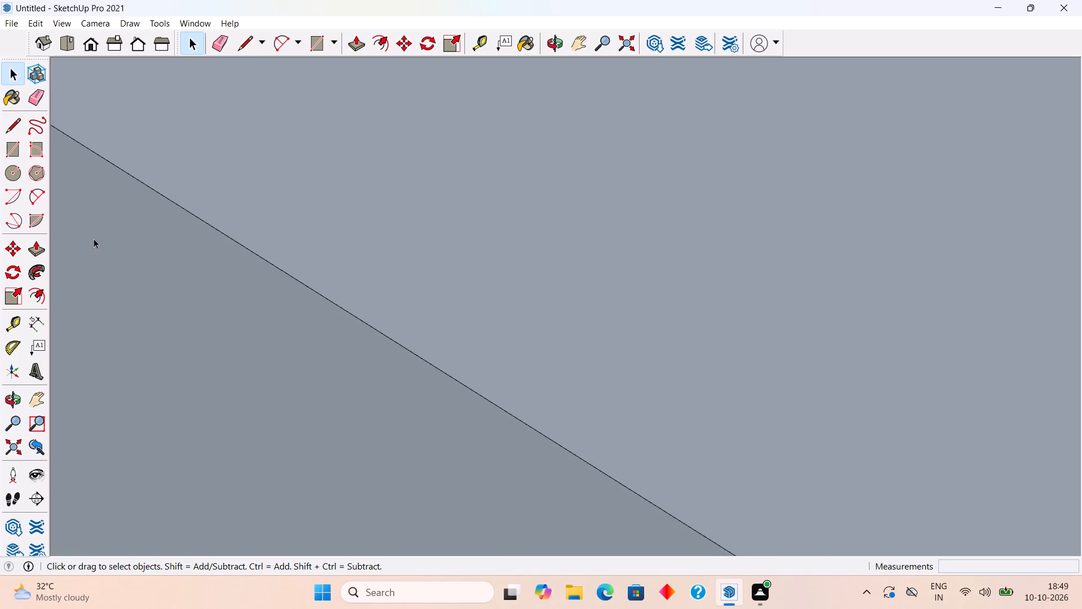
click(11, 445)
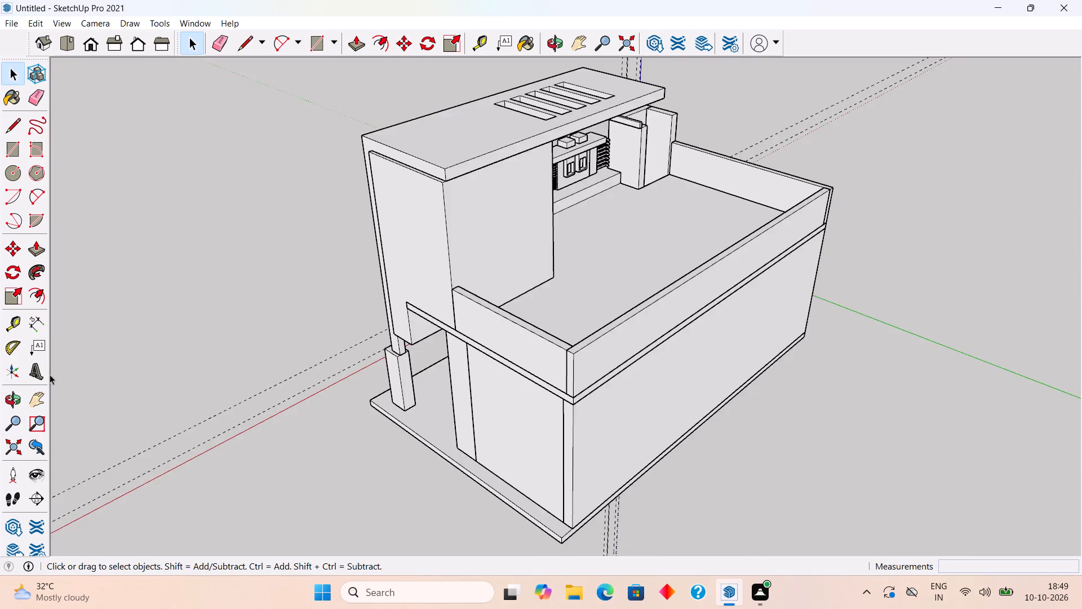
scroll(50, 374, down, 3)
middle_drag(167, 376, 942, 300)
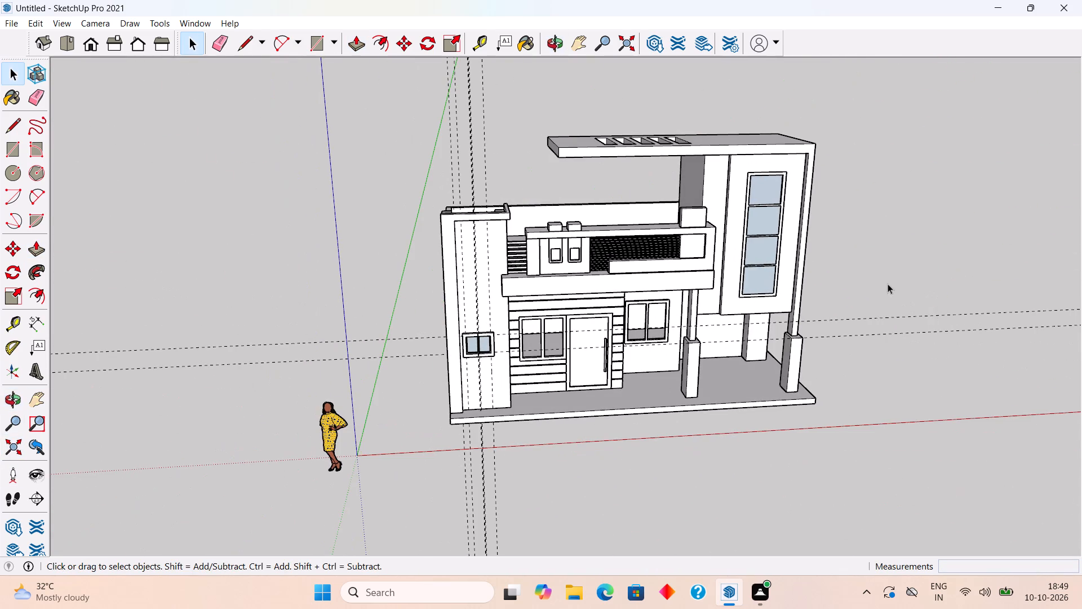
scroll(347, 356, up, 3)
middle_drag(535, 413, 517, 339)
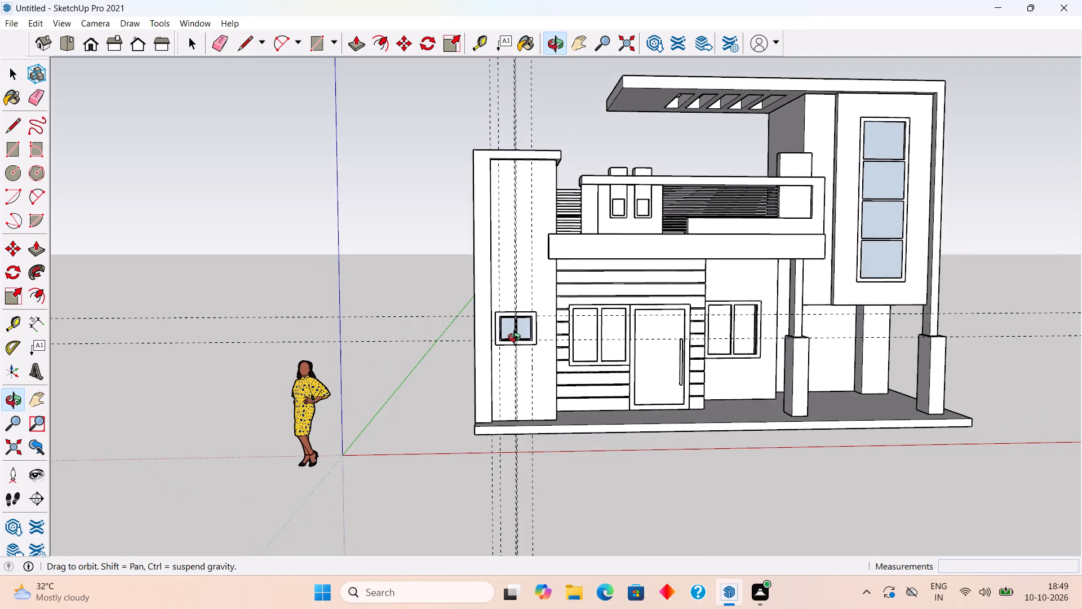
Inside the group, pull the shared front face of the tall wall's vertical strip and top band forward 6".
middle_drag(517, 339, 516, 342)
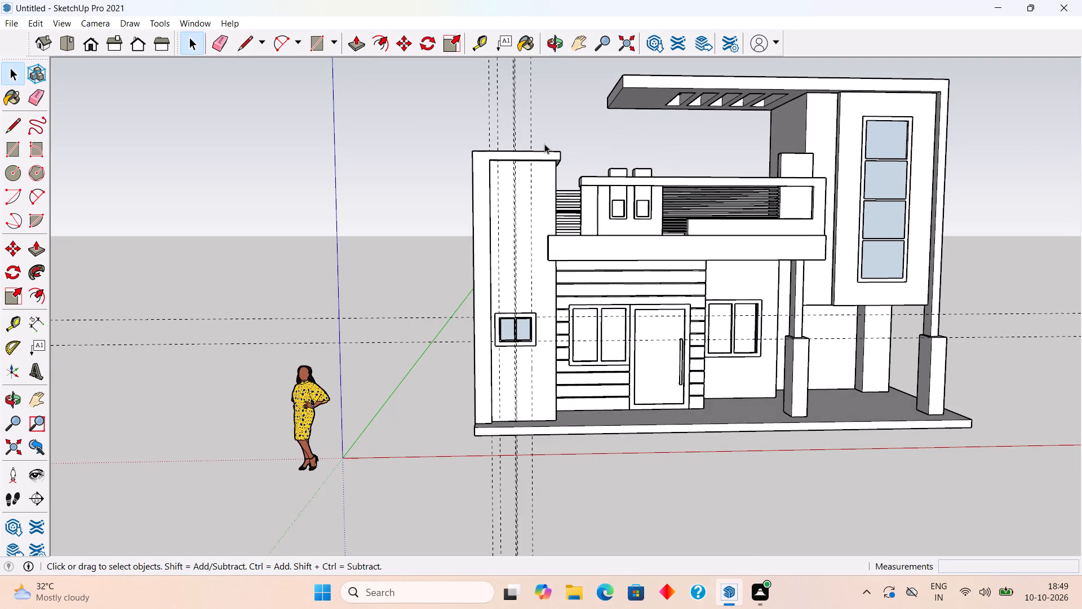
middle_drag(544, 144, 520, 266)
scroll(520, 266, up, 1)
scroll(494, 192, up, 2)
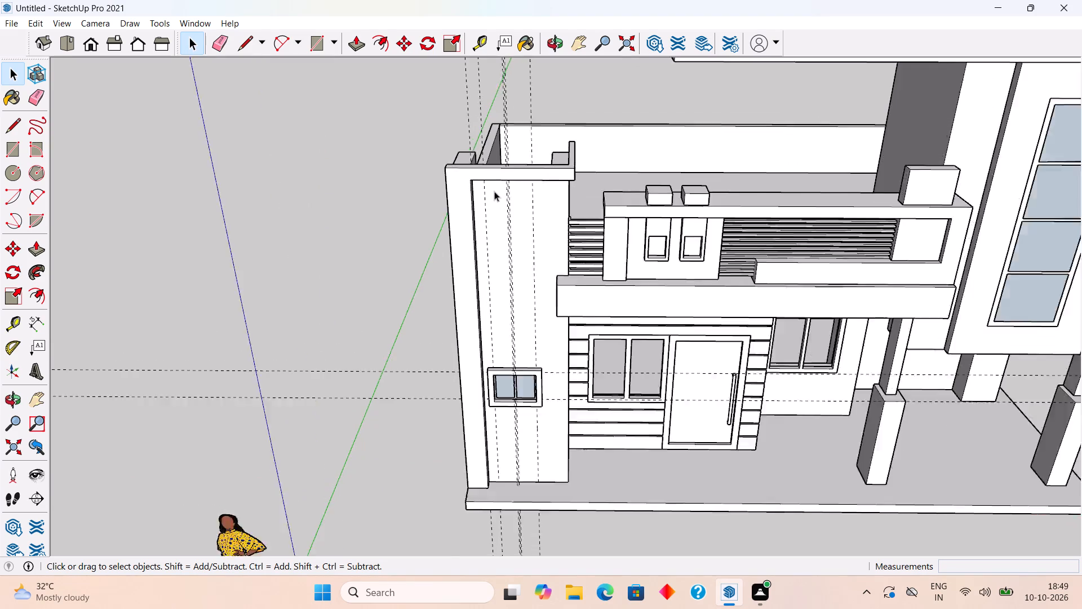
scroll(494, 191, up, 8)
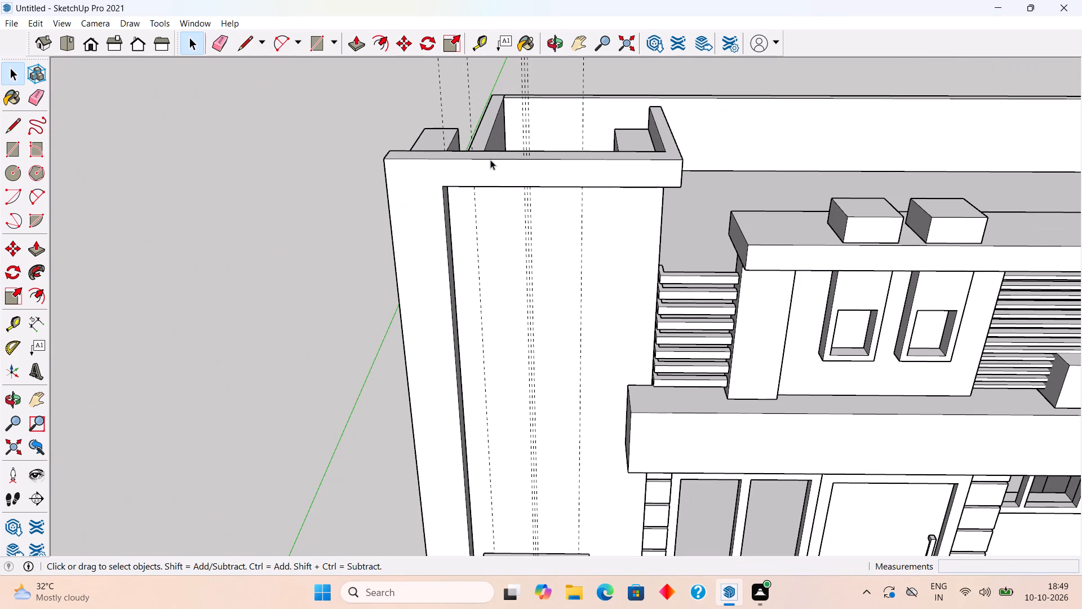
middle_drag(493, 179, 525, 381)
scroll(615, 307, up, 5)
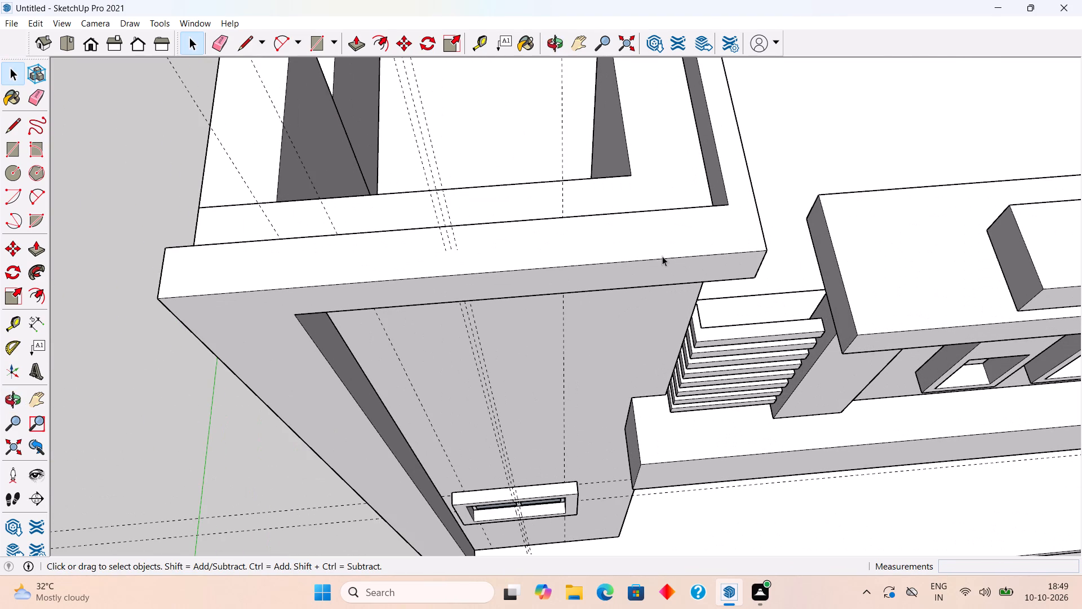
triple_click(663, 255)
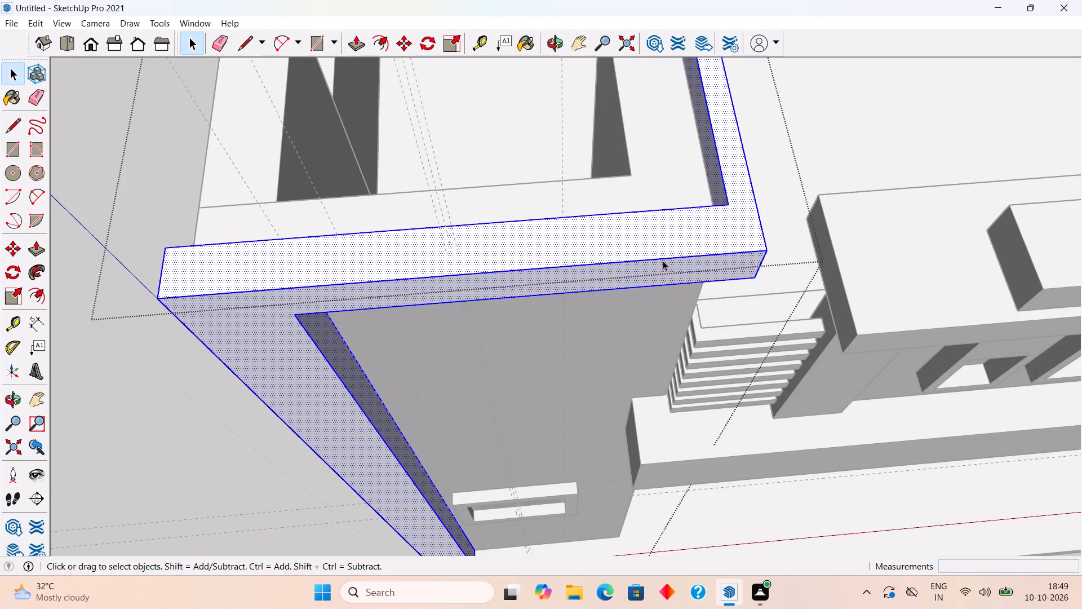
key(p)
click(661, 261)
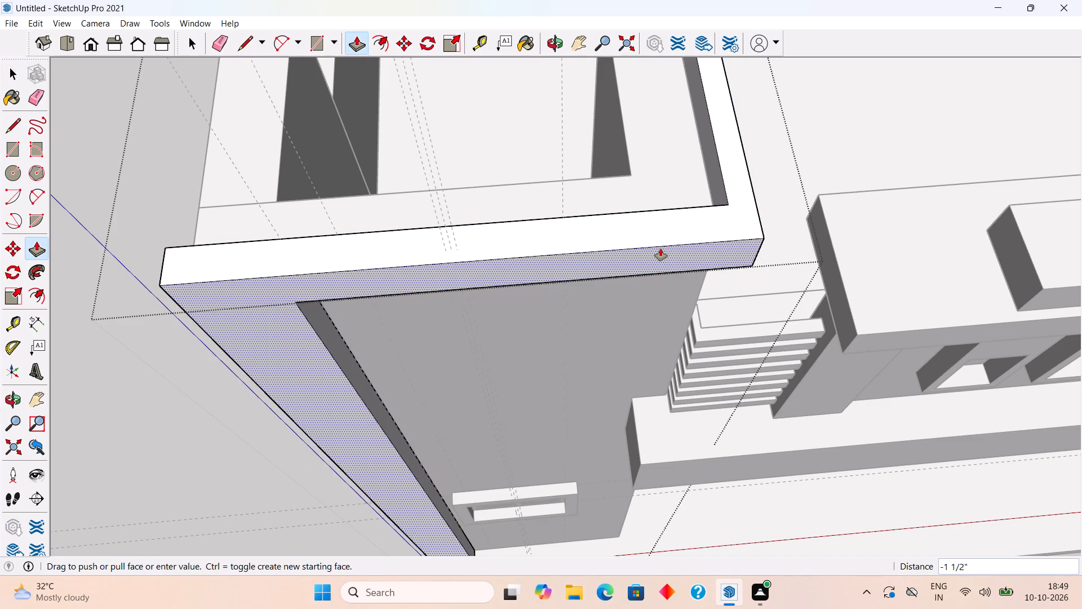
key(space)
text(p)
click(660, 249)
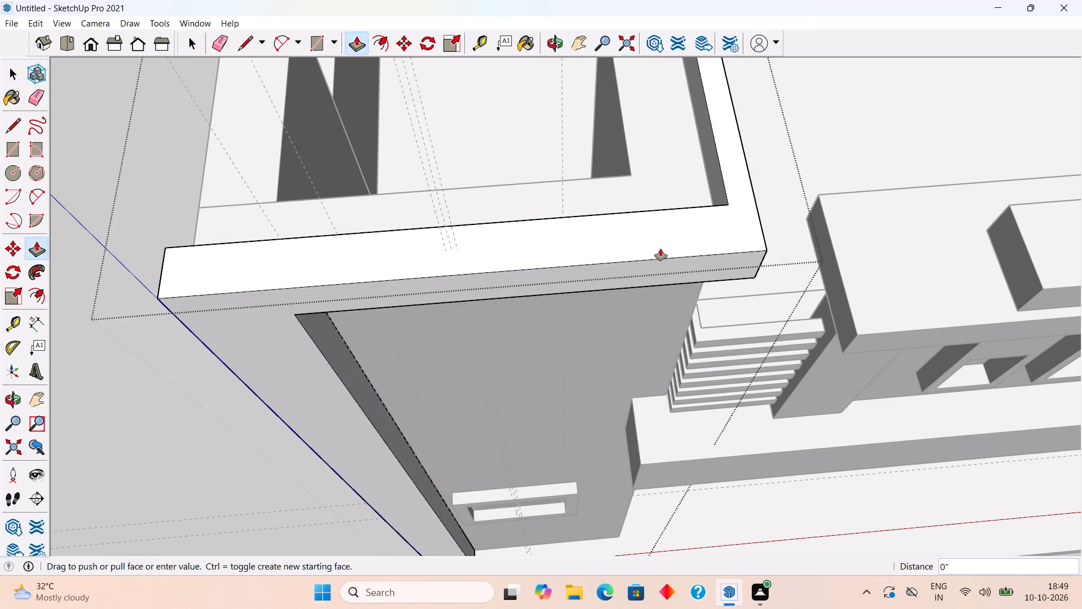
text(6")
key(Return)
key(space)
click(139, 187)
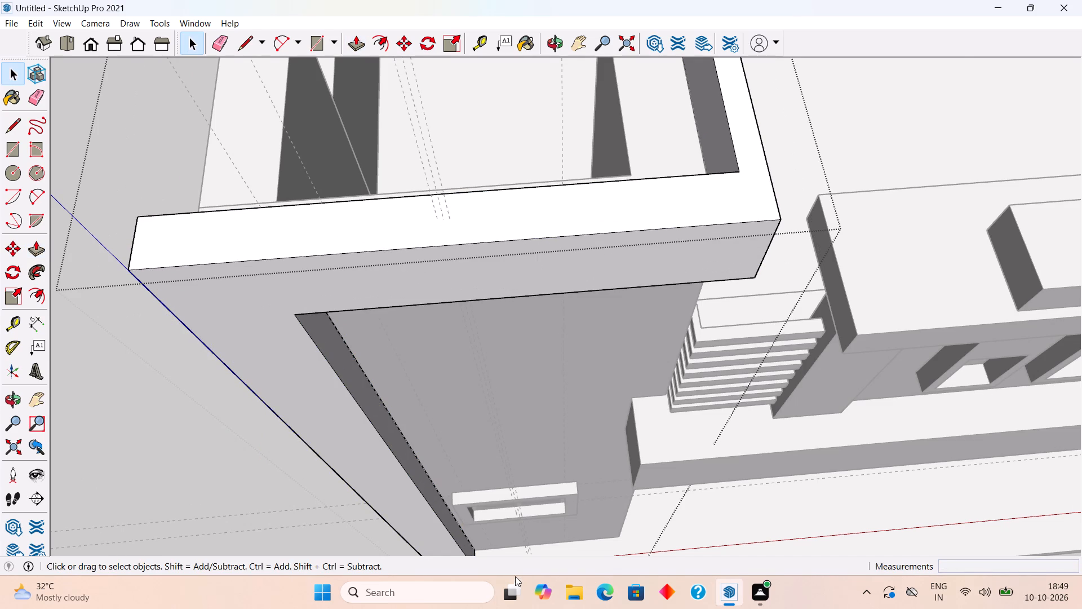
scroll(510, 544, down, 7)
click(321, 408)
Examine the whole house facade from several angles, including the tall front wall's thickened strip and top band.
middle_drag(580, 513, 573, 465)
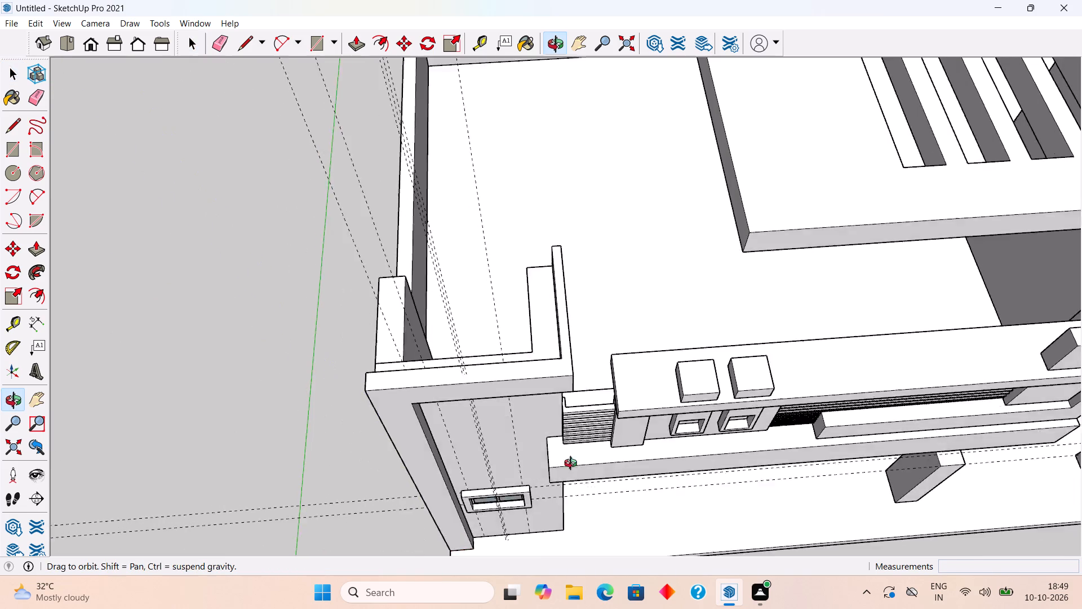
middle_drag(573, 465, 526, 351)
scroll(525, 351, down, 3)
middle_drag(550, 465, 538, 111)
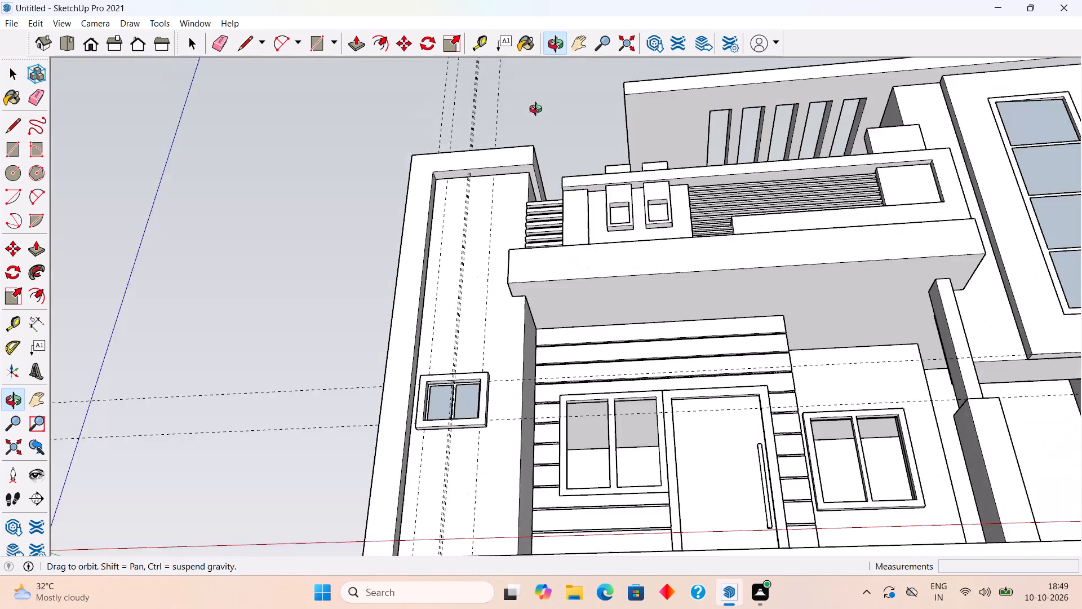
middle_drag(538, 111, 605, 170)
scroll(605, 170, down, 3)
middle_drag(640, 367, 636, 378)
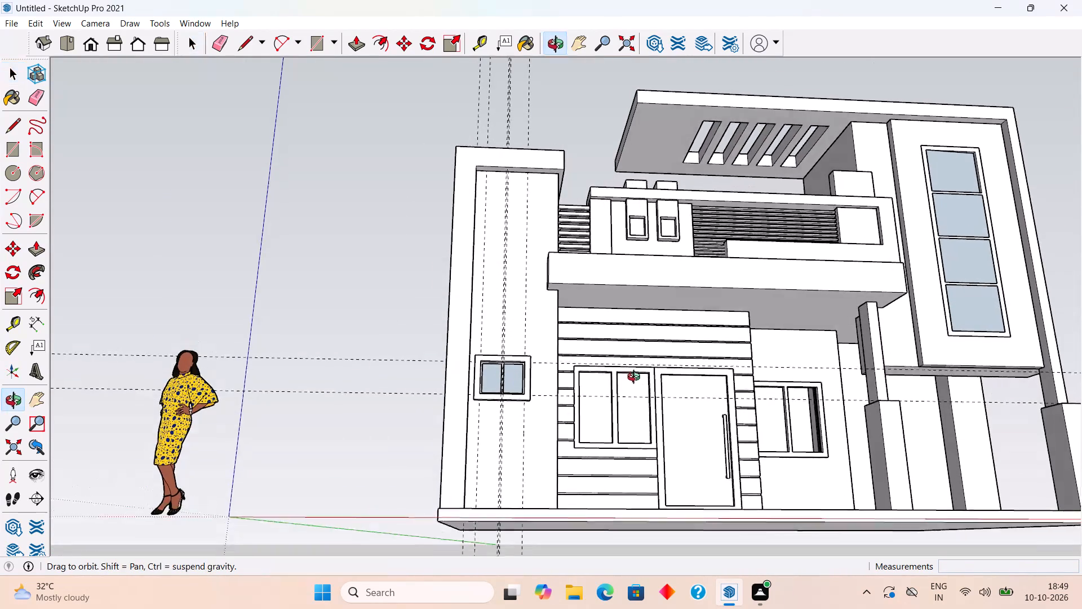
middle_drag(636, 378, 548, 415)
scroll(548, 415, down, 2)
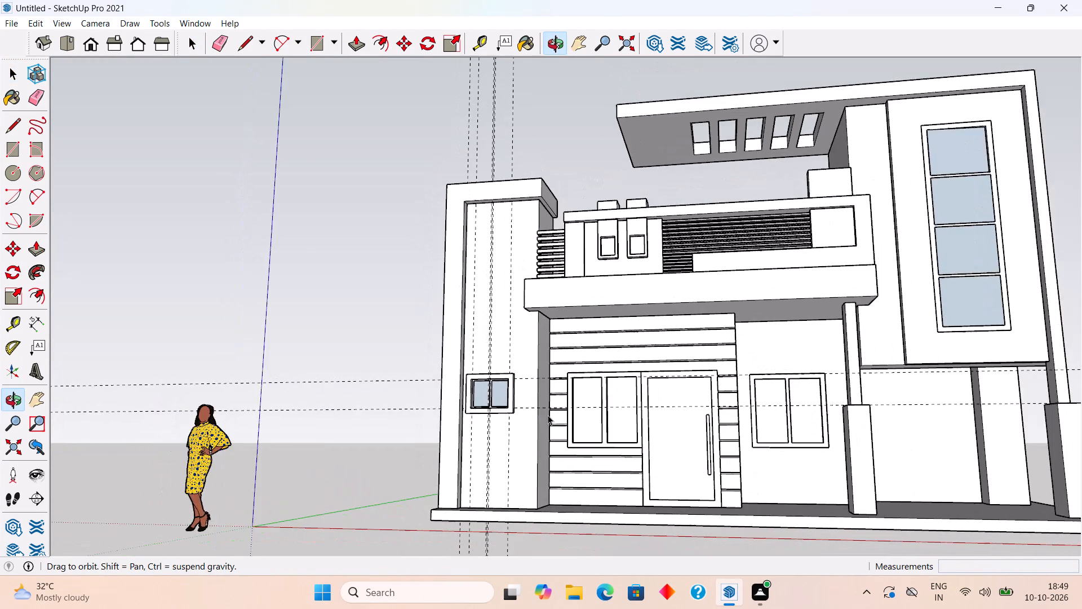
scroll(548, 415, down, 1)
middle_drag(548, 415, 583, 413)
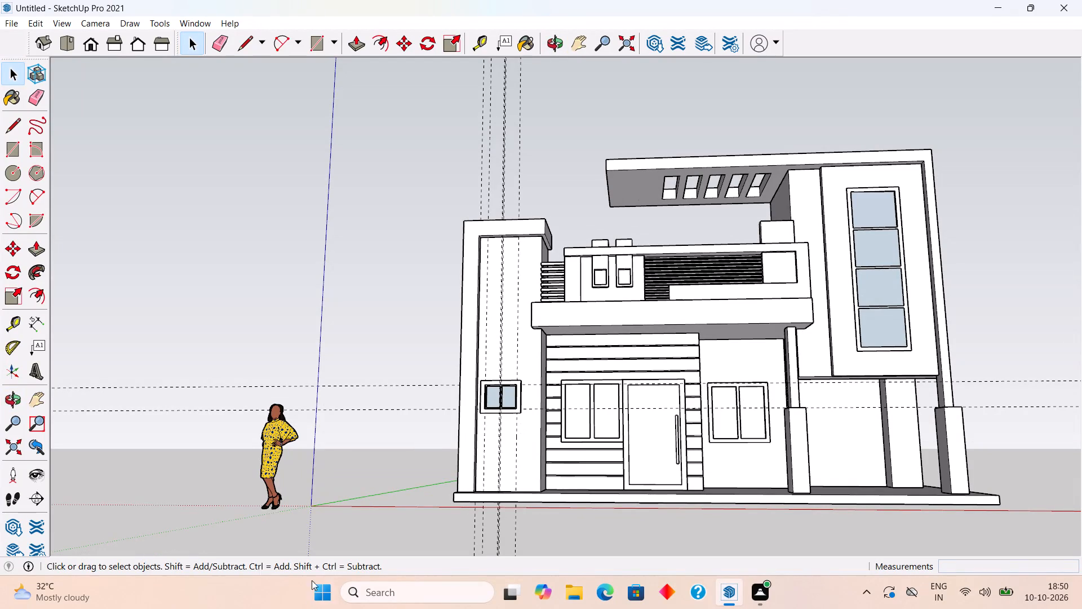
middle_drag(633, 358, 649, 497)
scroll(649, 497, up, 2)
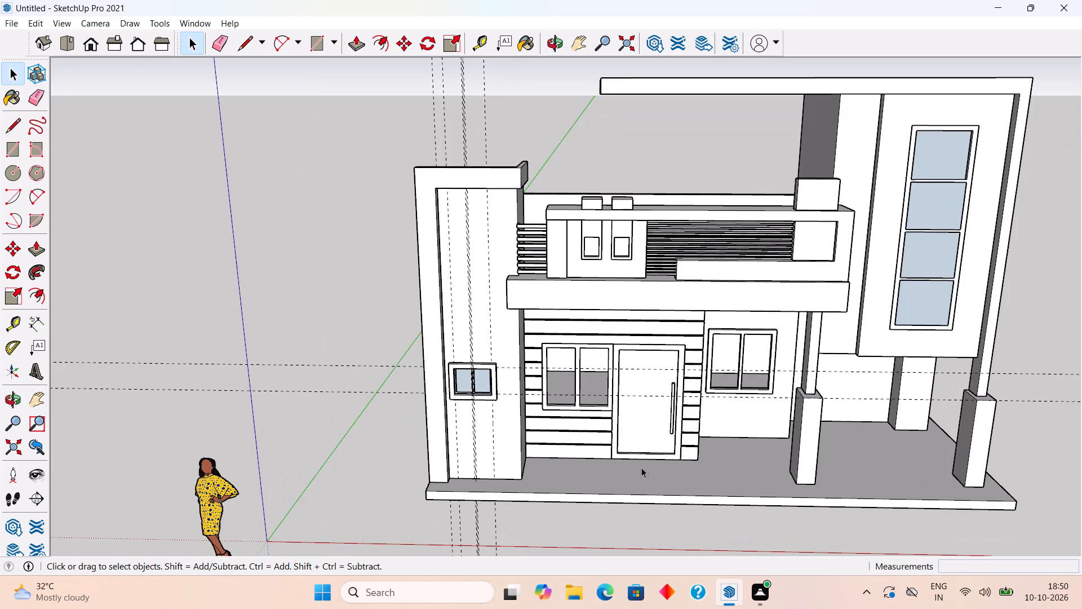
scroll(600, 393, down, 2)
middle_drag(600, 393, 690, 334)
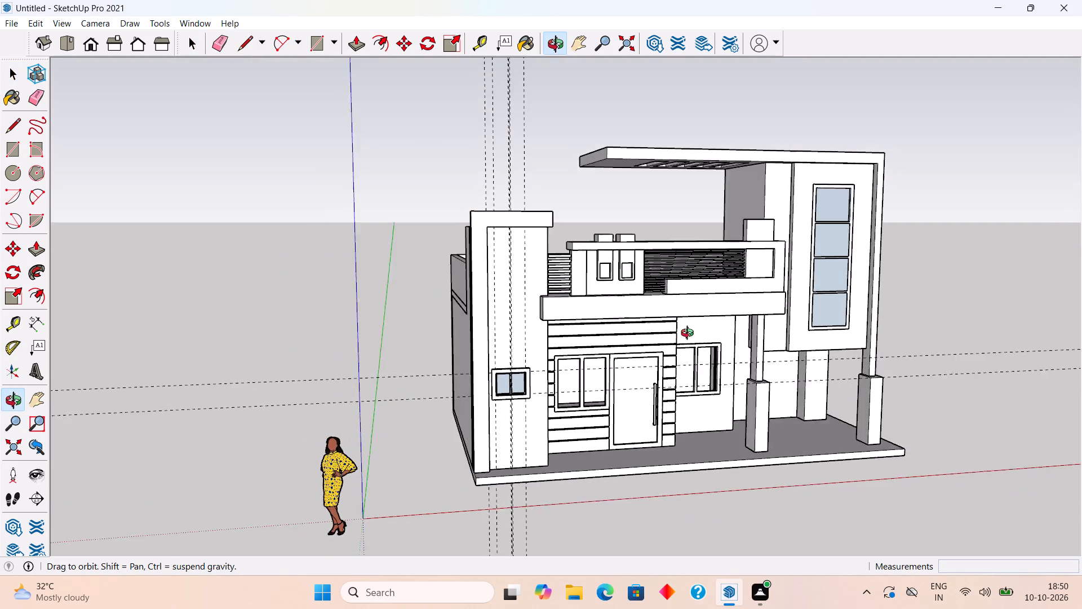
middle_drag(690, 334, 694, 309)
scroll(605, 341, up, 3)
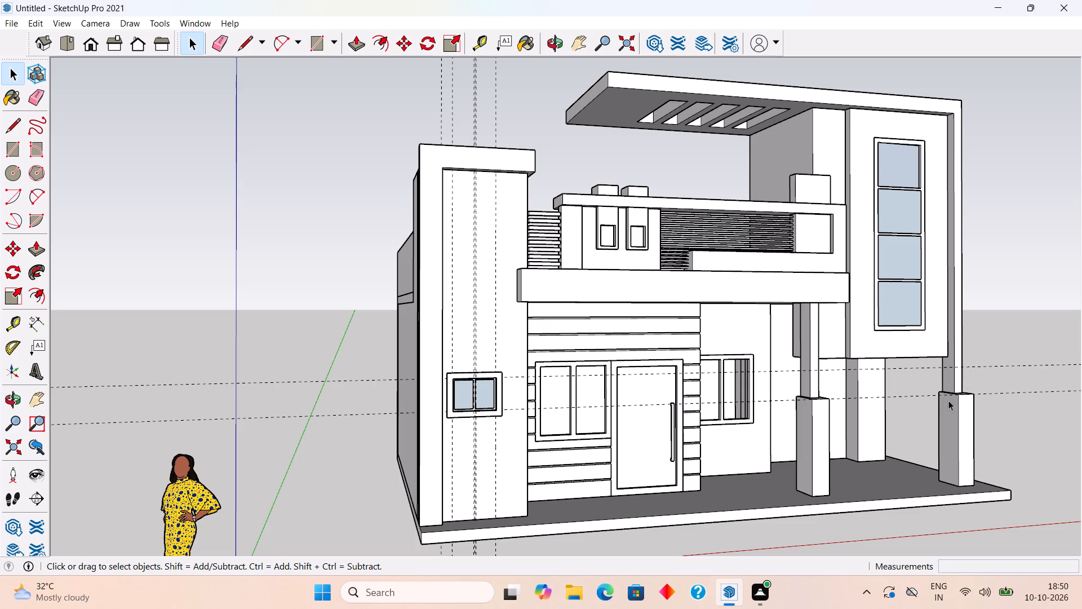
scroll(688, 427, down, 4)
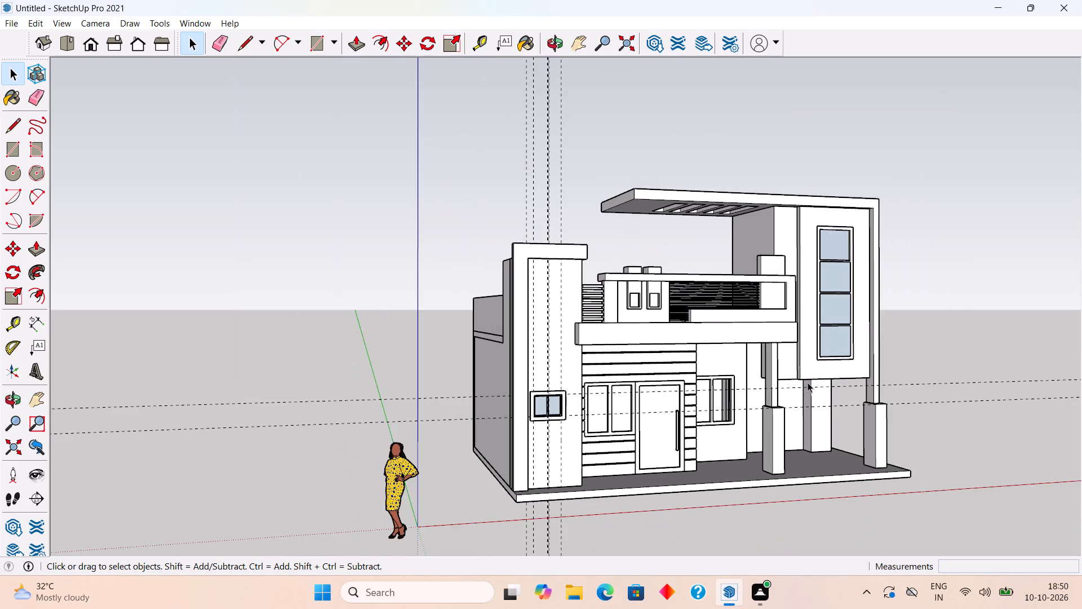
middle_drag(802, 400, 700, 453)
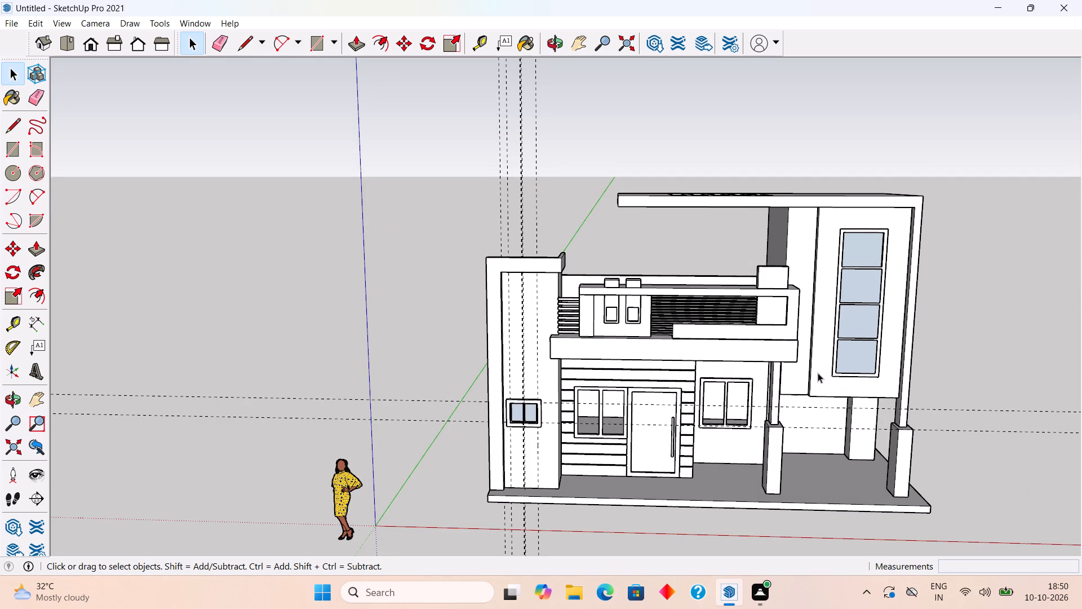
middle_click(810, 356)
scroll(842, 453, up, 1)
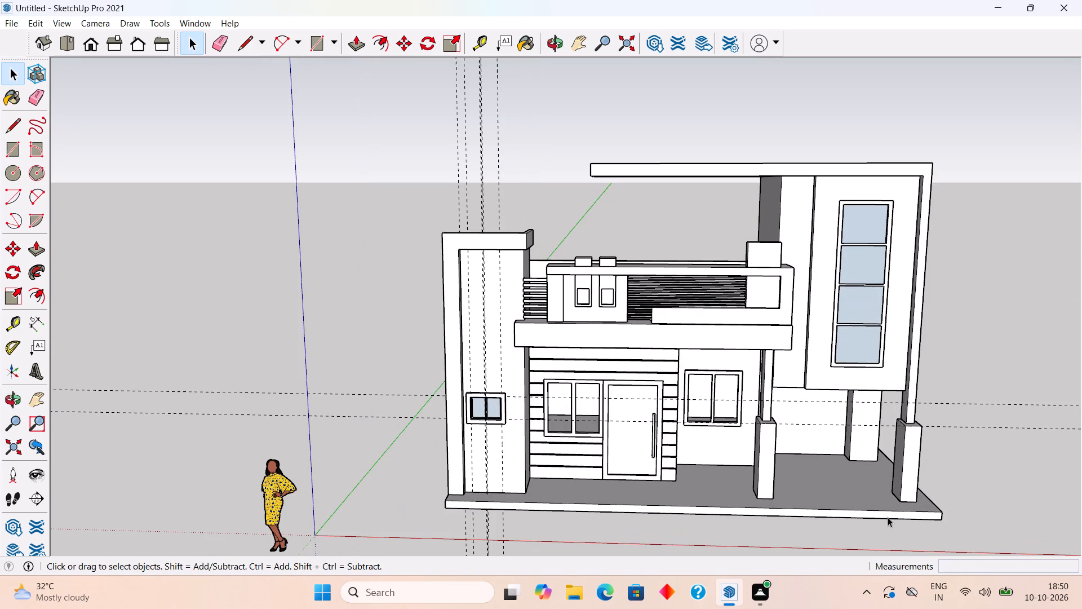
scroll(888, 516, down, 3)
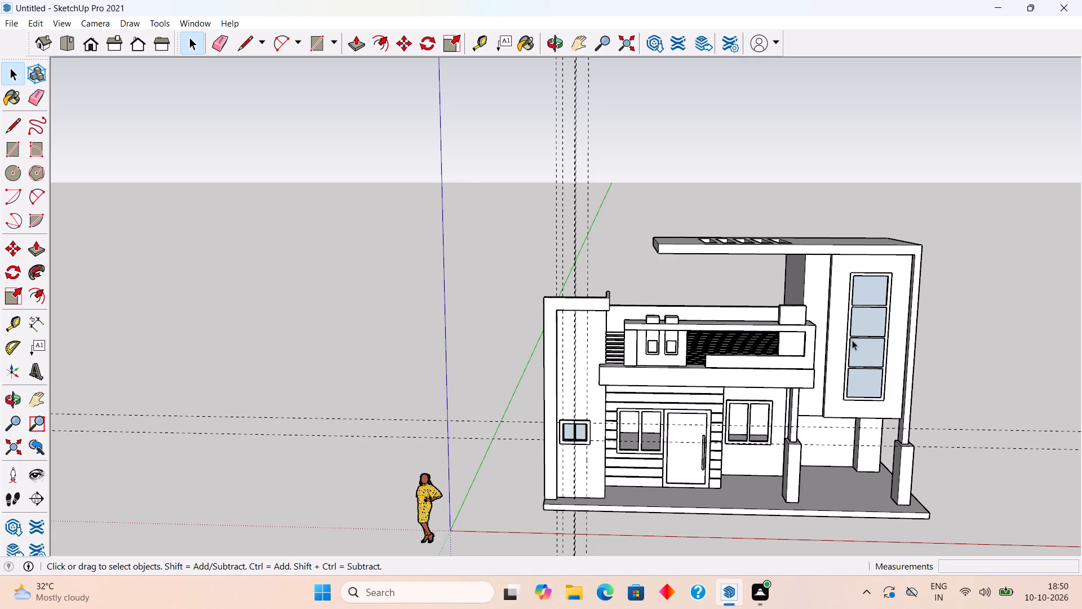
middle_drag(852, 340, 868, 399)
scroll(880, 363, up, 1)
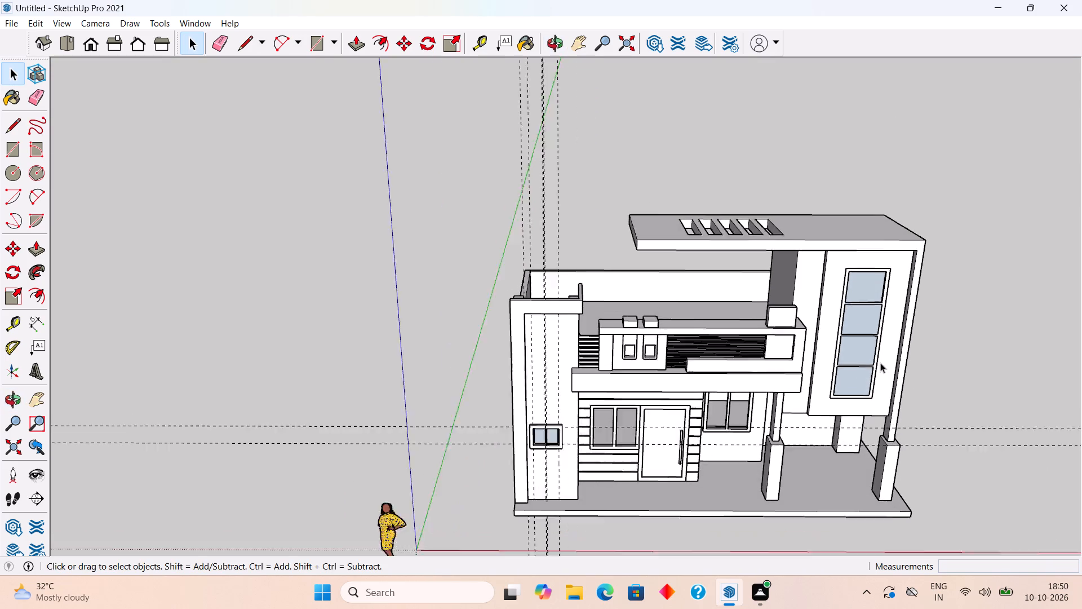
scroll(880, 363, up, 3)
middle_drag(895, 489, 888, 447)
scroll(888, 447, up, 1)
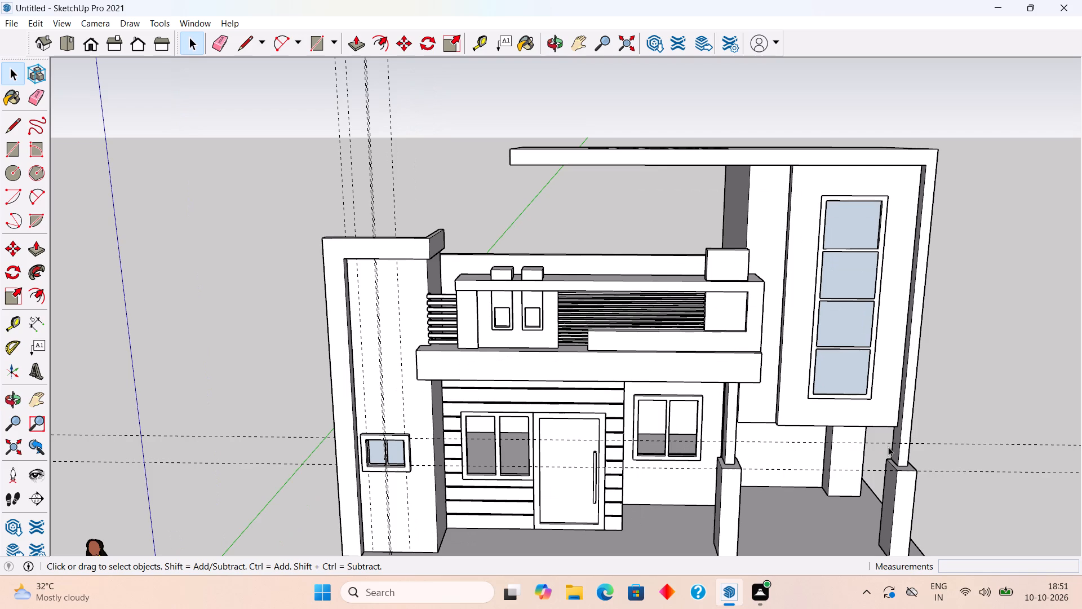
scroll(887, 462, down, 5)
middle_drag(889, 486, 845, 399)
scroll(845, 399, down, 4)
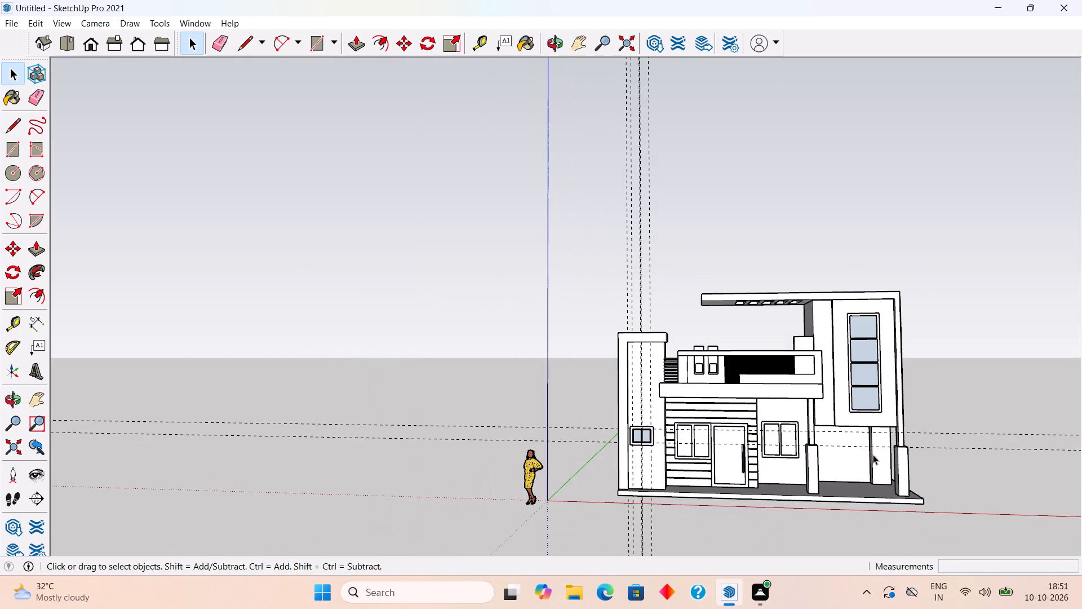
scroll(873, 454, up, 3)
scroll(873, 454, down, 4)
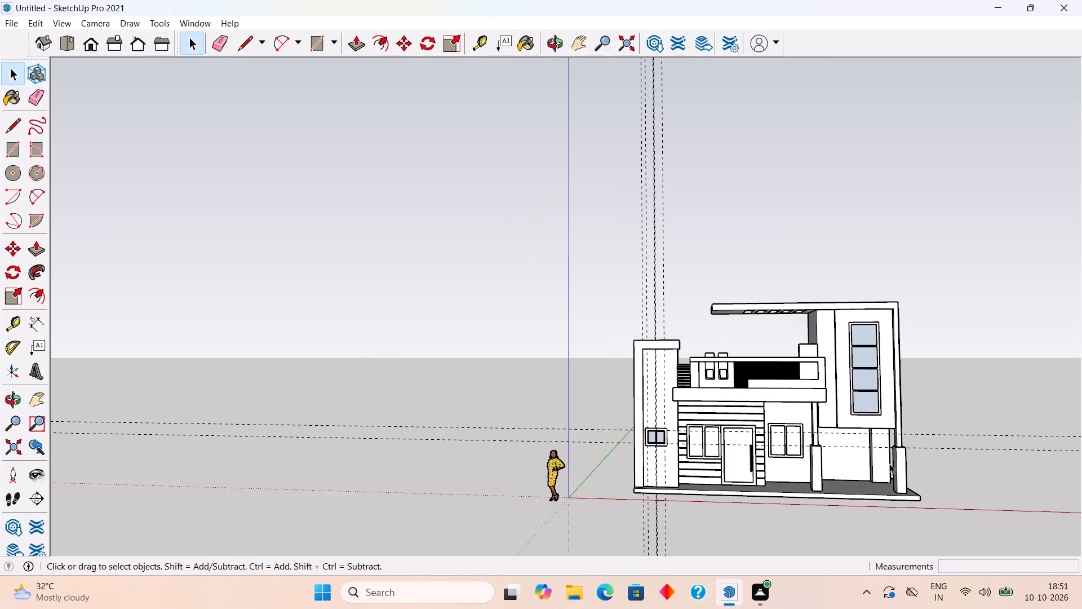
Examine the porch columns and their wider bases up close.
scroll(892, 518, up, 14)
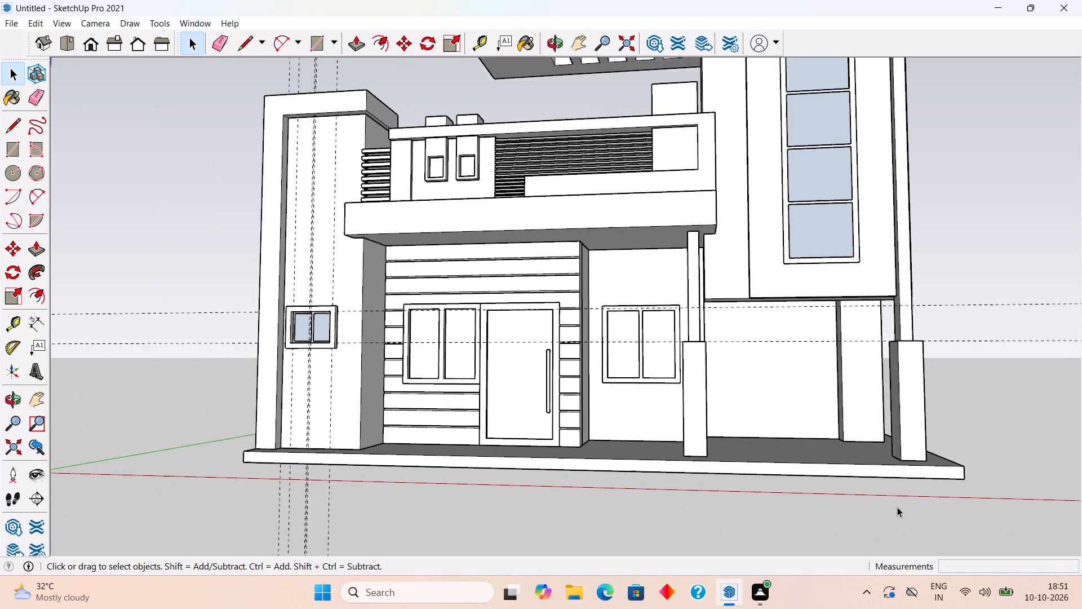
middle_drag(917, 422, 866, 437)
scroll(866, 436, up, 2)
middle_drag(858, 414, 826, 414)
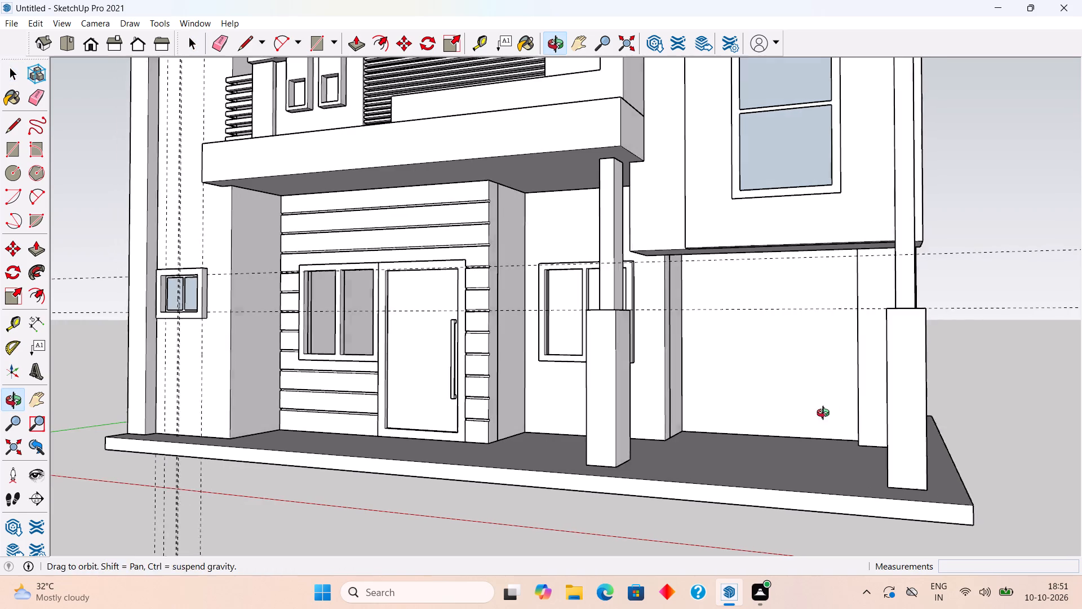
middle_drag(826, 414, 810, 416)
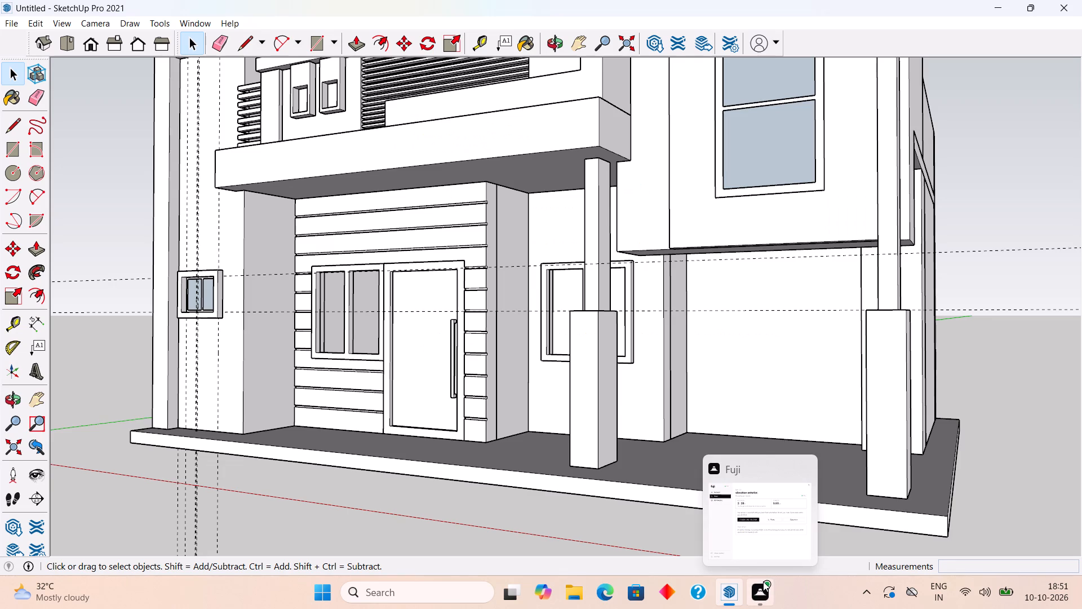
scroll(682, 422, down, 3)
scroll(744, 395, up, 5)
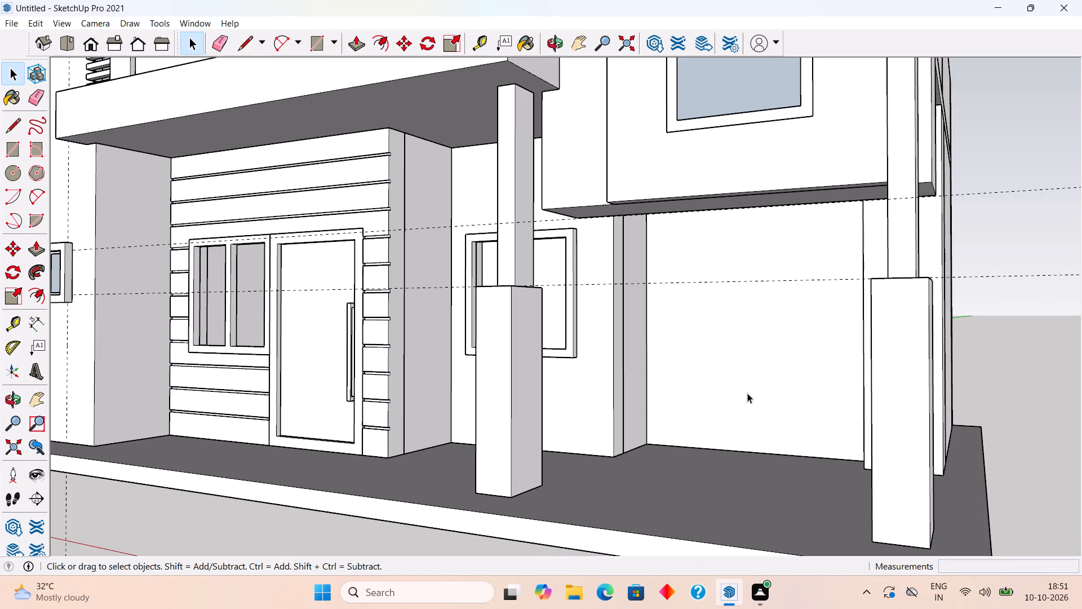
middle_drag(787, 426, 868, 428)
scroll(863, 421, down, 4)
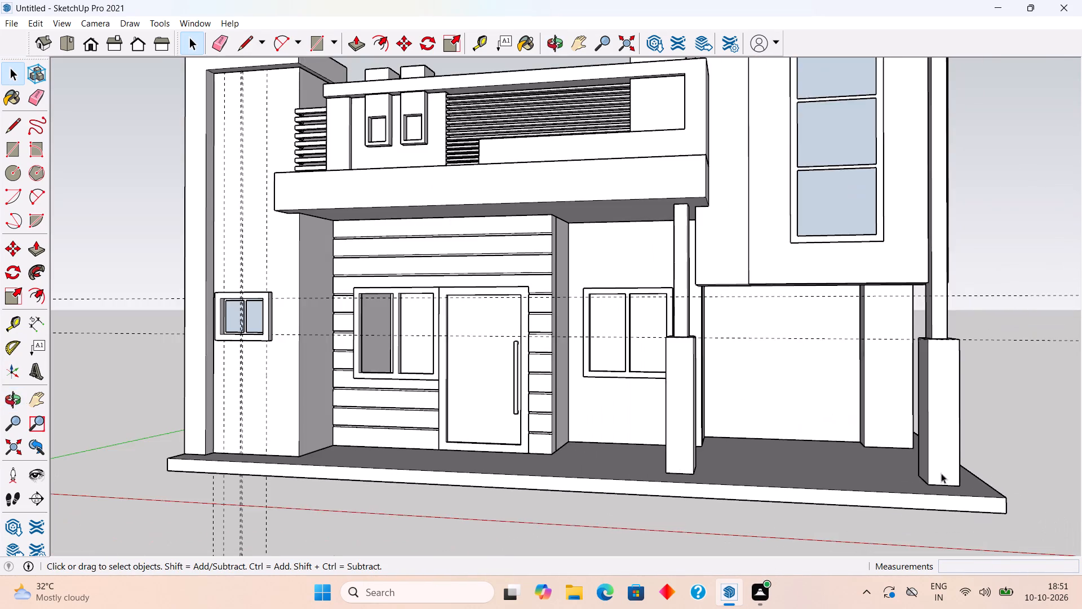
Place a horizontal guide 9" below the top edge of the outer porch column's wide base, on its front face.
scroll(1025, 496, up, 8)
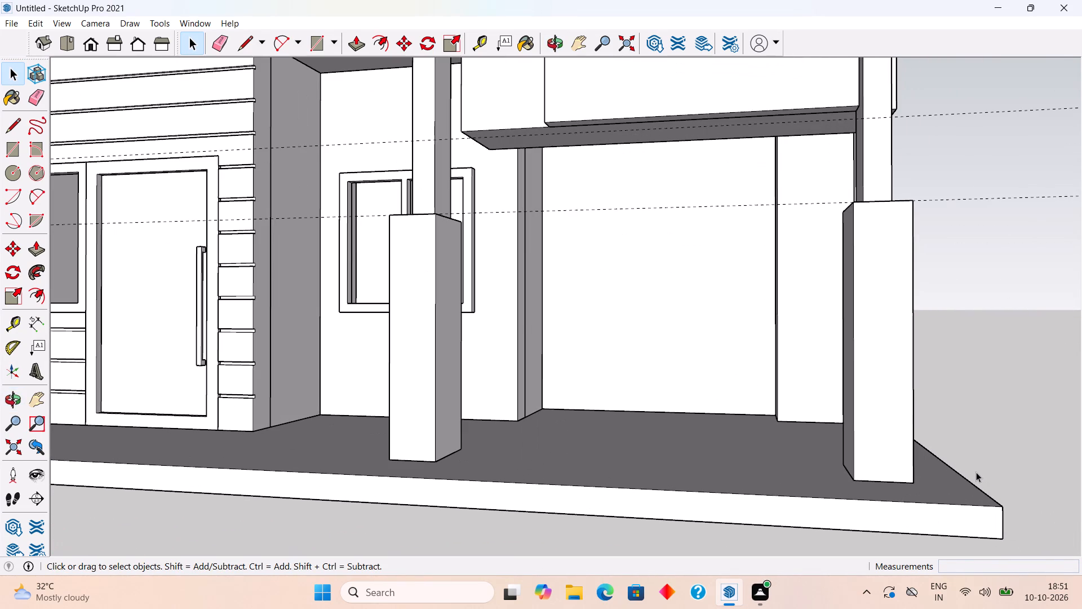
key(t)
click(894, 482)
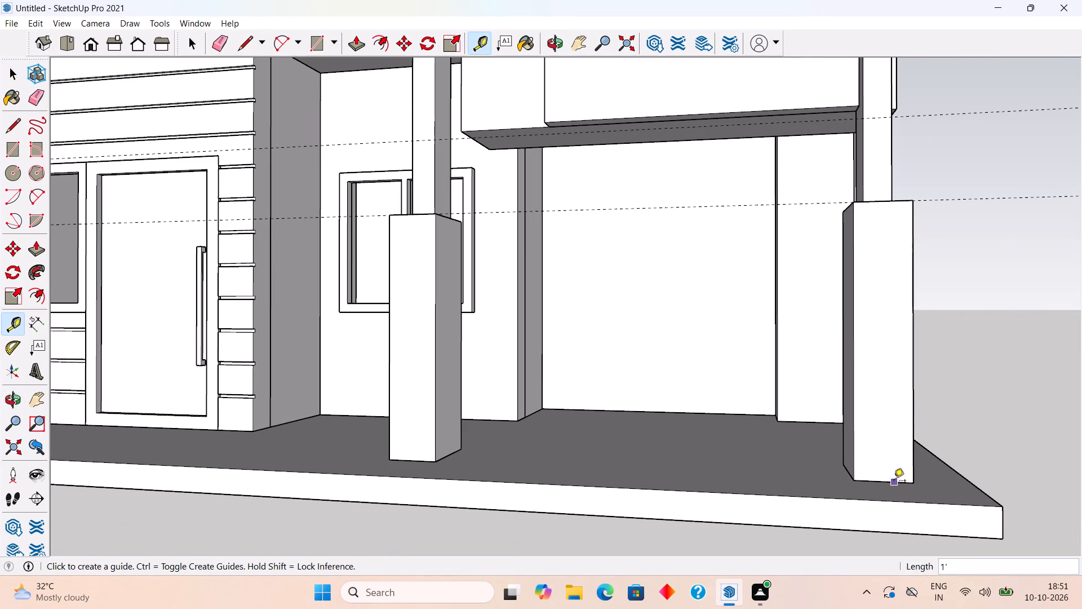
key(space)
text(t)
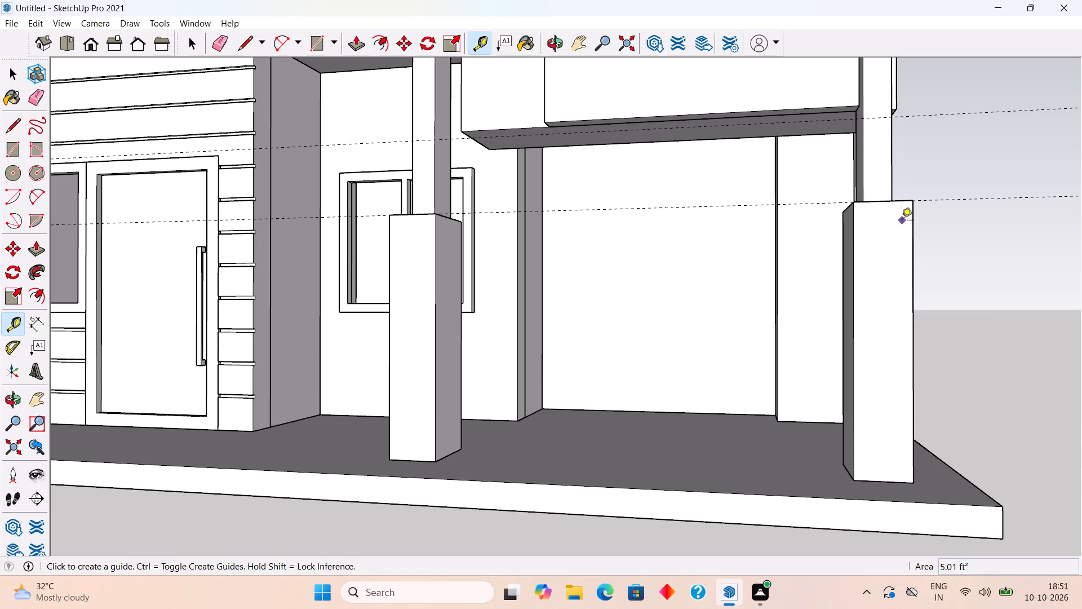
click(896, 202)
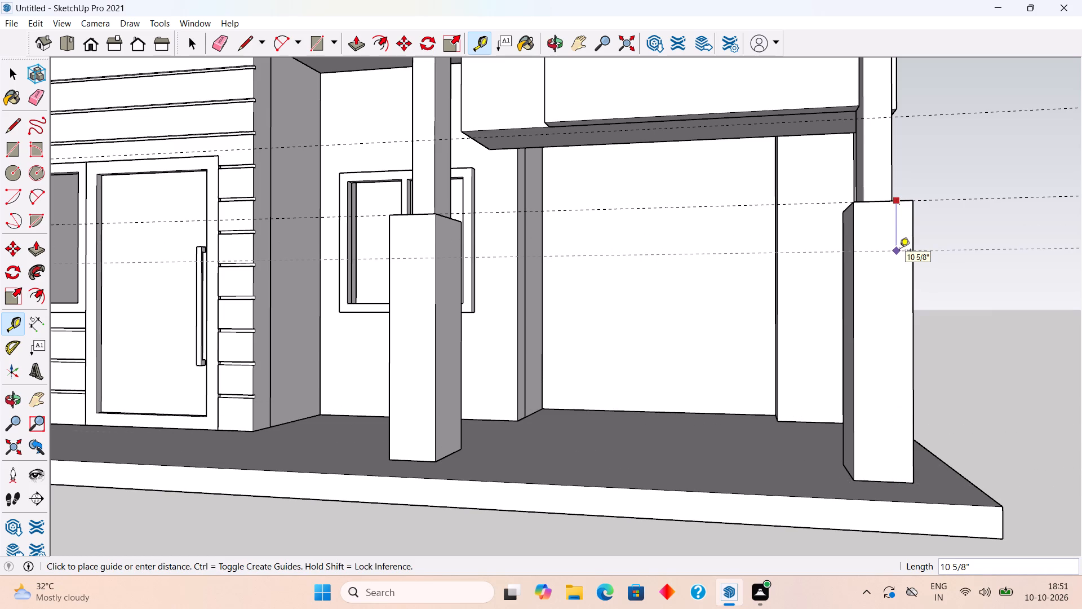
text(9")
key(Return)
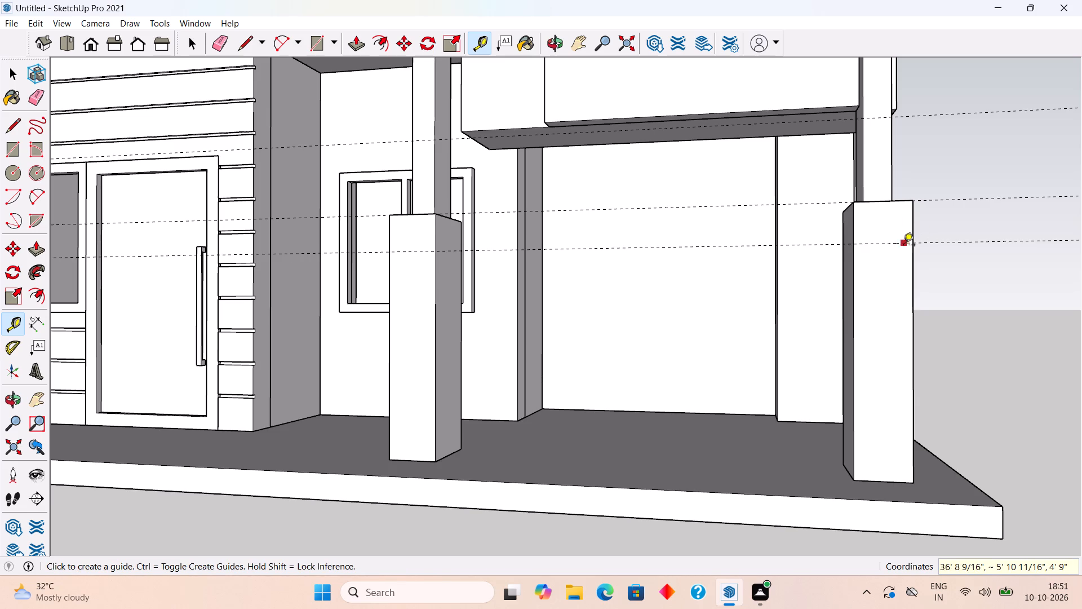
On the outer column base's front face, place guides 1" above and 8" below the 9" guide, plus one 1" below the latter.
click(892, 244)
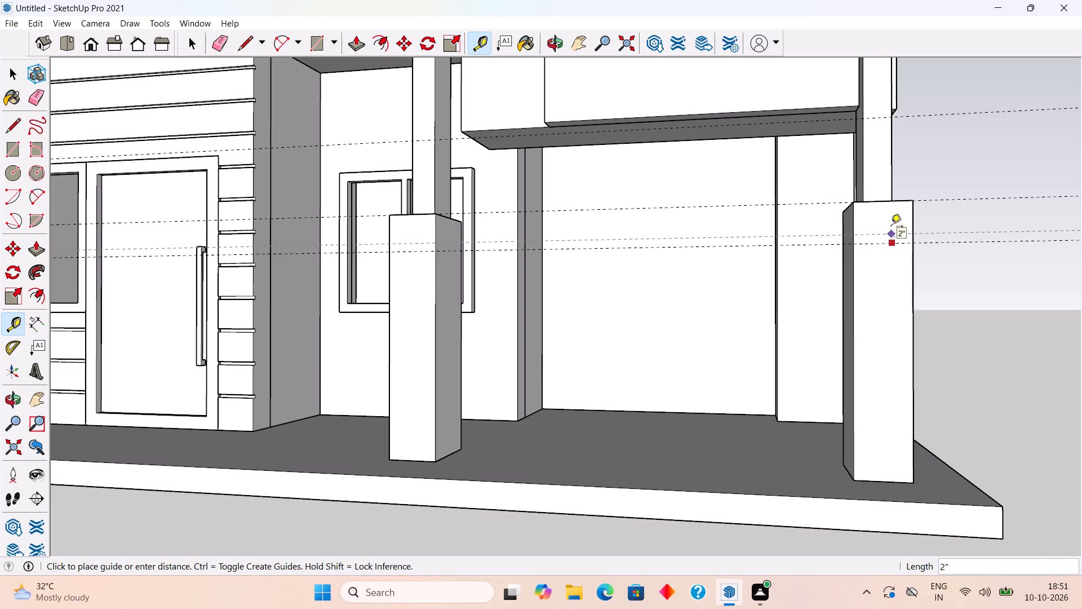
text(1")
key(Return)
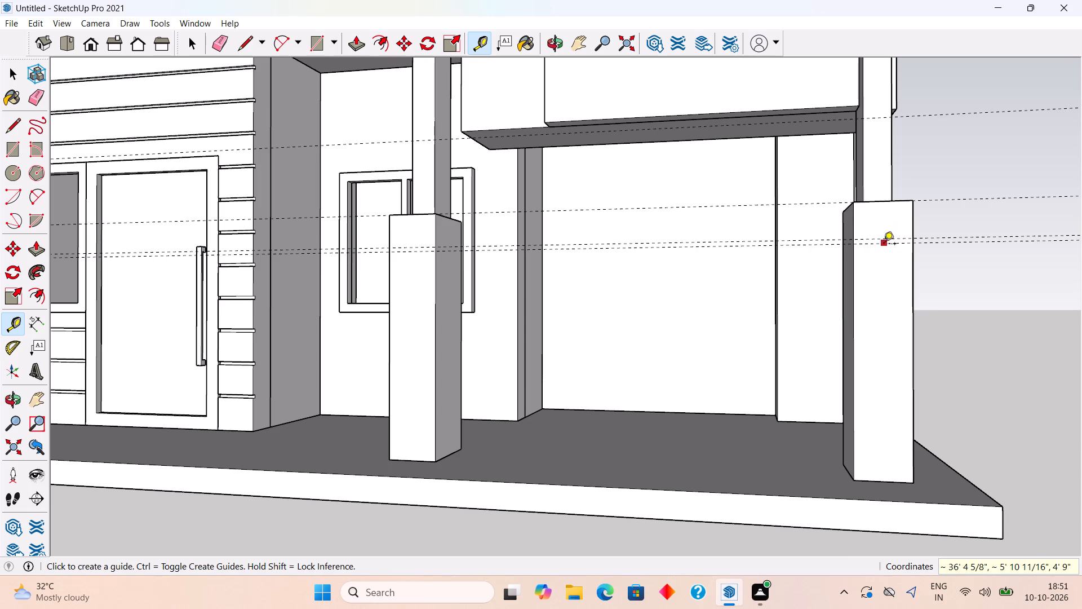
click(884, 245)
text(8")
key(Return)
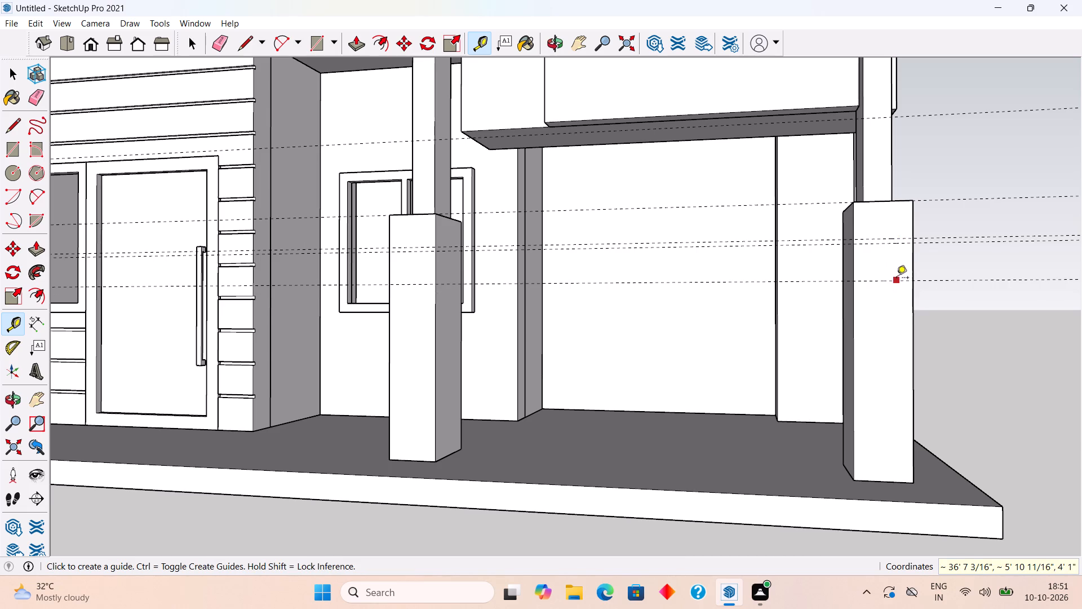
click(897, 279)
text(1")
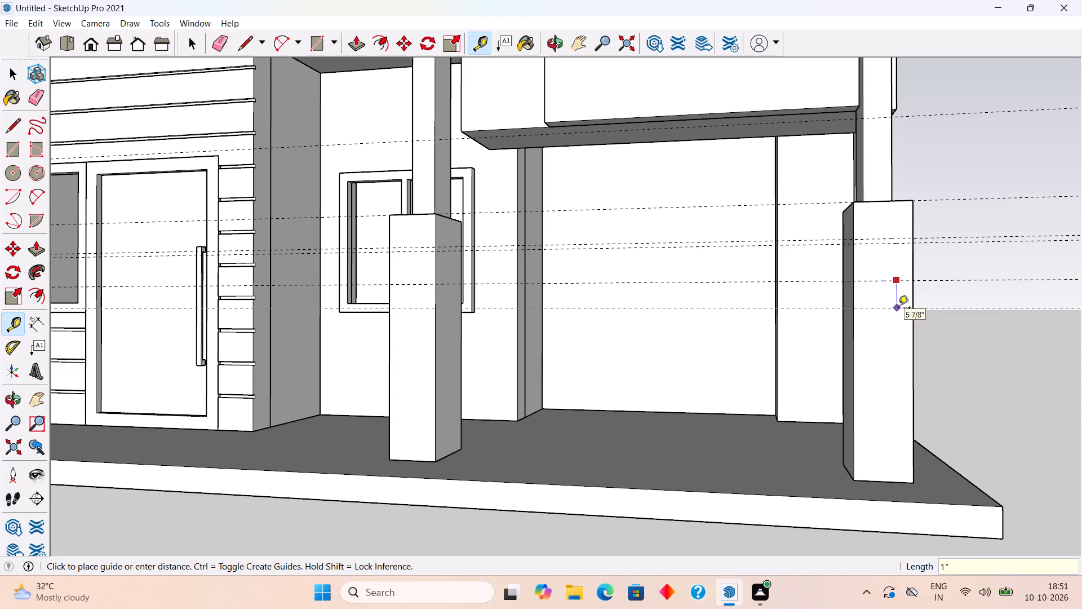
key(Return)
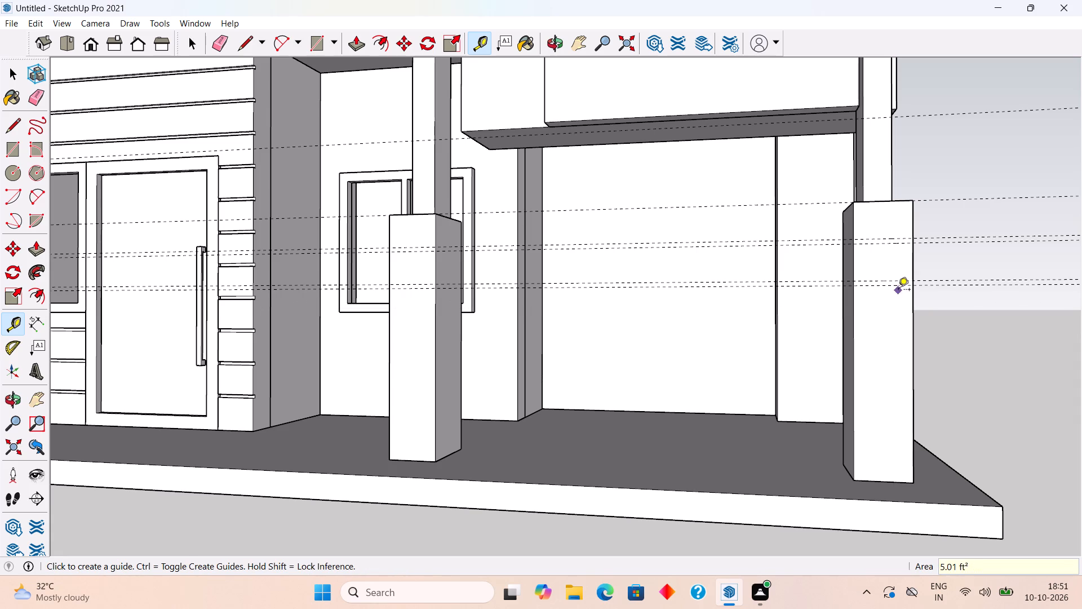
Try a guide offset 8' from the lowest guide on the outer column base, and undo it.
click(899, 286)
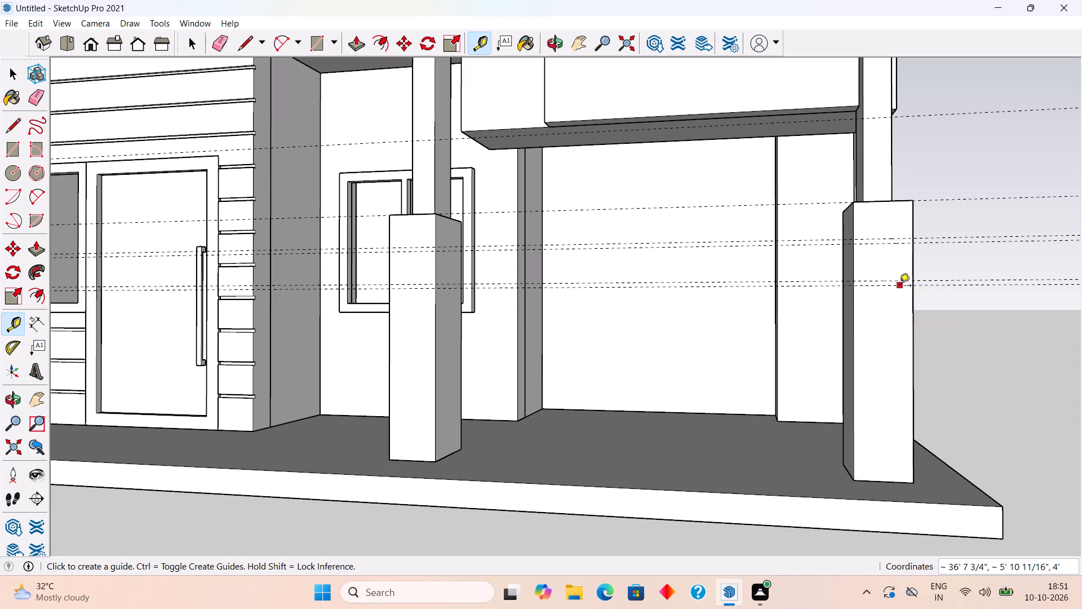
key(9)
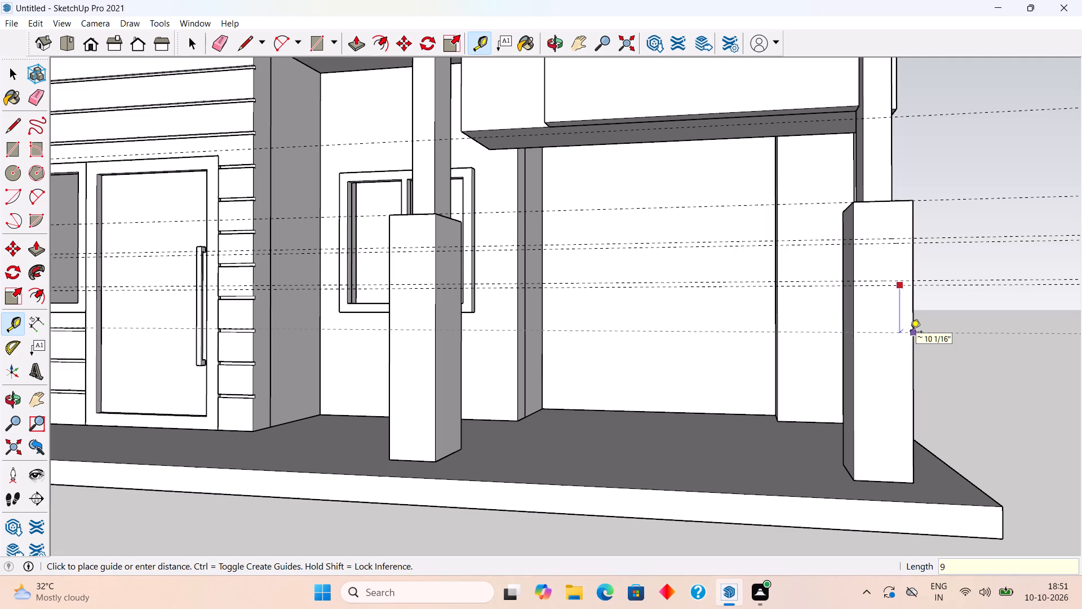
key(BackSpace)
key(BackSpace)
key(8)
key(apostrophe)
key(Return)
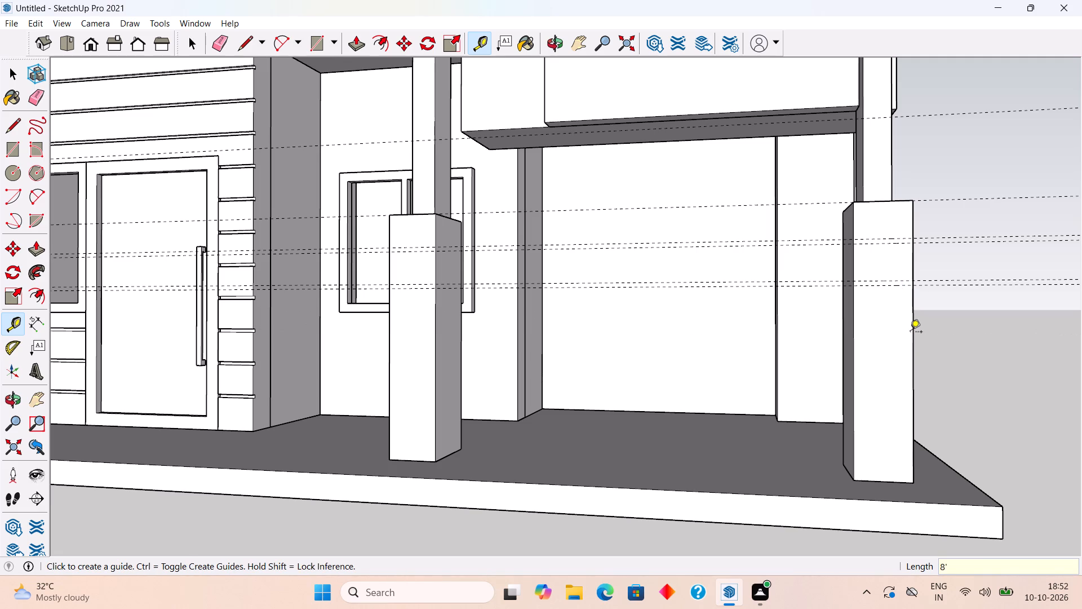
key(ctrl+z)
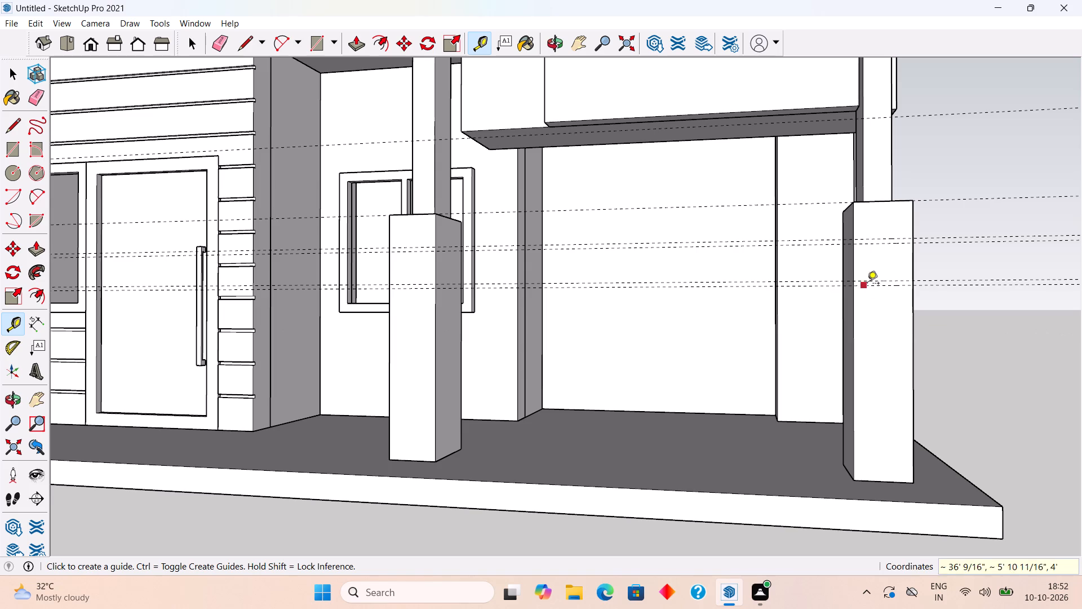
Continue the horizontal guides down the outer column base's front face at successive spacings of 8", 1", 8", 1" and 8".
click(886, 288)
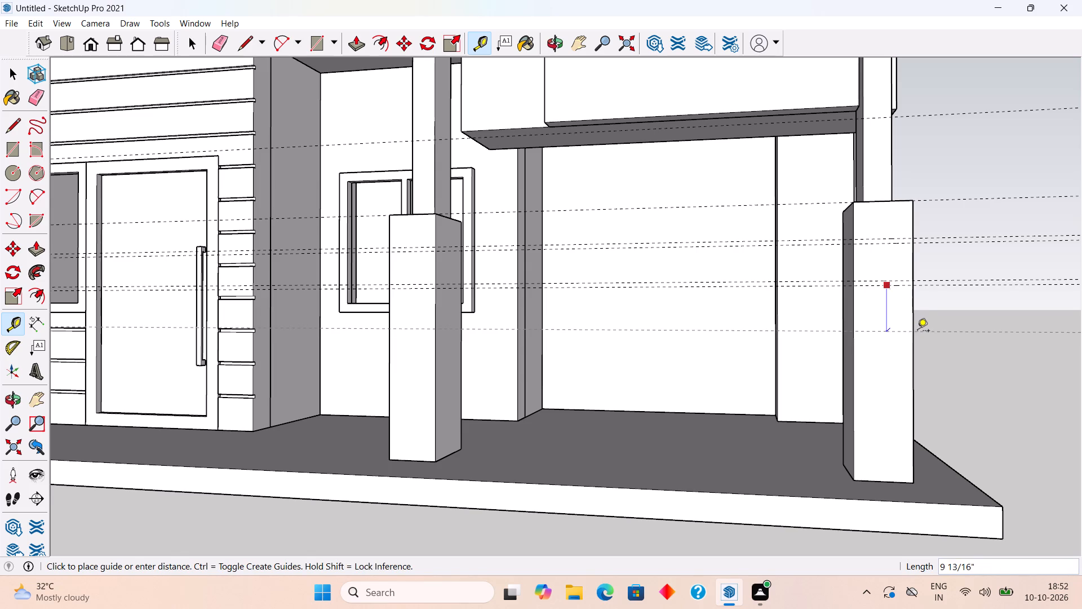
text(8")
key(Return)
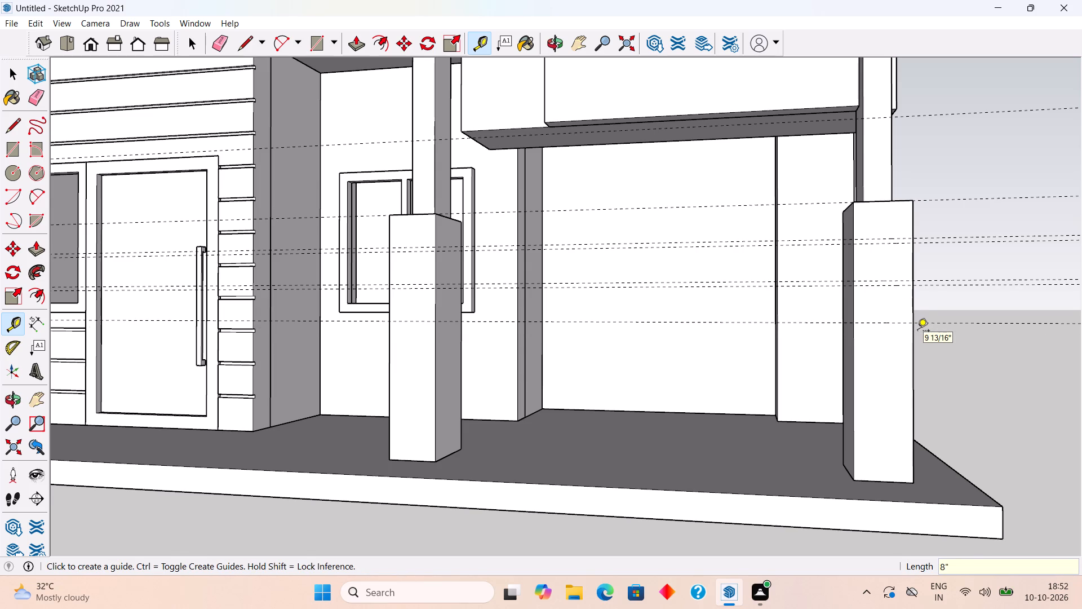
click(893, 324)
text(1")
key(Return)
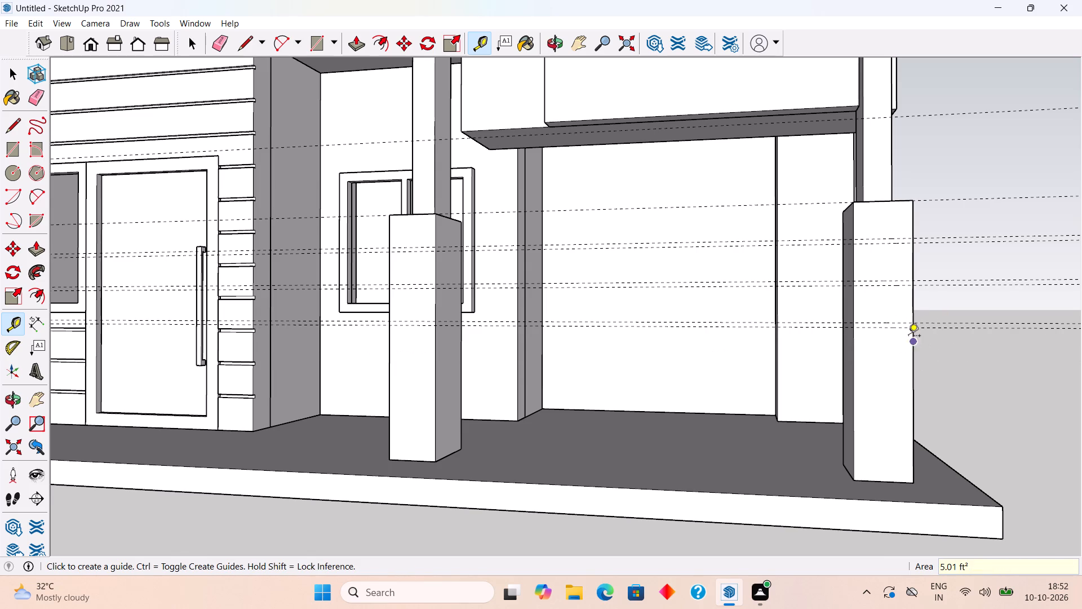
click(902, 330)
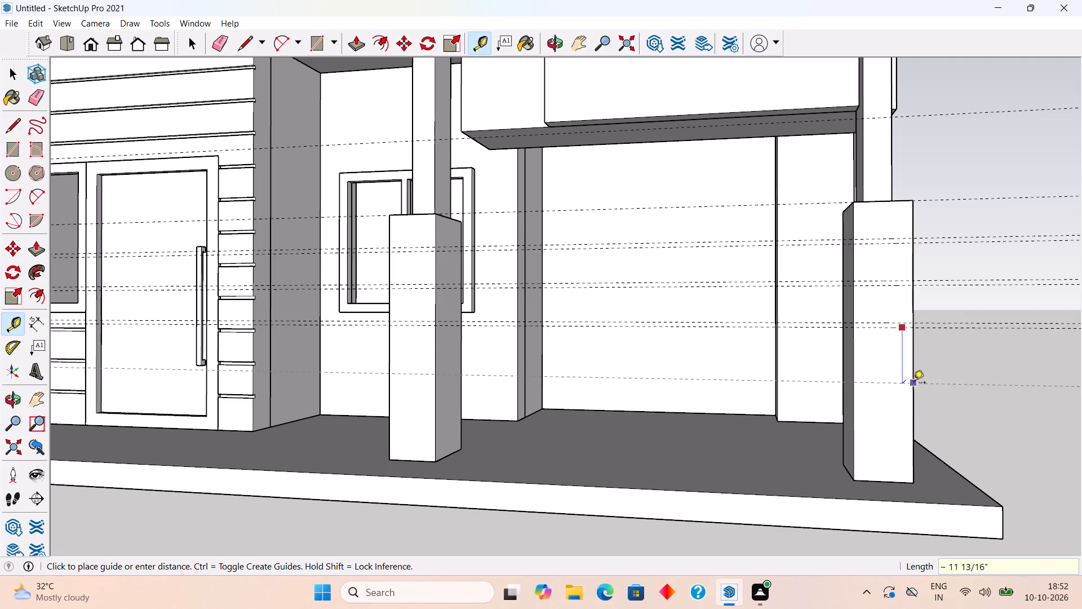
text(8")
key(Return)
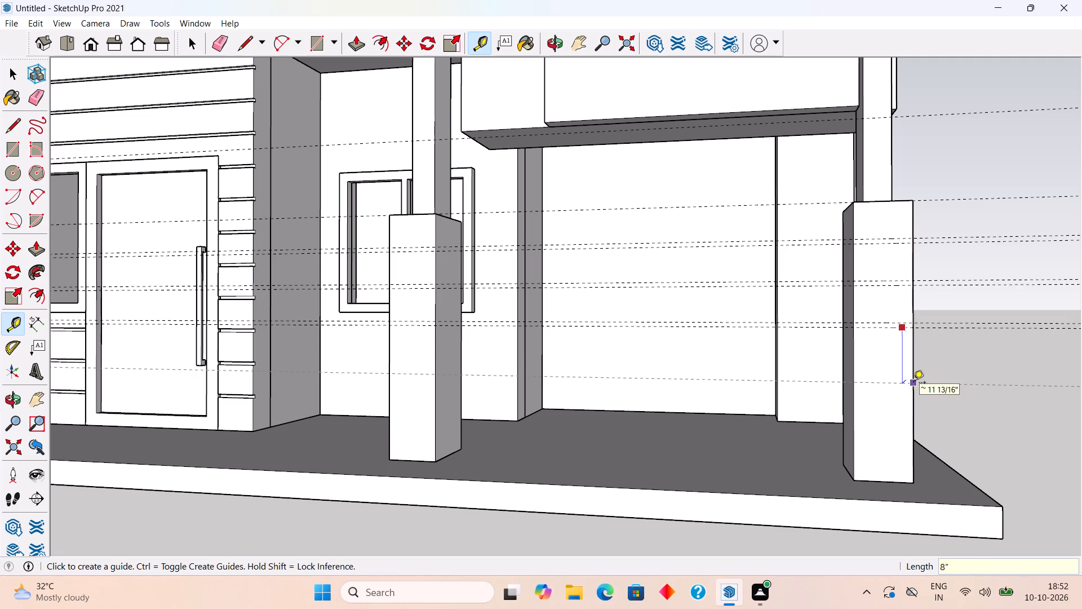
click(890, 363)
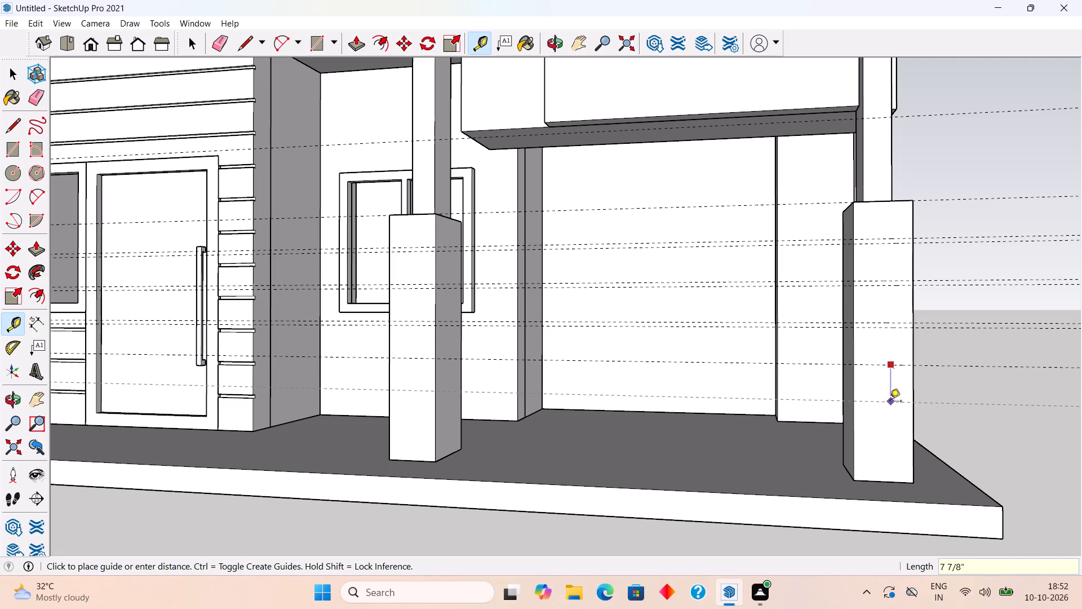
text(1")
key(Return)
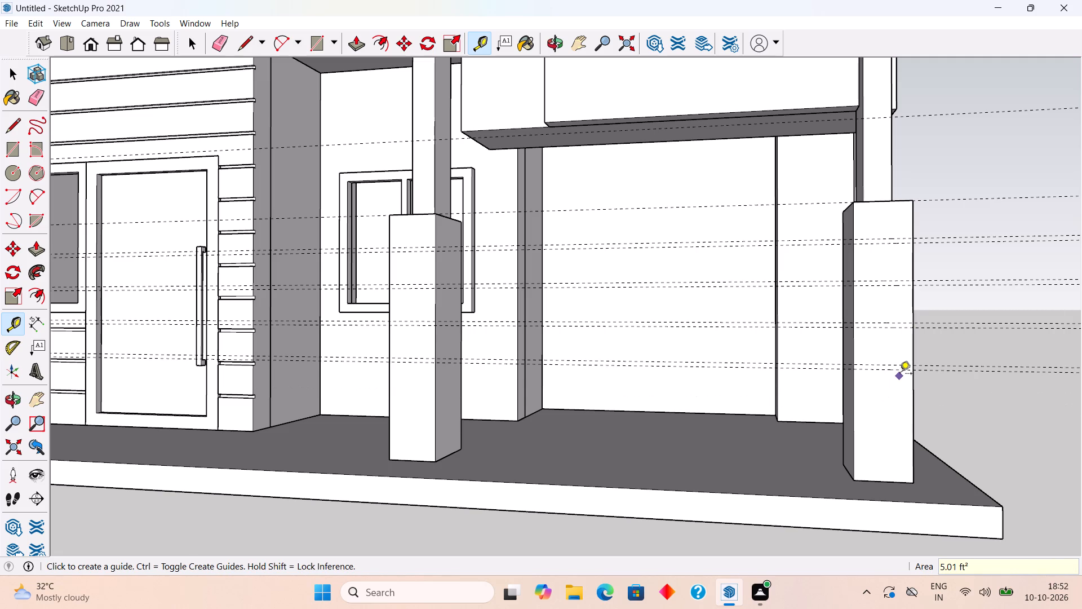
click(900, 372)
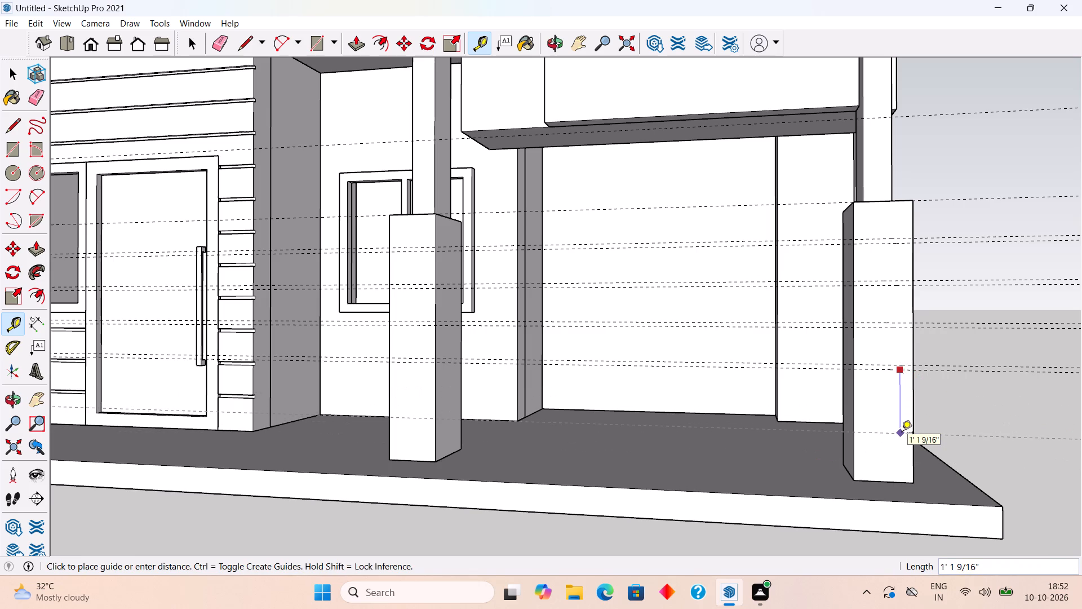
text(8")
key(Return)
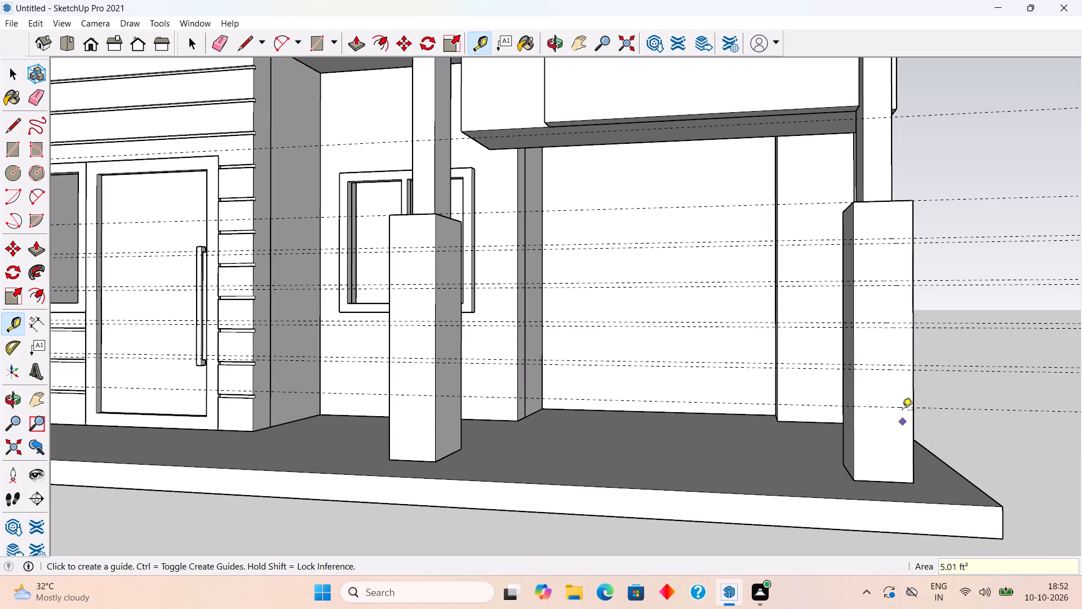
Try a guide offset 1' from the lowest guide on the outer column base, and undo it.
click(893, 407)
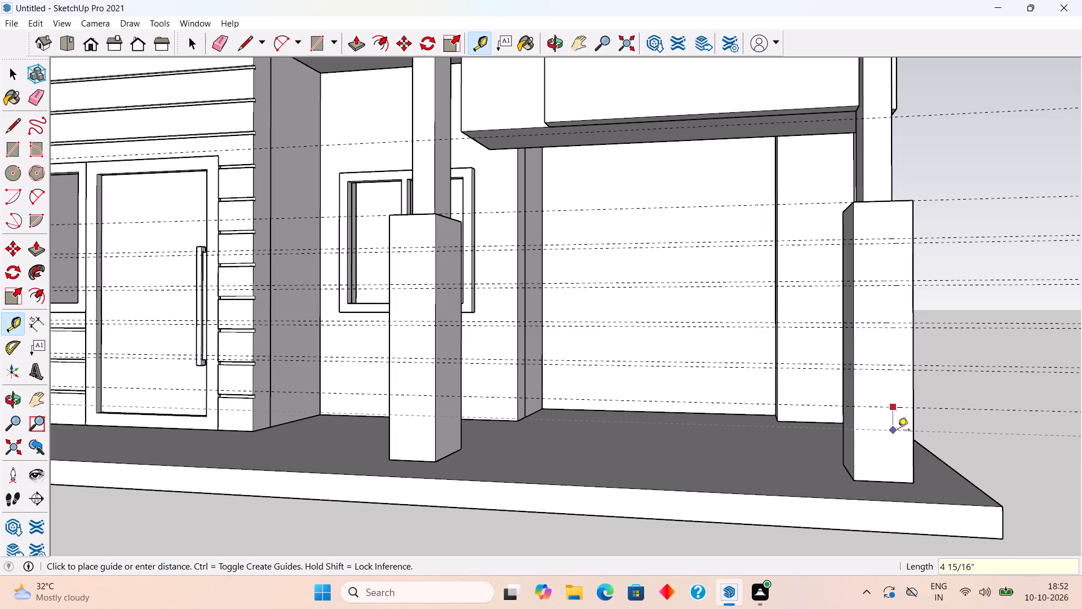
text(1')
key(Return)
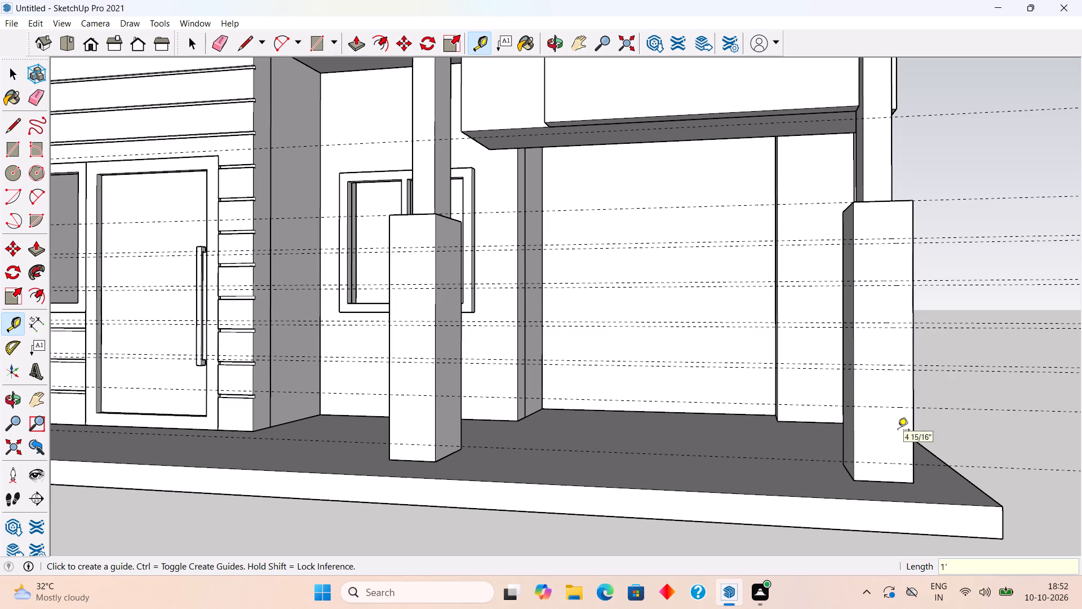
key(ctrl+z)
Place a guide 1" below the lowest guide on the outer column base and another 8" below that one.
click(886, 411)
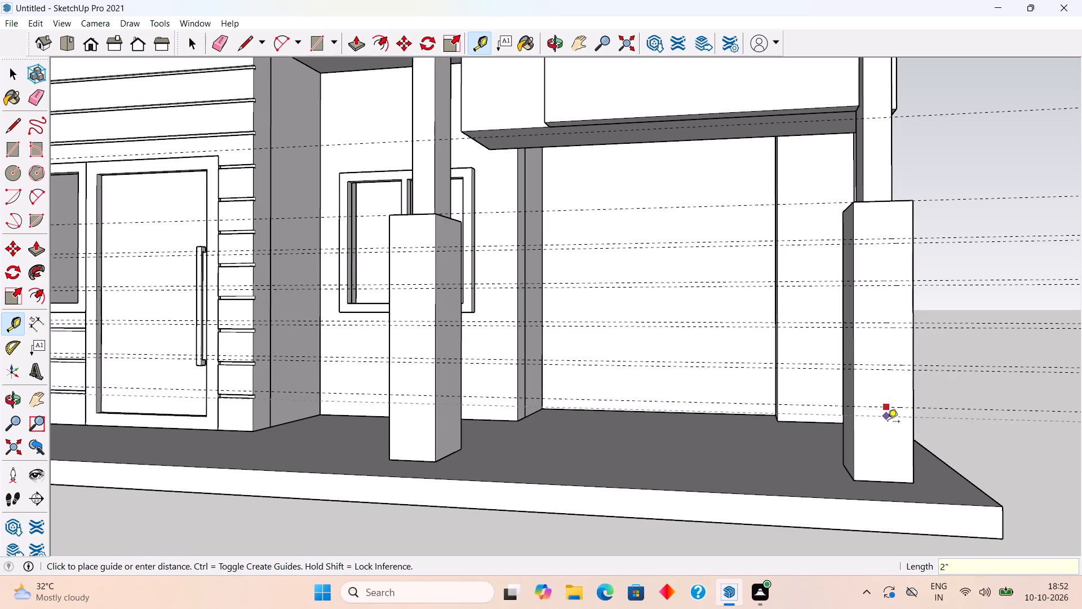
text(1")
key(Return)
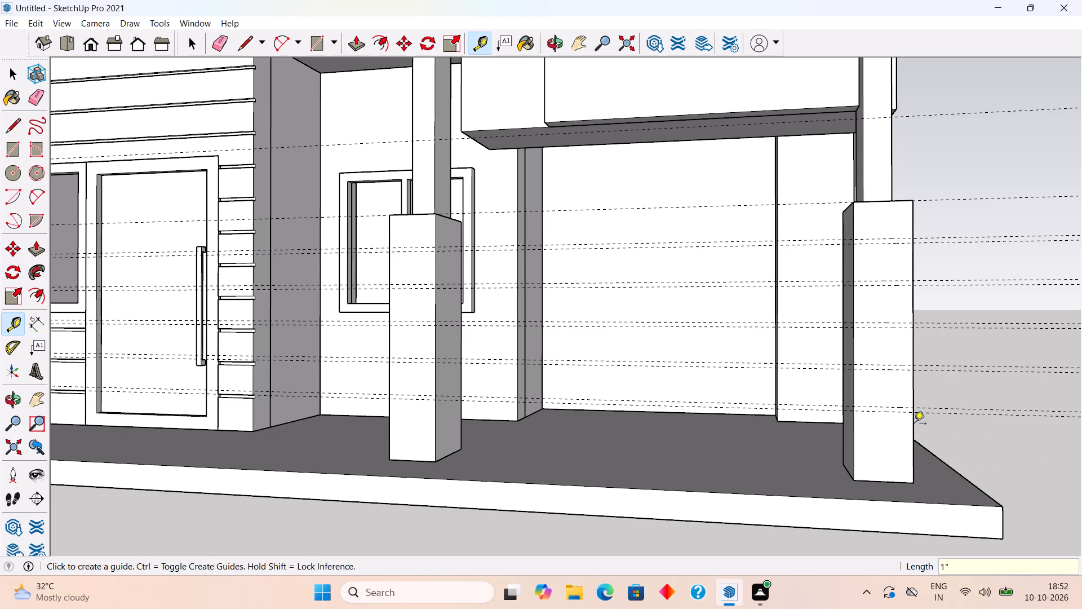
click(906, 416)
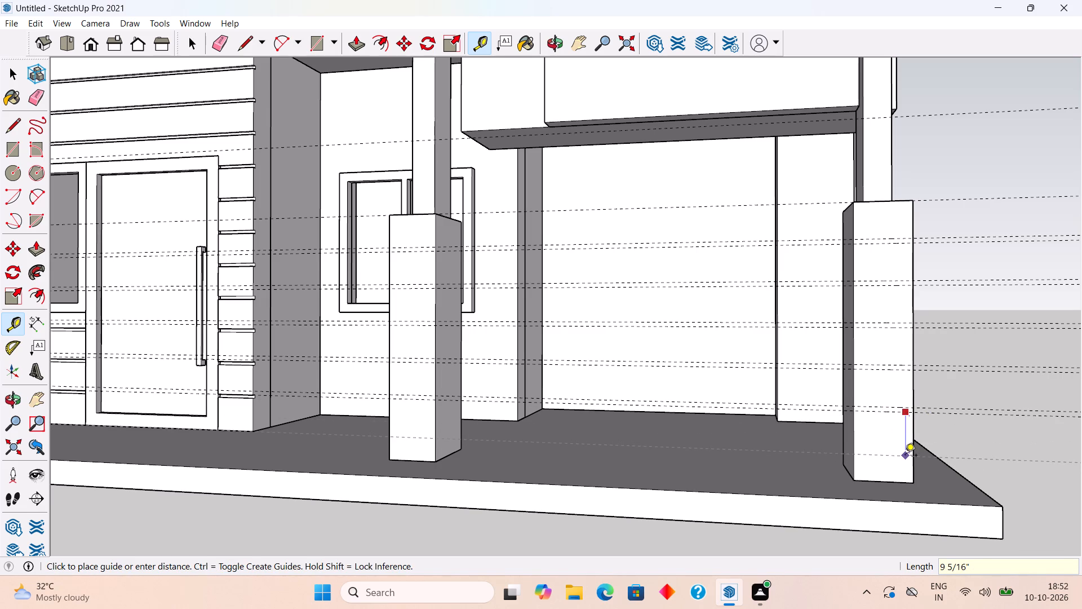
text(8")
key(Return)
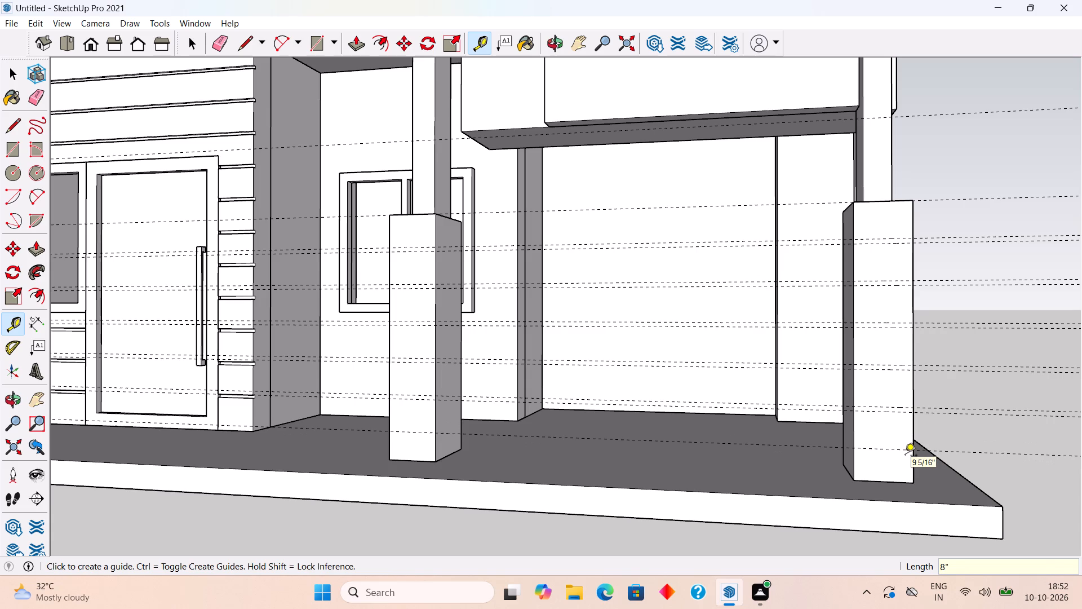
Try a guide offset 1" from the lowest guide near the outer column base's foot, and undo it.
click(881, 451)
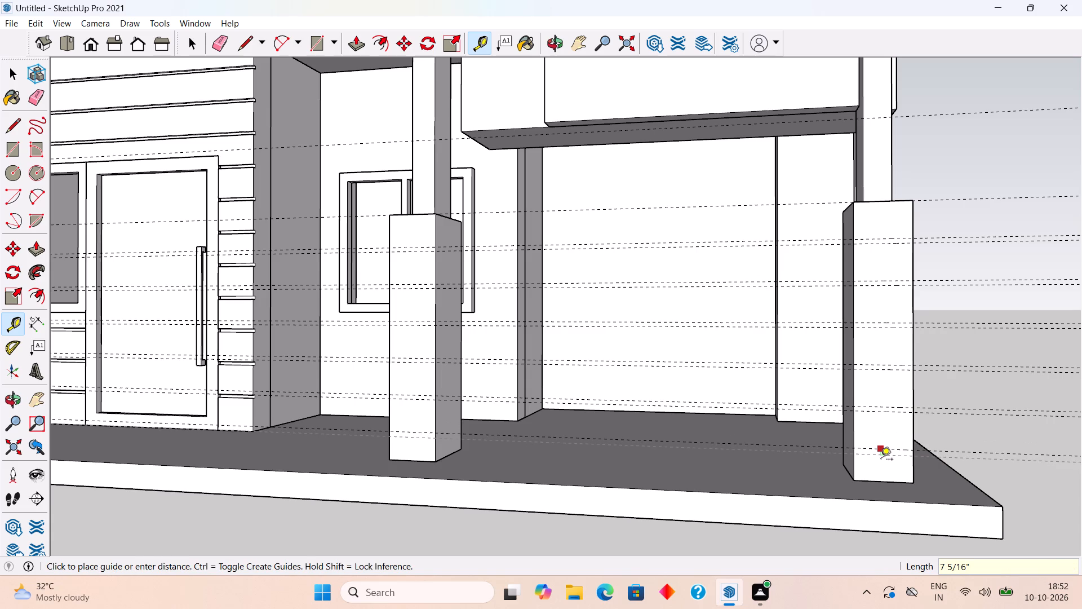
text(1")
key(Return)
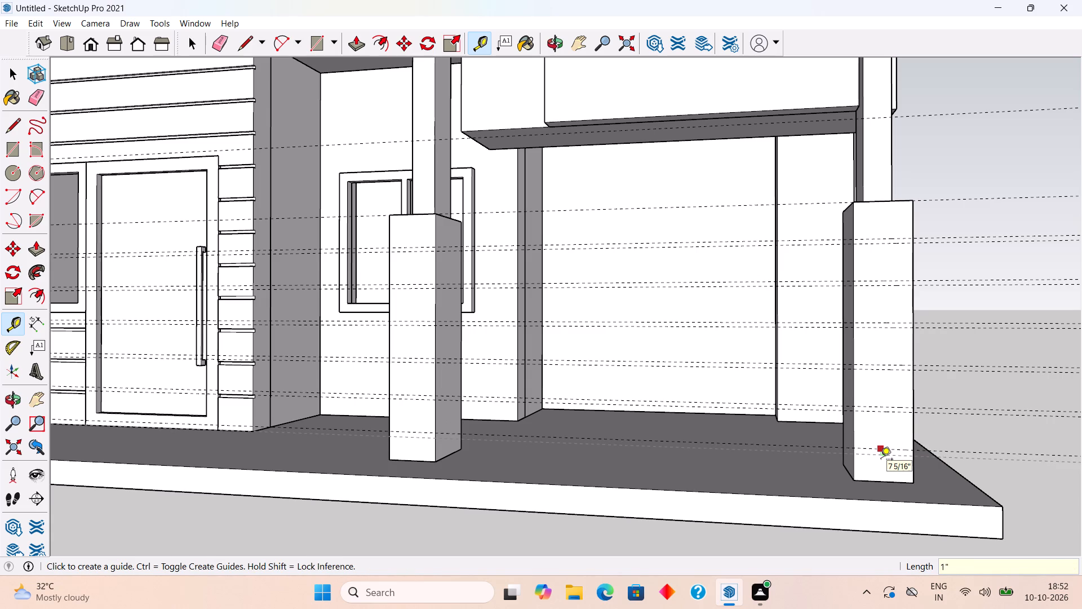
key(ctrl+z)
Place a guide 1" below the lowest guide near the foot of the outer column base.
click(896, 453)
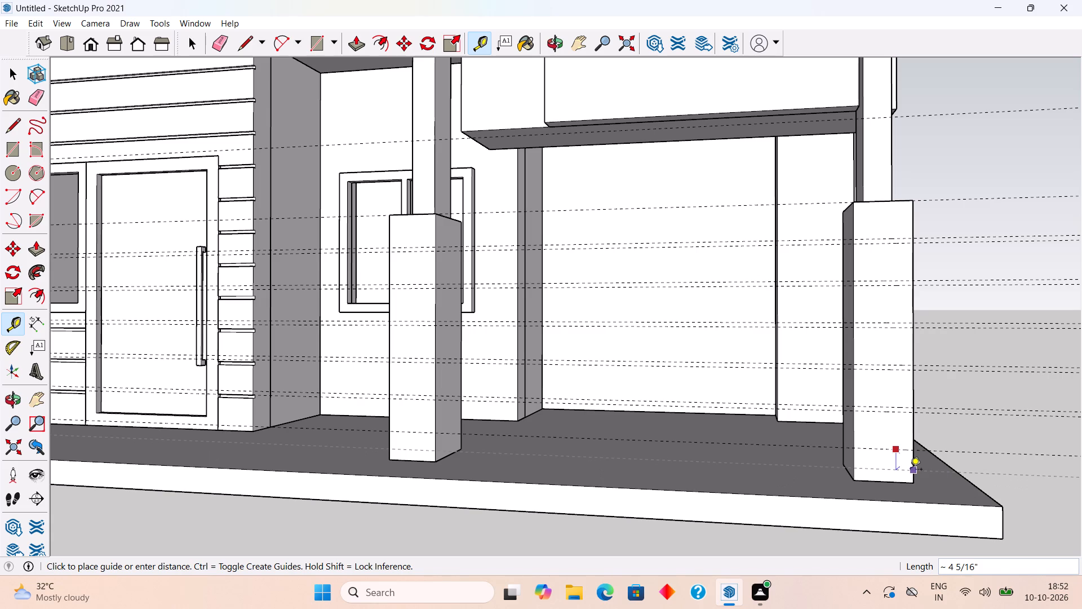
text(1")
key(Return)
key(space)
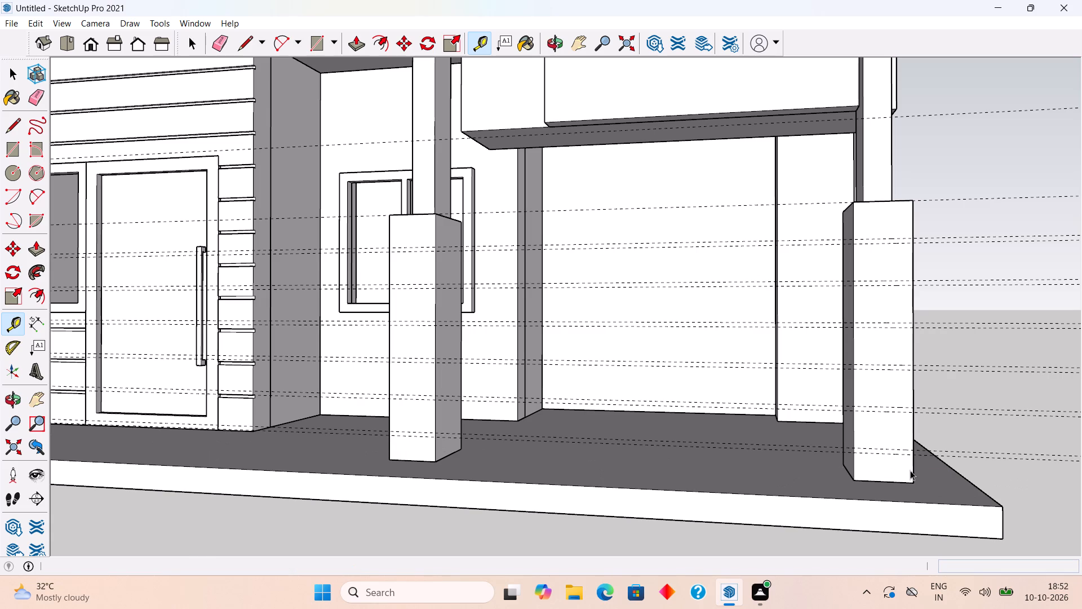
Open the outer column base for editing and draw 1" by 1' rectangles between the two uppermost guide pairs on its front face.
double_click(894, 429)
click(894, 429)
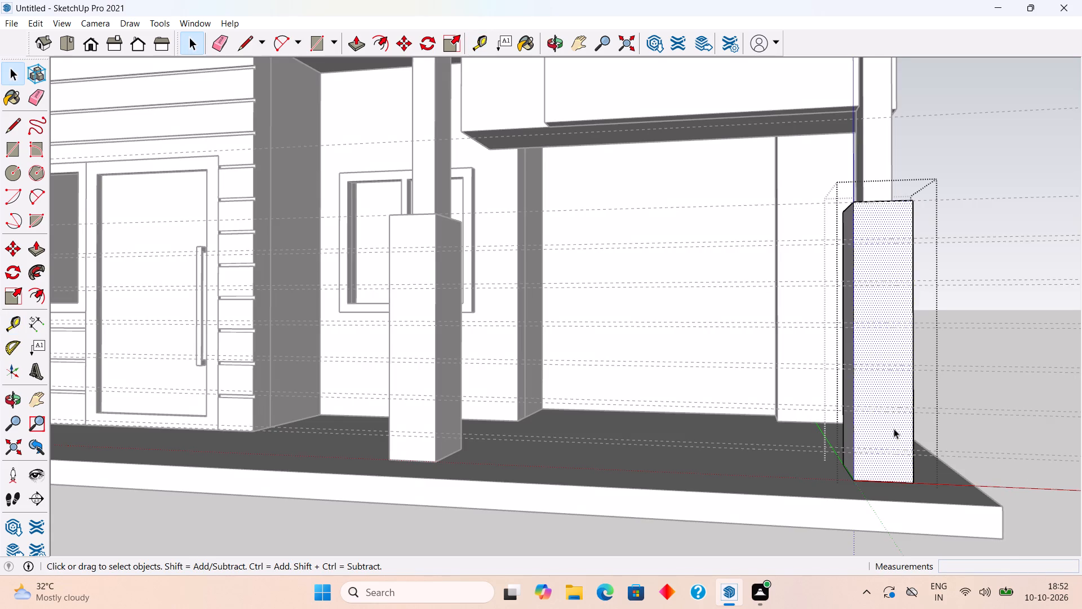
scroll(979, 341, up, 5)
scroll(944, 311, up, 1)
middle_drag(935, 311, 903, 324)
scroll(904, 323, up, 2)
scroll(848, 325, up, 2)
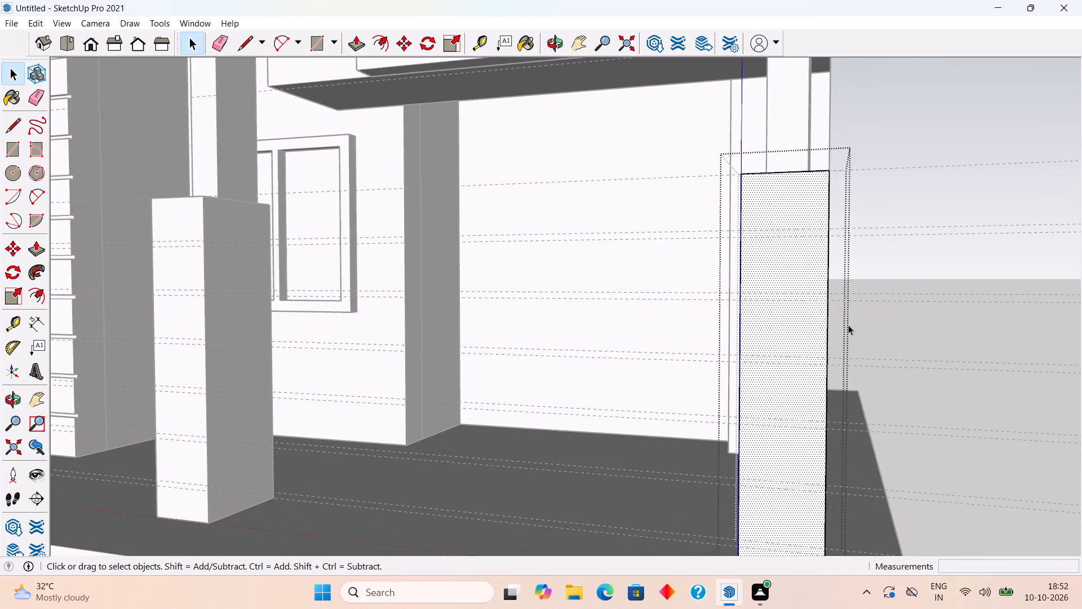
middle_drag(855, 350, 871, 390)
scroll(867, 381, up, 4)
key(r)
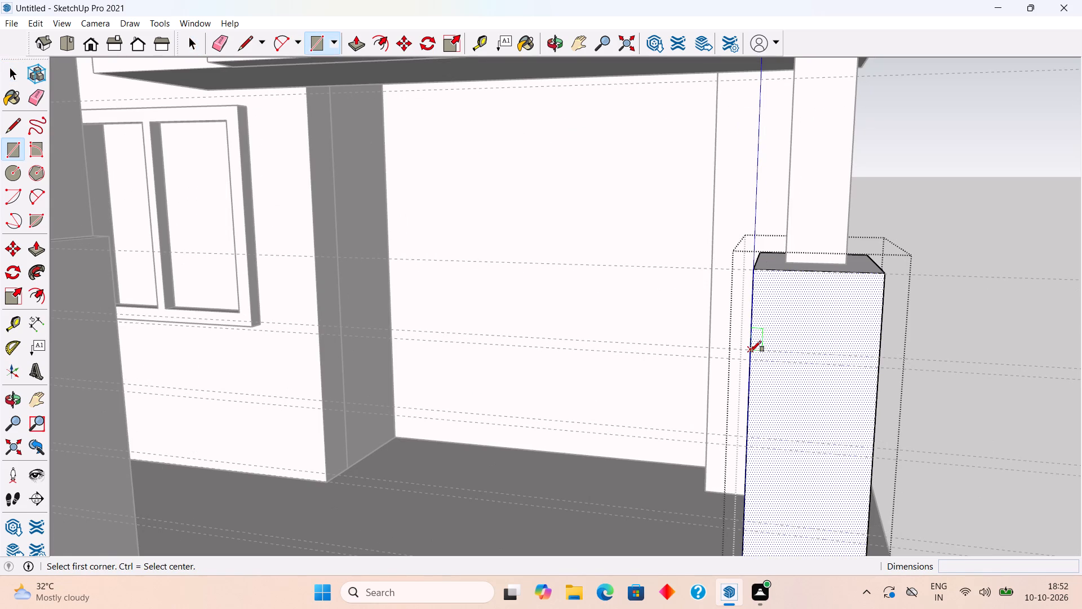
click(750, 352)
click(882, 367)
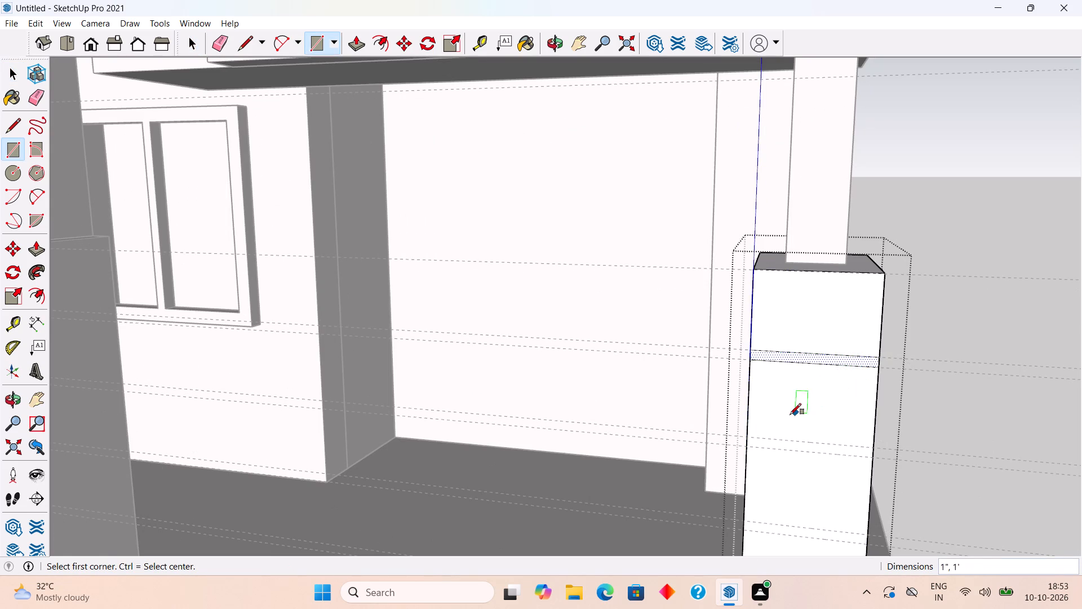
click(749, 437)
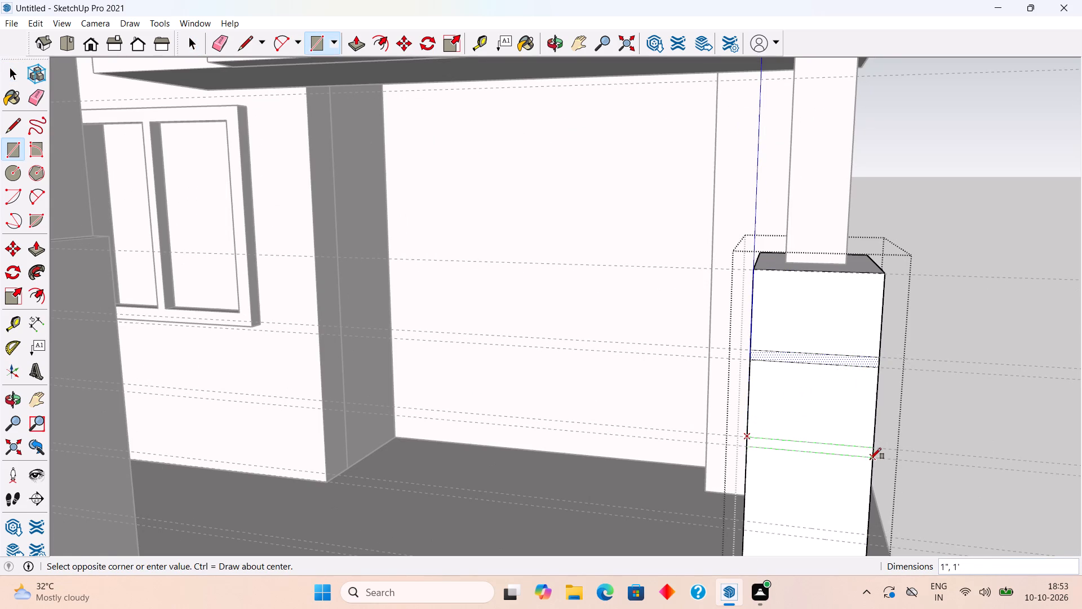
click(870, 459)
Draw 1" by 1' rectangles between the four remaining guide pairs down the outer column base's front face.
scroll(870, 459, down, 18)
scroll(861, 541, up, 4)
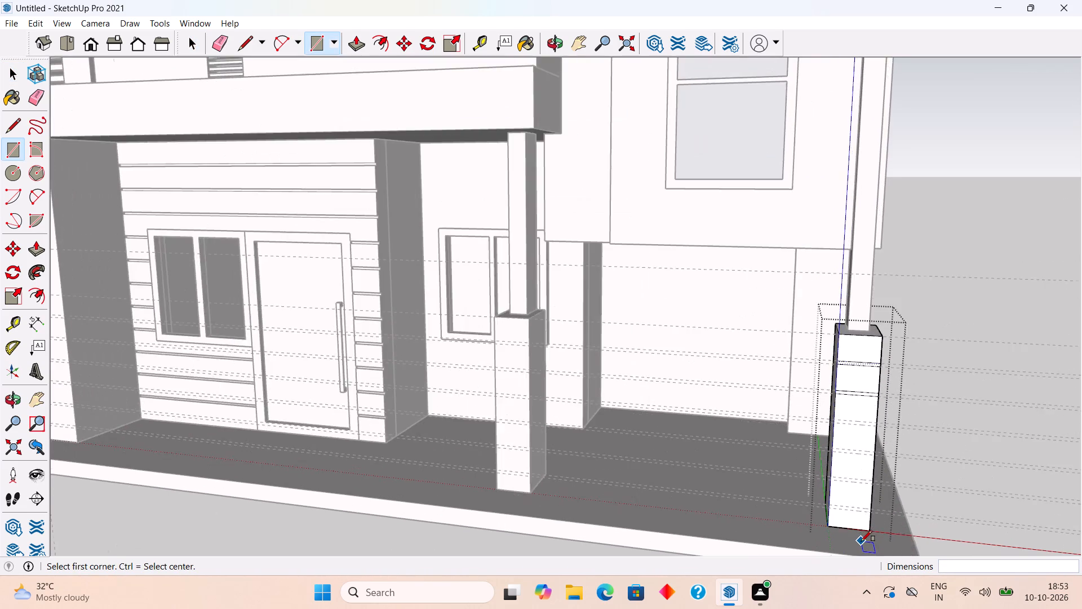
scroll(861, 541, up, 12)
scroll(866, 531, down, 3)
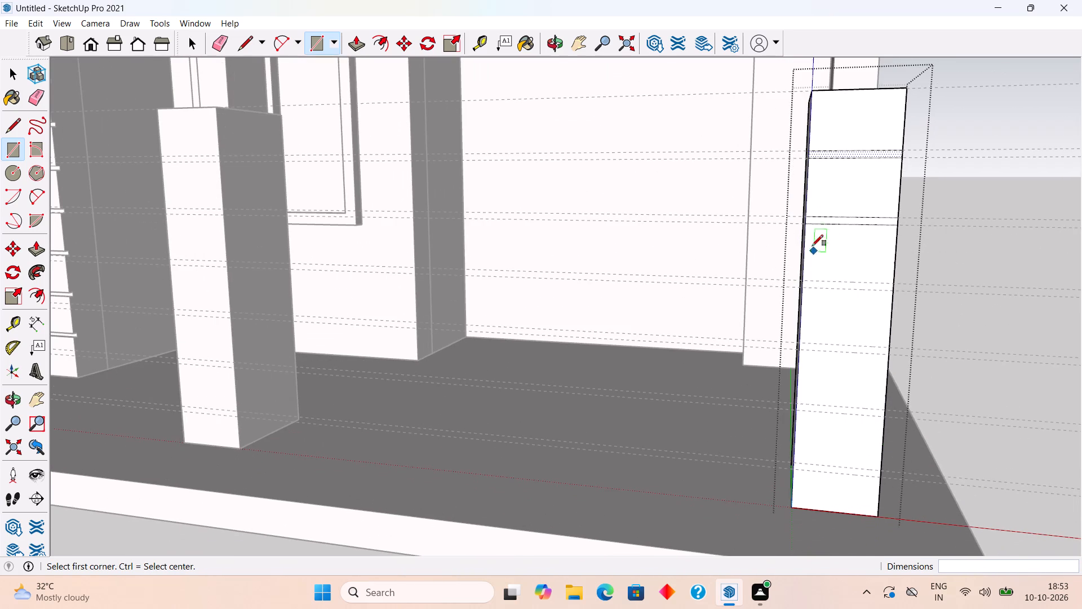
click(801, 280)
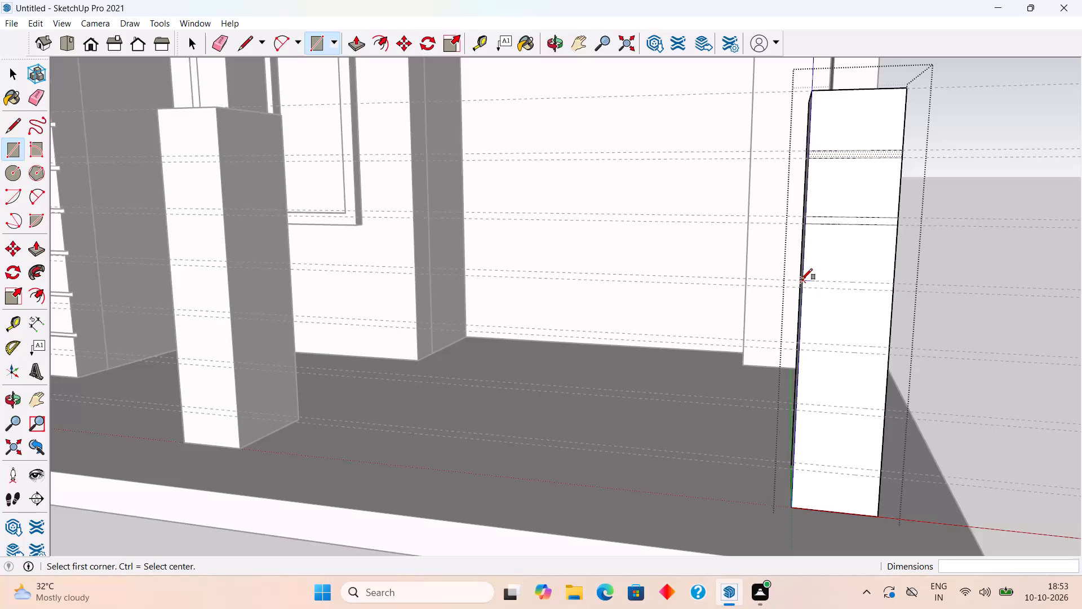
click(894, 292)
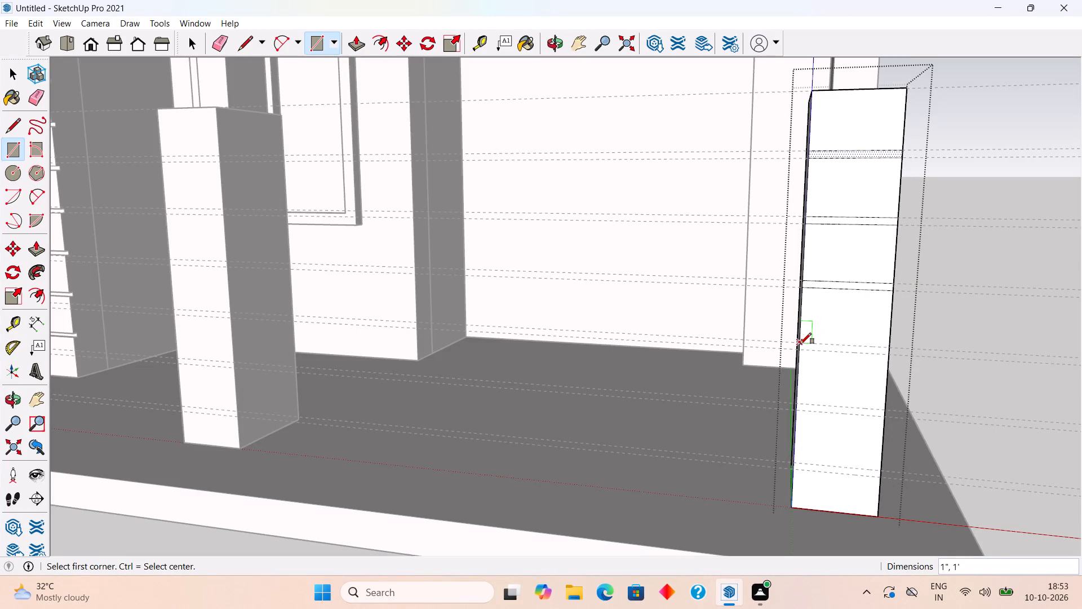
click(800, 344)
click(886, 356)
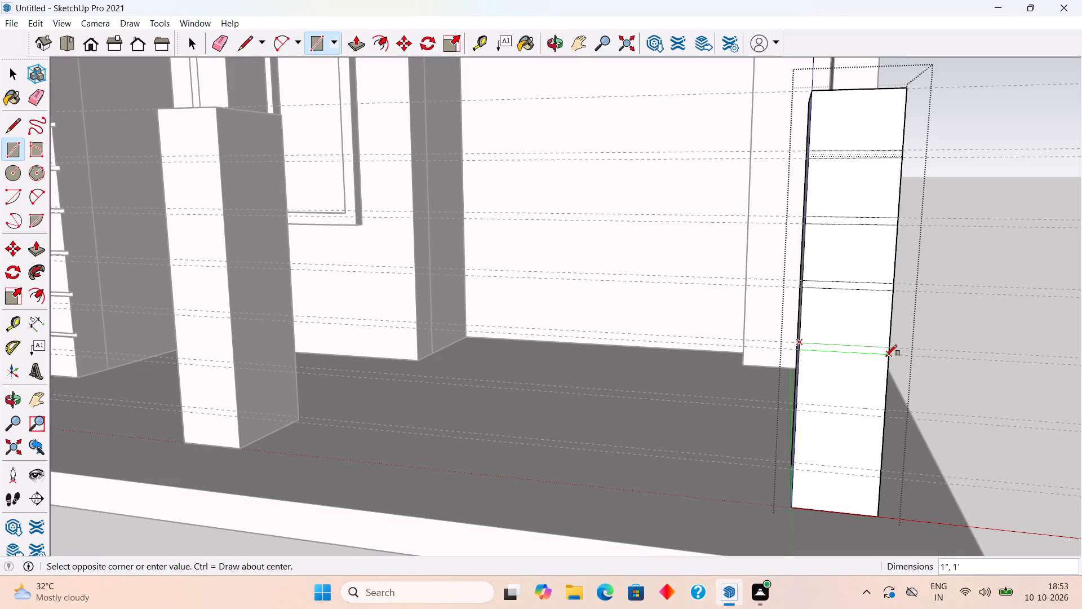
click(800, 403)
click(883, 417)
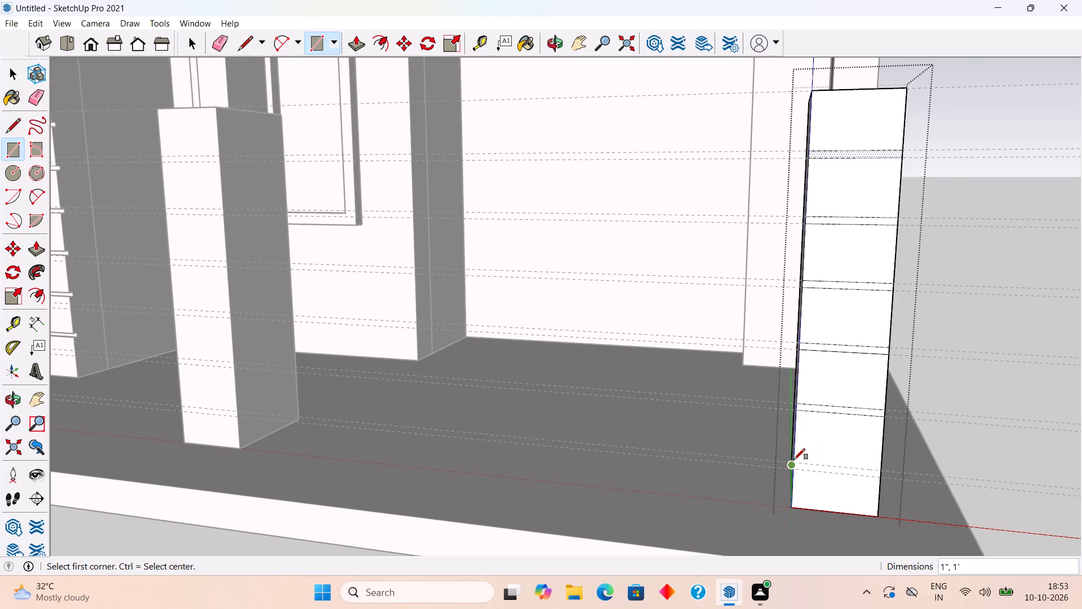
scroll(805, 472, up, 16)
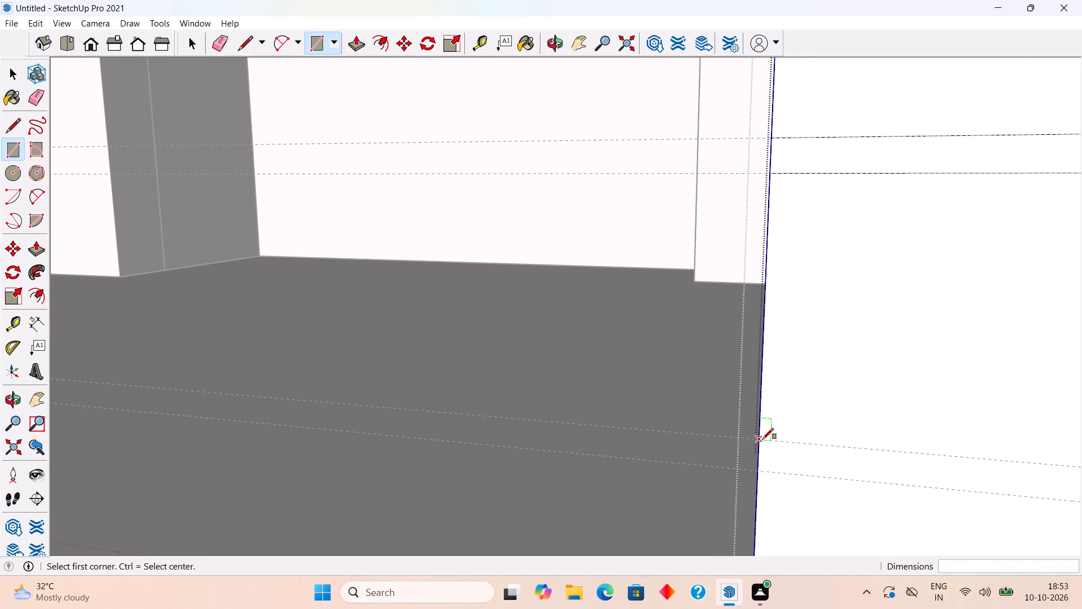
click(762, 439)
scroll(805, 474, down, 9)
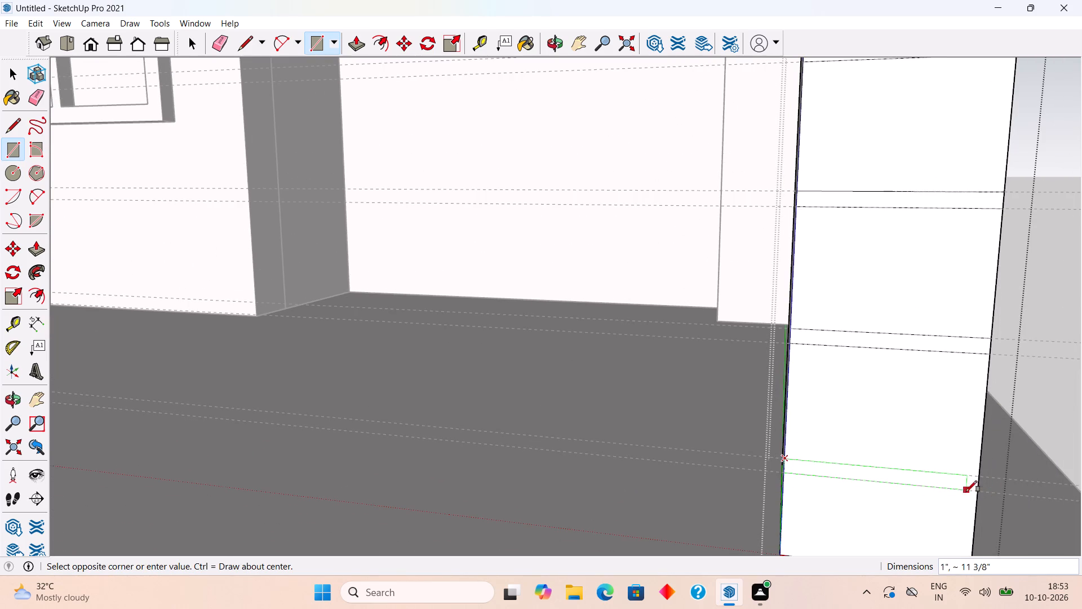
click(977, 493)
Push the lowest strip on the outer column base 1" inward with Push/Pull to form a groove.
key(space)
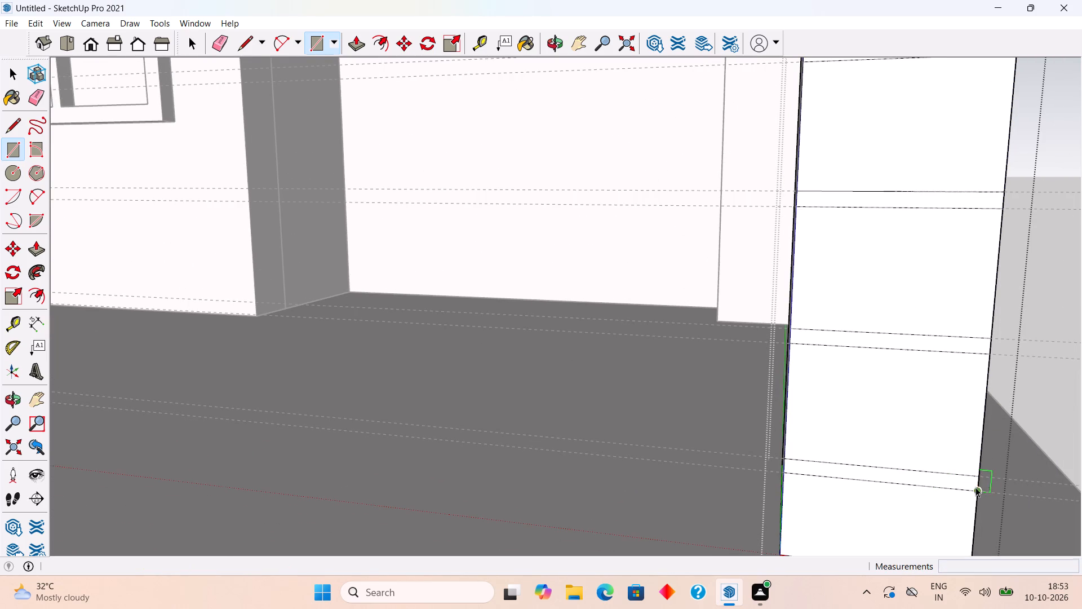
key(p)
key(space)
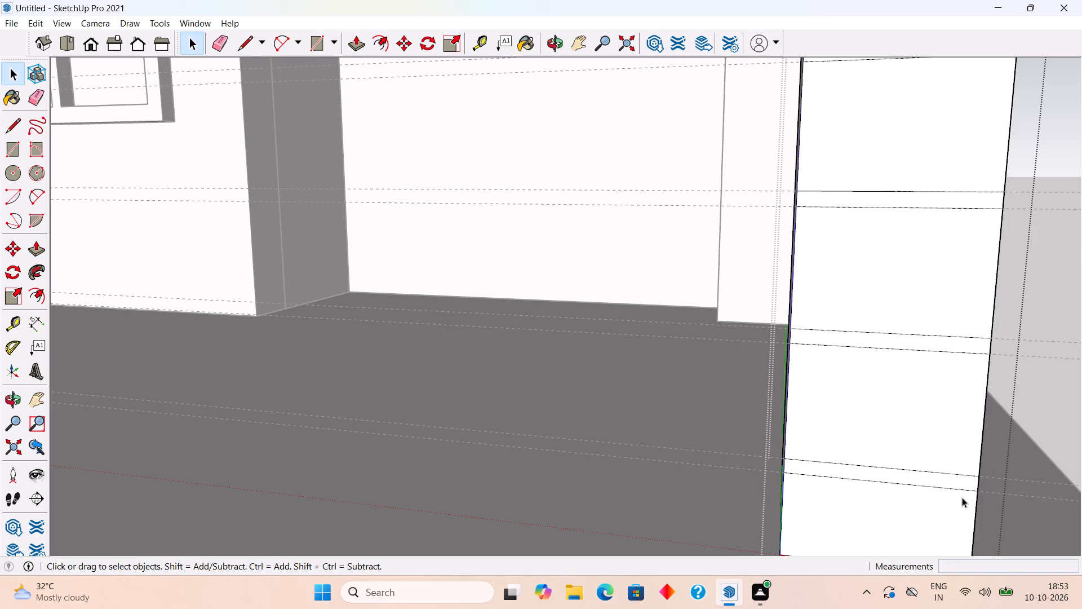
click(959, 482)
middle_drag(959, 481, 1081, 487)
scroll(798, 374, up, 4)
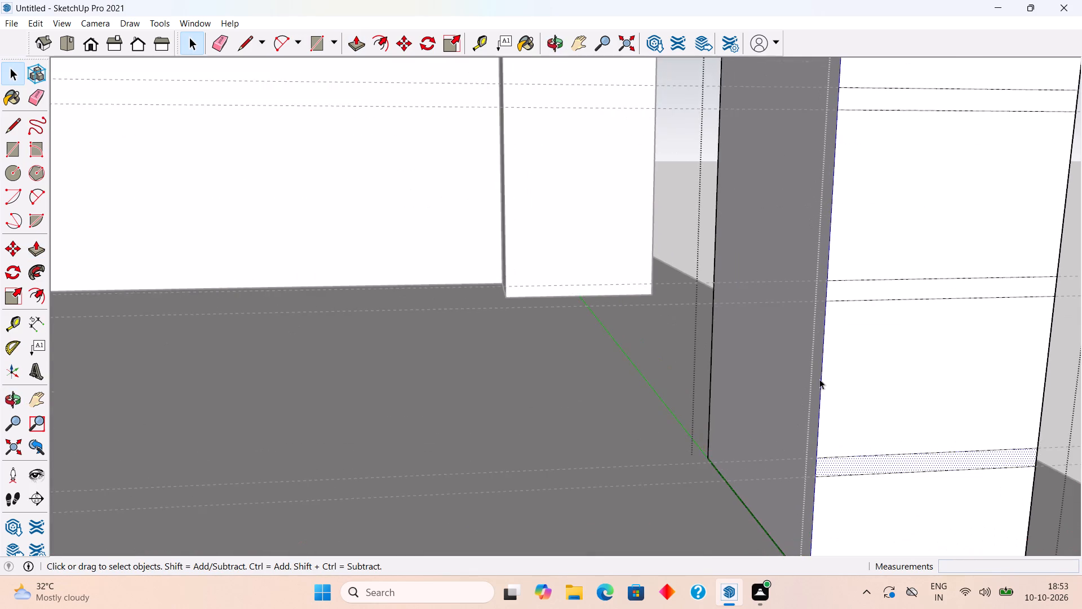
middle_drag(822, 380, 847, 401)
scroll(847, 401, down, 4)
key(p)
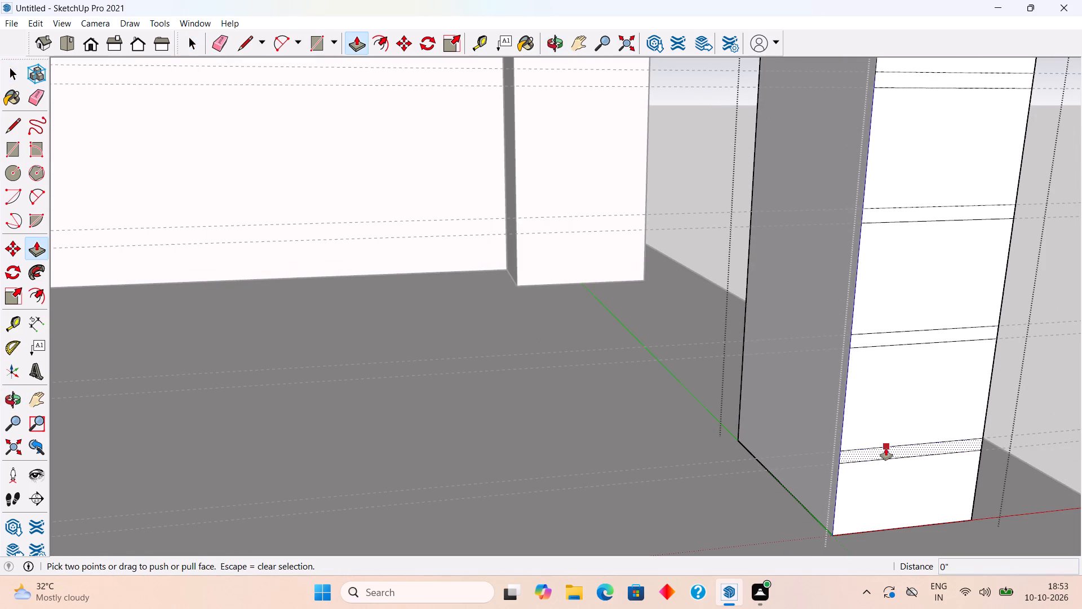
click(886, 448)
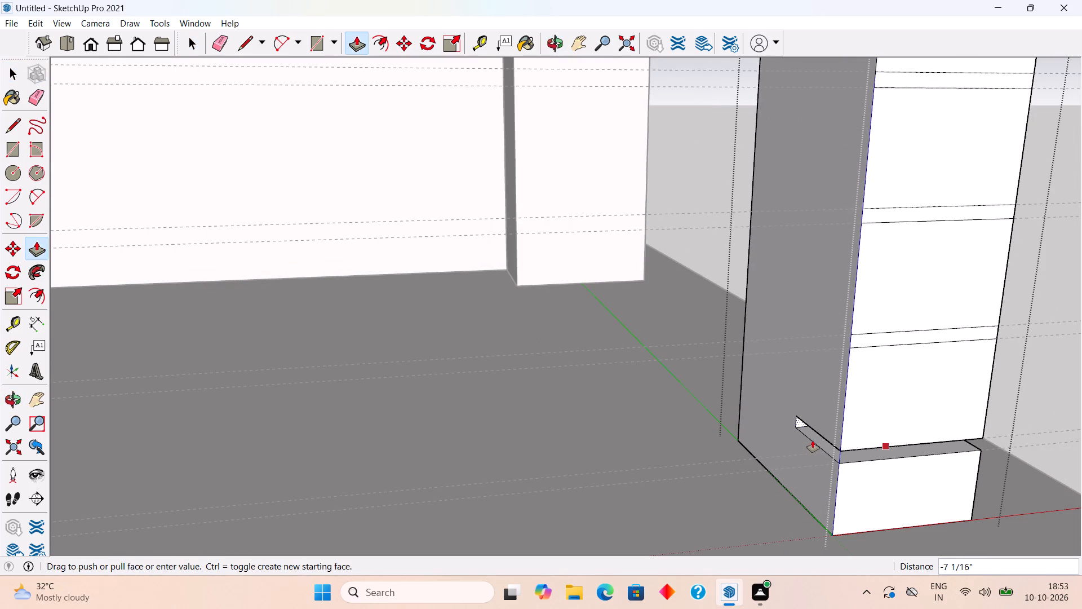
text(1")
key(Return)
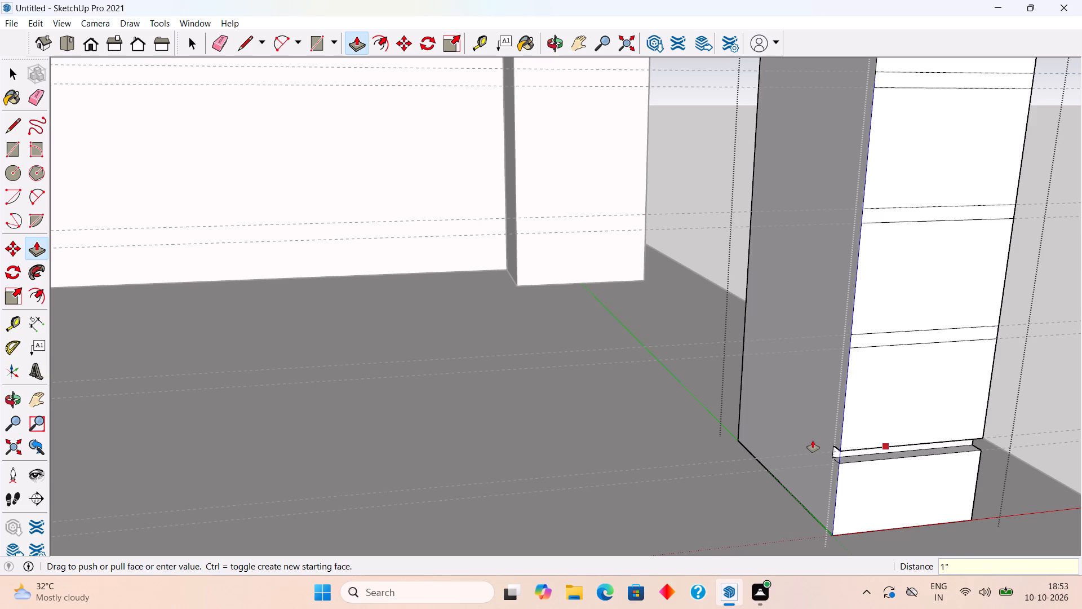
Recess the other five strips on the outer column base by the same 1", working upward, and leave the group.
double_click(866, 342)
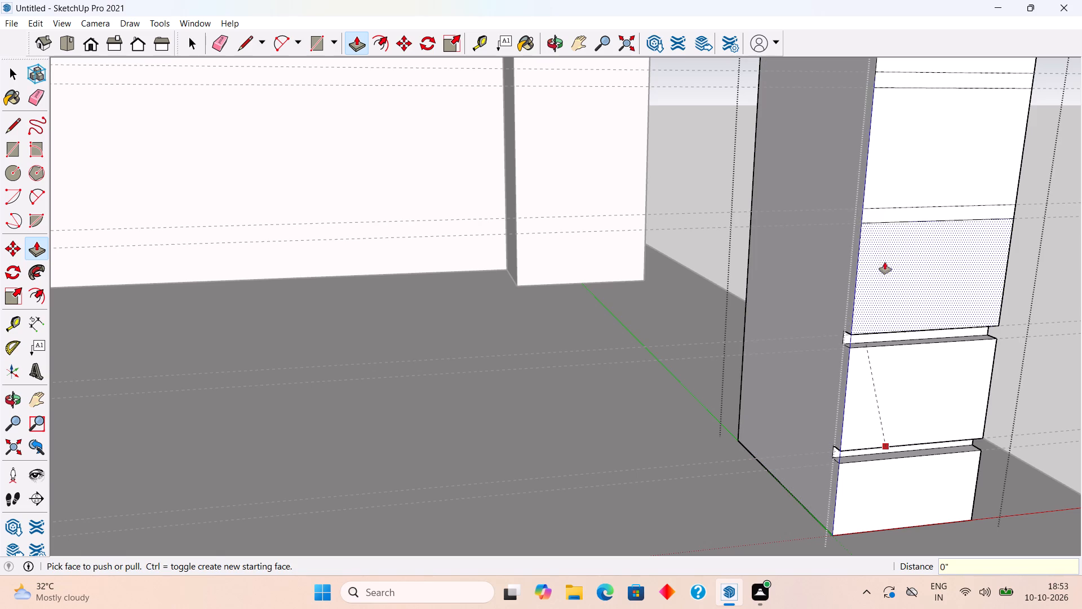
double_click(880, 219)
scroll(880, 218, down, 8)
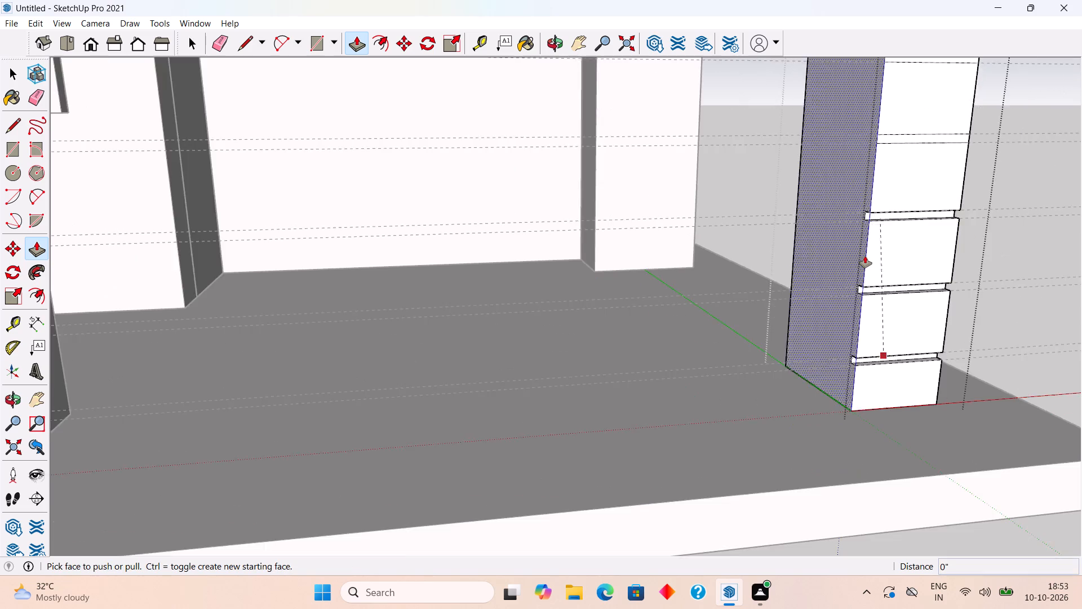
scroll(865, 256, down, 14)
scroll(876, 92, up, 9)
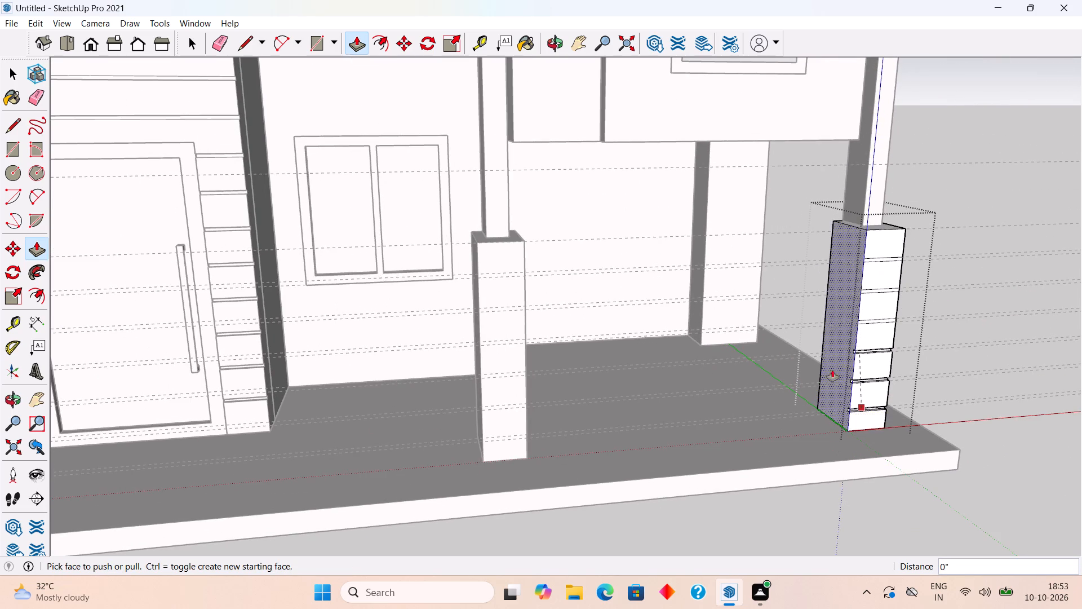
scroll(868, 309, up, 7)
double_click(855, 327)
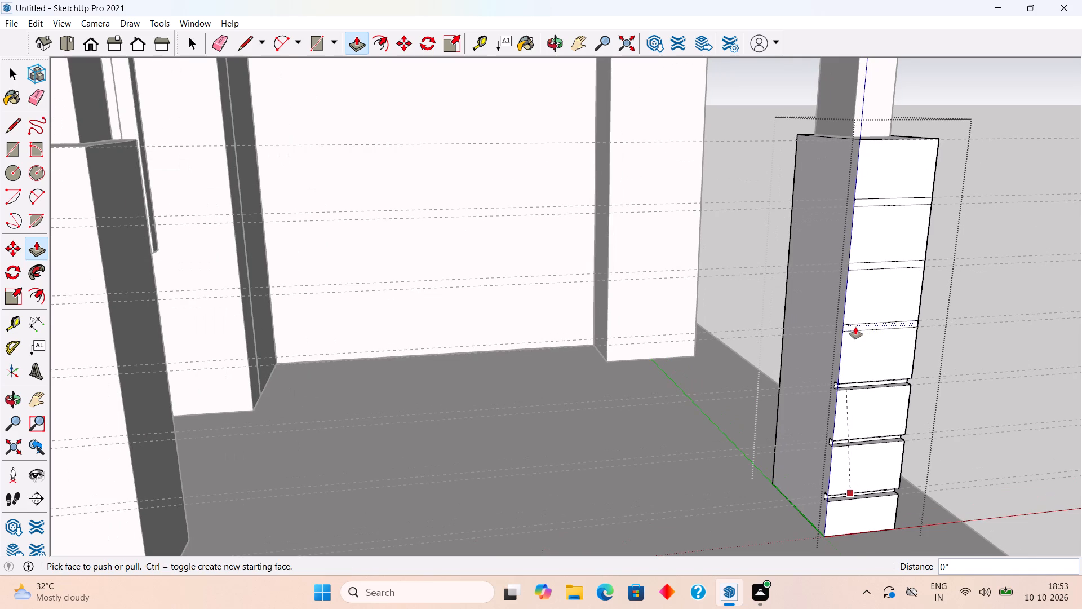
double_click(858, 266)
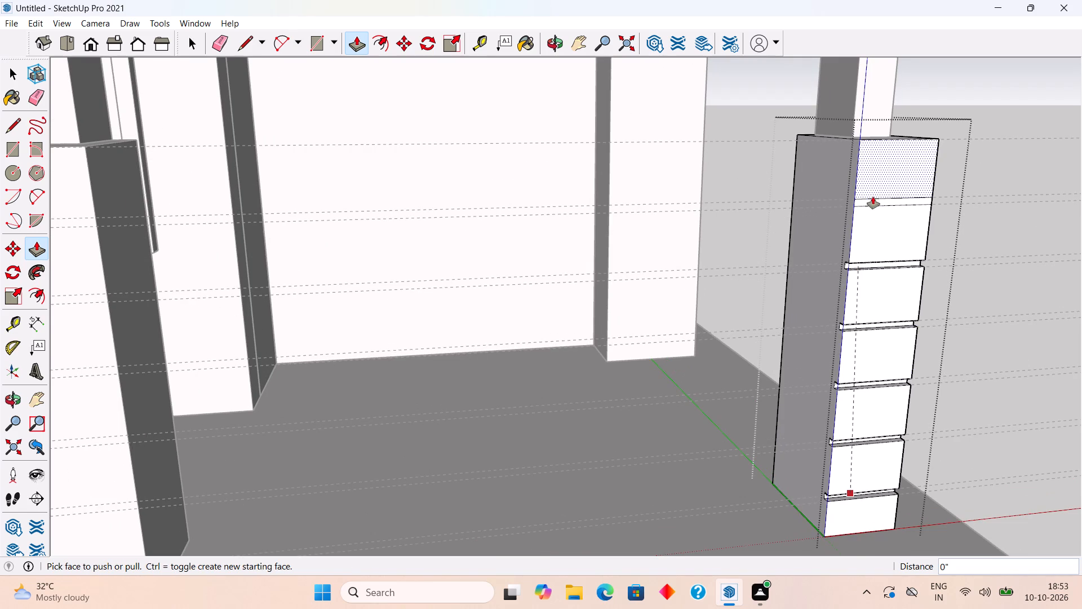
double_click(873, 200)
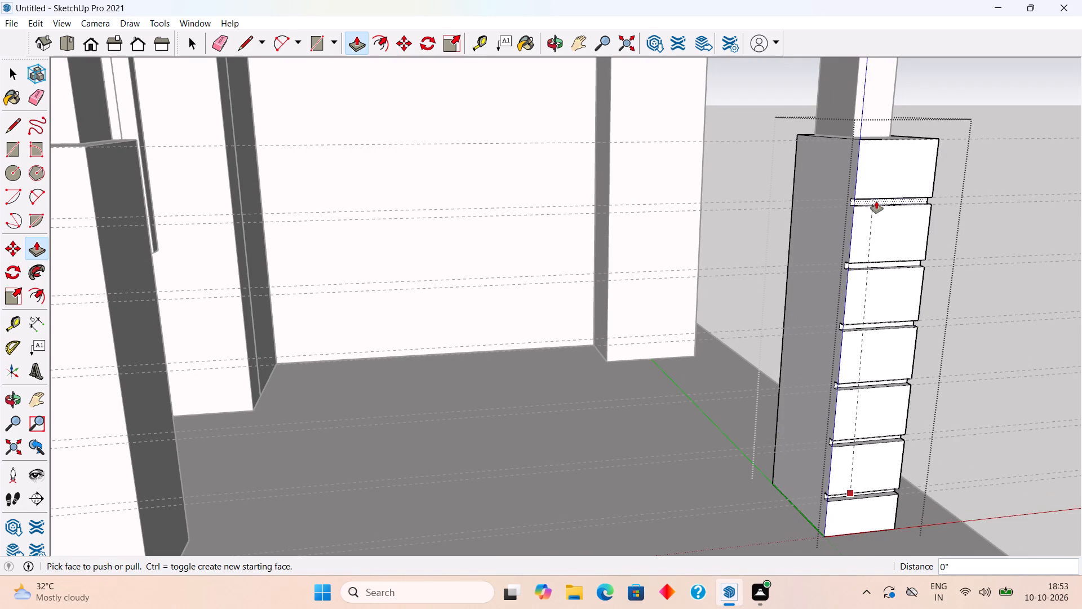
key(space)
scroll(876, 237, down, 9)
scroll(842, 276, down, 2)
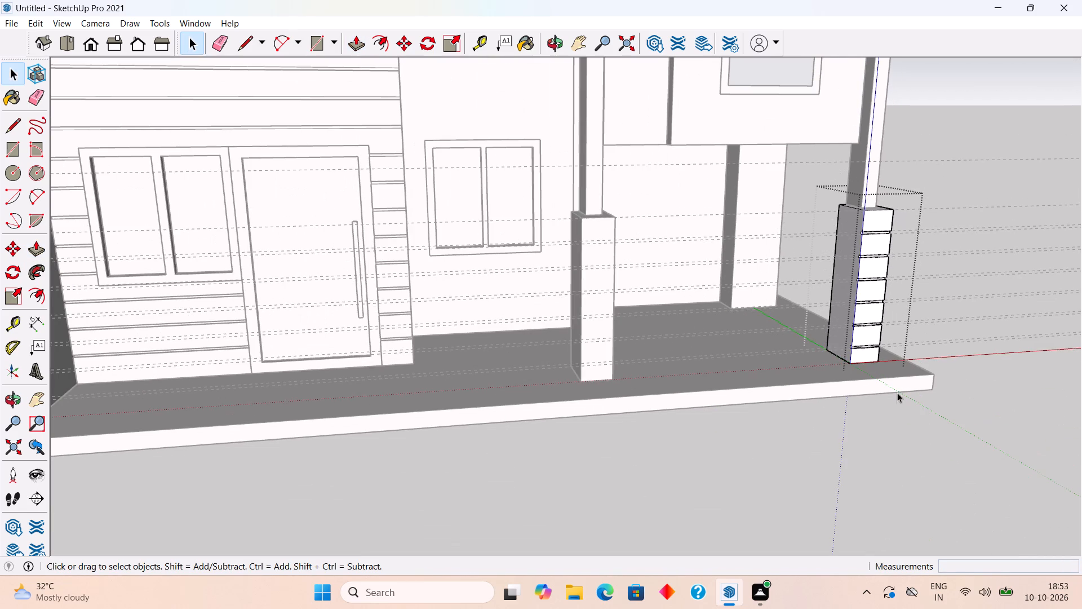
click(844, 518)
Open the inner porch column base for editing and draw 1" by 1' rectangles between the four uppermost guide pairs on its front face.
scroll(555, 336, up, 4)
triple_click(610, 320)
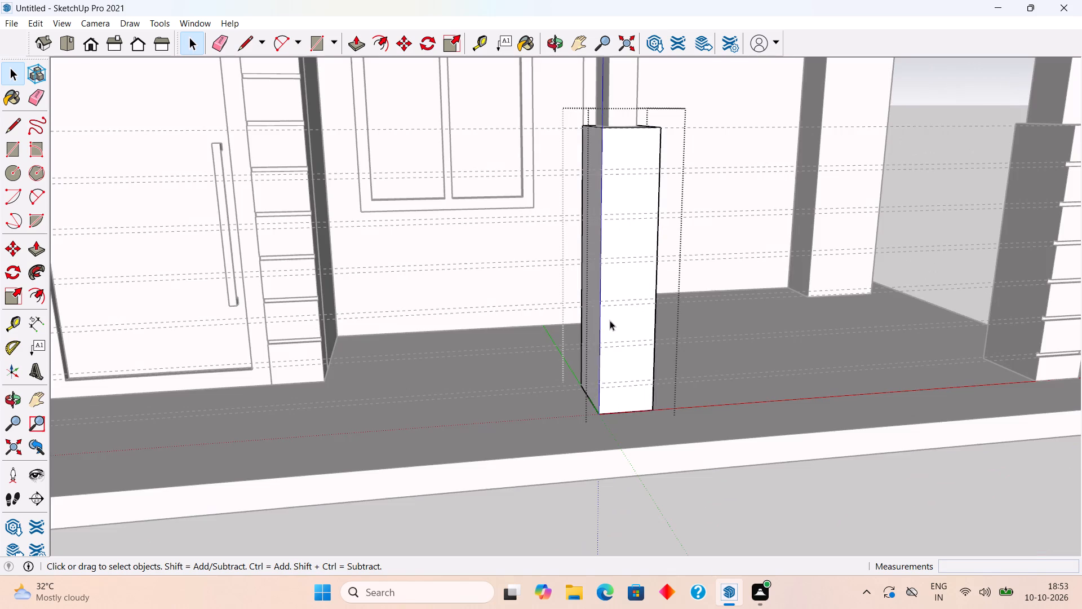
key(r)
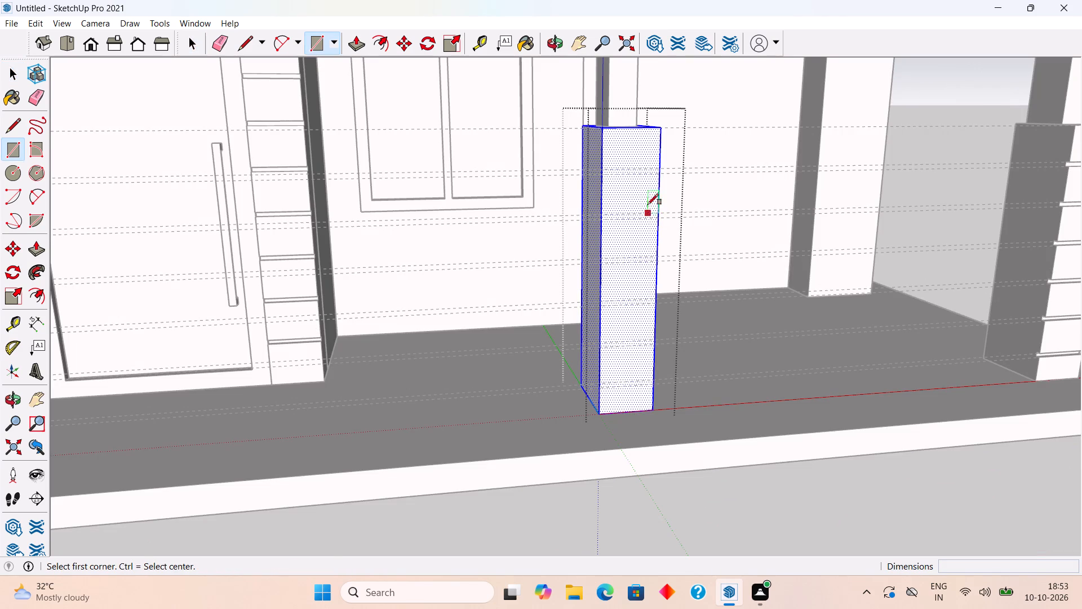
scroll(613, 179, up, 8)
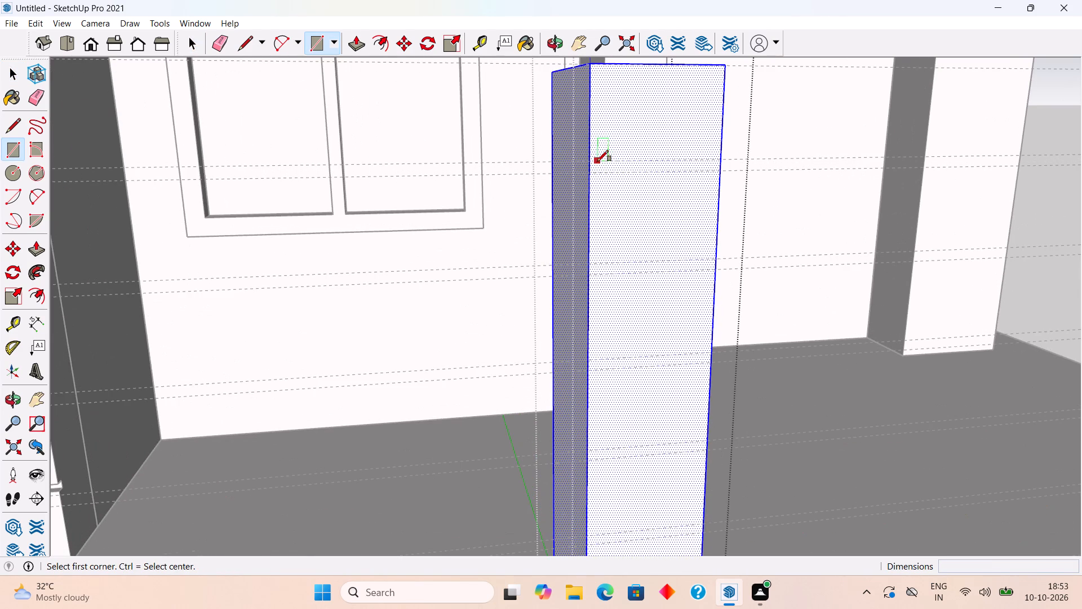
click(590, 162)
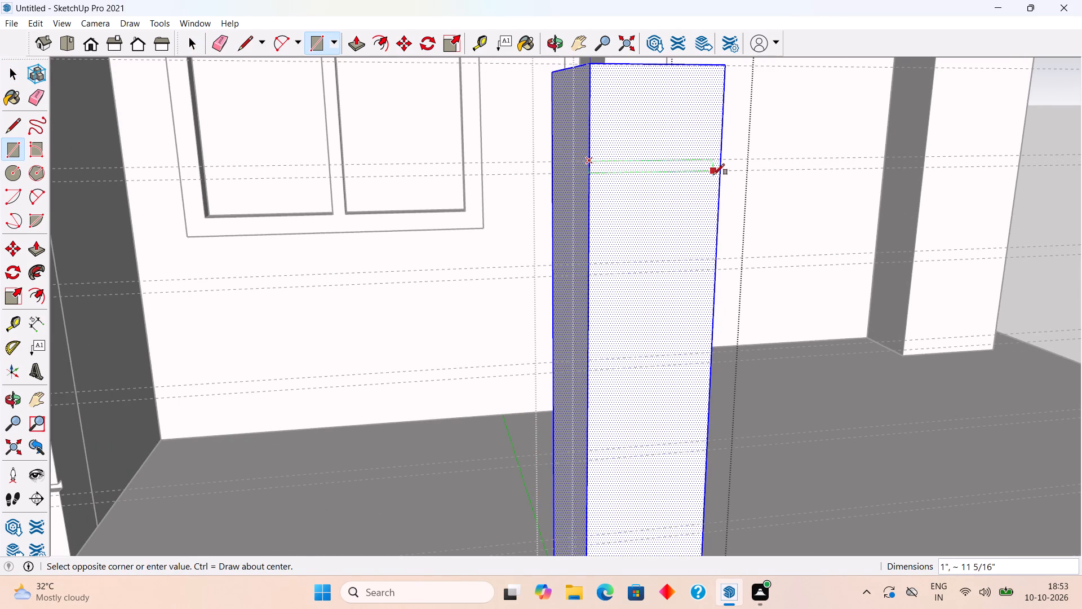
click(719, 175)
click(590, 262)
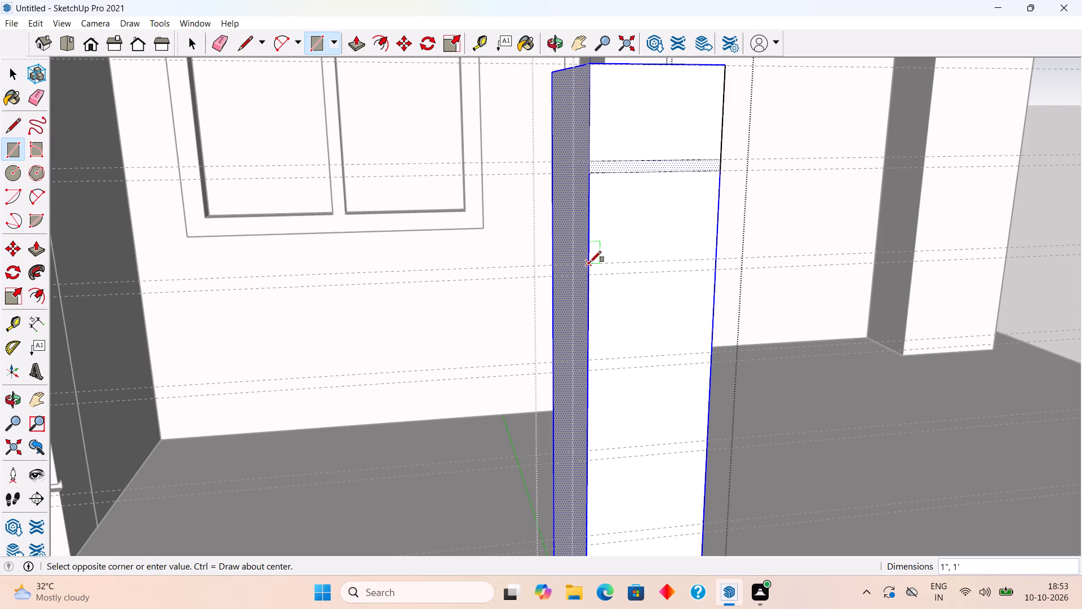
click(716, 270)
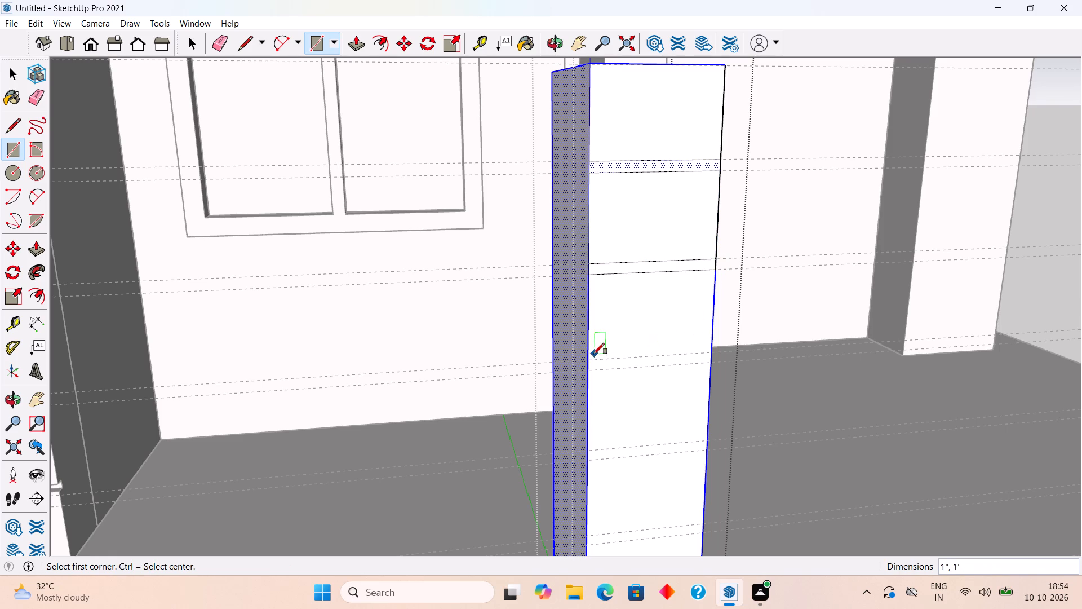
click(589, 361)
click(713, 360)
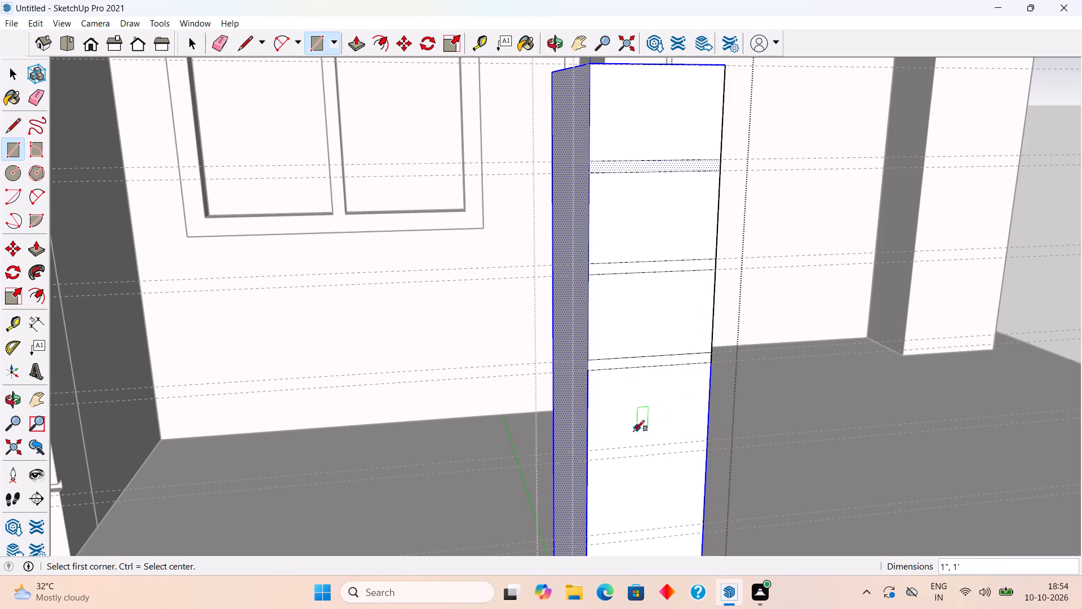
click(586, 448)
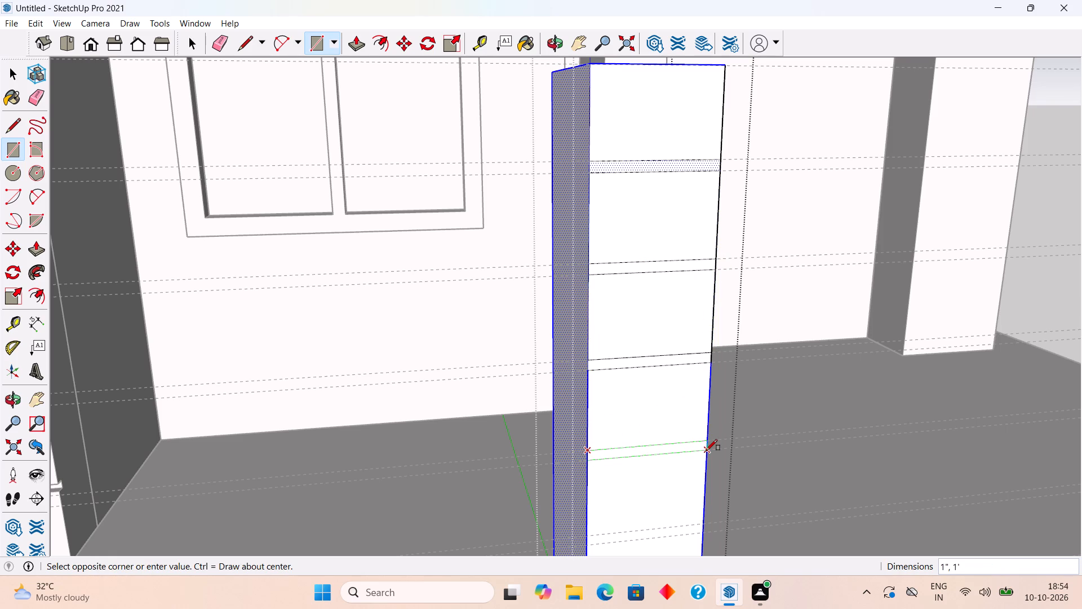
click(706, 451)
Draw 1" by 1' rectangles between the two lowest guide pairs on the inner column base's front face.
scroll(707, 447, down, 11)
scroll(715, 541, up, 6)
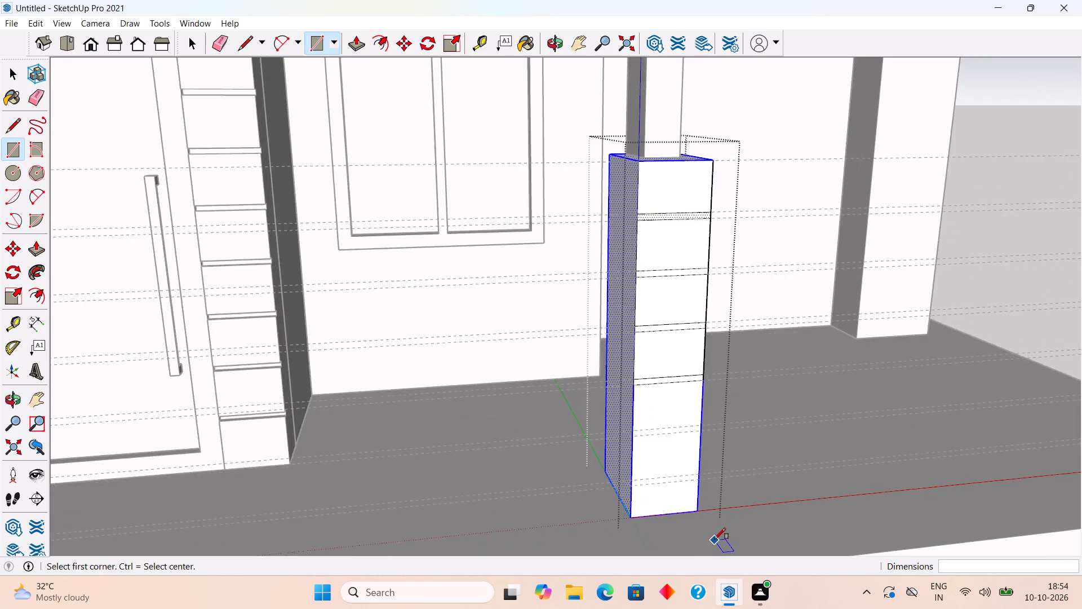
scroll(715, 539, up, 6)
click(558, 327)
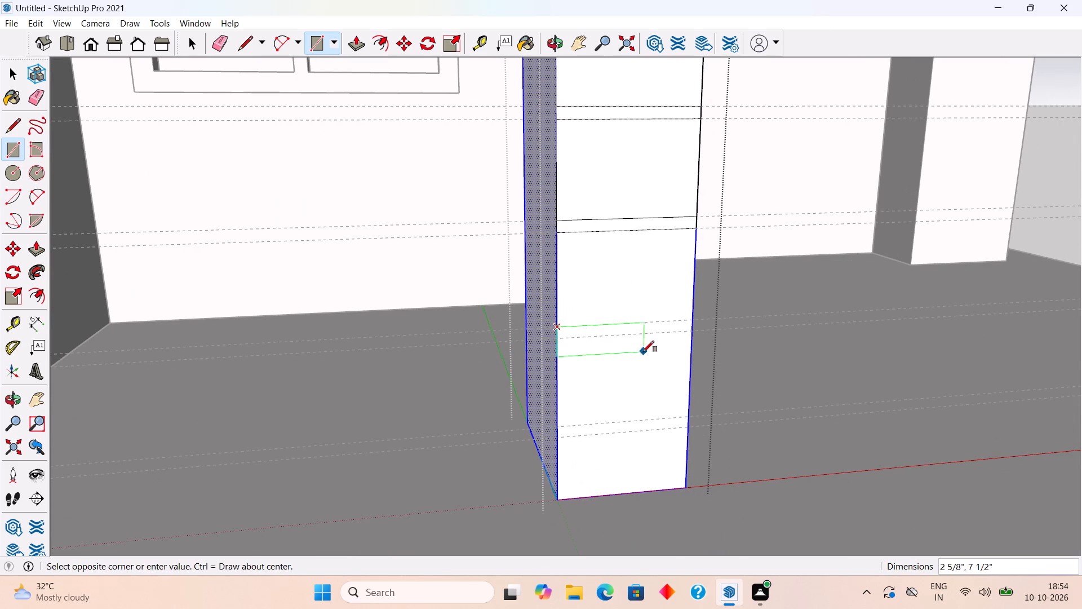
click(691, 332)
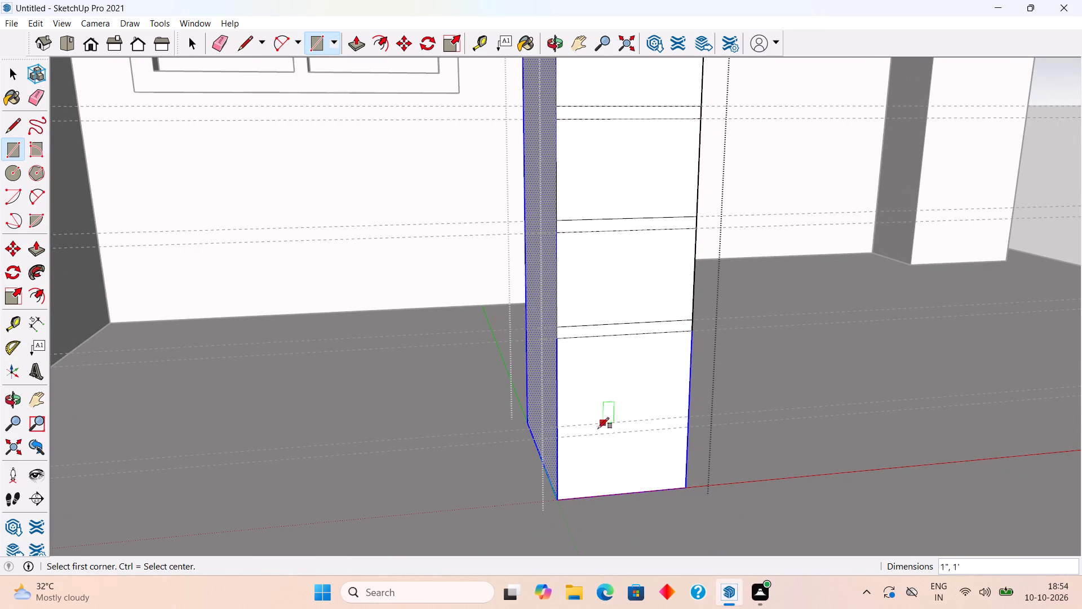
click(560, 426)
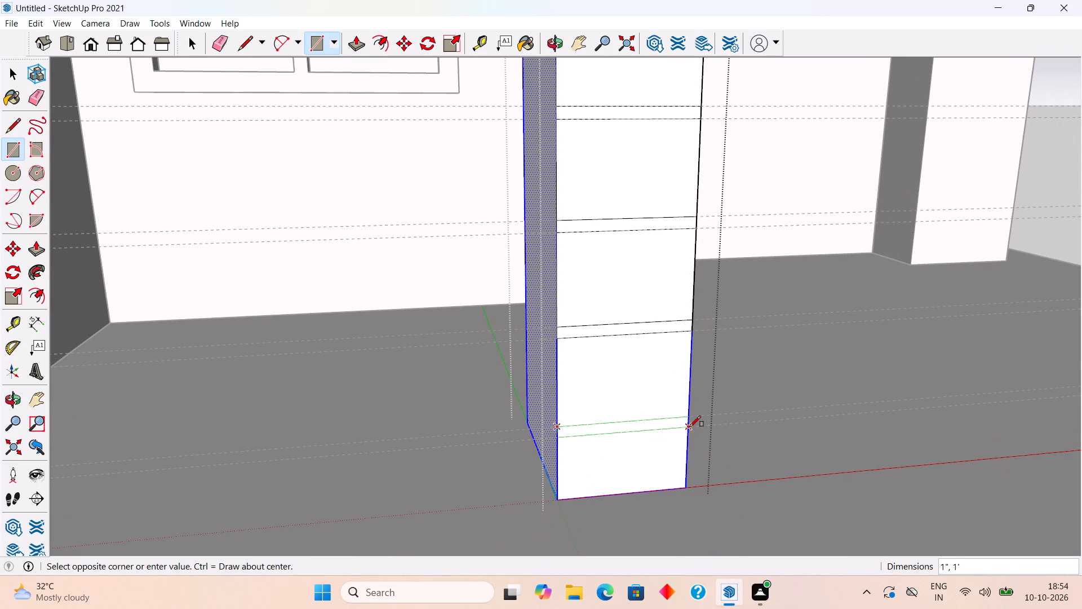
click(690, 426)
key(space)
Push the lowest strip on the inner column base 1" inward with Push/Pull to form a groove.
text(p)
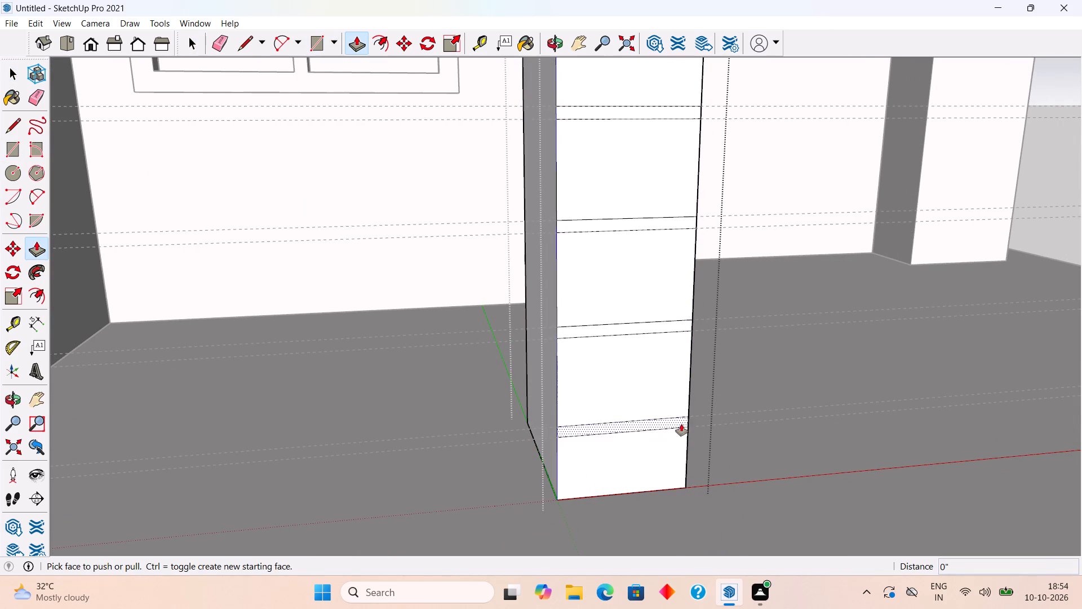
click(660, 425)
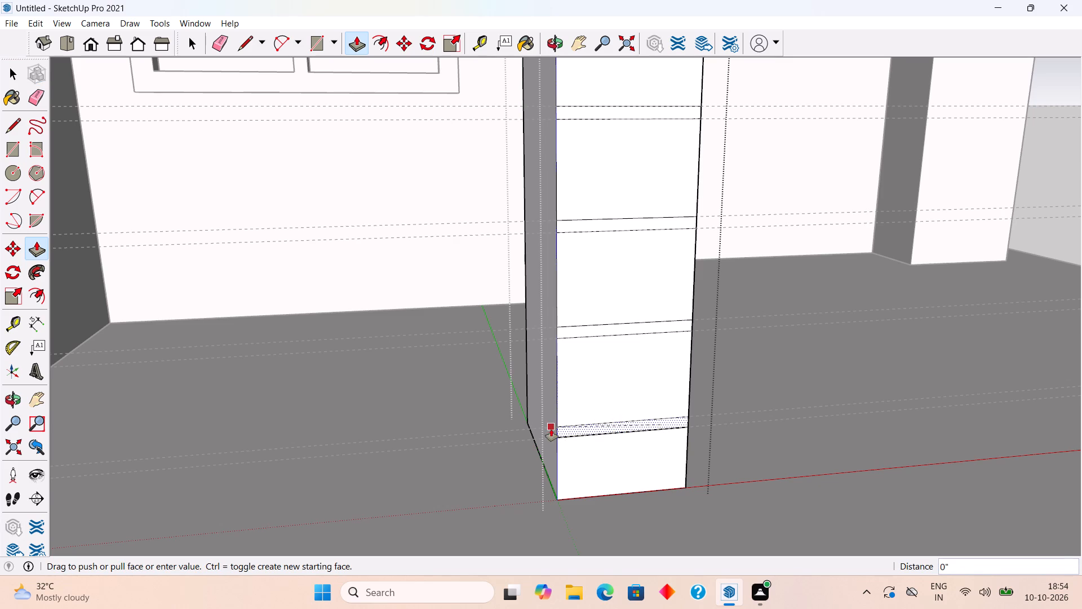
text(1")
key(Return)
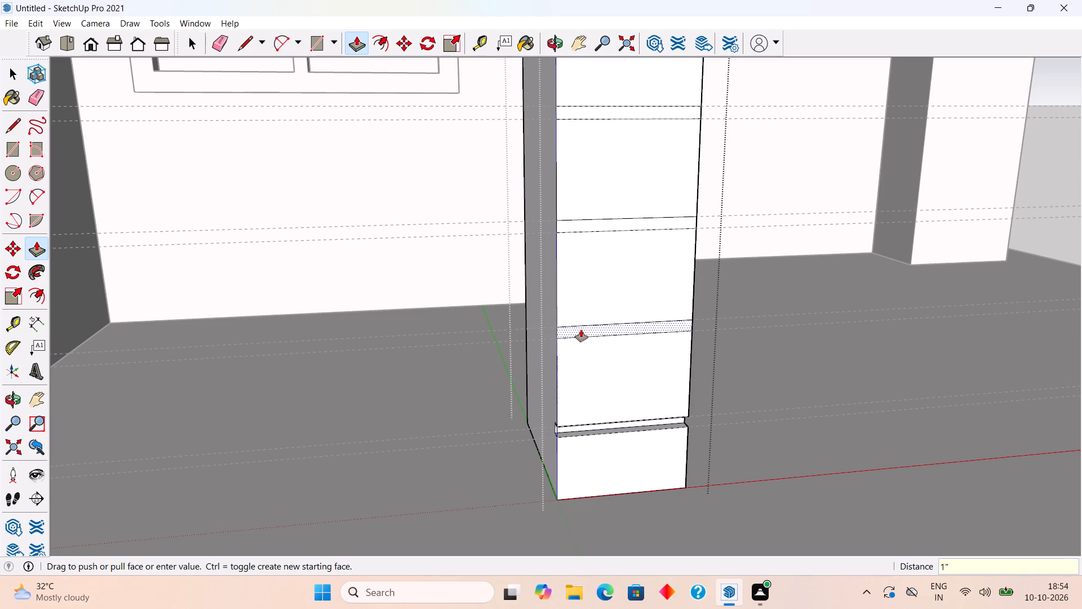
Recess the other five strips on the inner column base by the same 1", working upward, and leave the group.
double_click(566, 335)
middle_drag(591, 321, 623, 385)
scroll(623, 385, down, 11)
scroll(627, 347, up, 7)
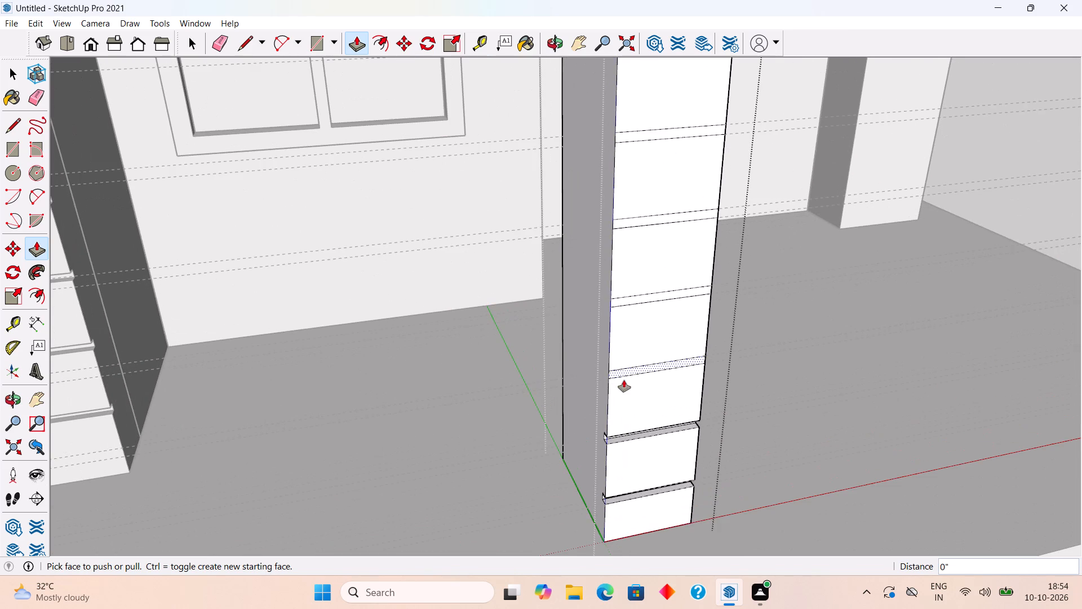
double_click(611, 372)
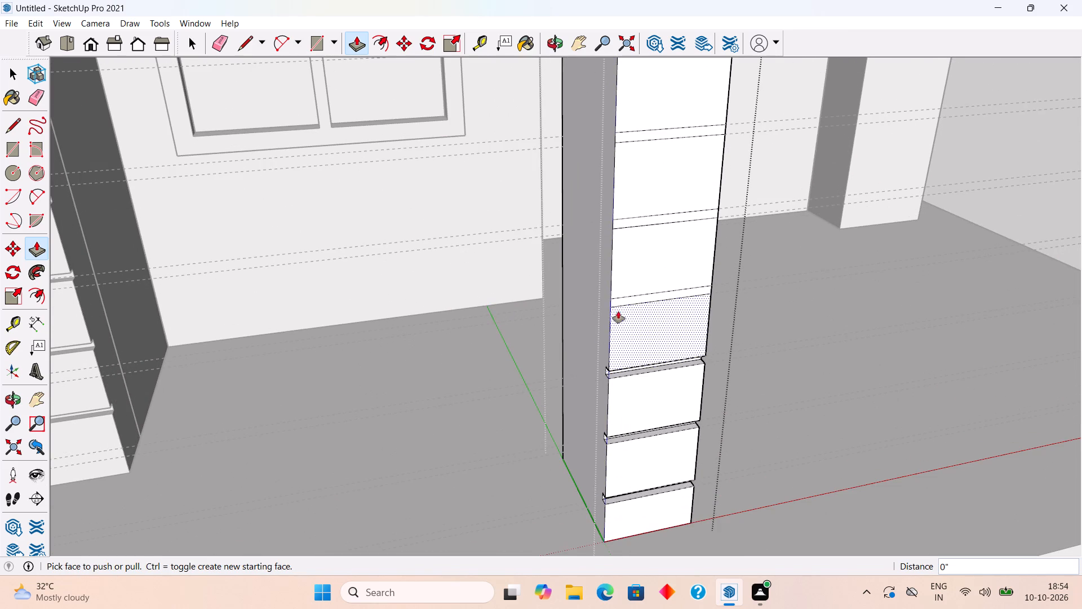
double_click(618, 303)
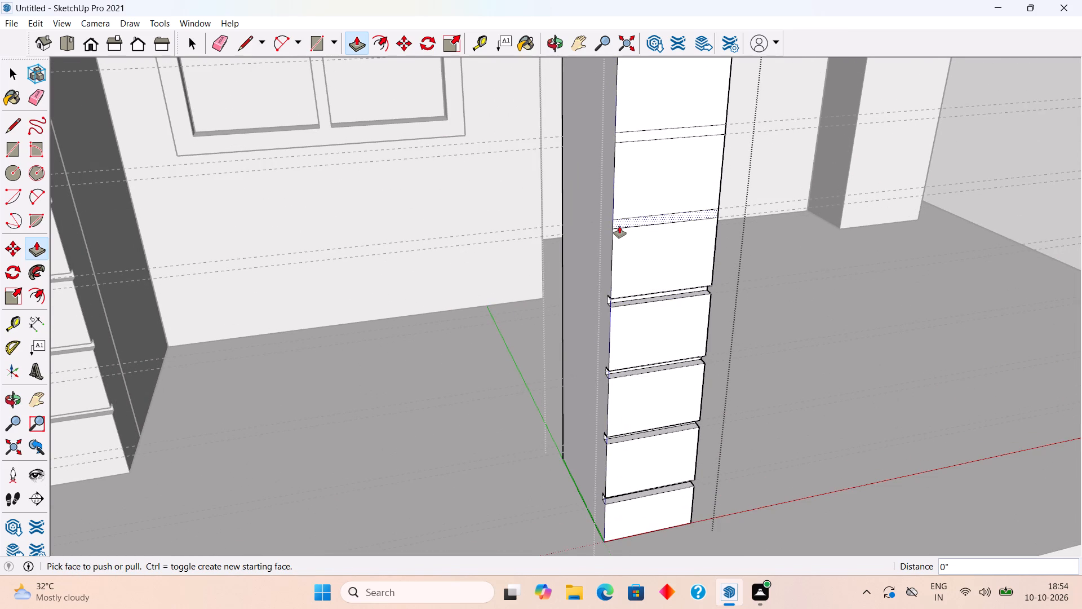
double_click(619, 226)
double_click(628, 140)
scroll(628, 140, down, 3)
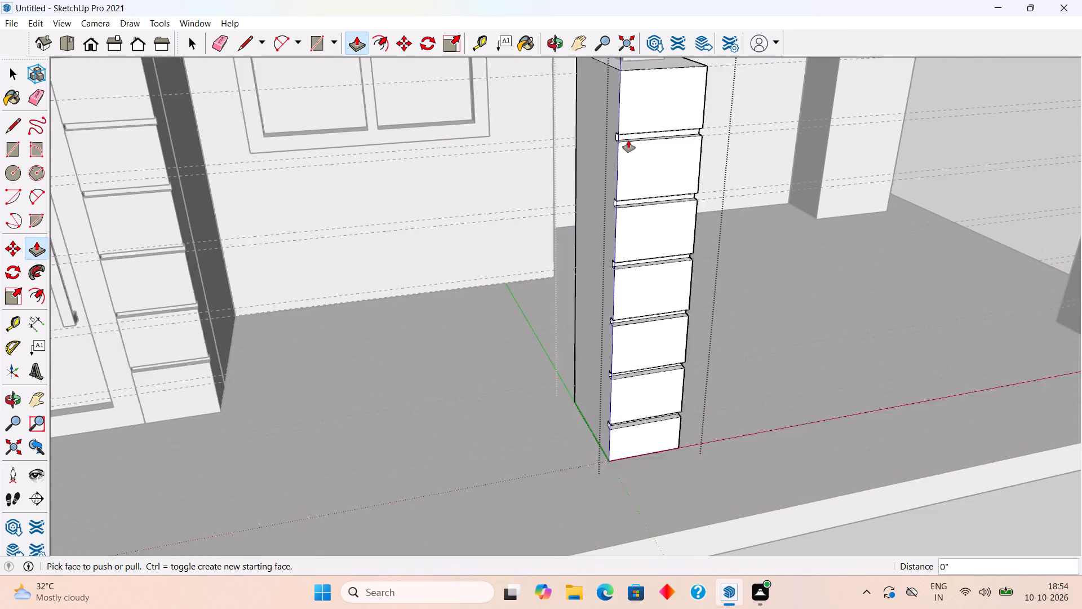
scroll(628, 140, down, 2)
key(space)
scroll(630, 157, down, 8)
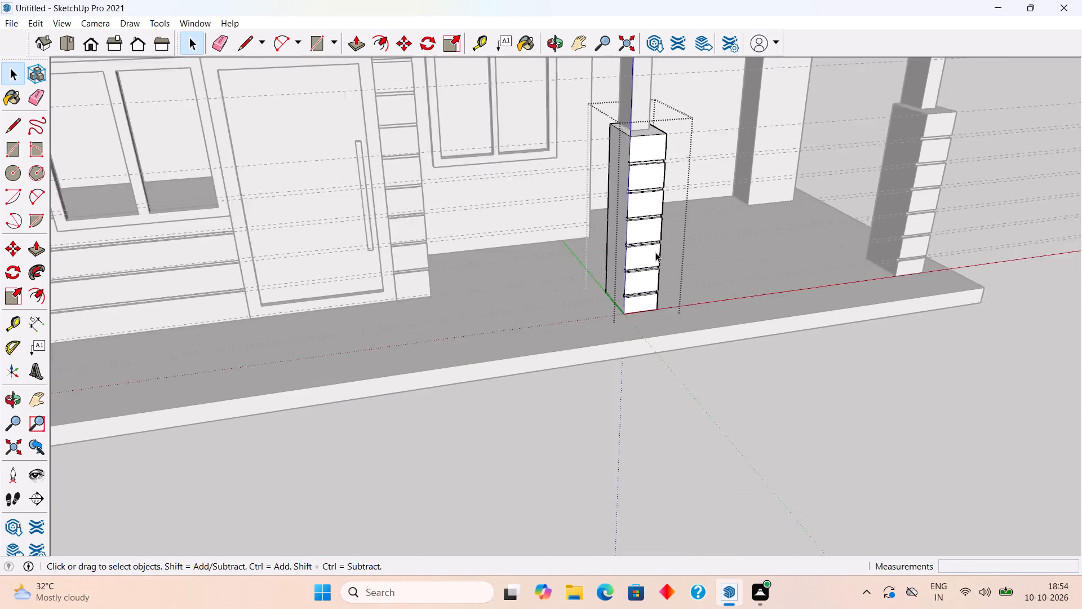
scroll(655, 252, down, 1)
click(773, 409)
Delete all construction guides from the model.
middle_drag(744, 368, 668, 368)
scroll(688, 365, down, 4)
scroll(662, 364, up, 1)
scroll(662, 363, down, 5)
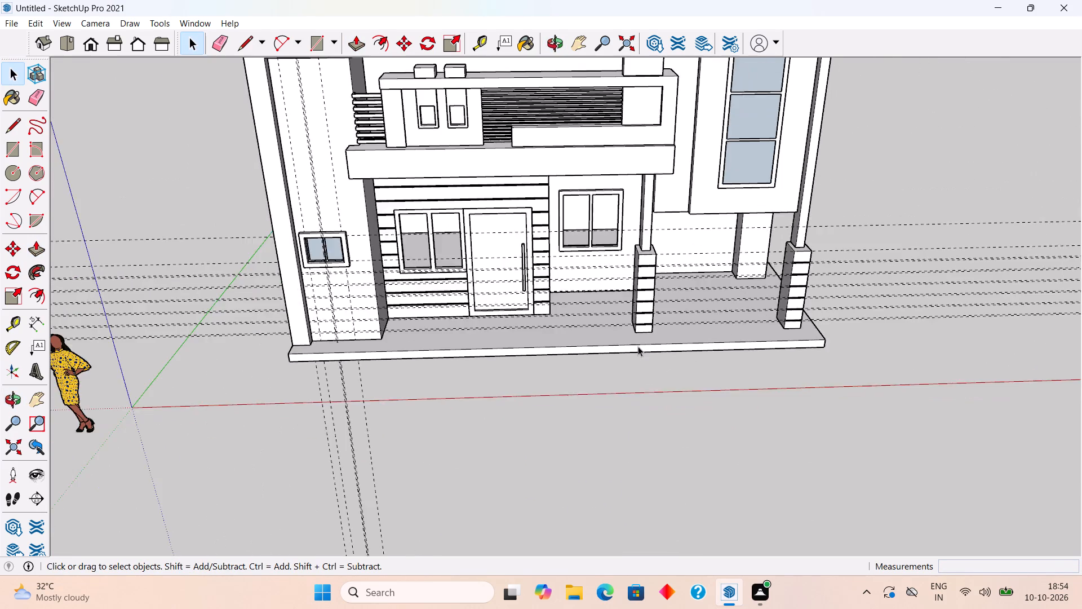
scroll(638, 346, down, 2)
middle_drag(1009, 280, 946, 197)
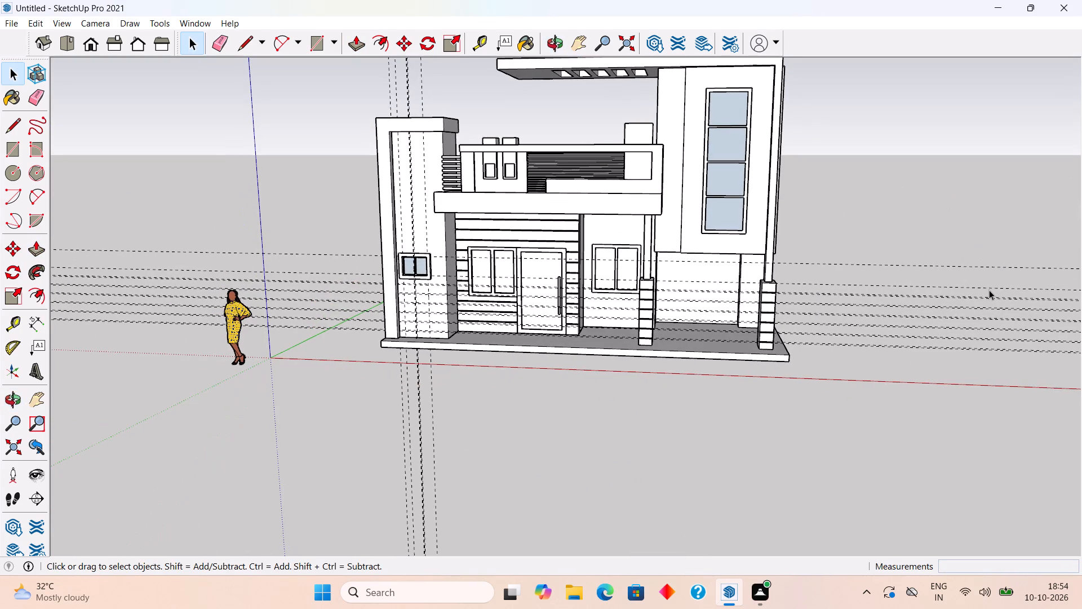
click(32, 21)
click(122, 147)
Examine the whole front facade, roof canopy and porch columns from above and at eye level.
scroll(311, 271, down, 1)
middle_drag(311, 272, 399, 328)
scroll(401, 326, up, 1)
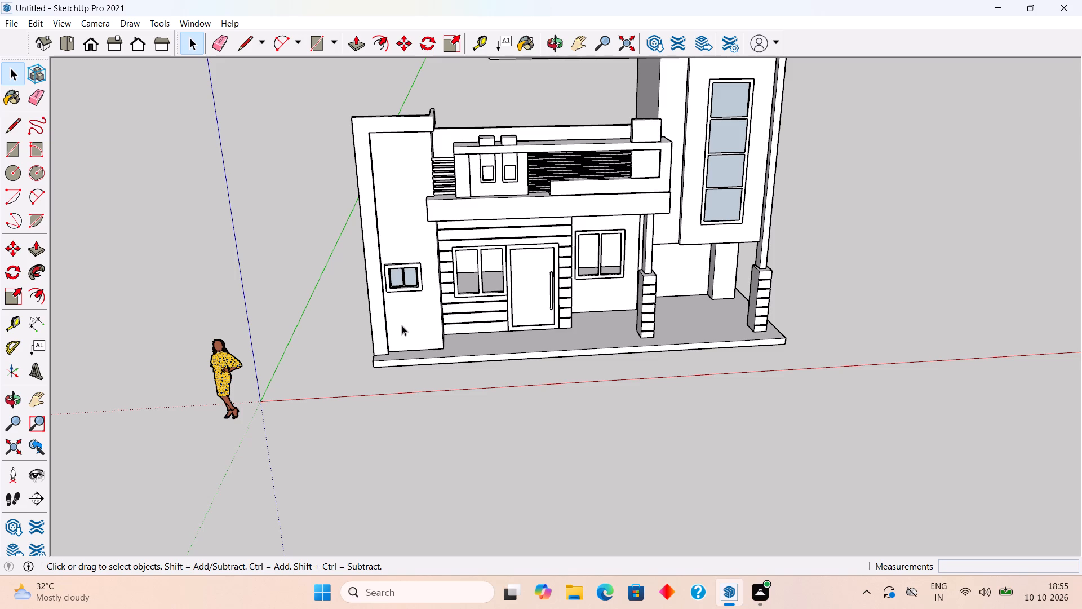
scroll(426, 337, down, 3)
scroll(520, 57, up, 4)
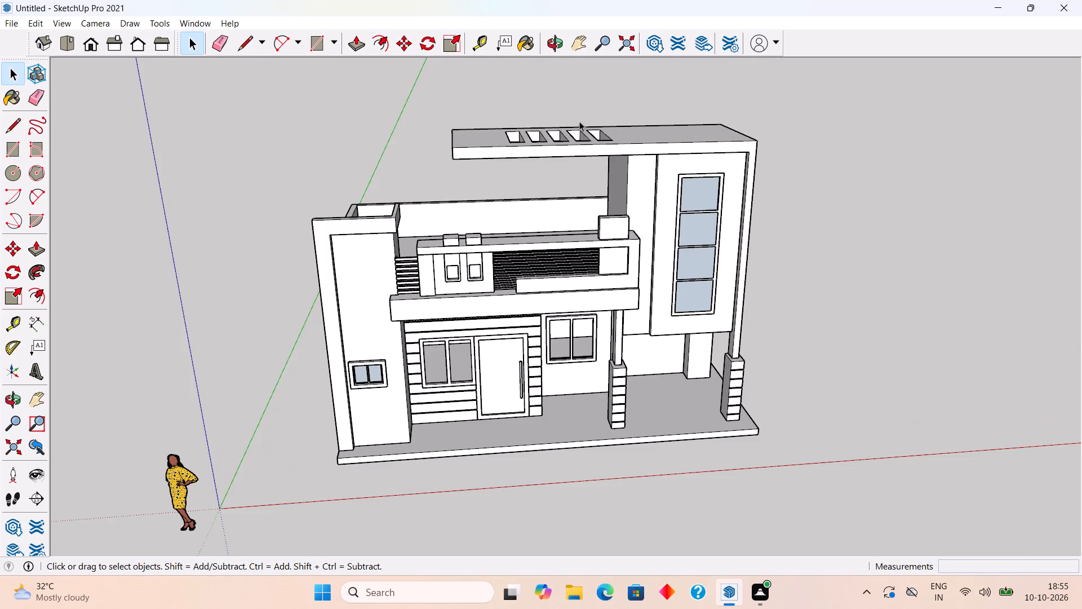
middle_drag(579, 107, 535, 37)
middle_drag(593, 167, 587, 152)
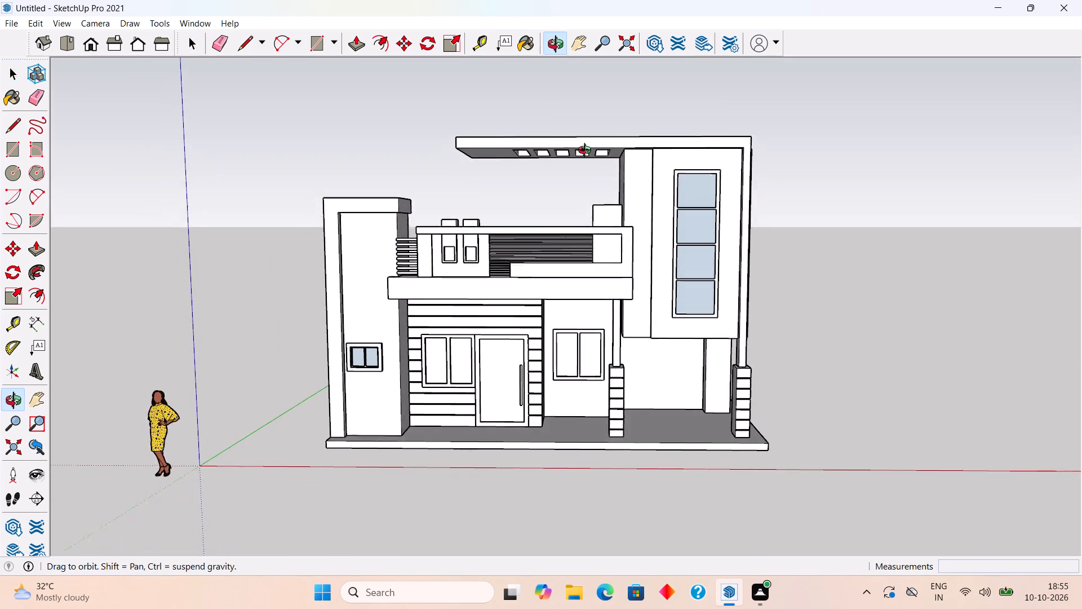
middle_drag(587, 152, 587, 151)
scroll(587, 151, up, 2)
scroll(243, 159, up, 1)
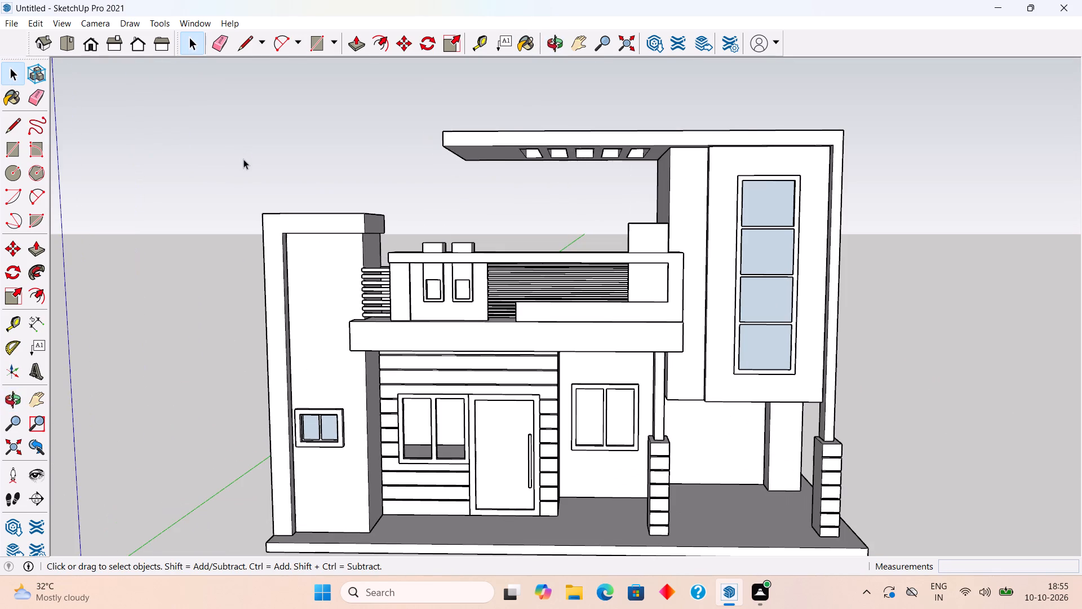
scroll(243, 159, down, 1)
middle_drag(751, 423, 752, 412)
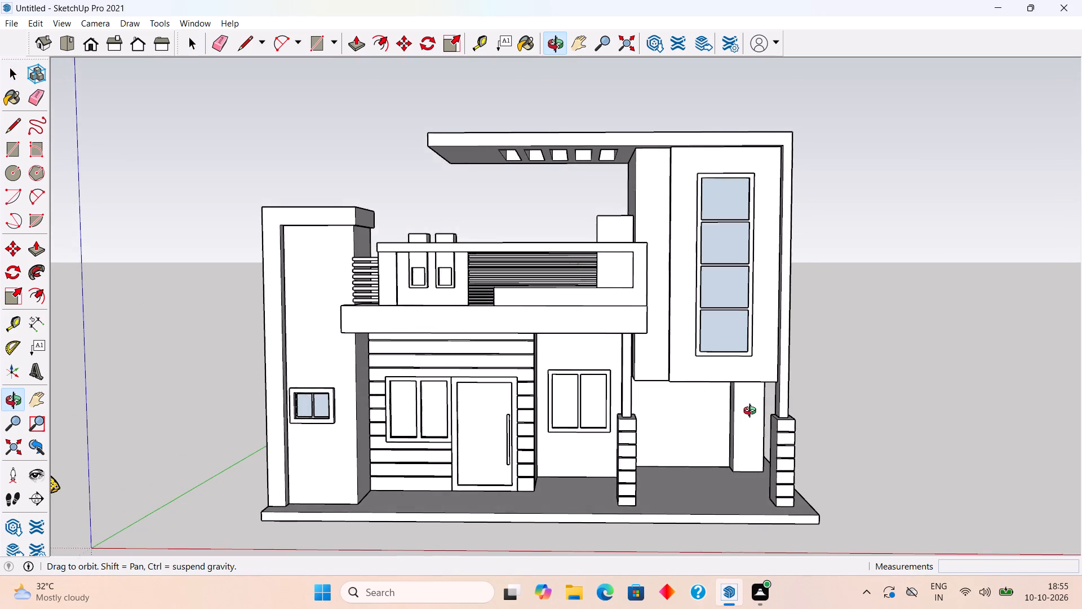
middle_drag(752, 412, 783, 415)
middle_drag(347, 312, 322, 312)
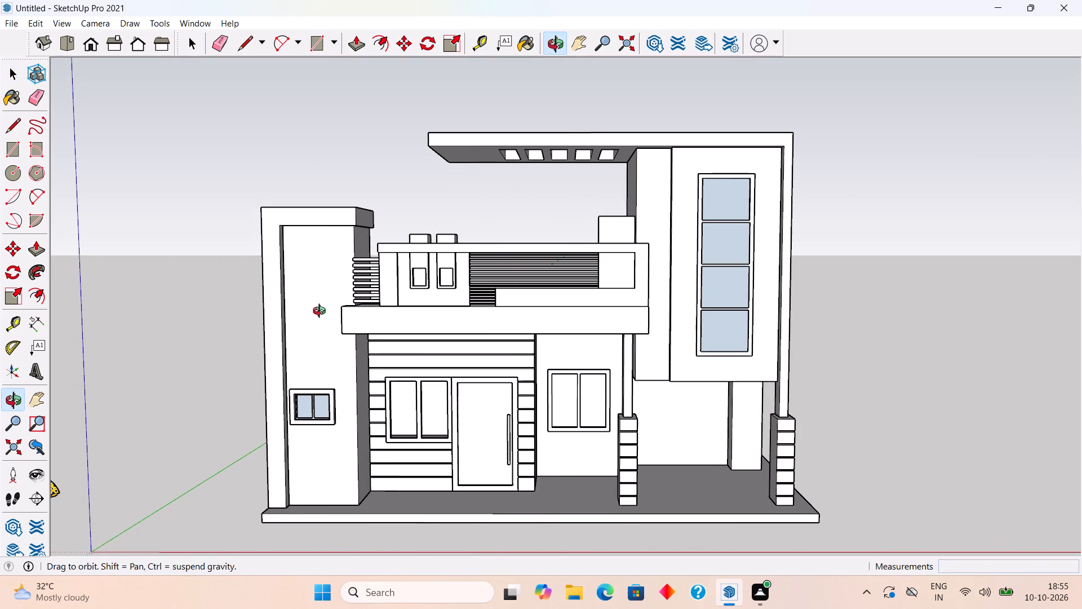
middle_drag(322, 312, 321, 312)
scroll(296, 295, up, 1)
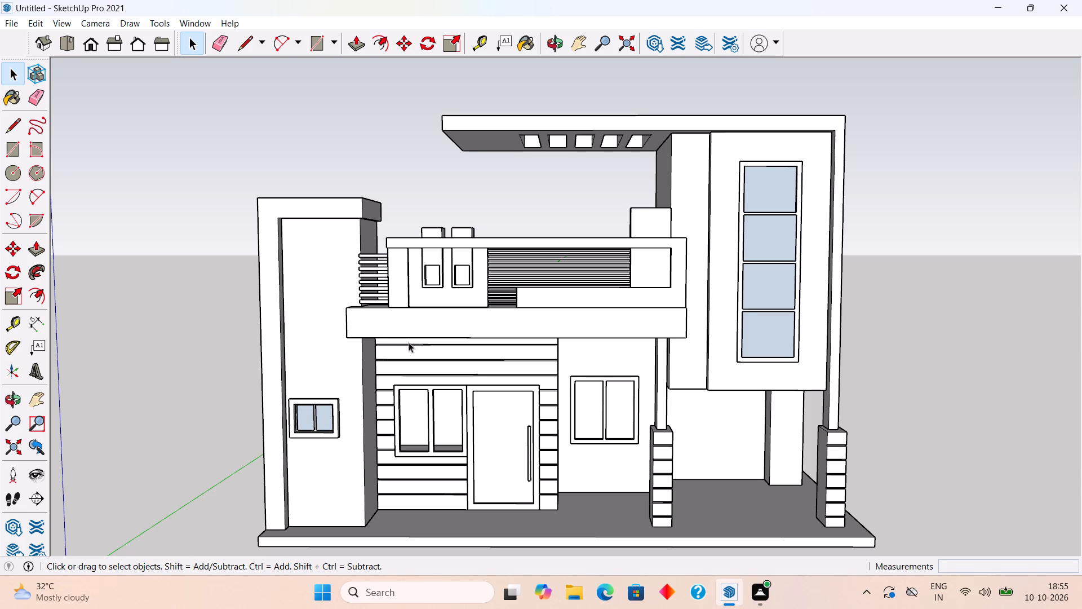
Draw an upright rectangle about 7' 9" by 5' filling the gap between the two porch column bases, from their tops to the porch floor.
middle_drag(831, 429, 759, 412)
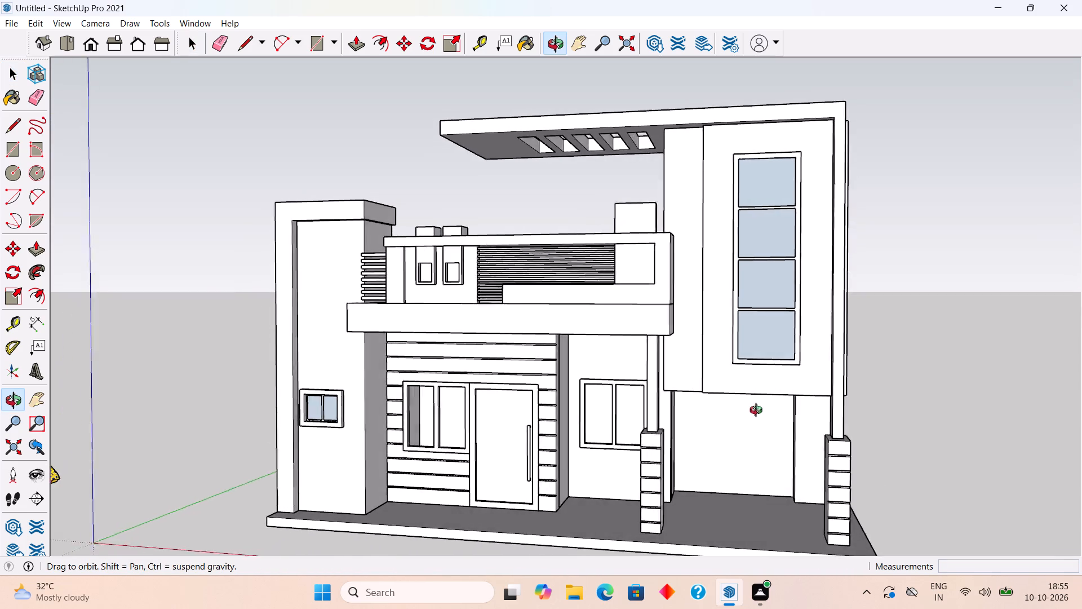
middle_drag(759, 412, 737, 400)
scroll(737, 400, down, 2)
key(r)
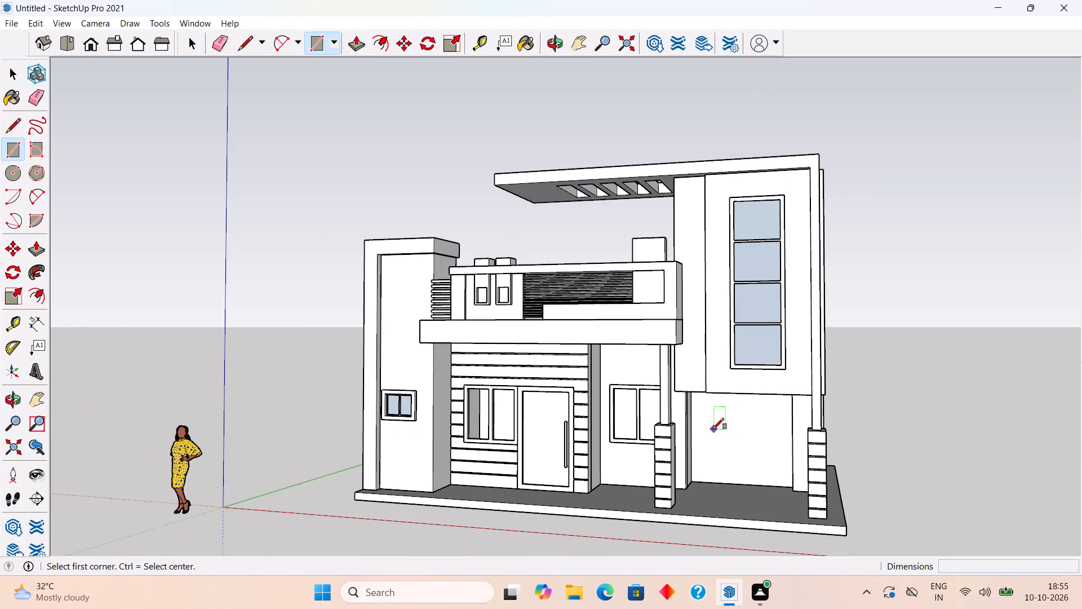
click(671, 427)
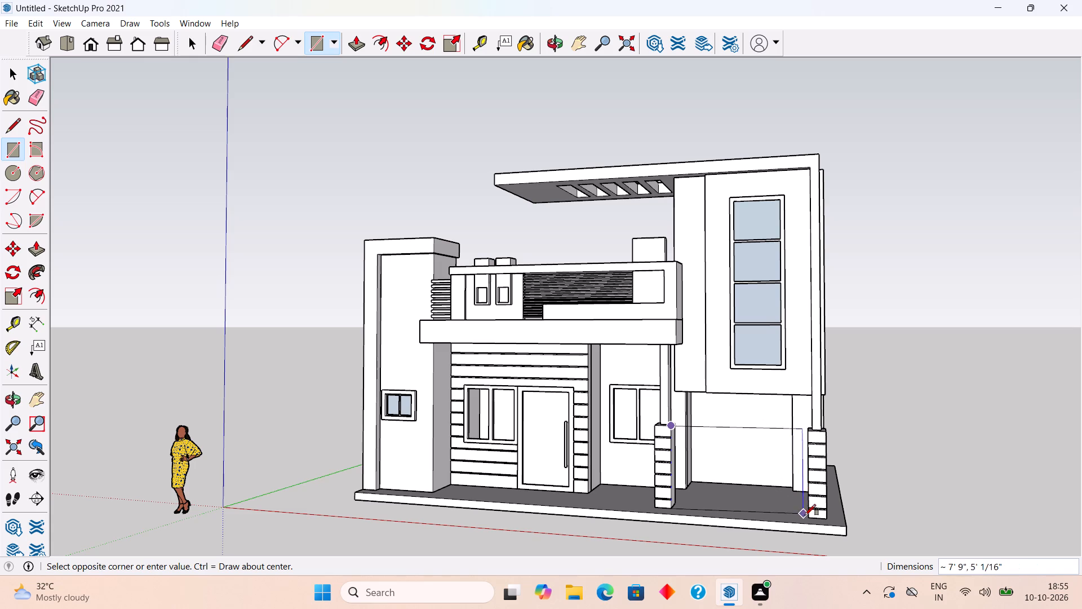
click(808, 515)
middle_drag(799, 530, 953, 466)
scroll(953, 466, down, 1)
middle_drag(494, 321, 550, 502)
scroll(725, 408, up, 5)
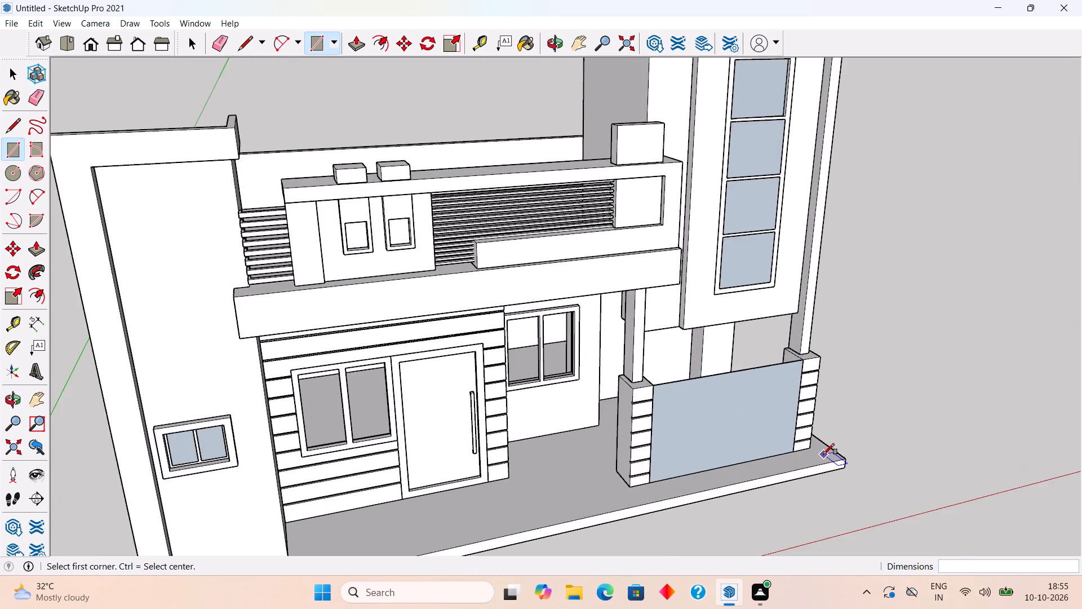
scroll(823, 454, up, 7)
key(space)
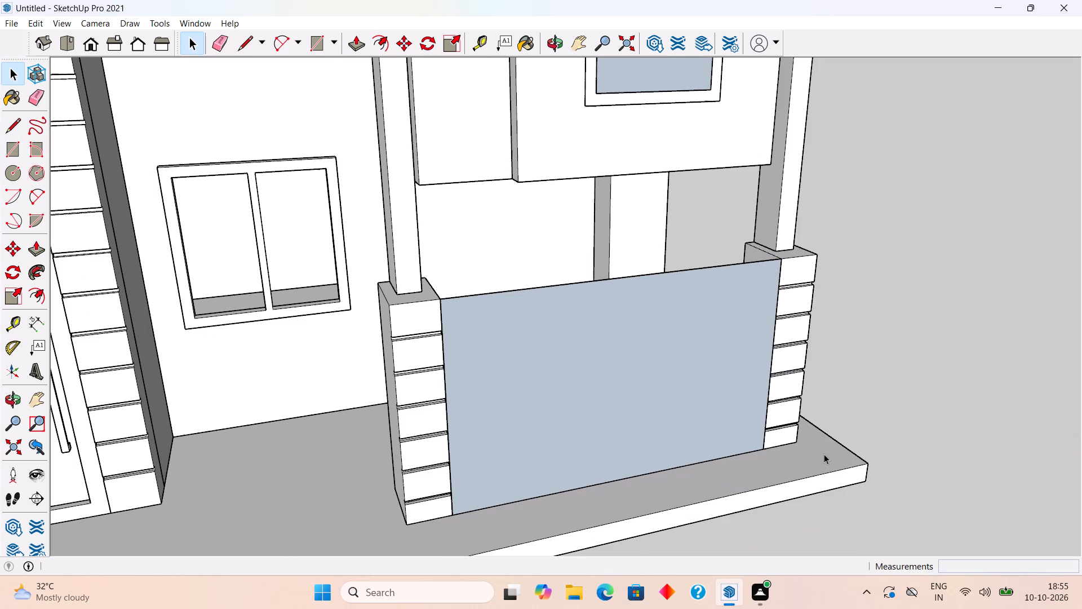
middle_drag(592, 398, 527, 373)
scroll(527, 373, up, 3)
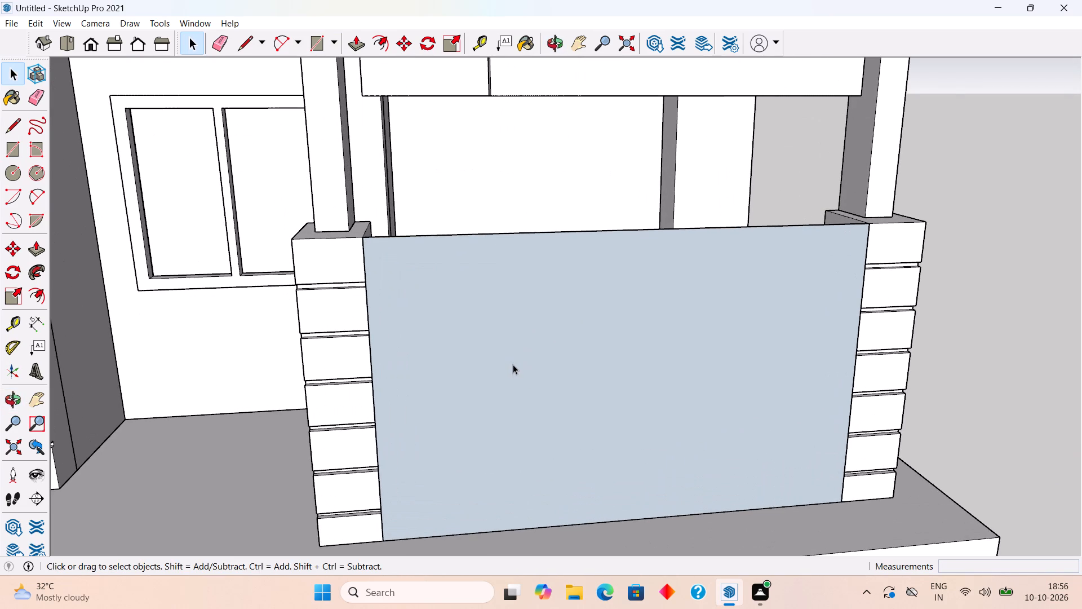
Draw a vertical line about 5' long down the middle of the panel, from its top edge to the porch floor.
key(t)
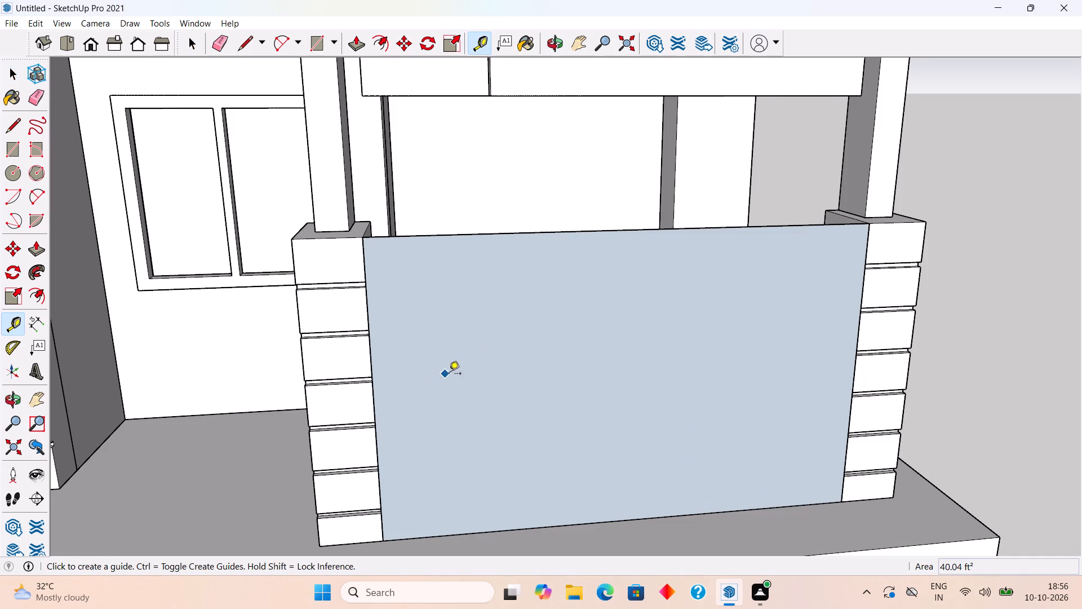
key(l)
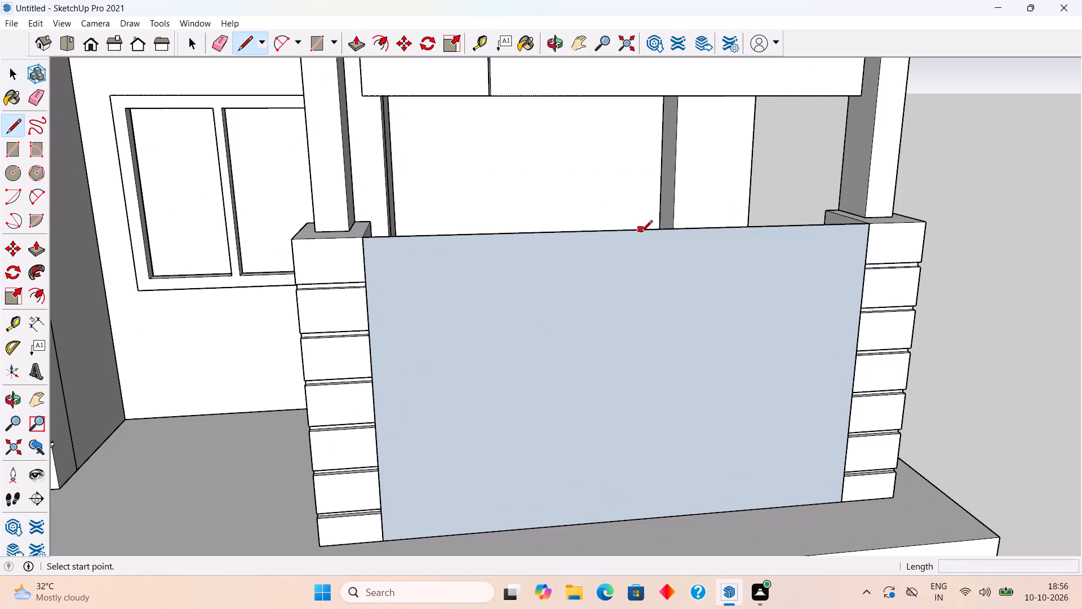
click(631, 232)
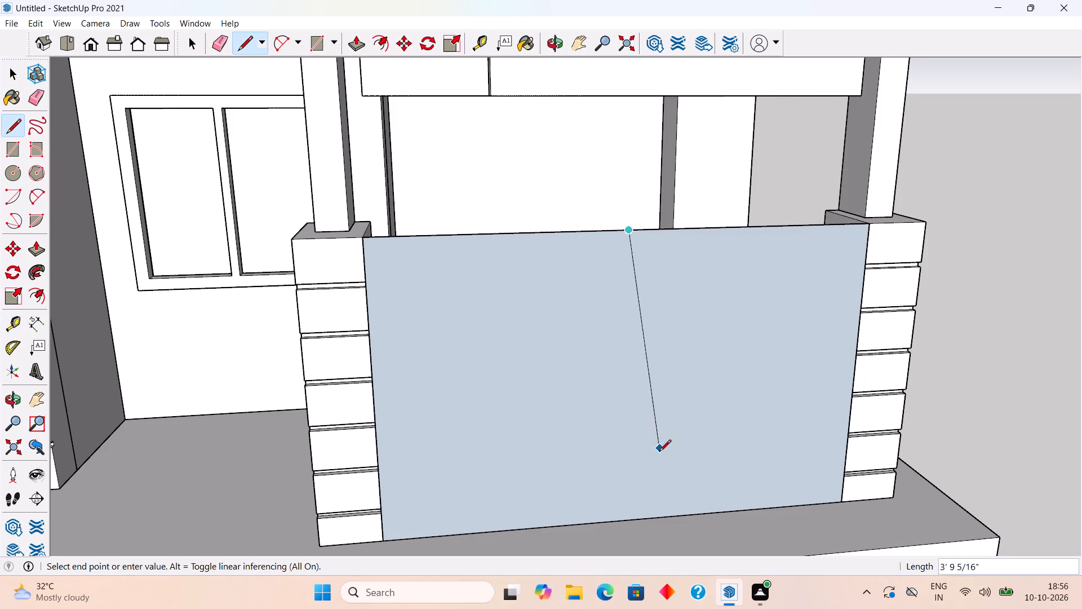
click(628, 517)
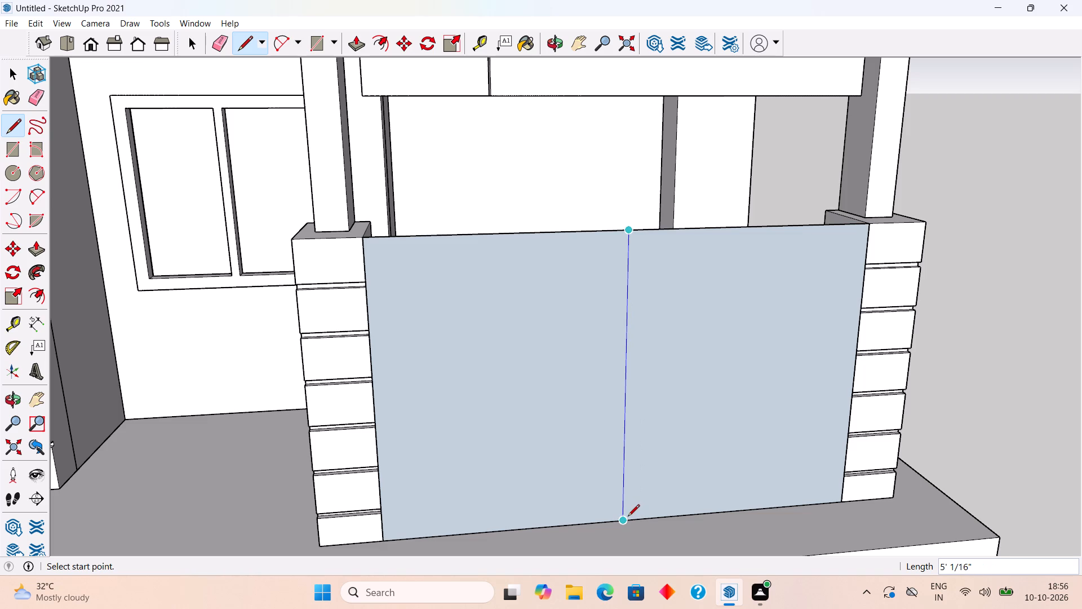
Place two vertical guides parallel to the panel's centre line, offset 0.3" to either side of it.
key(t)
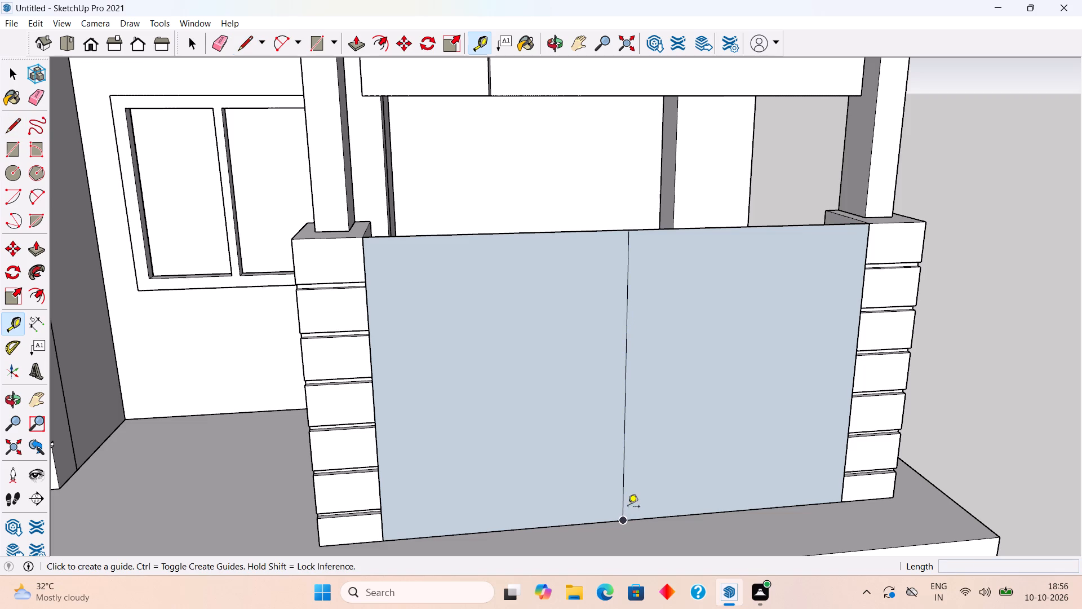
click(626, 440)
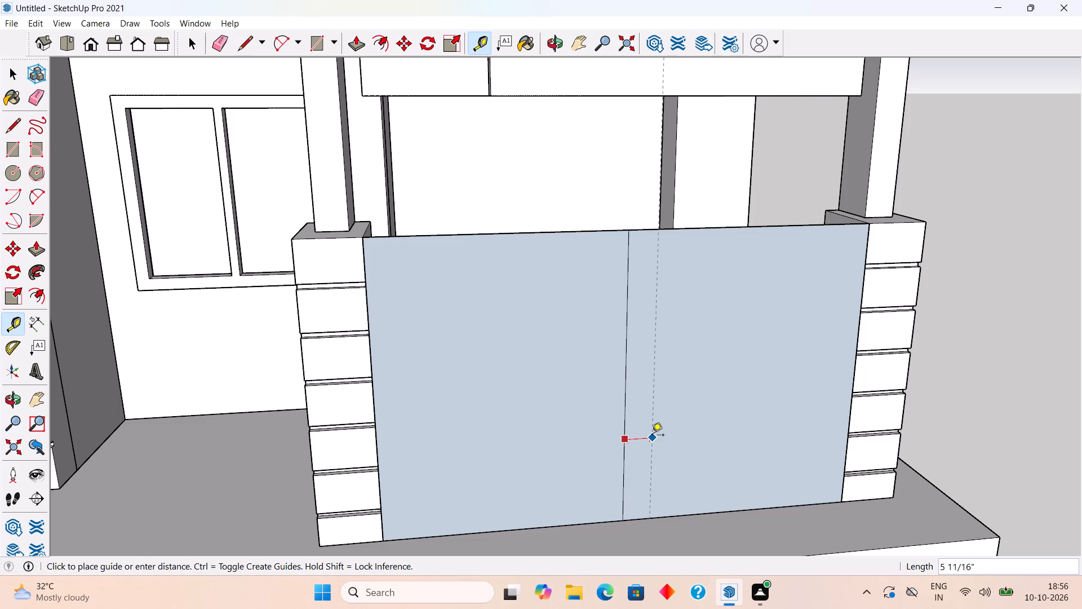
text(.3")
key(Return)
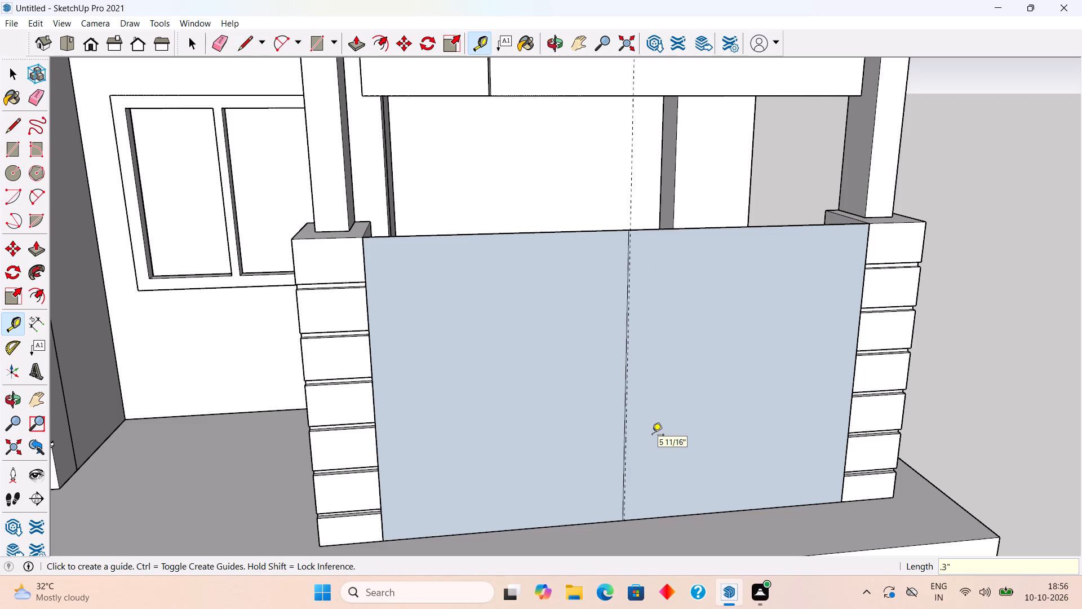
scroll(618, 337, up, 15)
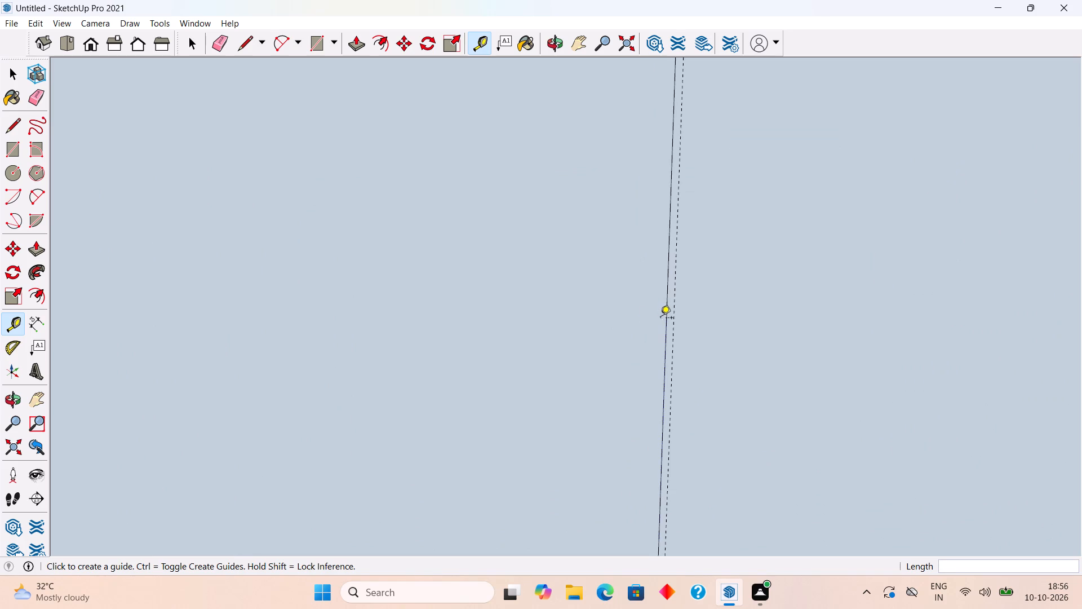
click(664, 319)
text(.3")
key(Return)
key(space)
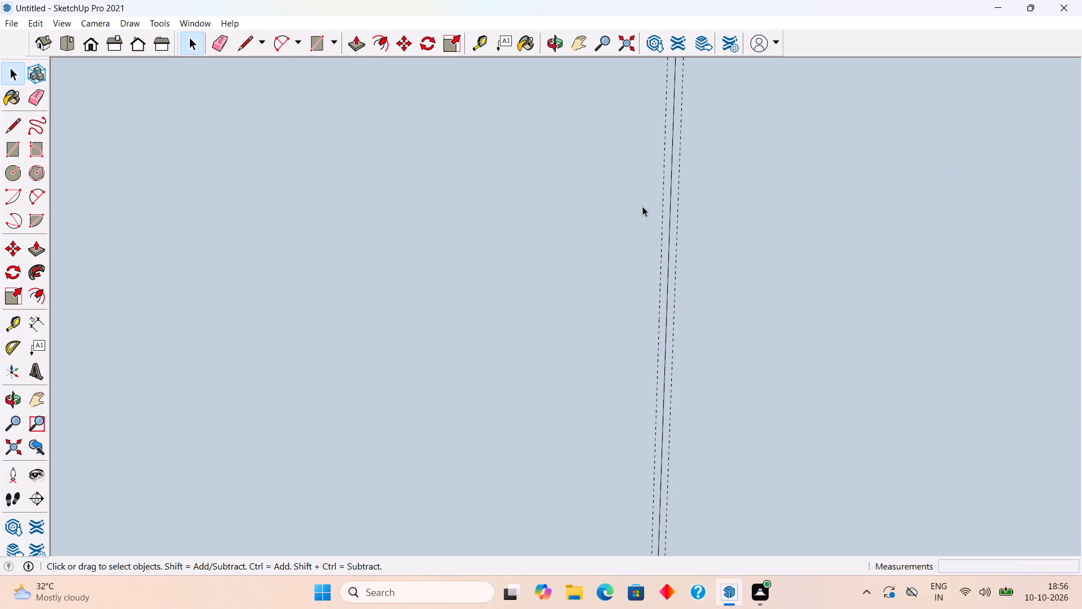
Draw two vertical lines about 5' long along the guides, from the panel's top edge to its bottom edge.
scroll(643, 223, down, 14)
scroll(661, 280, up, 1)
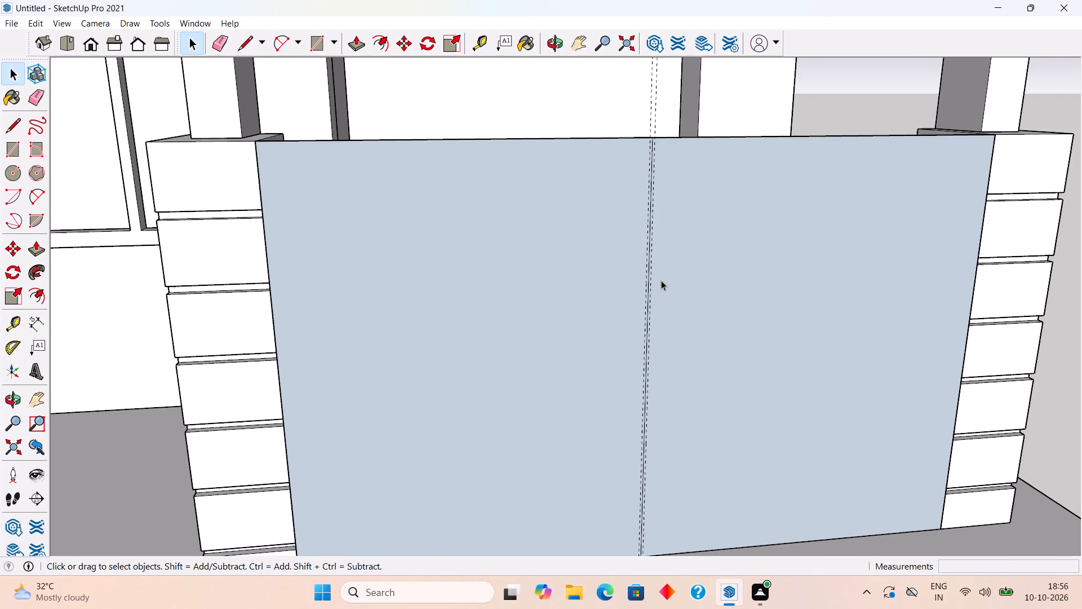
key(l)
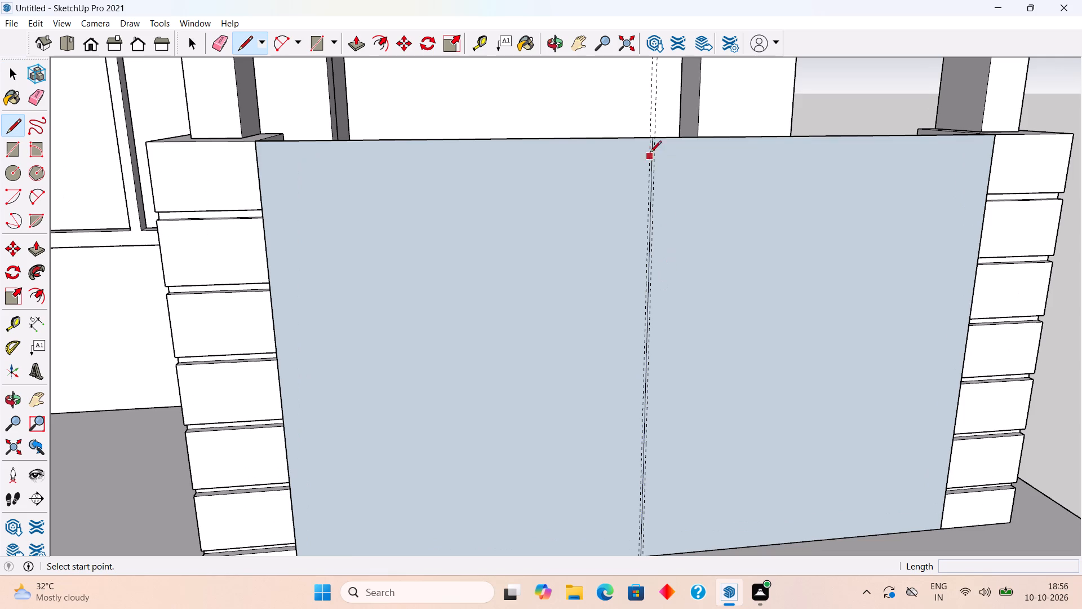
scroll(650, 138, up, 10)
scroll(650, 138, down, 5)
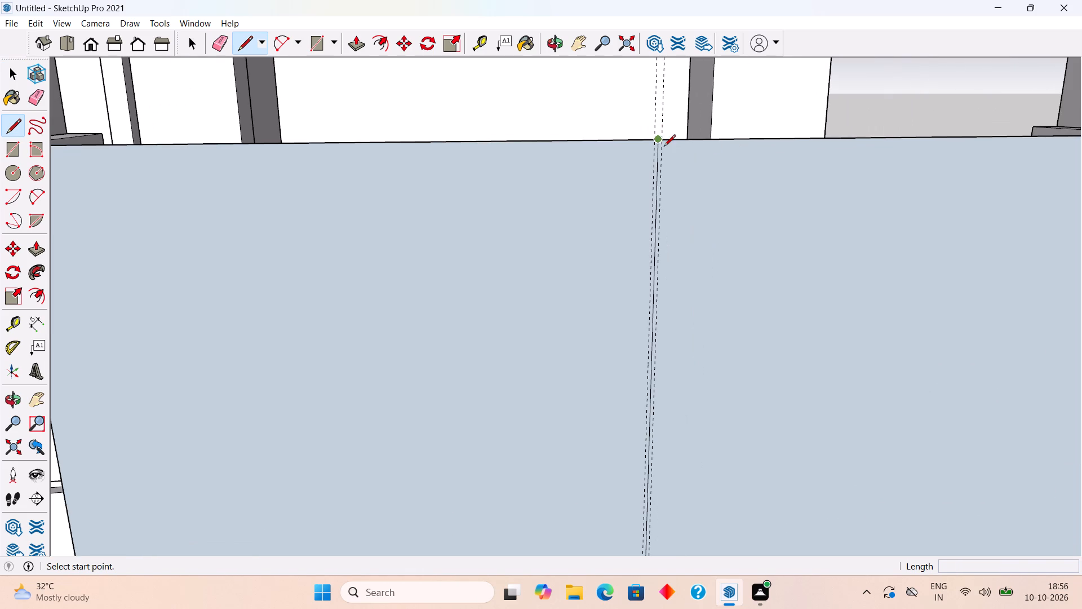
scroll(654, 141, up, 1)
middle_drag(677, 140, 646, 142)
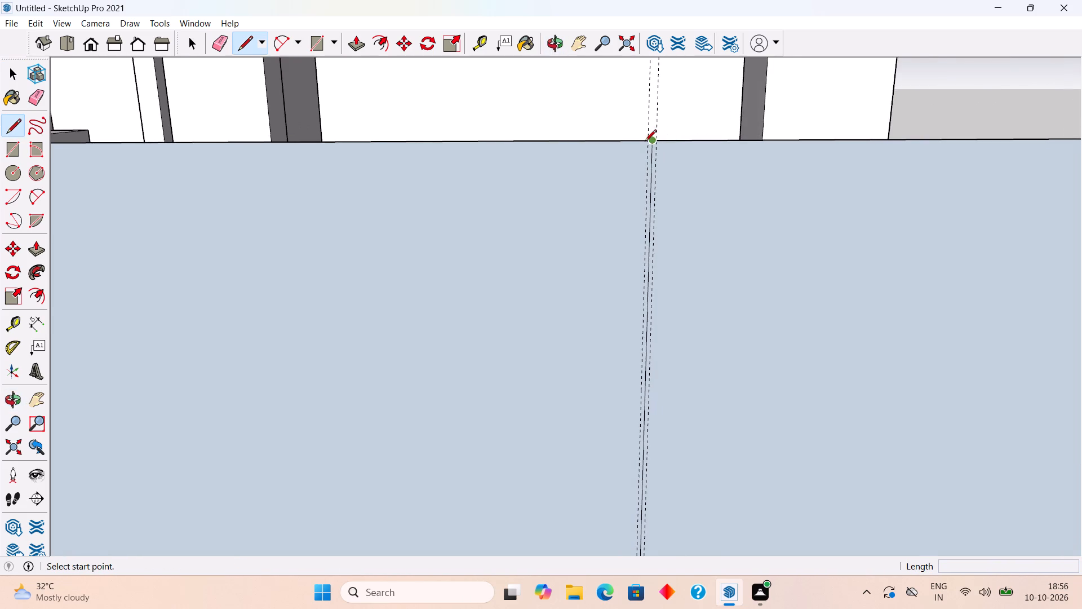
scroll(645, 142, up, 8)
click(651, 140)
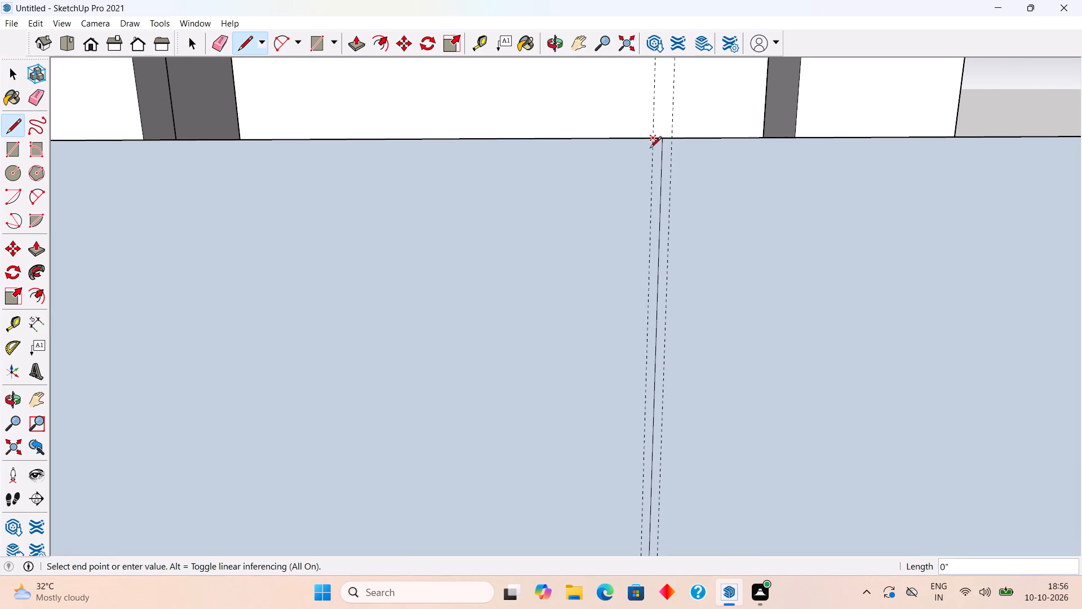
scroll(649, 161, down, 19)
scroll(649, 373, up, 5)
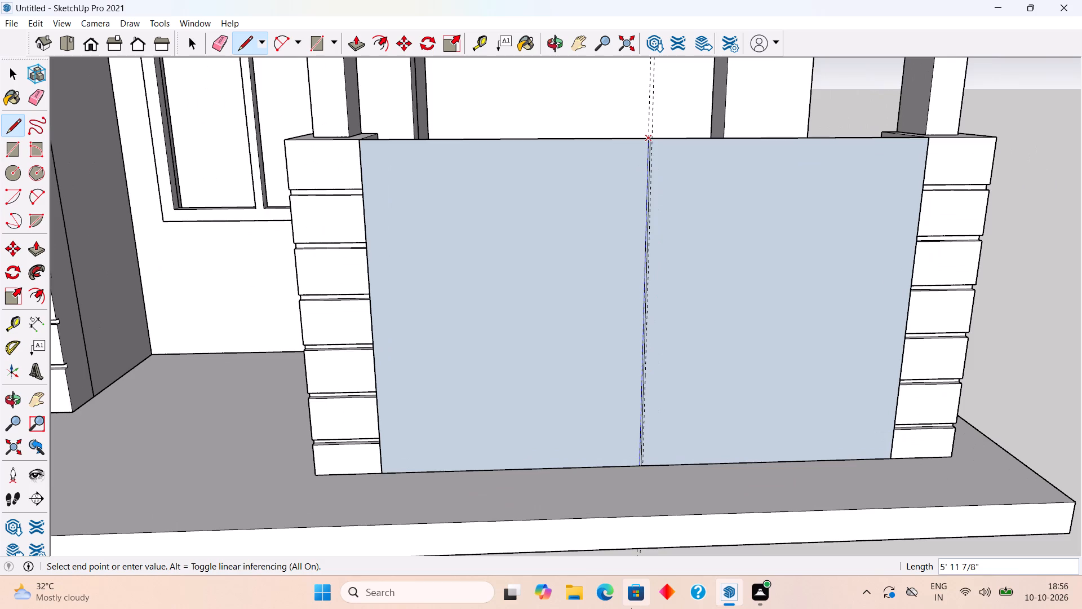
scroll(626, 536, up, 20)
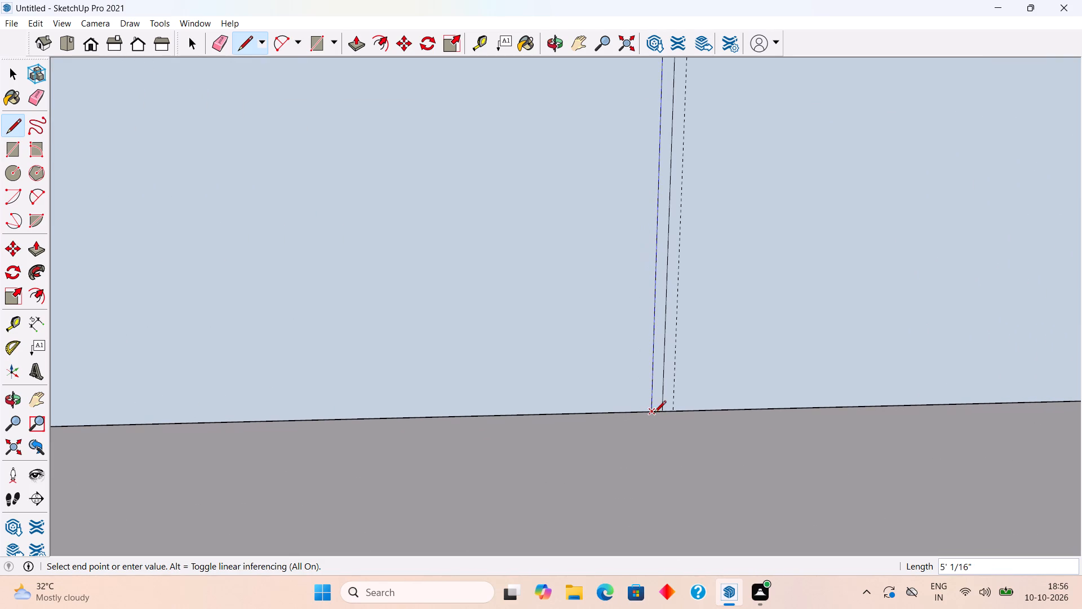
click(654, 411)
click(673, 409)
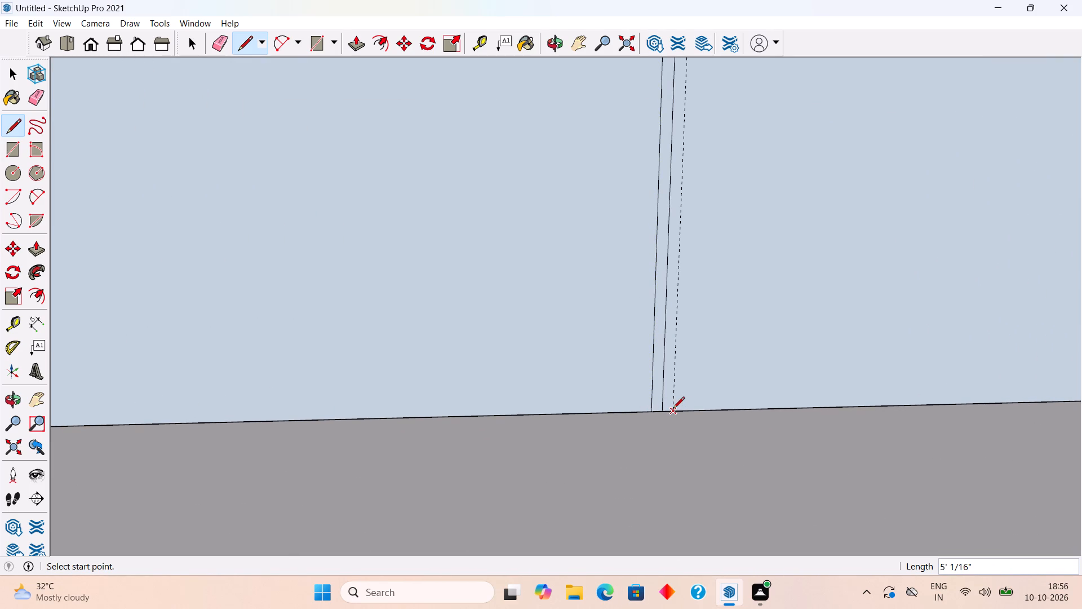
scroll(673, 409, down, 20)
scroll(673, 409, down, 9)
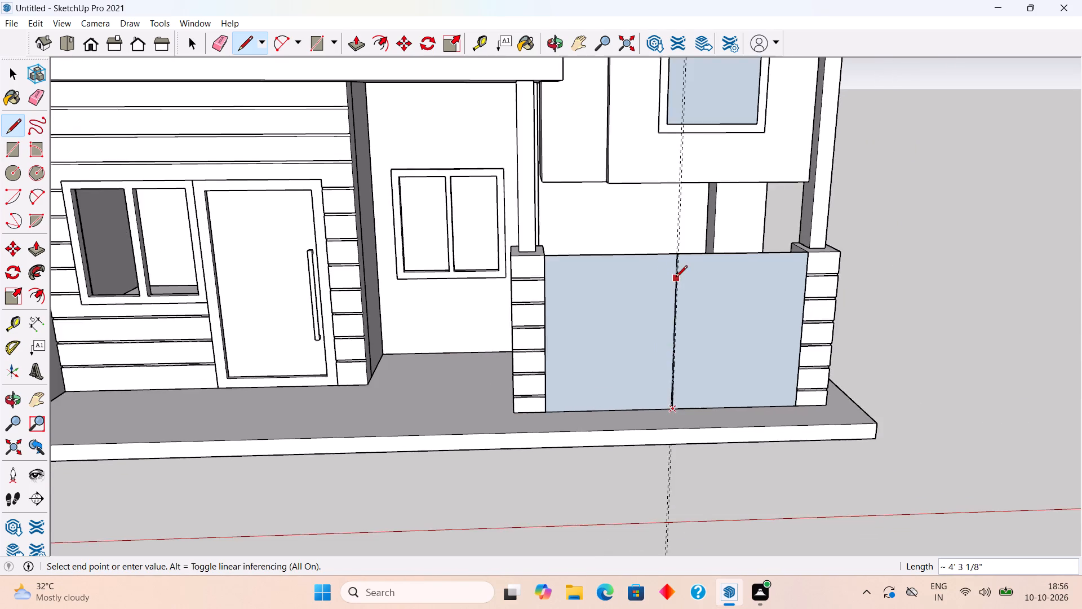
scroll(677, 274, up, 16)
scroll(631, 299, down, 4)
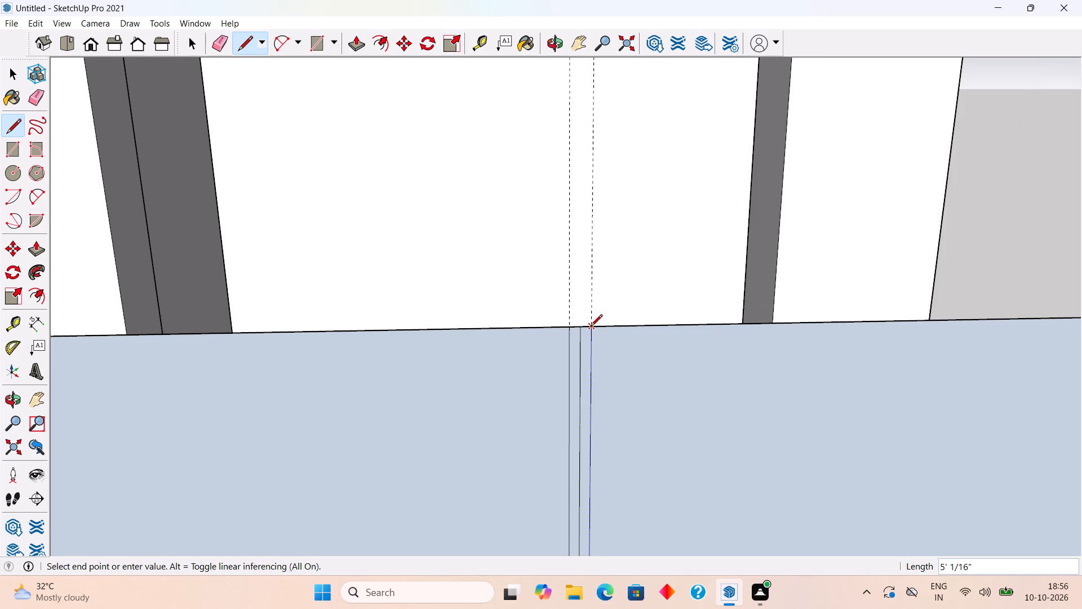
click(590, 327)
key(space)
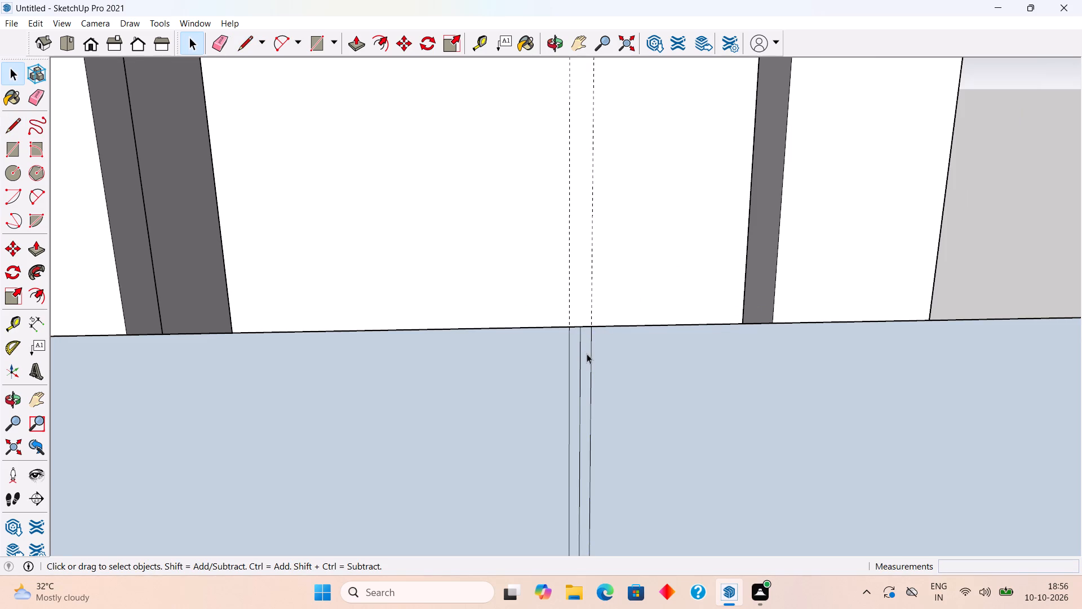
Delete the original centre line between the two new vertical lines.
click(580, 368)
key(Delete)
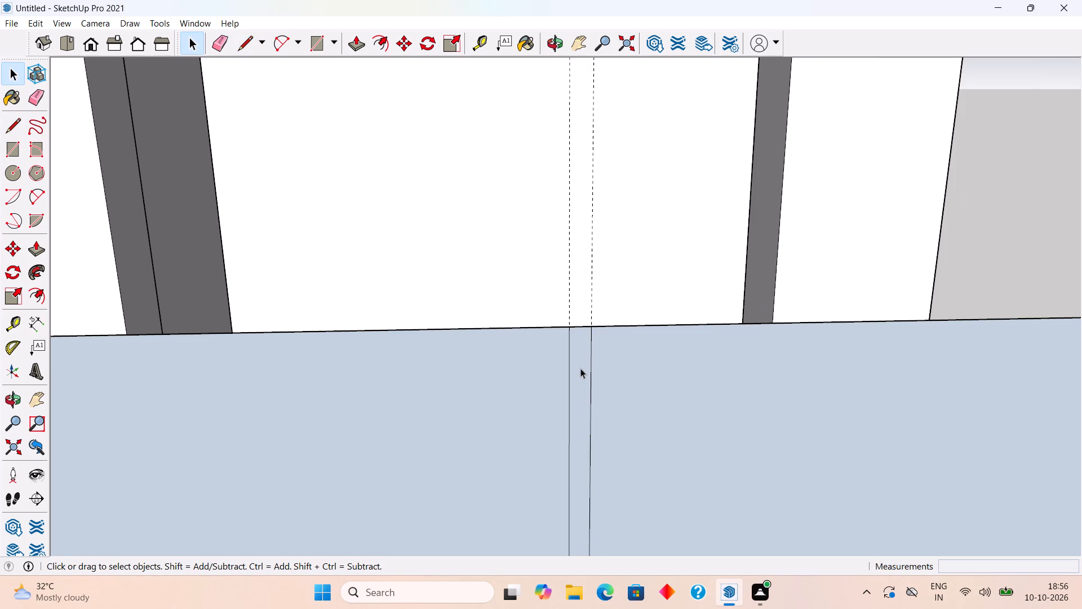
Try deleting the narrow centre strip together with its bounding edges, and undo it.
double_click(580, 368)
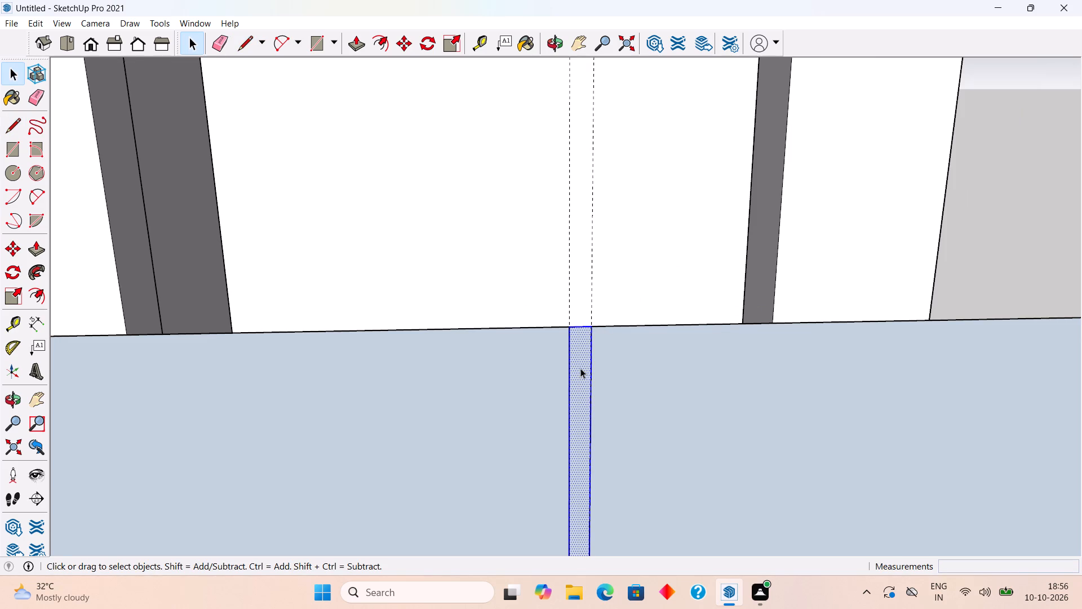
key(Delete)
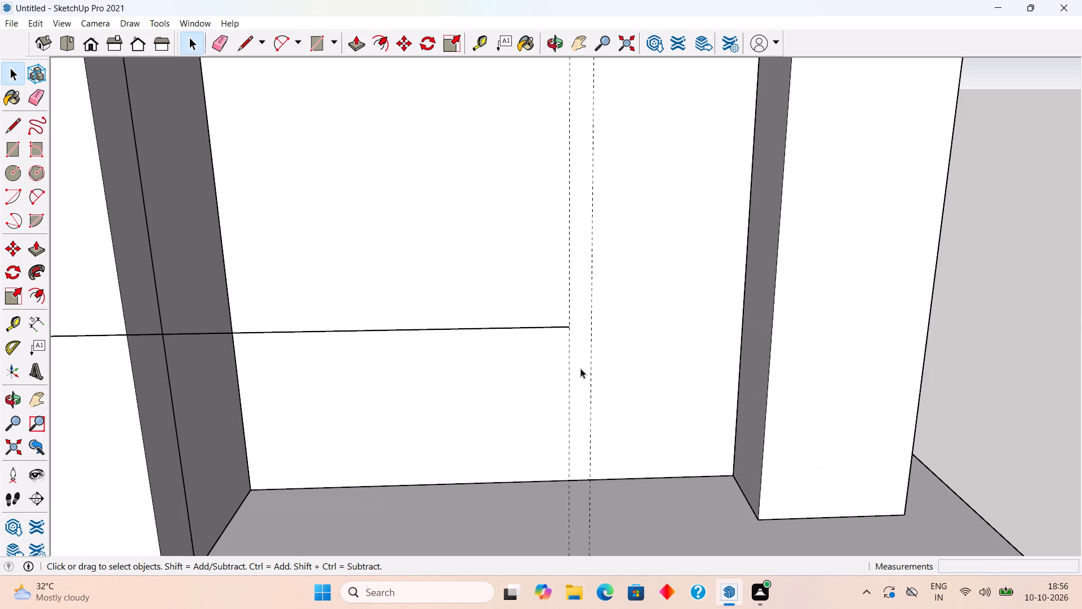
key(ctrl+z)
Delete only the face of the narrow centre strip, keeping its edges.
scroll(580, 368, down, 9)
click(580, 368)
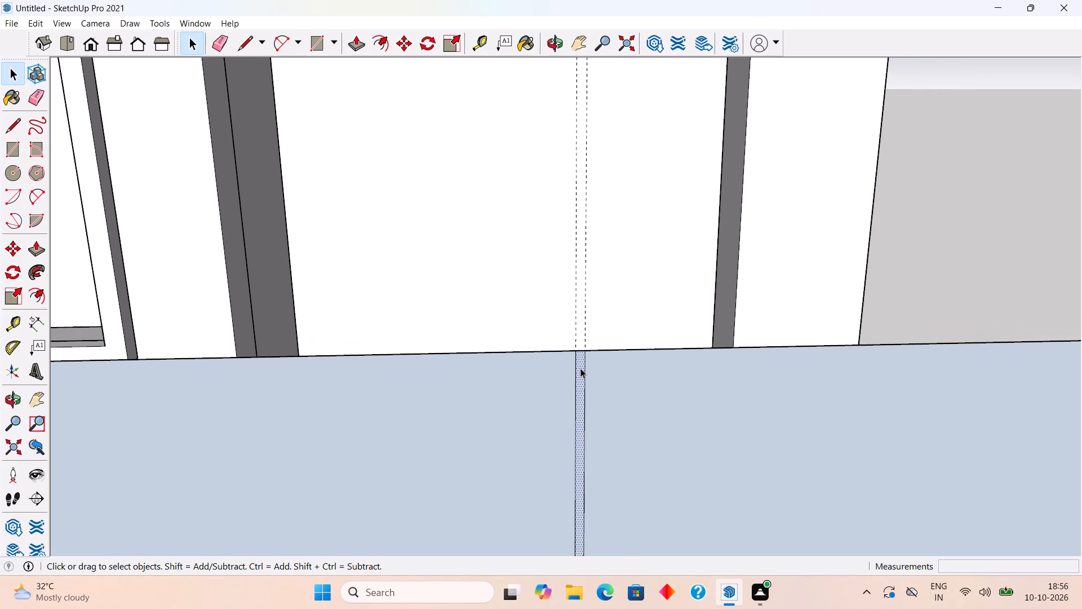
key(Delete)
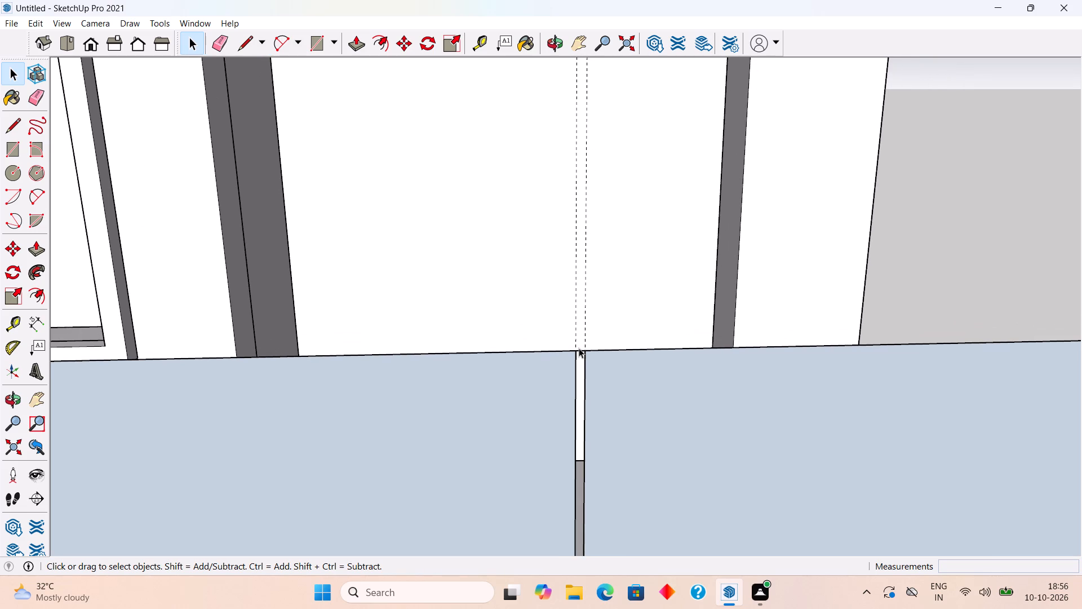
Delete the short edges closing the centre gap at its top and bottom, separating the panel into two leaves.
click(579, 348)
scroll(580, 345, up, 6)
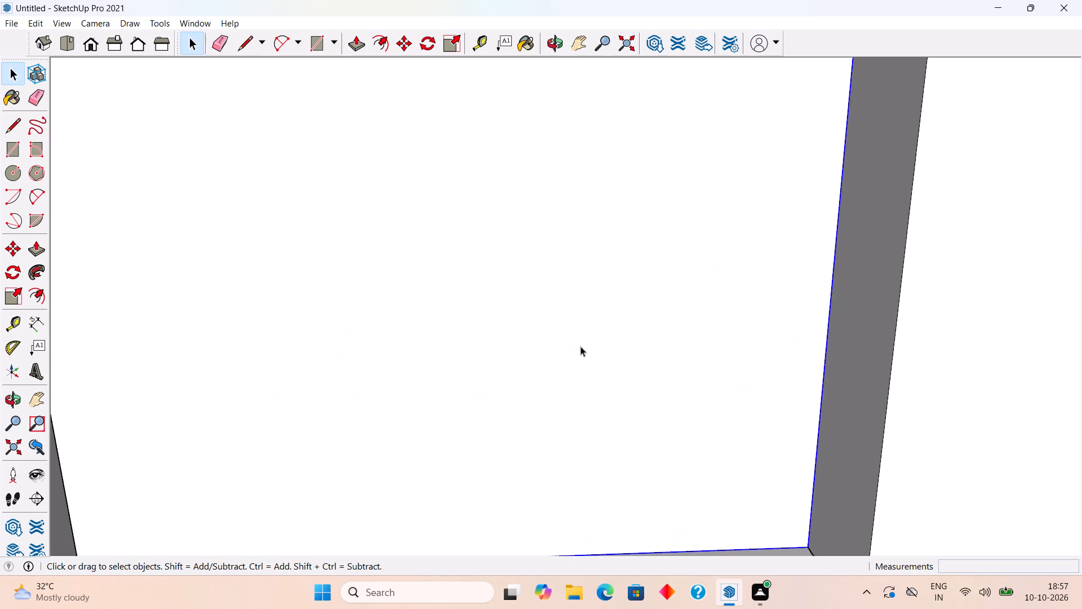
scroll(580, 346, down, 5)
click(937, 306)
scroll(460, 409, up, 4)
scroll(628, 354, up, 3)
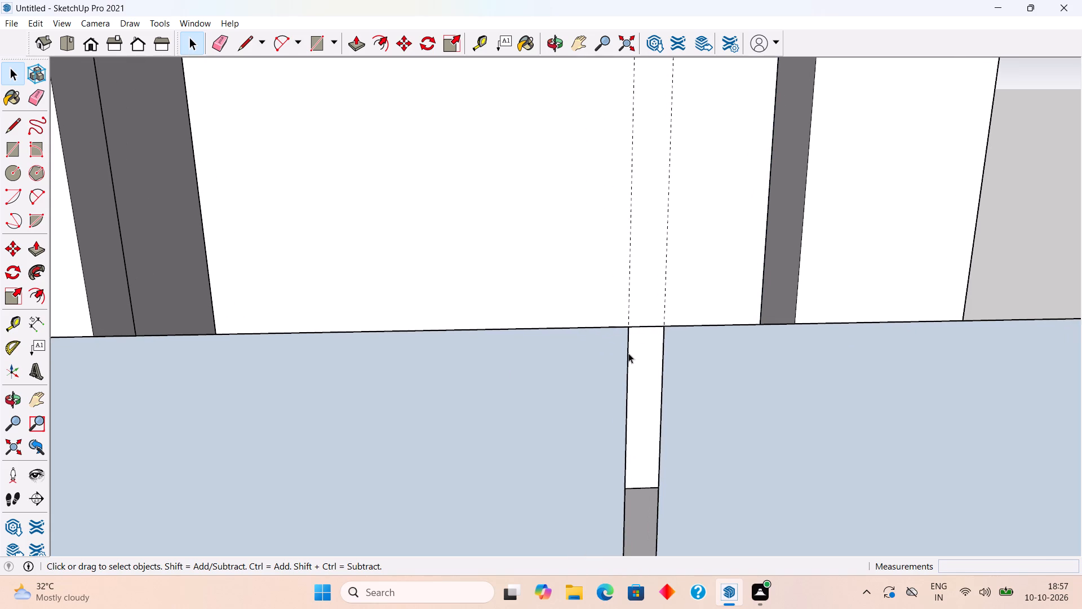
click(652, 326)
key(Delete)
scroll(652, 326, down, 17)
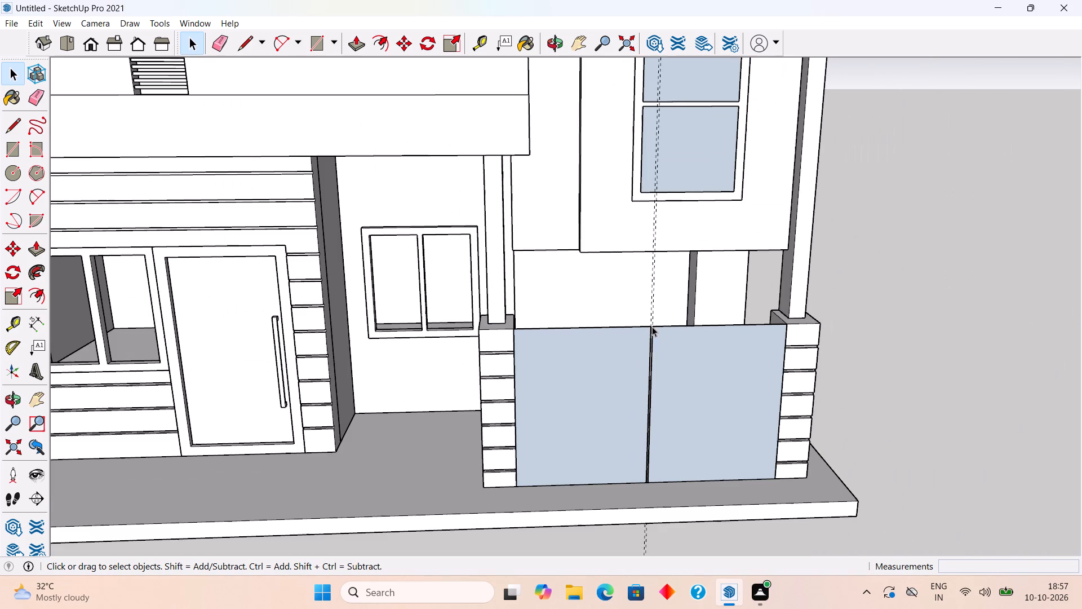
scroll(637, 526, up, 5)
scroll(637, 475, up, 16)
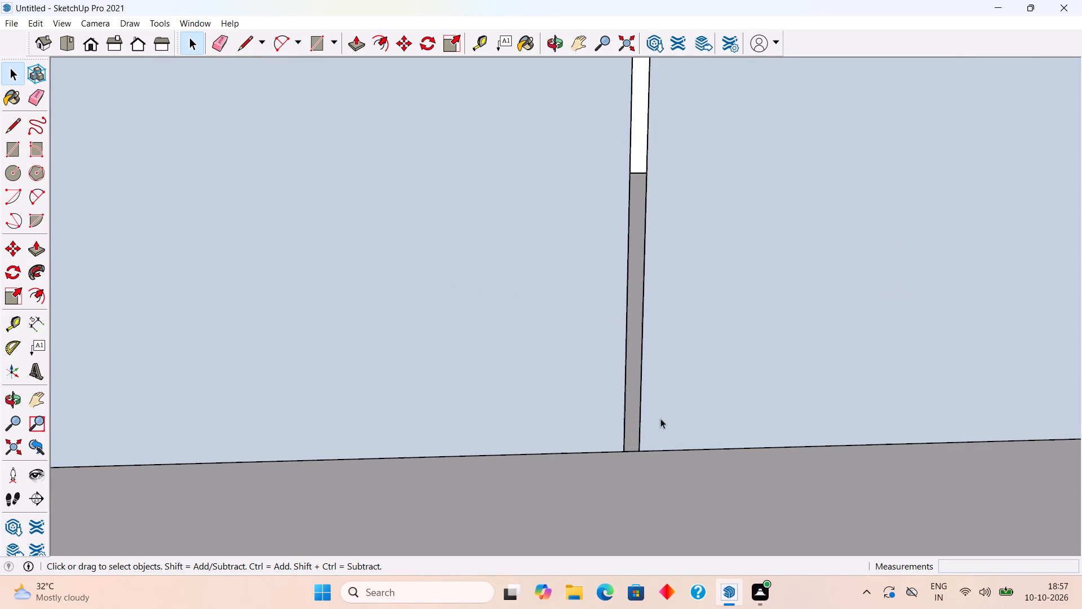
scroll(660, 418, up, 12)
click(620, 455)
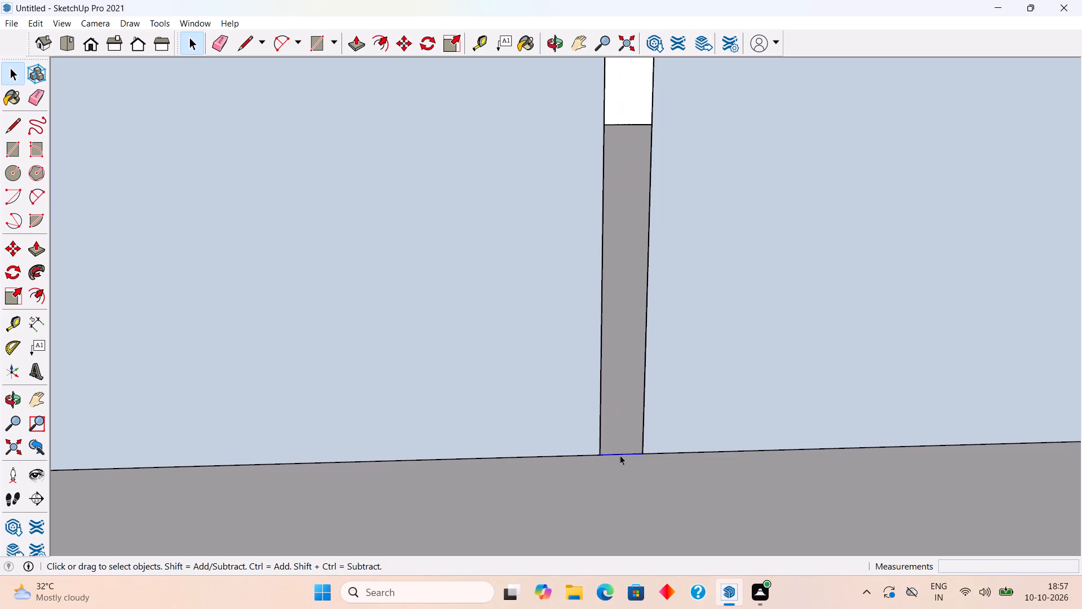
key(Delete)
Offset the outlines of both gate leaves 3" inward to form the frame borders.
scroll(620, 455, down, 20)
scroll(620, 455, down, 9)
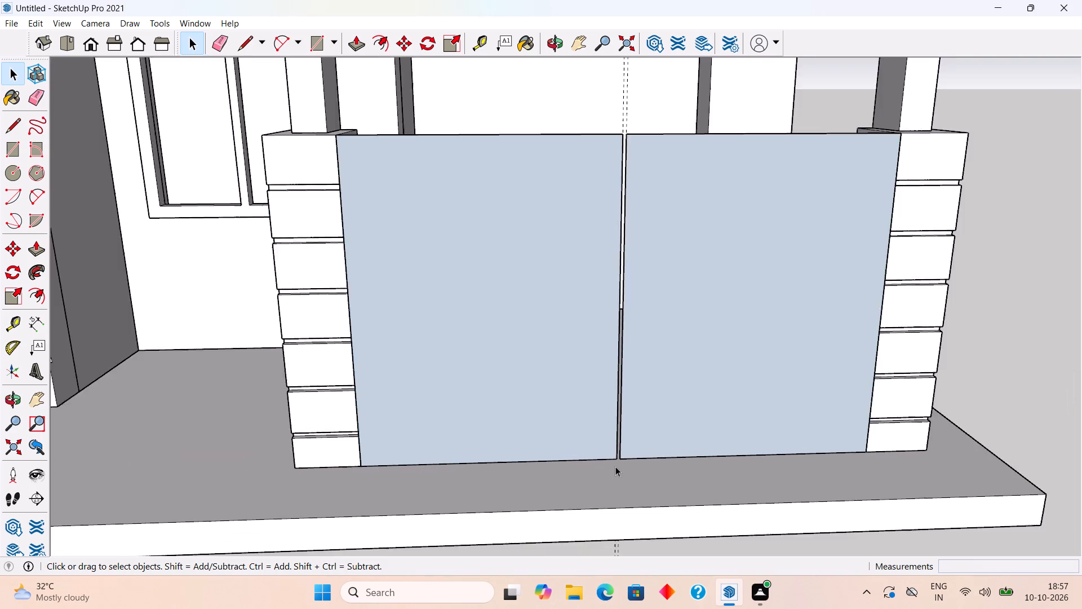
scroll(615, 466, down, 5)
middle_drag(569, 444, 555, 401)
scroll(555, 401, up, 3)
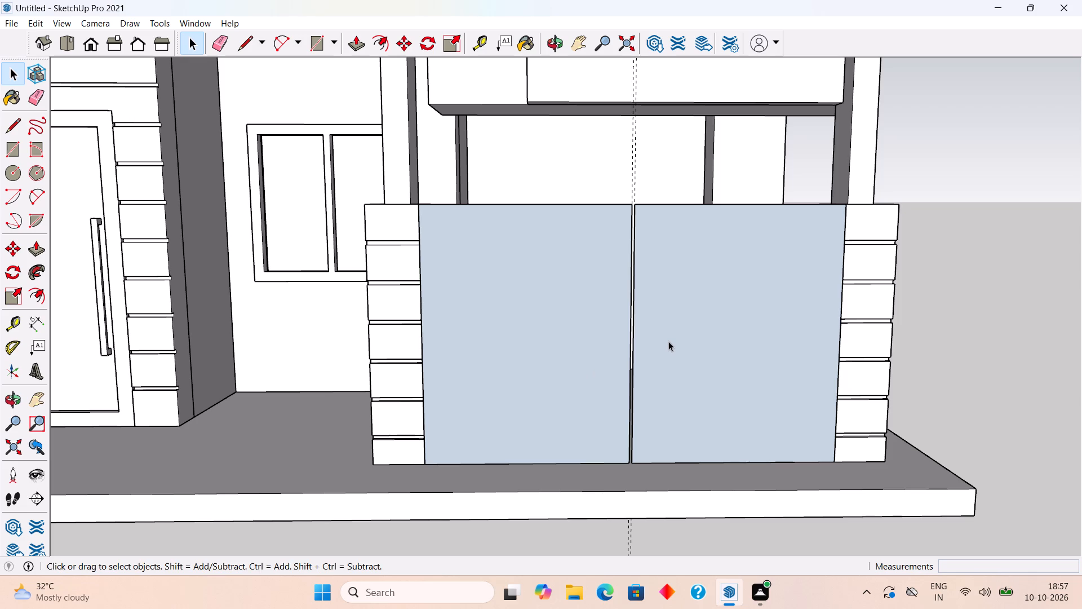
key(f)
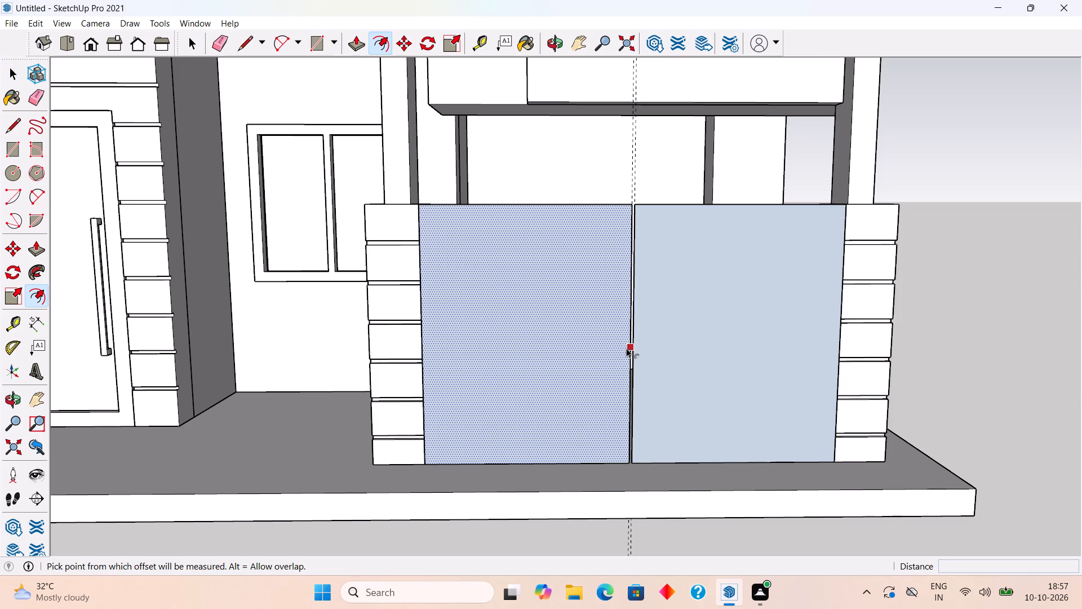
click(626, 348)
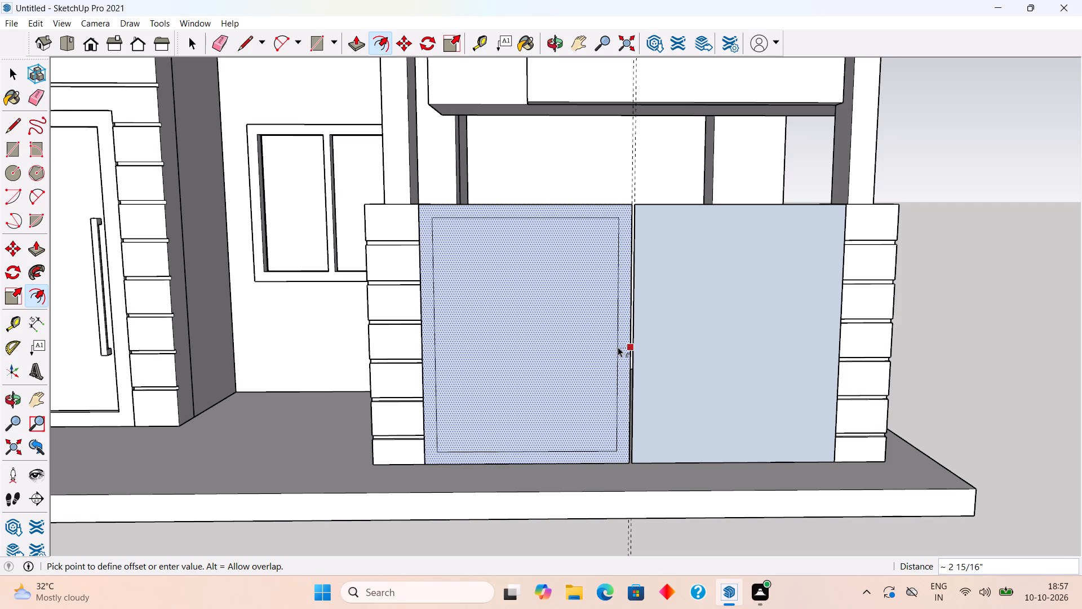
key(2)
key(BackSpace)
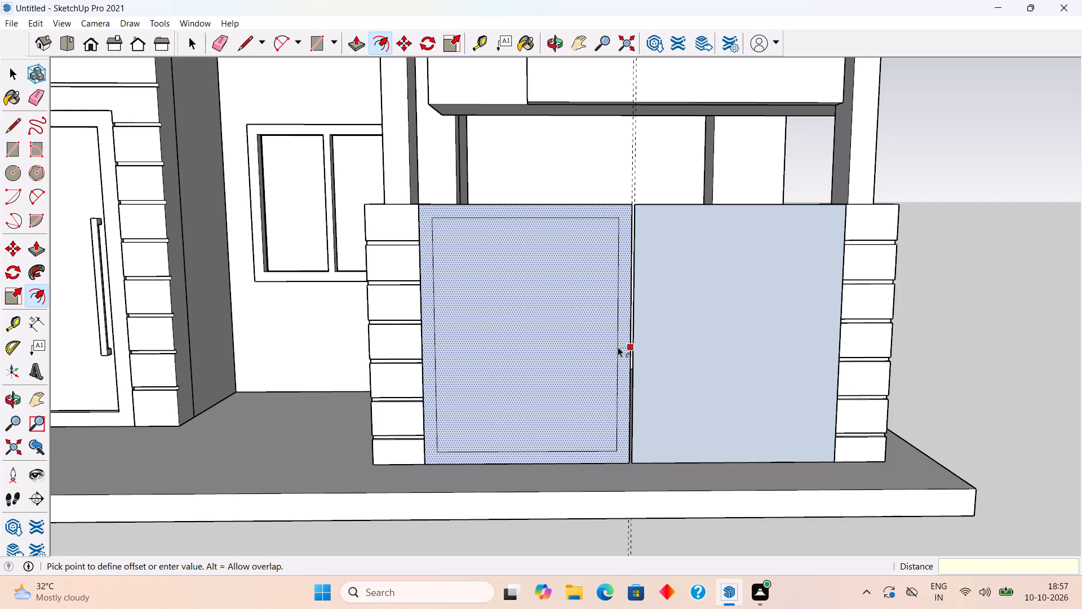
text(3")
key(Return)
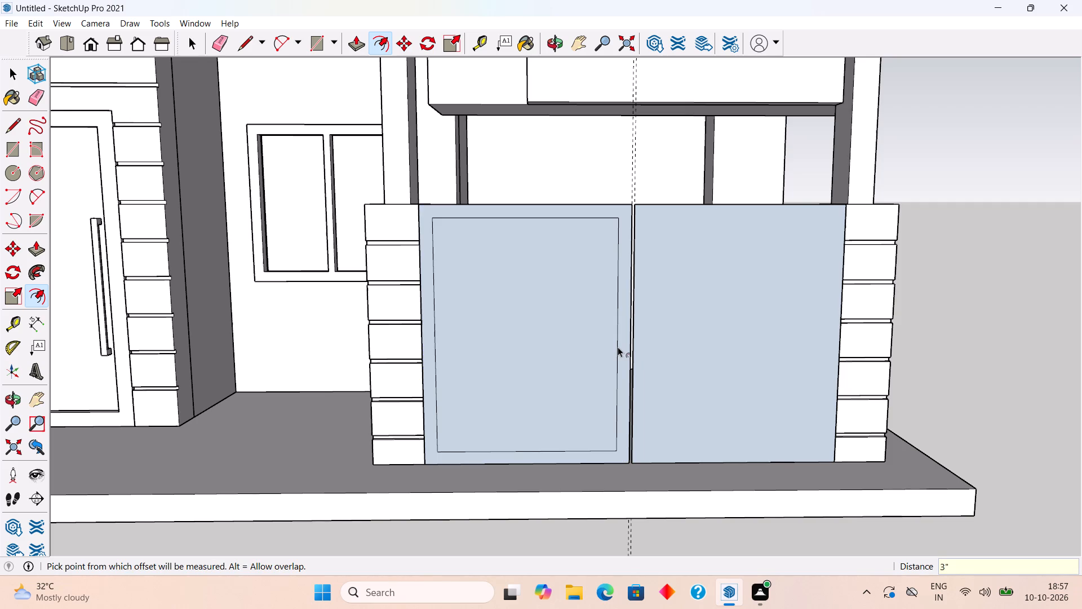
click(654, 356)
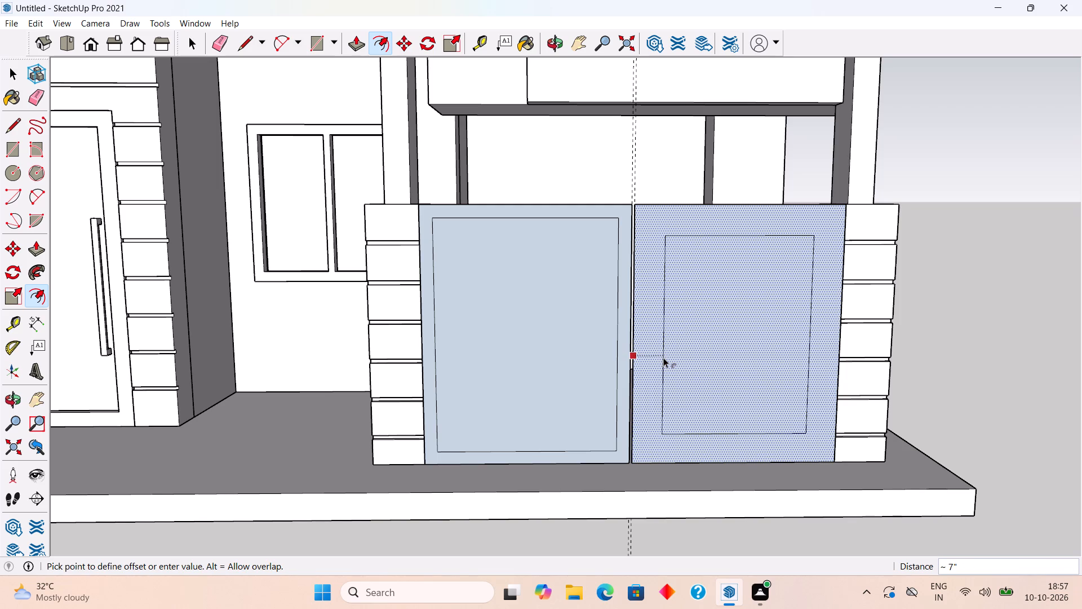
text(3")
key(Return)
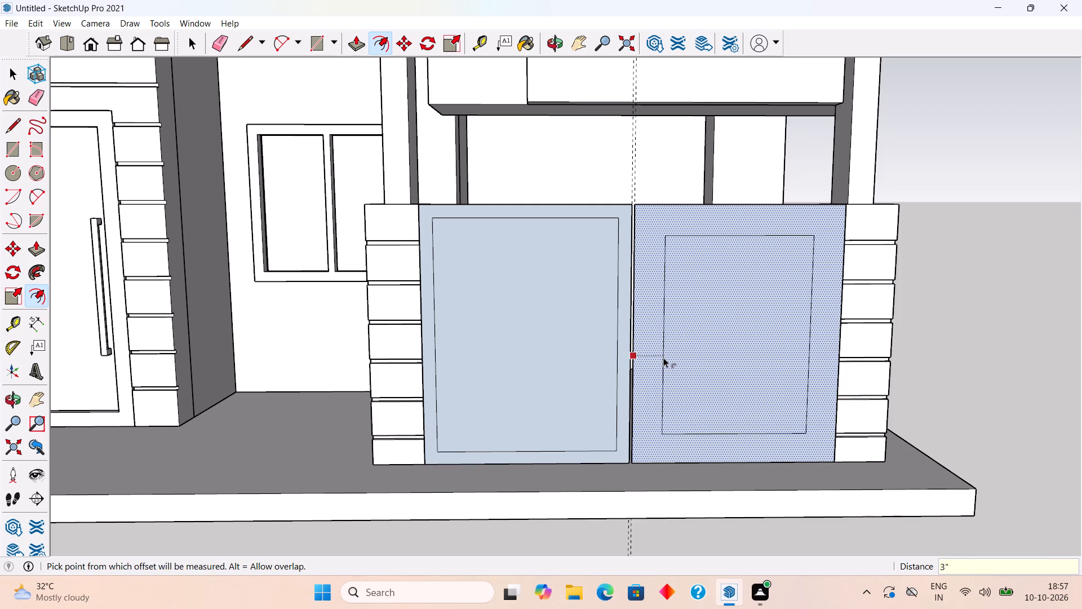
key(space)
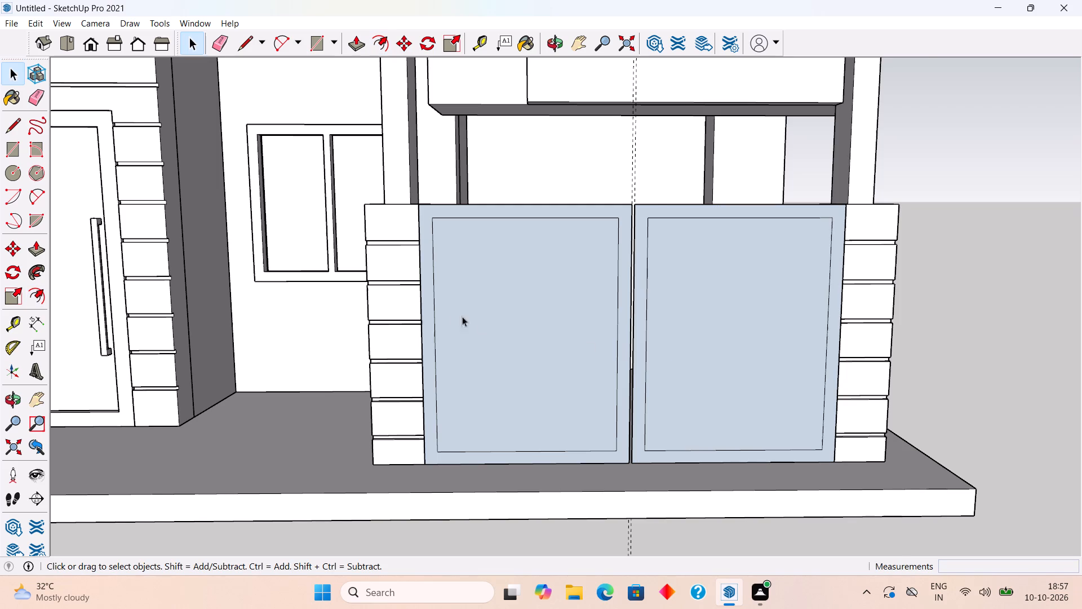
On the left leaf, draw 3" lines from the frame's column-side inner corners: upper one across to the outer edge, lower one down to the bottom edge.
scroll(429, 315, up, 4)
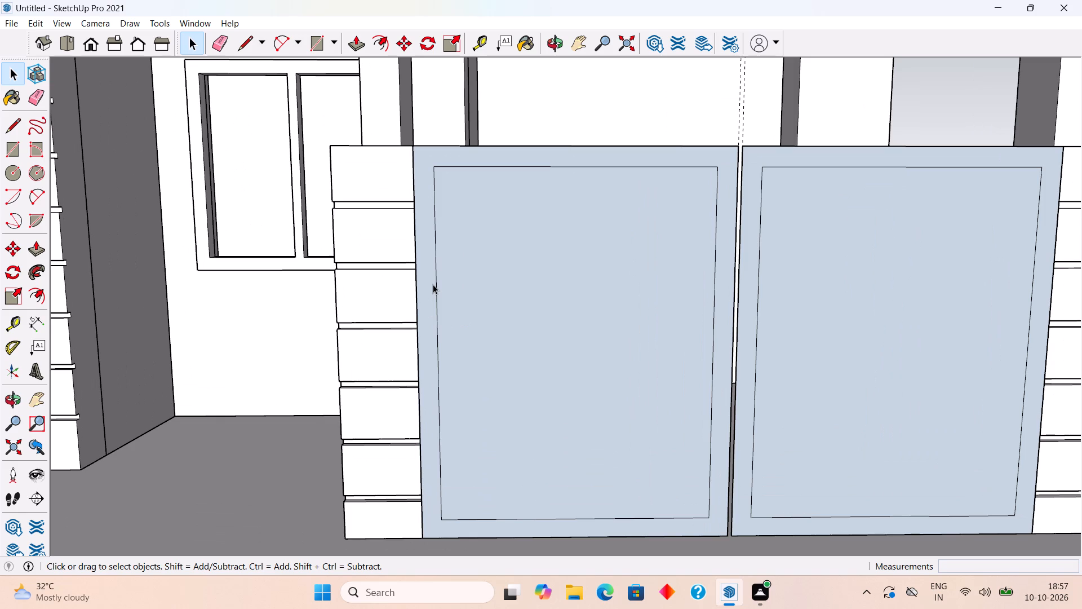
key(l)
middle_drag(433, 180, 431, 192)
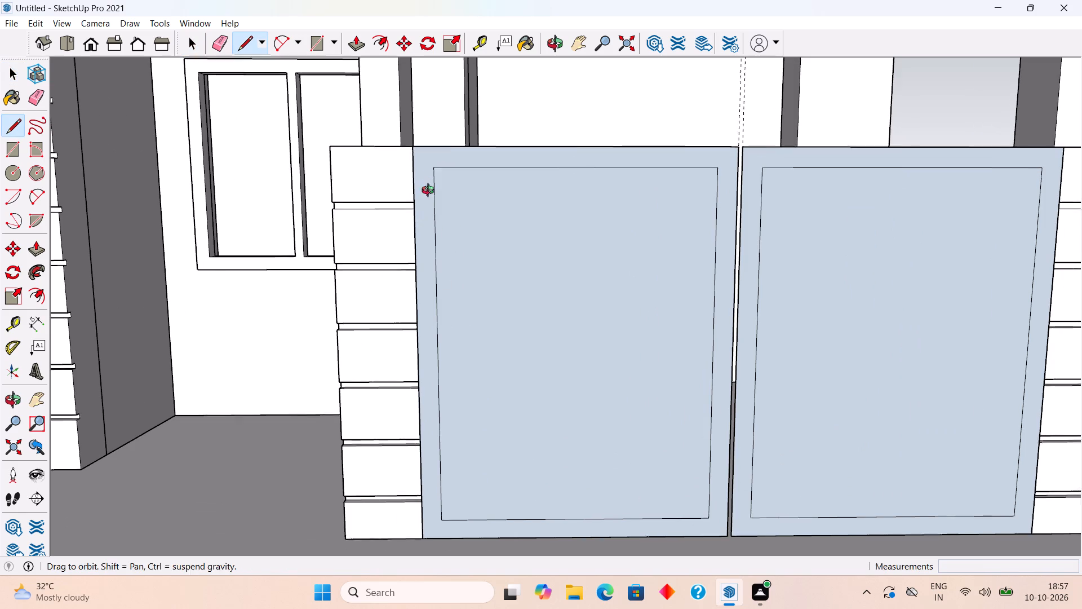
middle_drag(431, 192, 420, 202)
scroll(420, 202, up, 12)
click(441, 158)
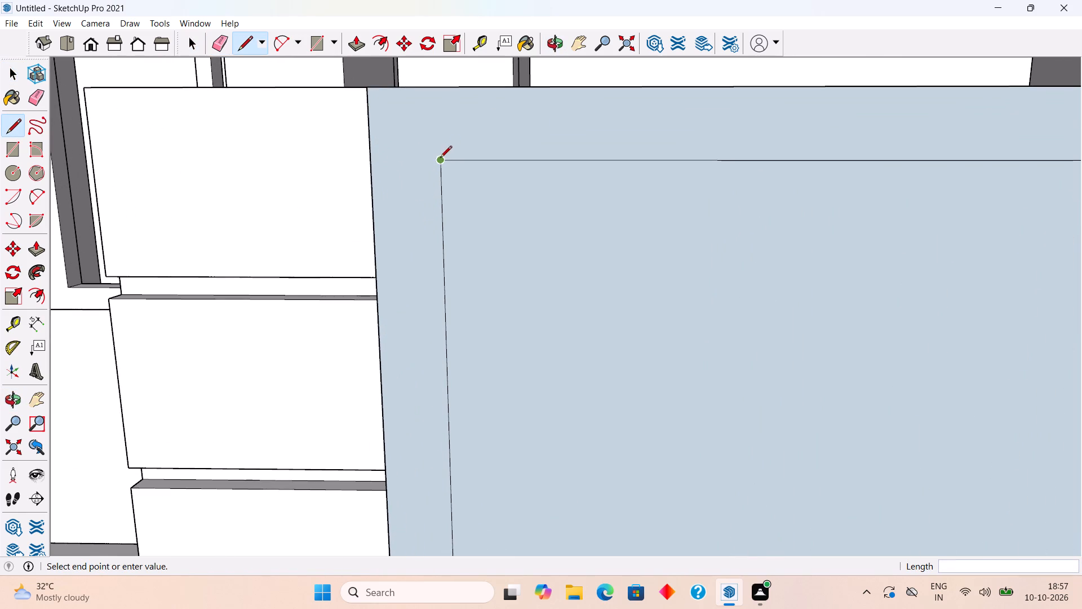
click(367, 159)
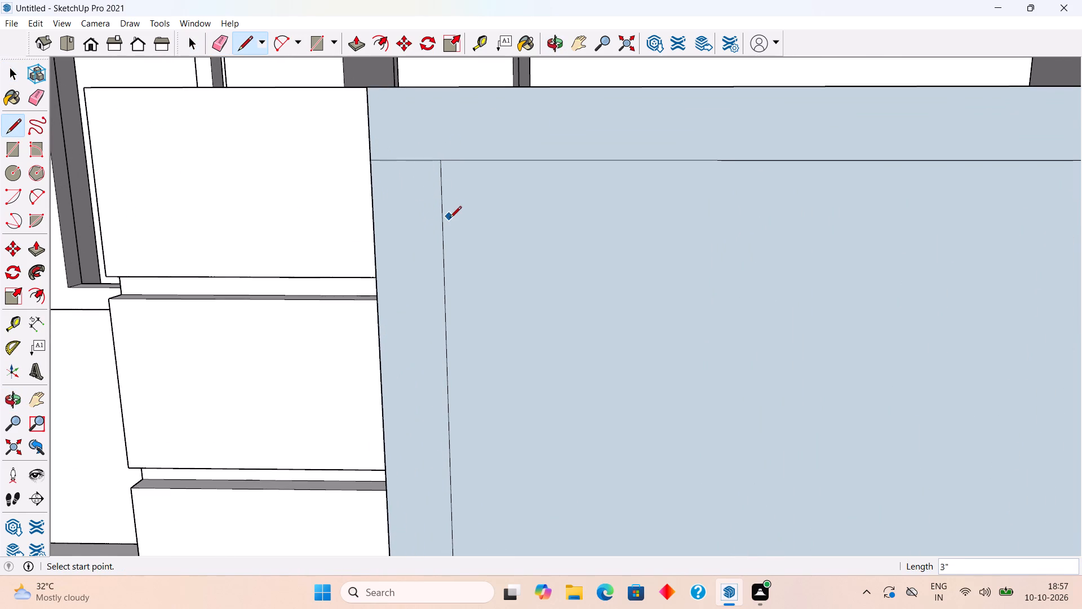
scroll(451, 226, down, 19)
scroll(464, 462, up, 5)
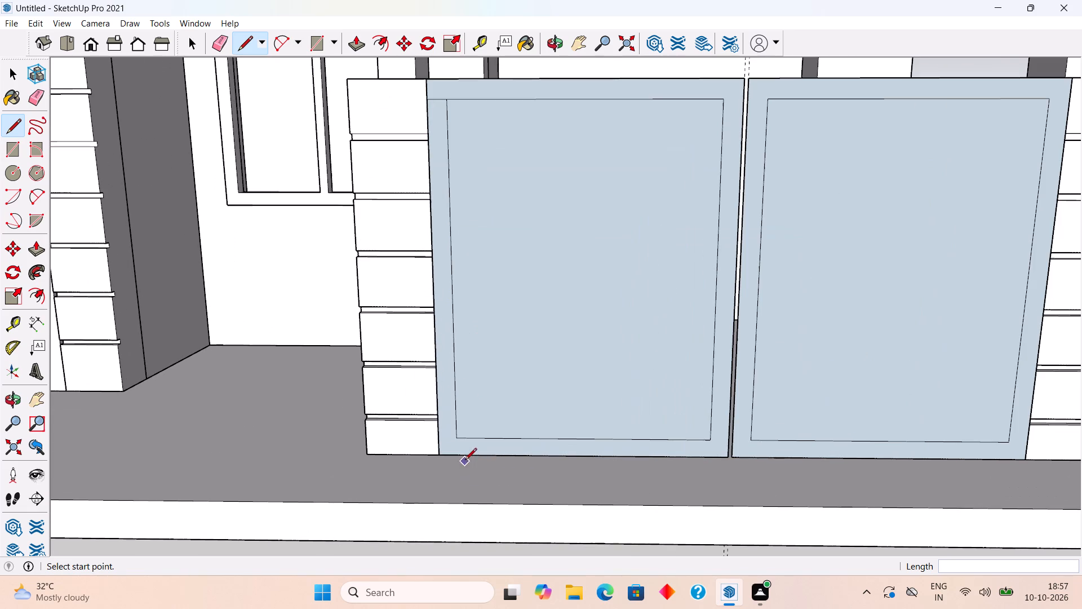
click(458, 439)
click(456, 456)
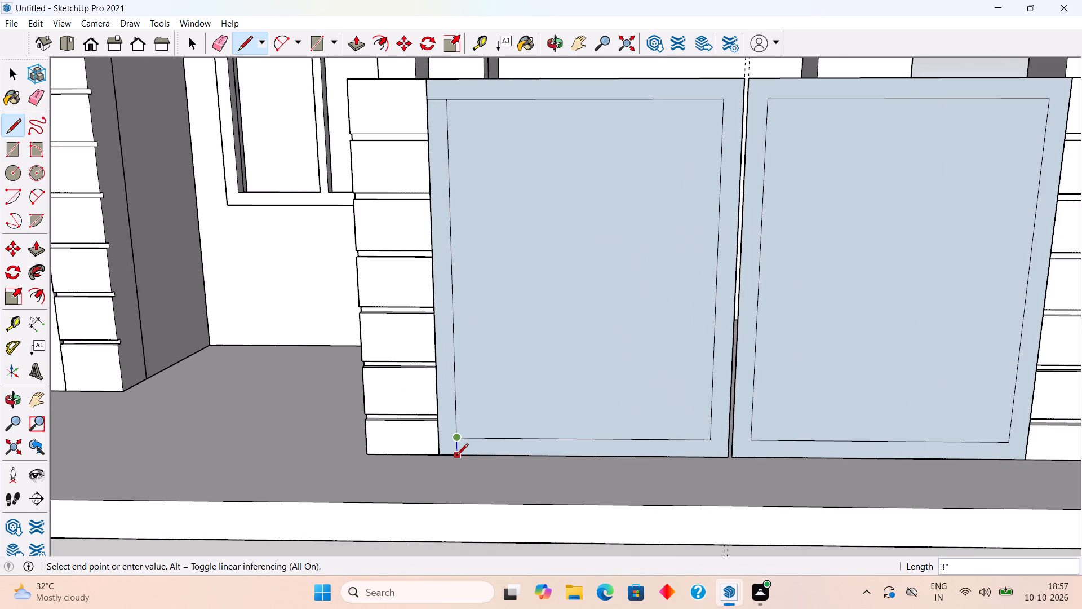
On the right leaf, draw matching 3" lines from the column-side inner corners: upper one across to the outer edge, lower one down to the bottom.
scroll(456, 457, down, 5)
scroll(783, 261, up, 4)
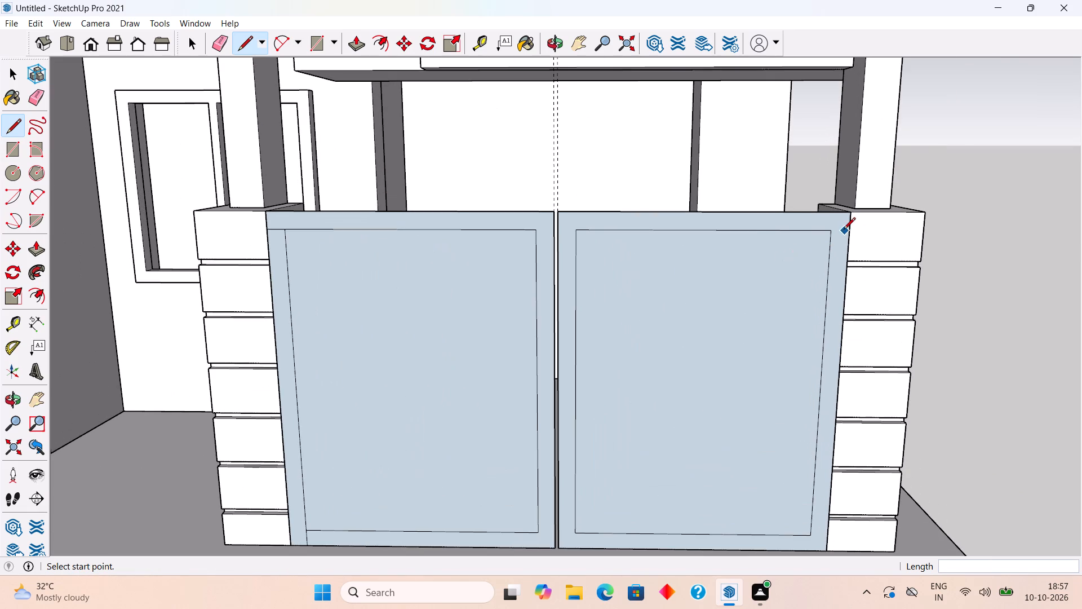
click(827, 232)
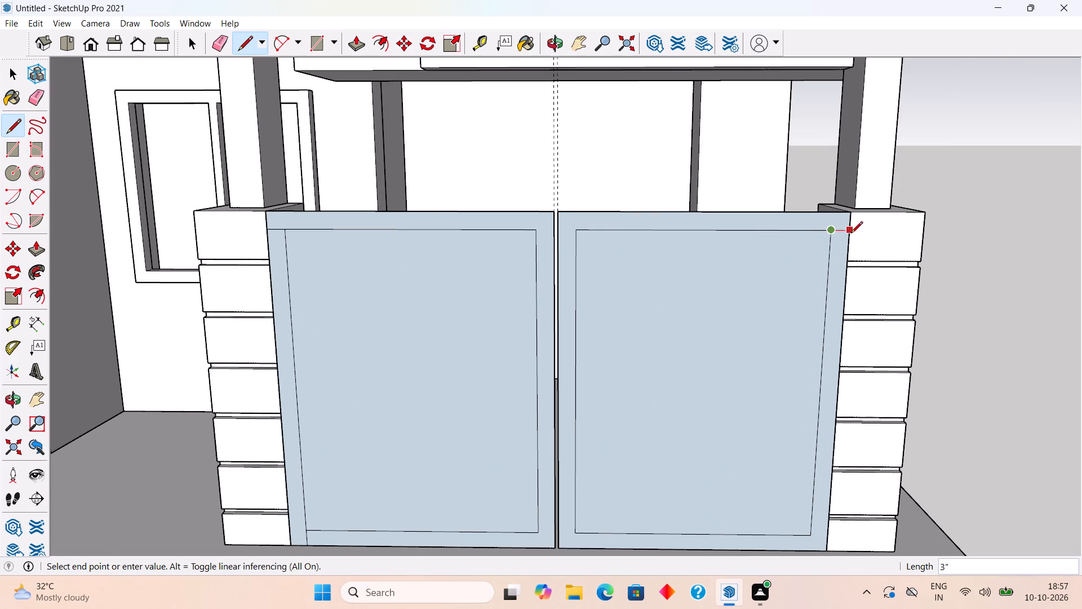
click(851, 234)
scroll(812, 509, down, 5)
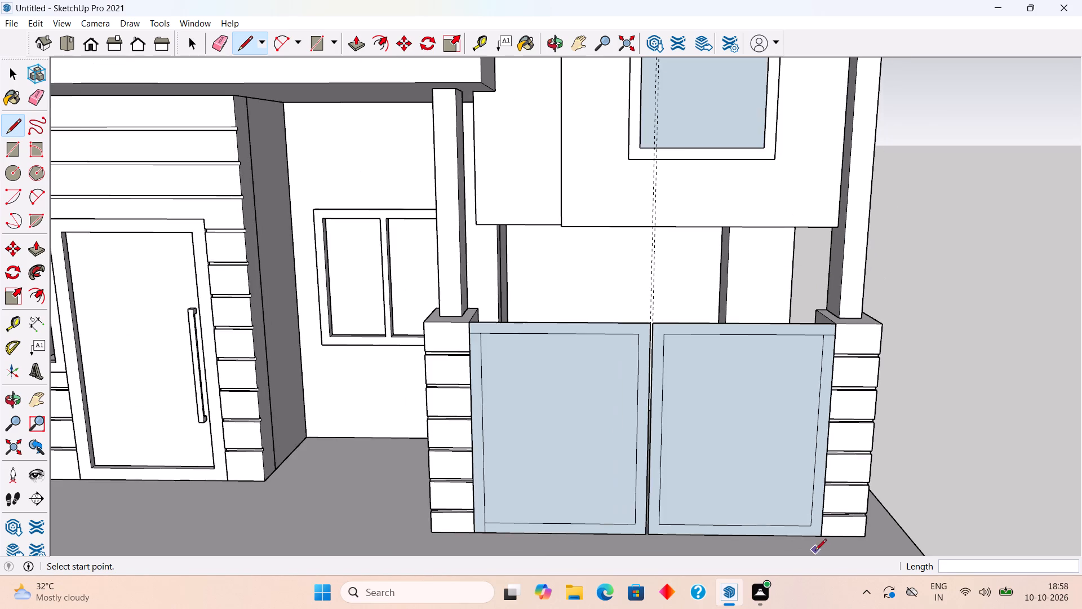
scroll(815, 551, up, 10)
click(807, 486)
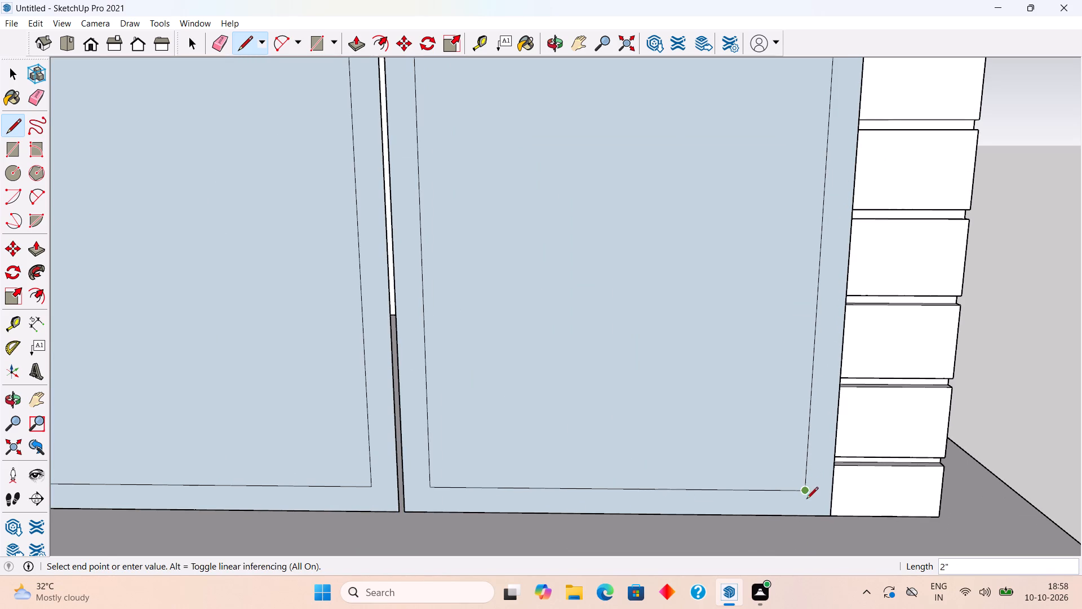
click(805, 513)
key(space)
Place a vertical guide 1" inward from the left leaf's column-side inner frame line.
scroll(659, 412, down, 5)
scroll(658, 413, up, 1)
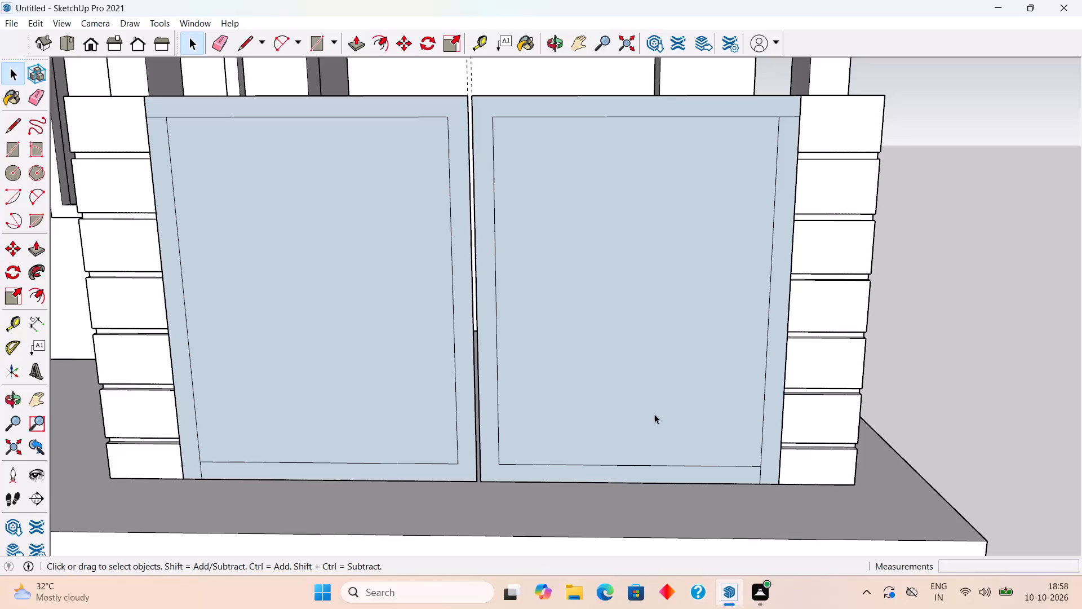
middle_drag(201, 395, 249, 394)
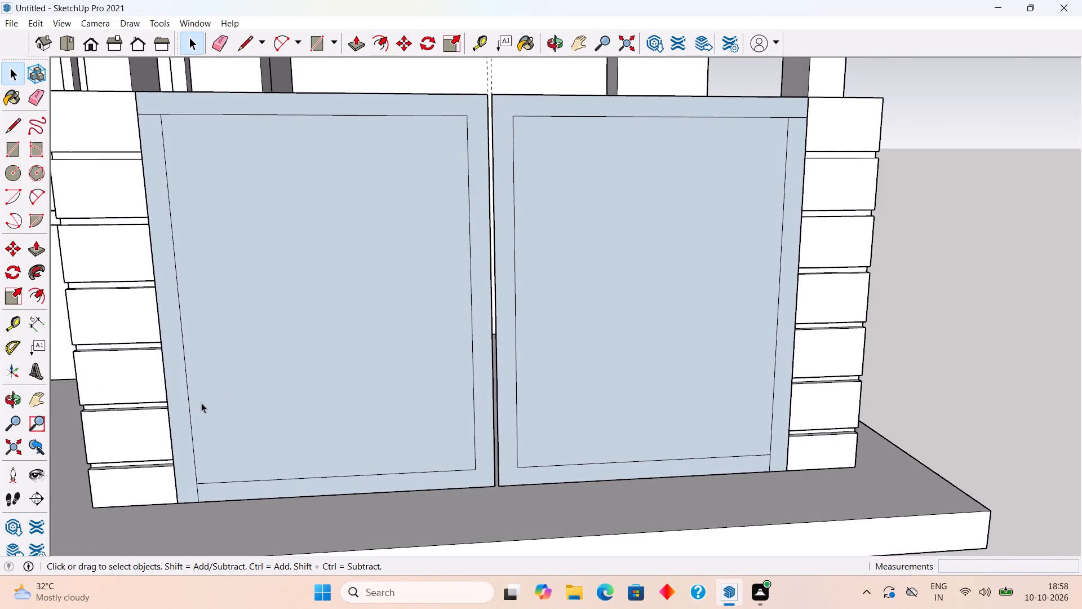
scroll(201, 403, up, 4)
key(t)
click(186, 395)
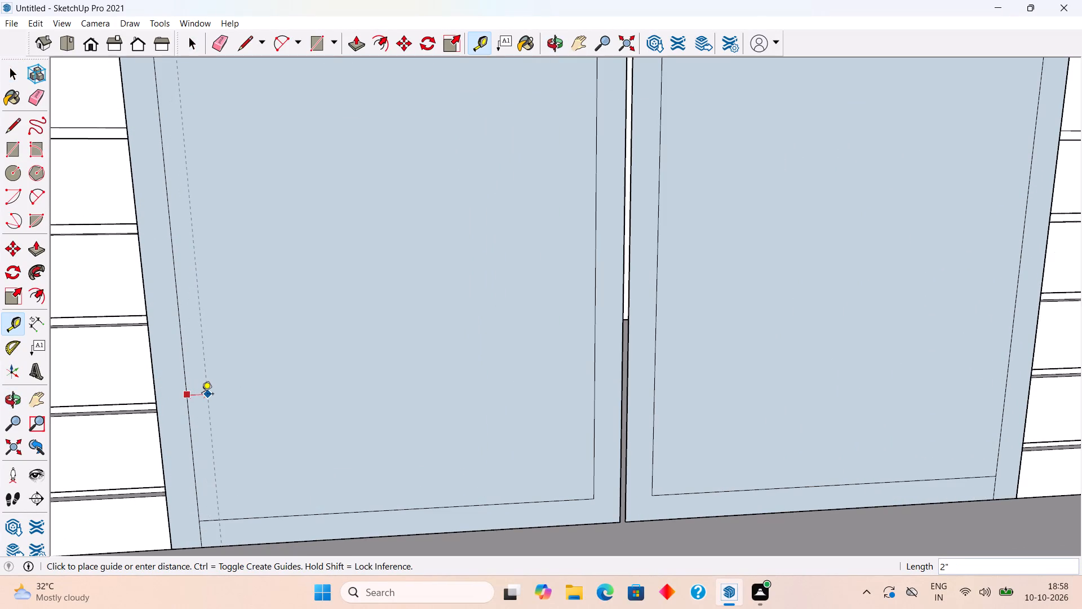
text(1")
key(Return)
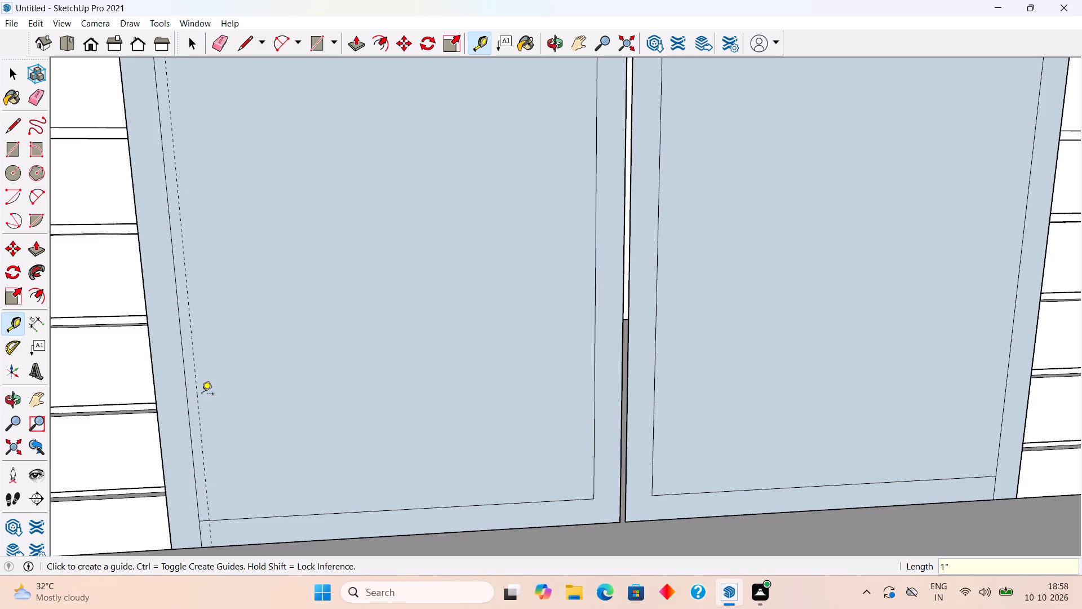
key(space)
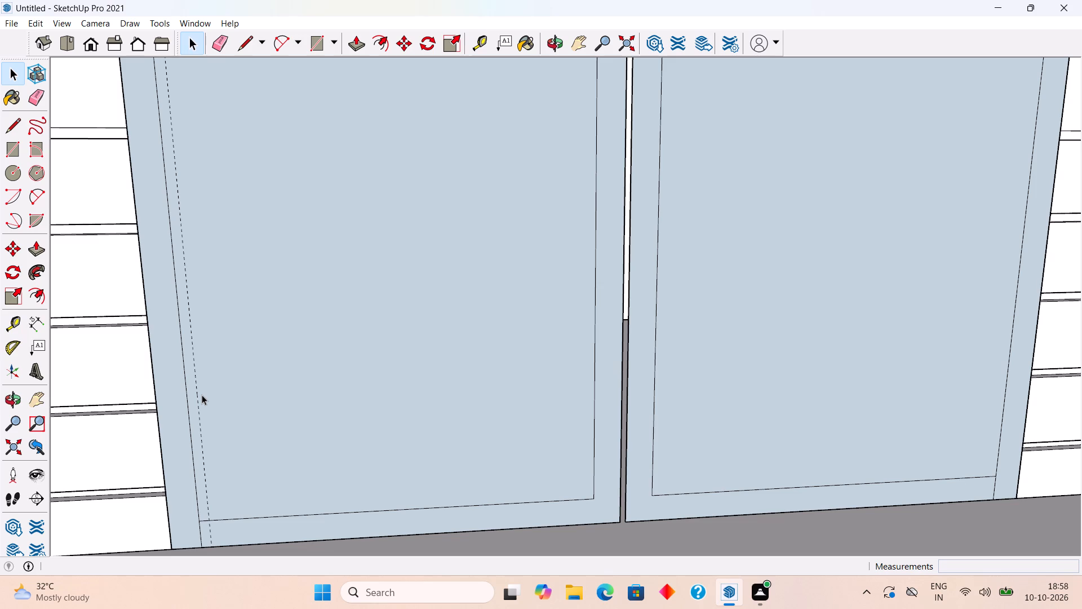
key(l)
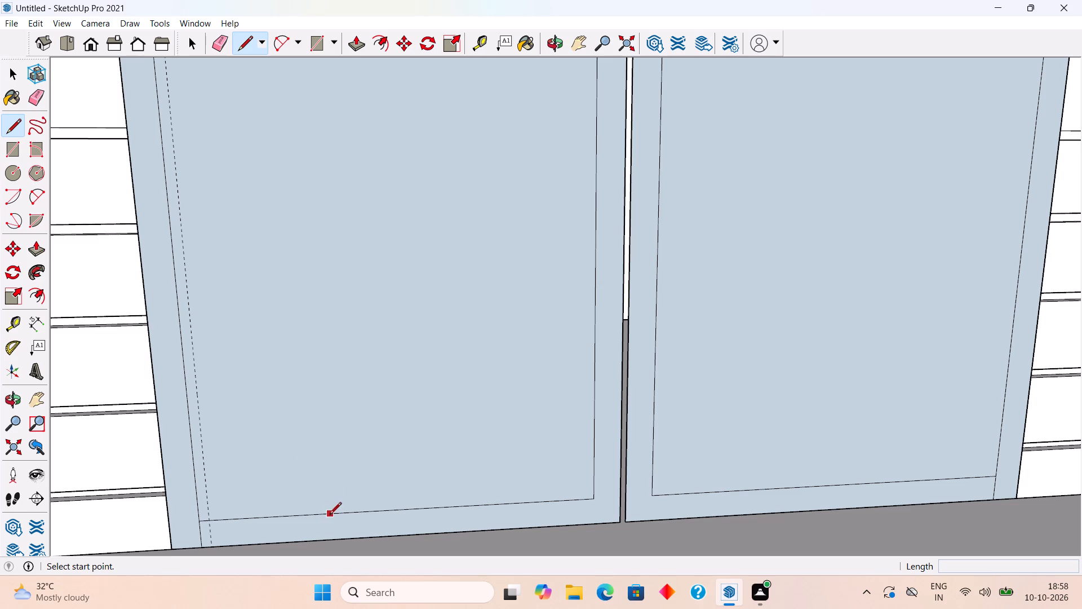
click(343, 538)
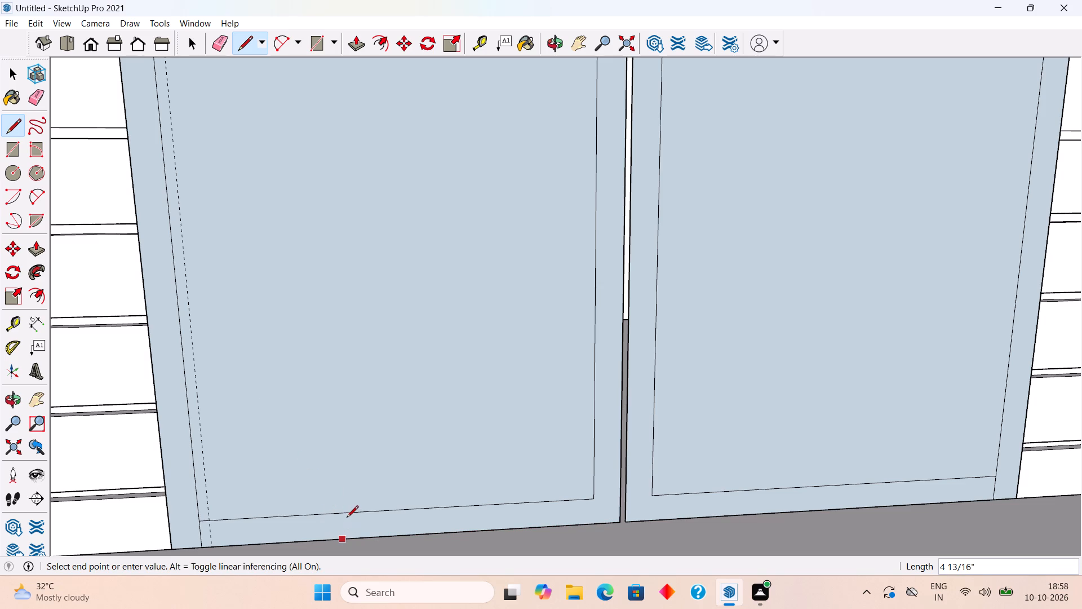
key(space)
Place a horizontal guide 1" above the bottom edge of the left gate leaf.
key(t)
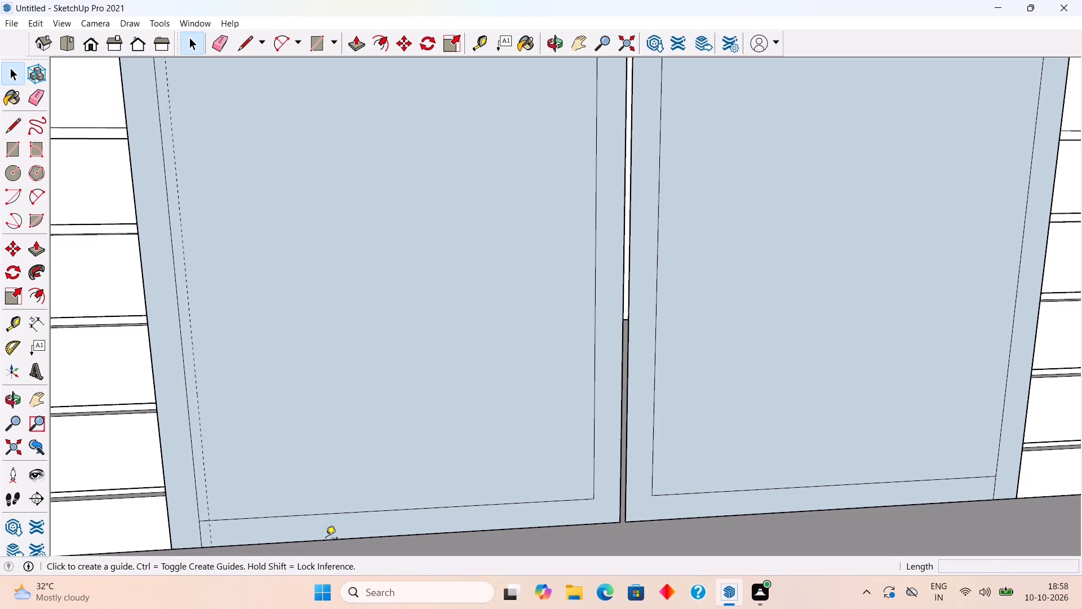
click(347, 540)
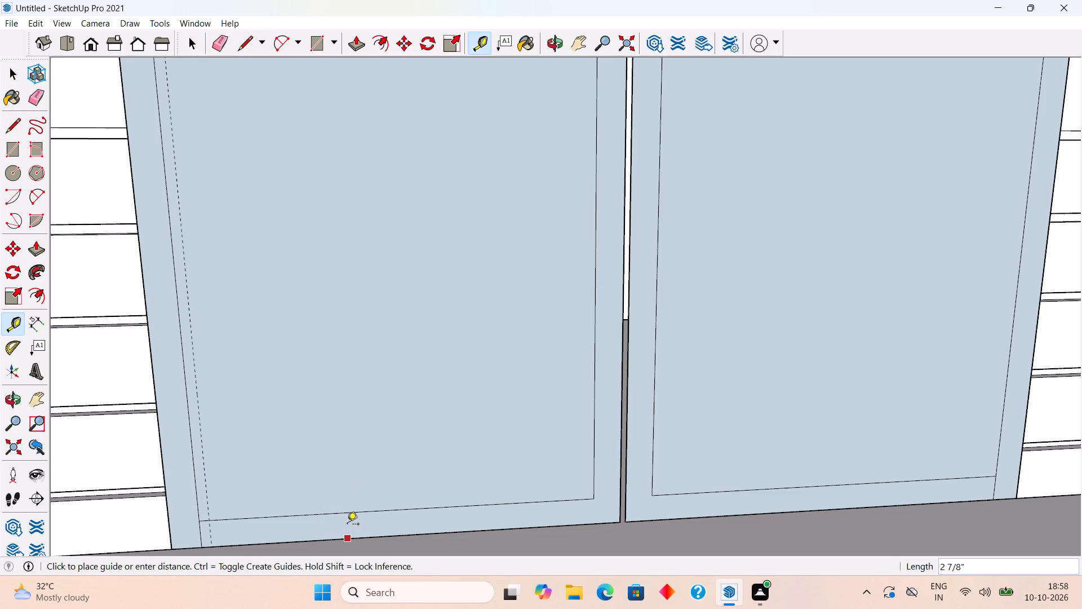
scroll(347, 517, down, 5)
middle_drag(303, 497, 242, 473)
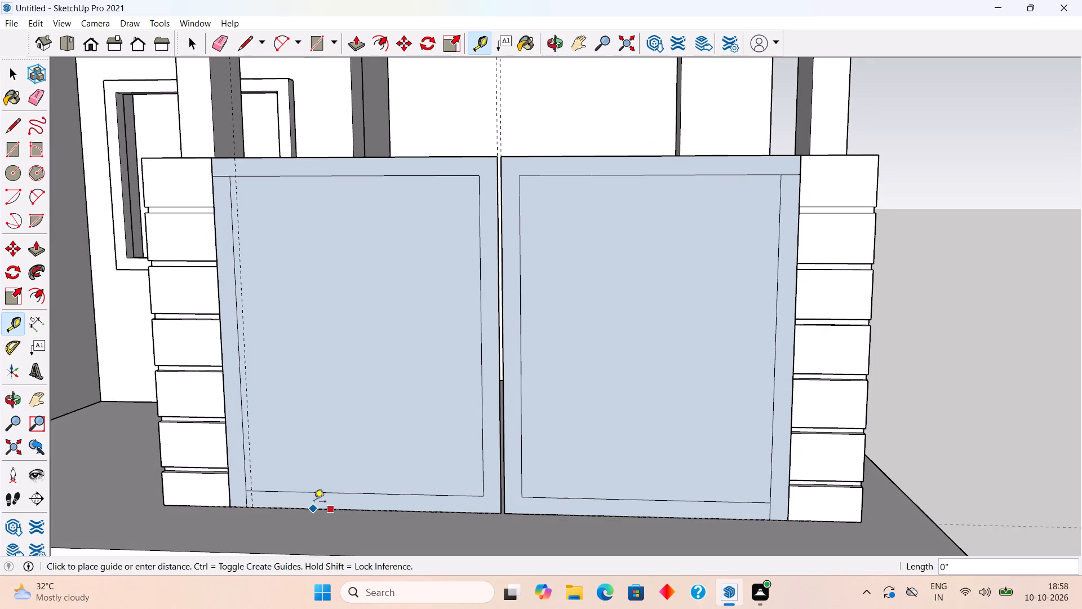
text(1")
key(Return)
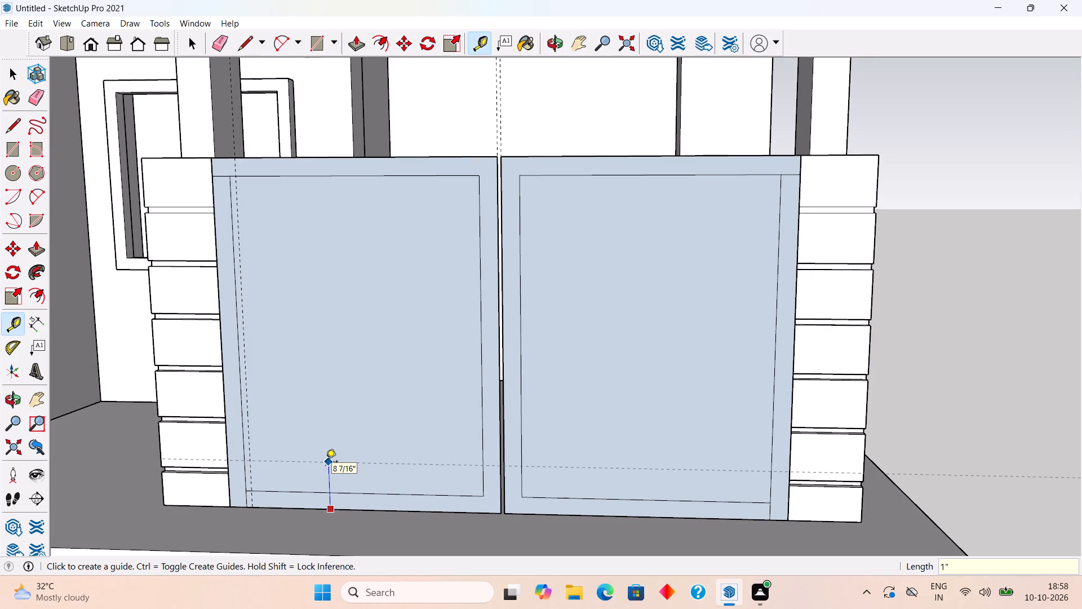
key(space)
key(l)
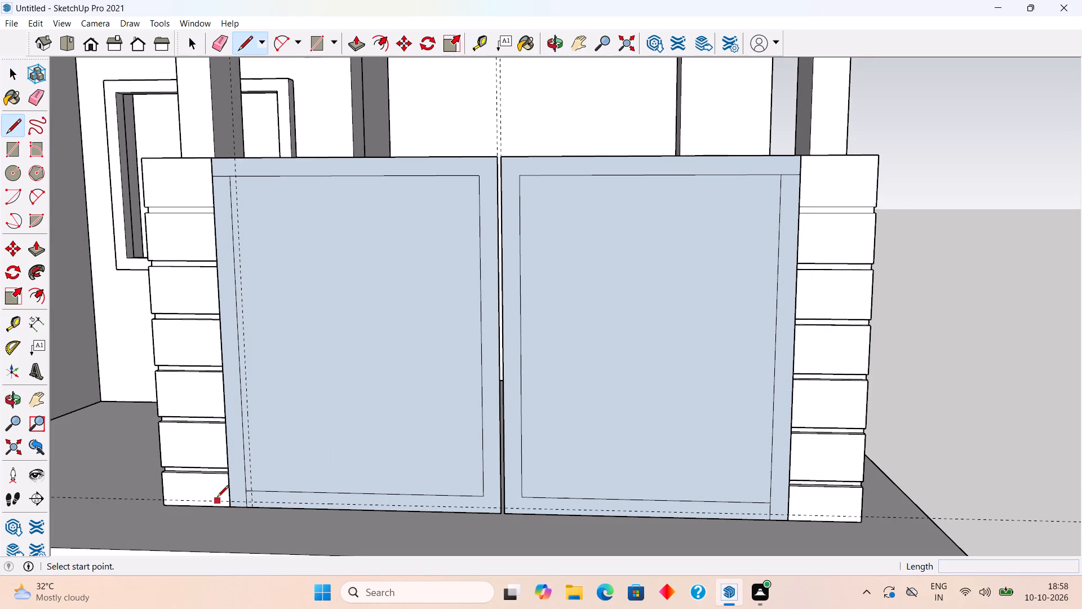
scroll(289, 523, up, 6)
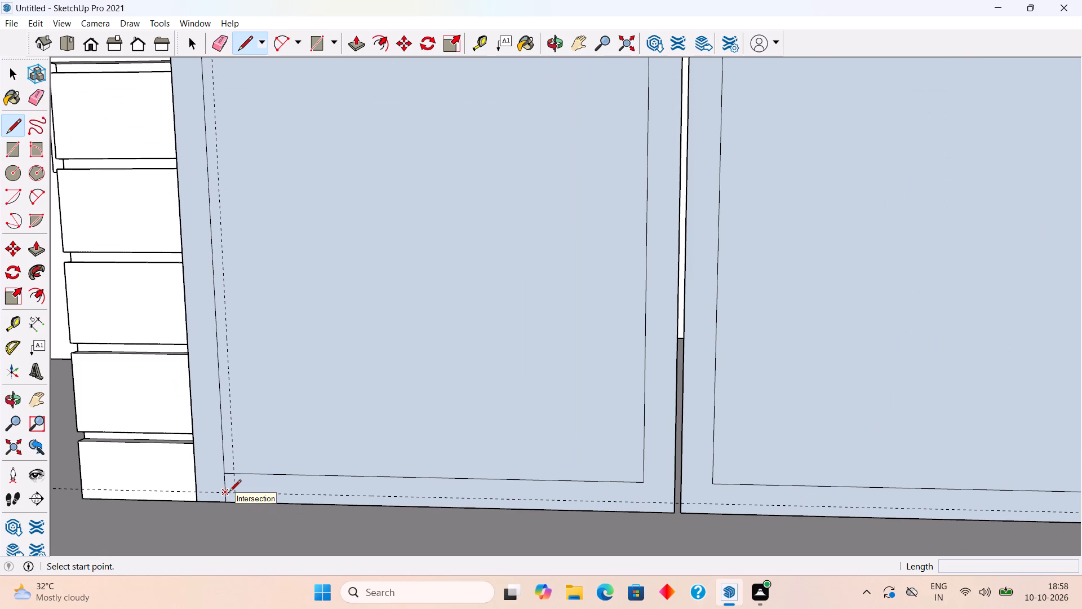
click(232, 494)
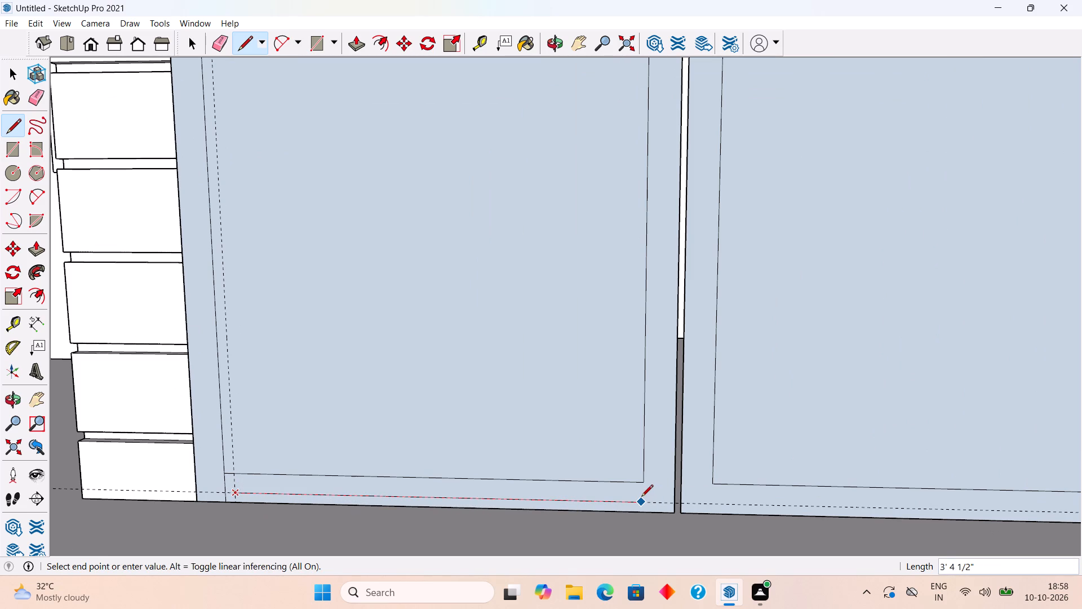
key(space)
On the left leaf, draw connected lines from the gap-side lower inner corner: 2" down, across the horizontal guide, and 4' 8 1/16" up to the upper frame line.
key(l)
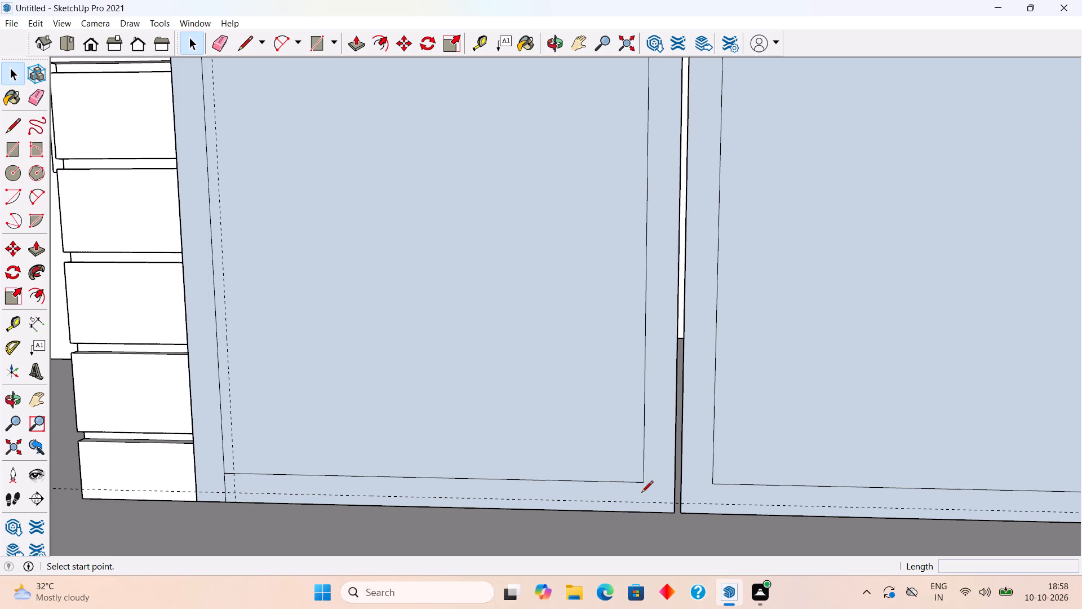
click(645, 484)
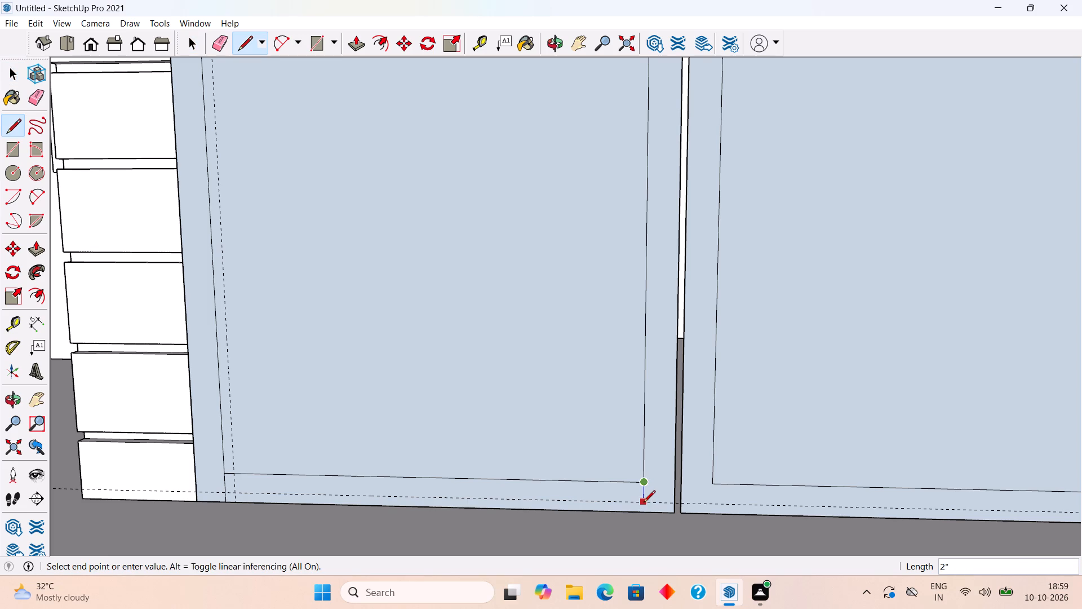
click(644, 503)
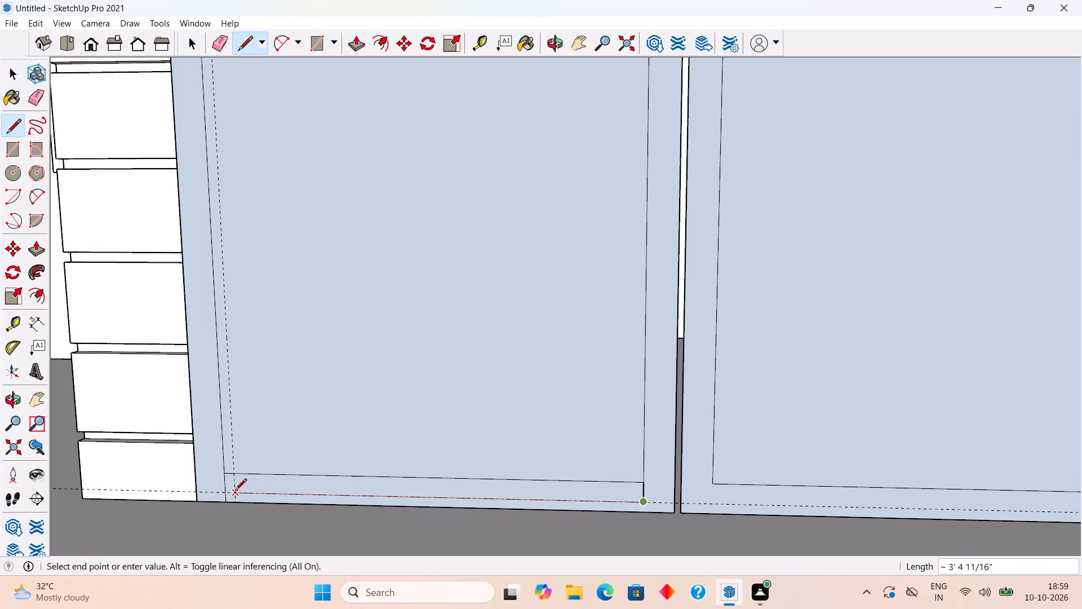
click(235, 491)
scroll(242, 493, down, 6)
scroll(223, 171, up, 1)
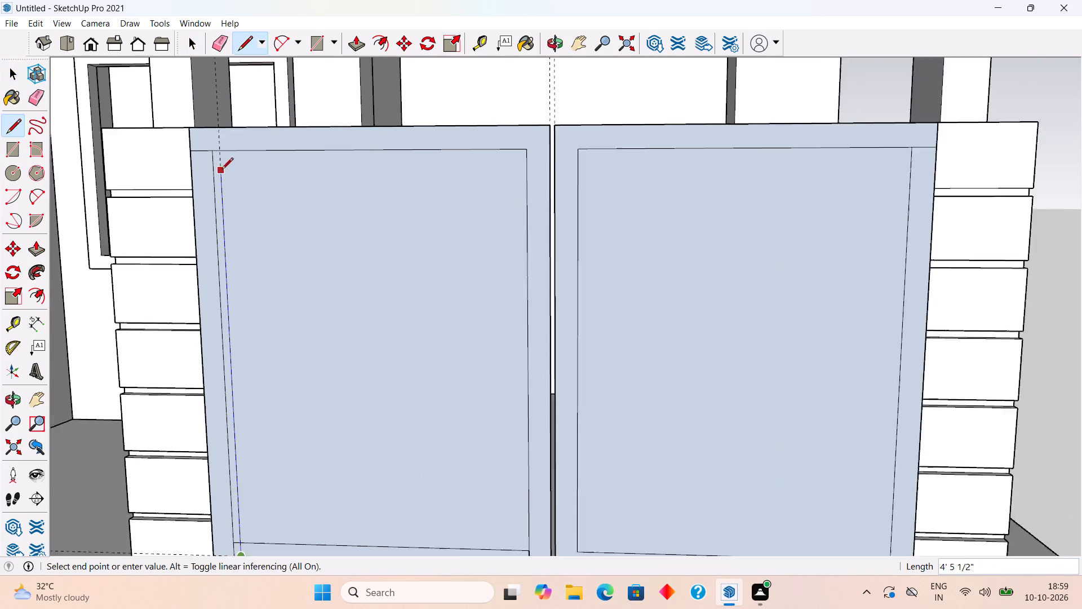
scroll(221, 170, up, 2)
click(218, 155)
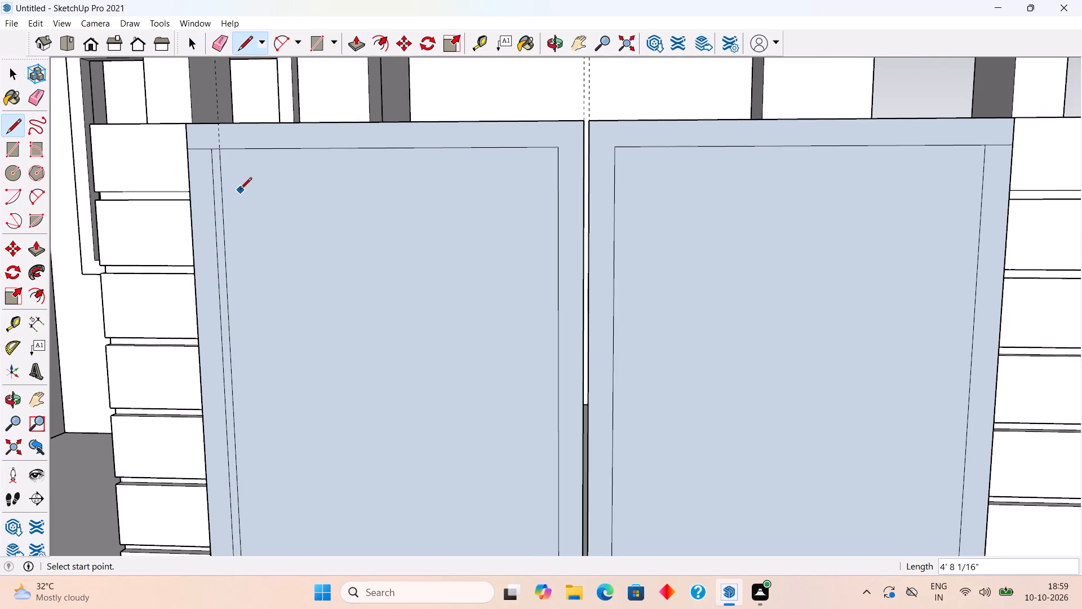
key(space)
Delete the short segment of the left leaf's upper frame line between its two column-side vertical lines.
scroll(217, 147, up, 2)
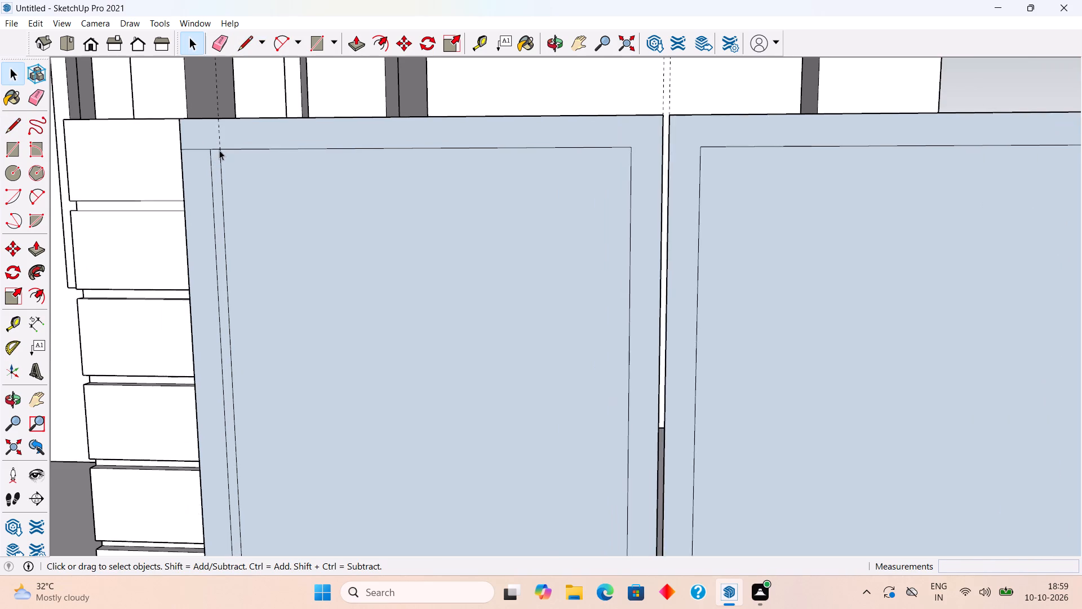
scroll(214, 152, up, 4)
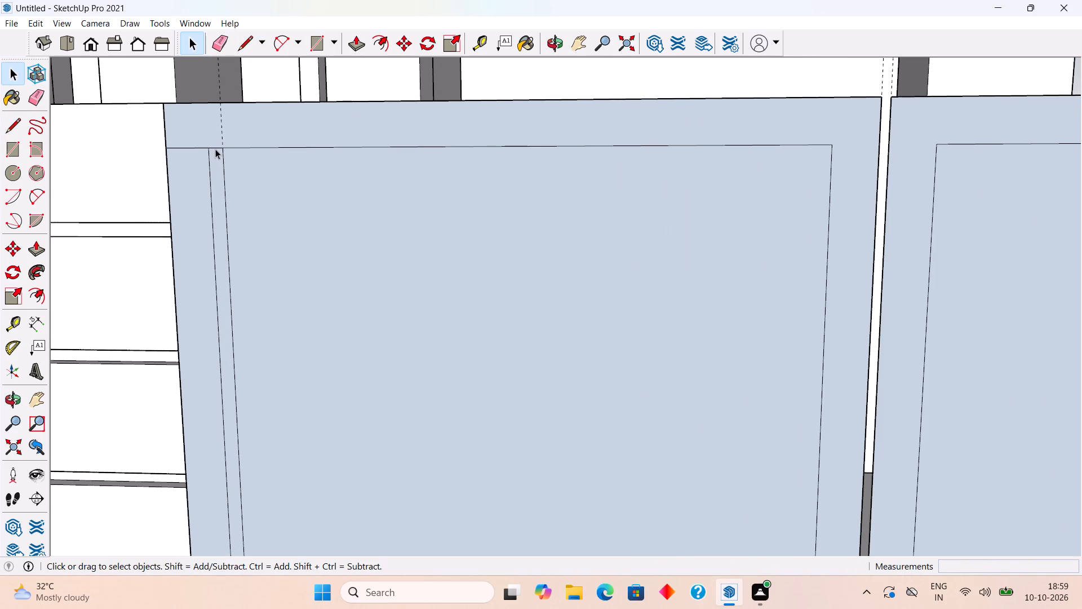
click(219, 147)
key(Delete)
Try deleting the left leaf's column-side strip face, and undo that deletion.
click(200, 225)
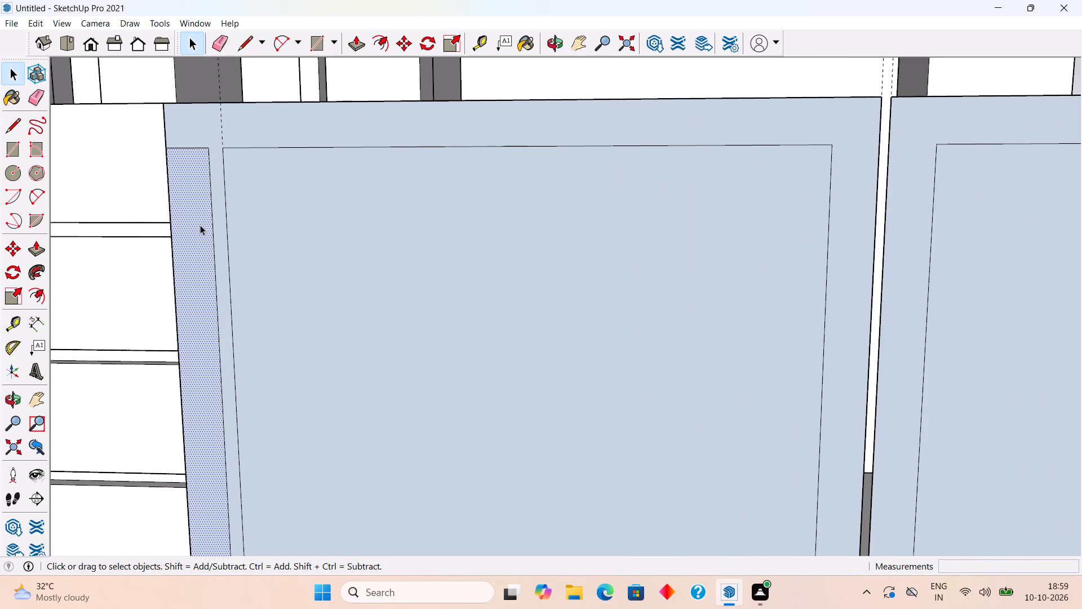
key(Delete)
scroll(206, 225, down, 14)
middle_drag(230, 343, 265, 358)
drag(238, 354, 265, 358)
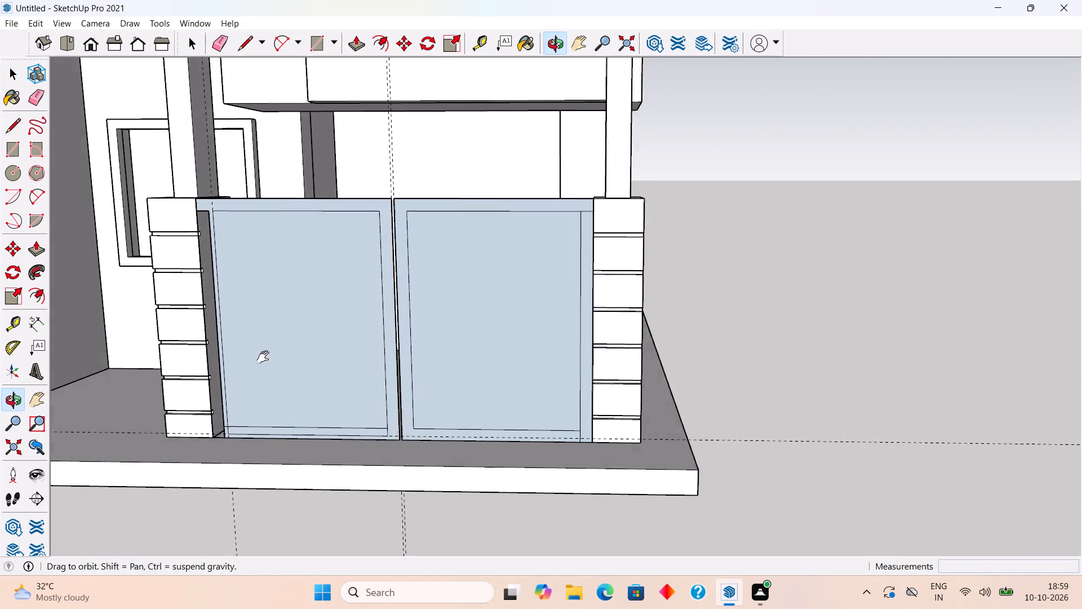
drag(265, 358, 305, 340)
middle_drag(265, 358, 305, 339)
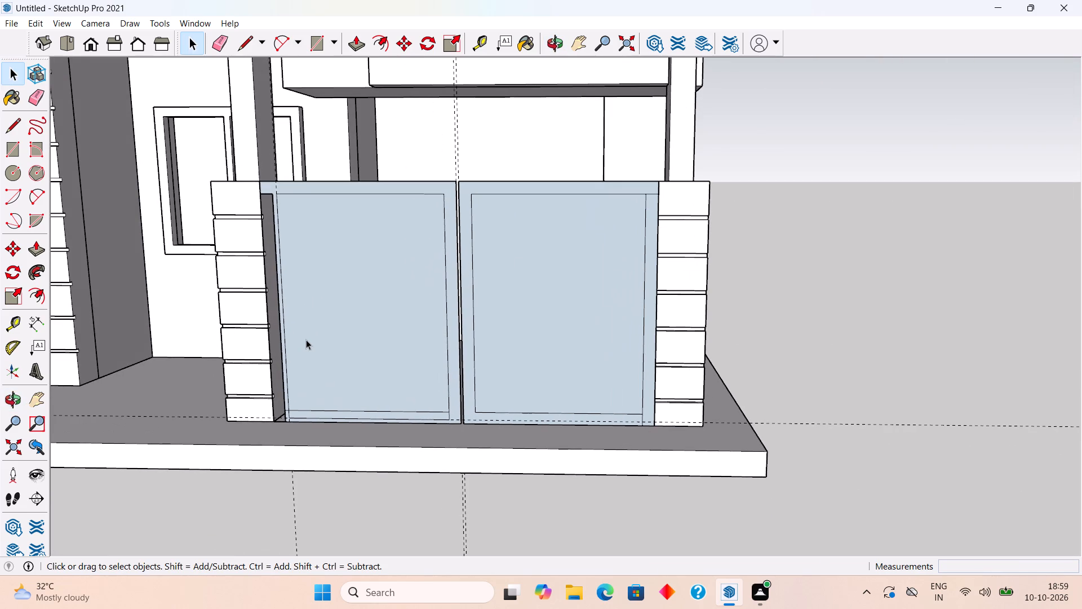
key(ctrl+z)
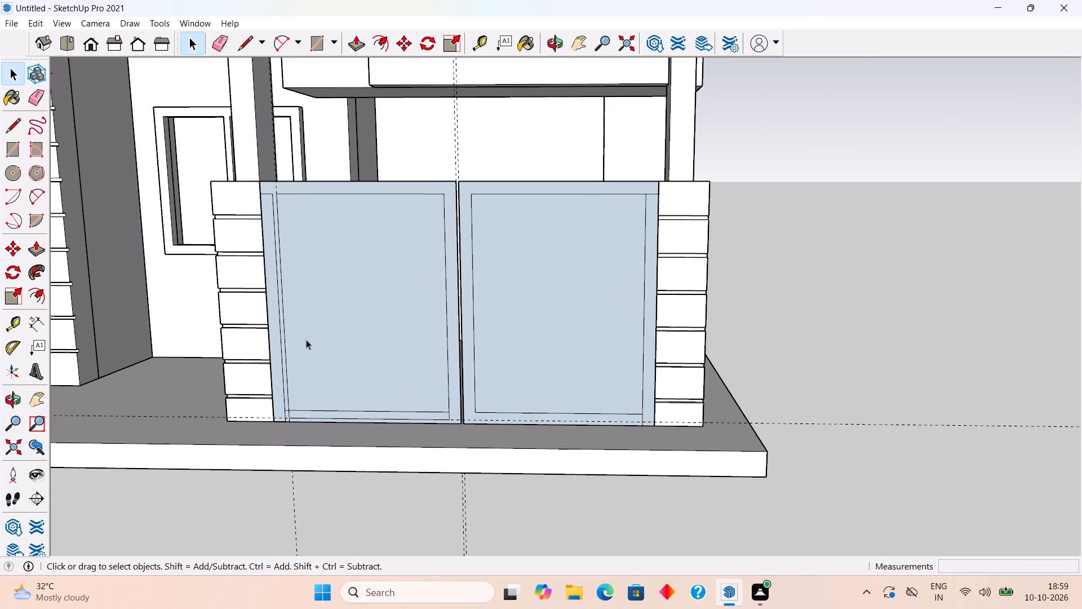
Delete the short segment of the left leaf's lower frame line between its two column-side vertical lines, and select the joined frame face.
middle_drag(385, 402, 477, 427)
scroll(331, 450, up, 2)
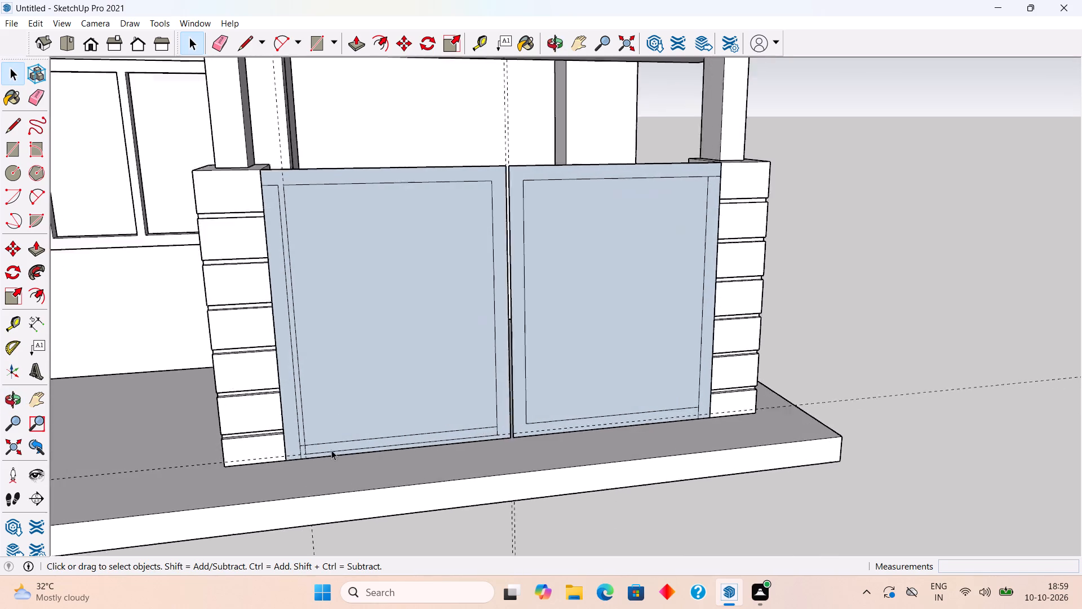
scroll(331, 450, up, 9)
scroll(273, 440, up, 5)
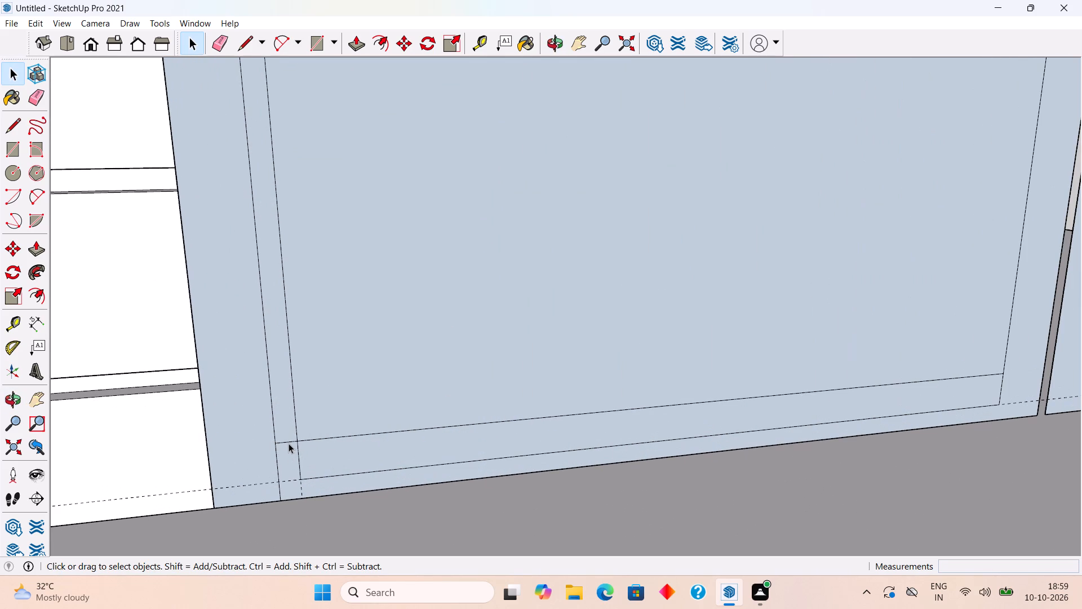
click(289, 443)
key(Delete)
click(299, 488)
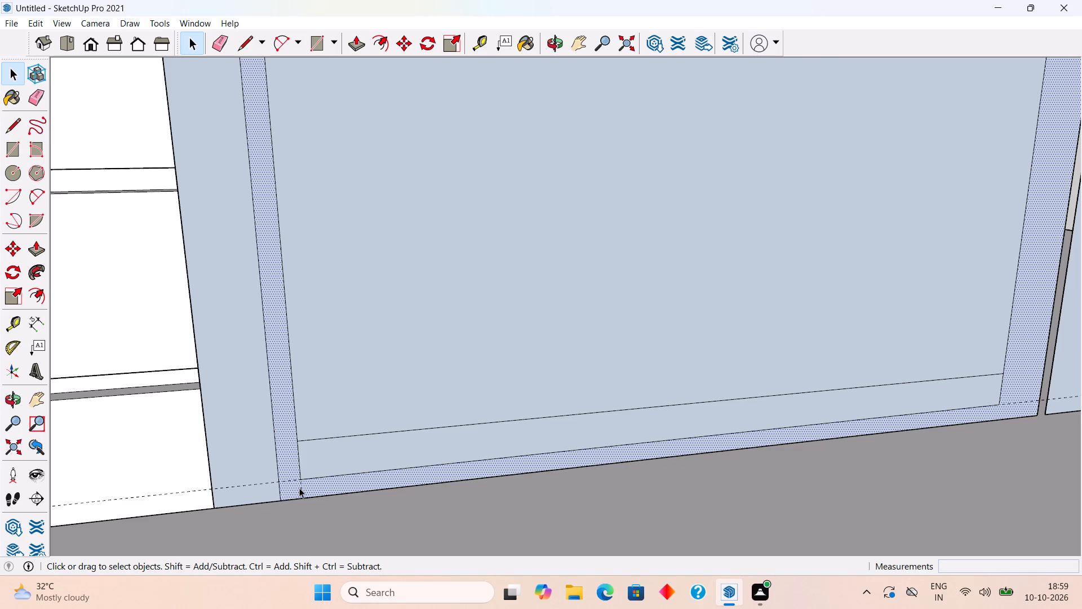
Place a vertical guide 1" inward from the right leaf's column-side inner frame line.
scroll(299, 488, down, 7)
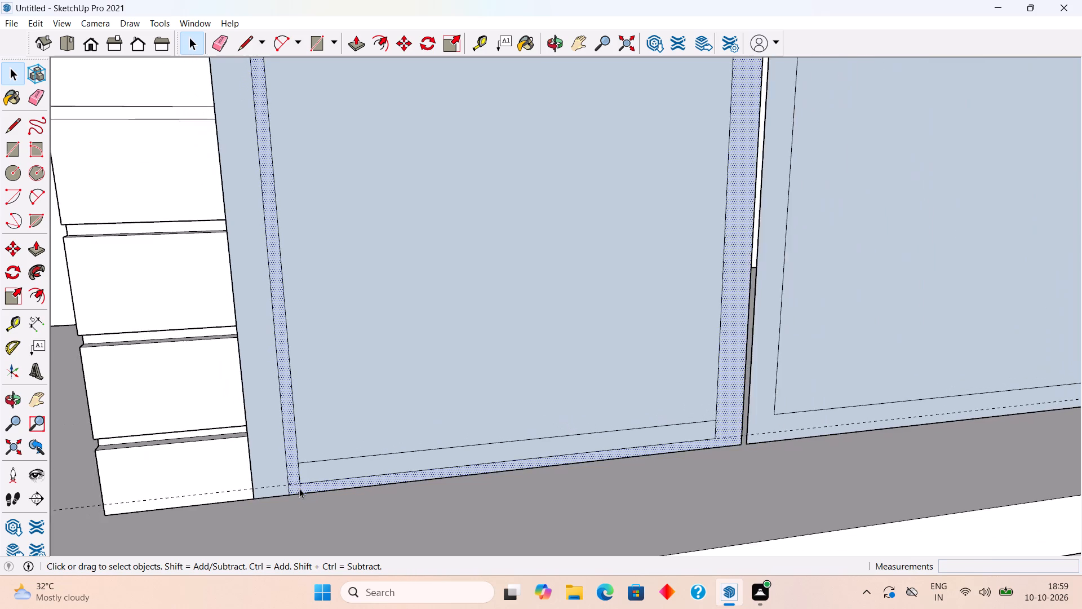
scroll(298, 488, down, 6)
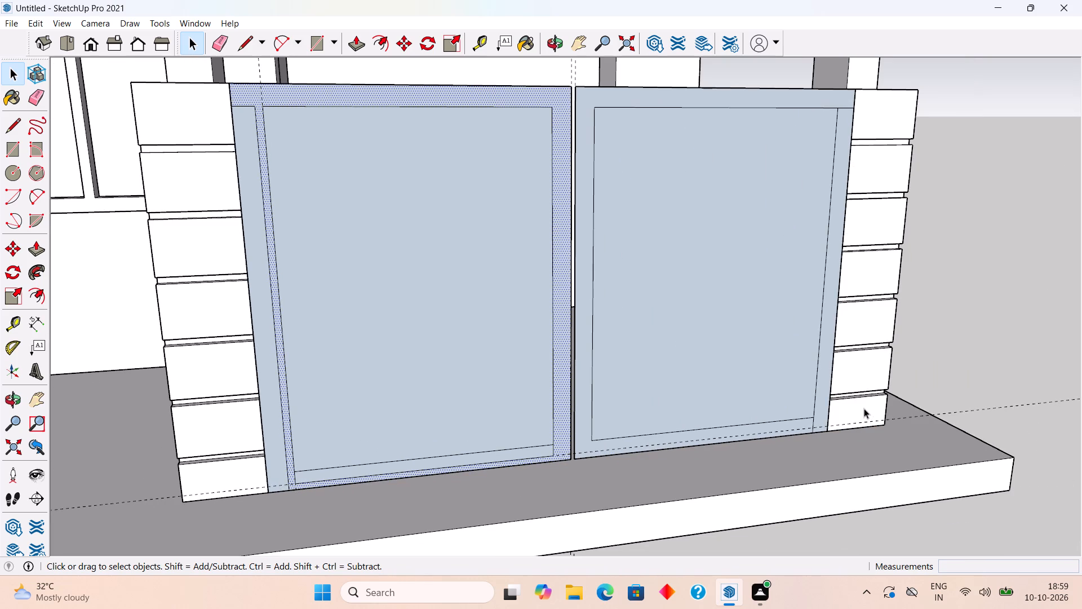
middle_drag(826, 401, 791, 395)
scroll(791, 395, up, 2)
scroll(791, 395, down, 1)
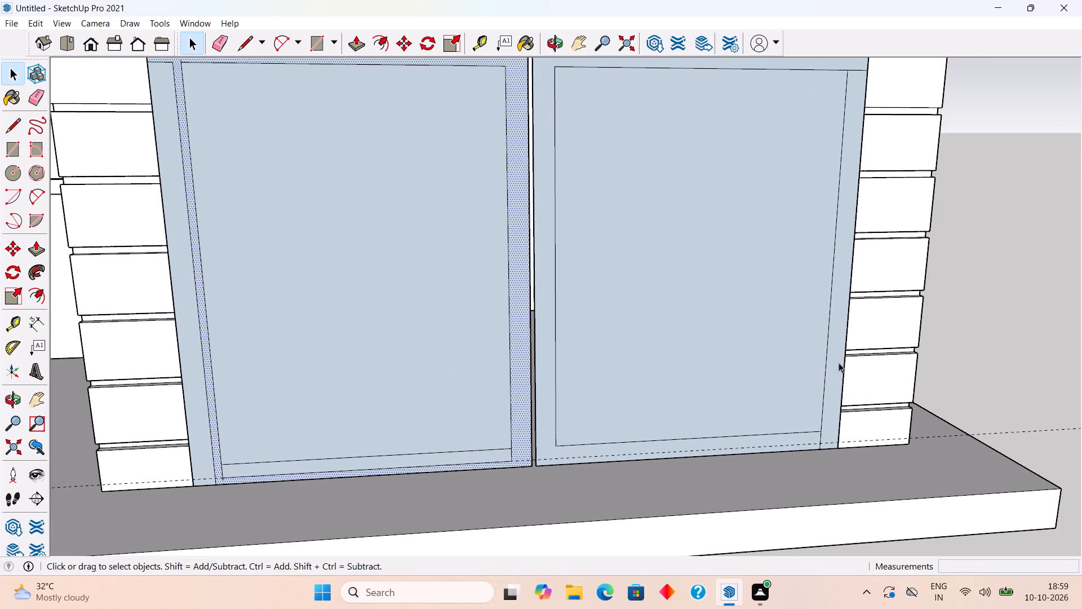
middle_drag(834, 361, 817, 350)
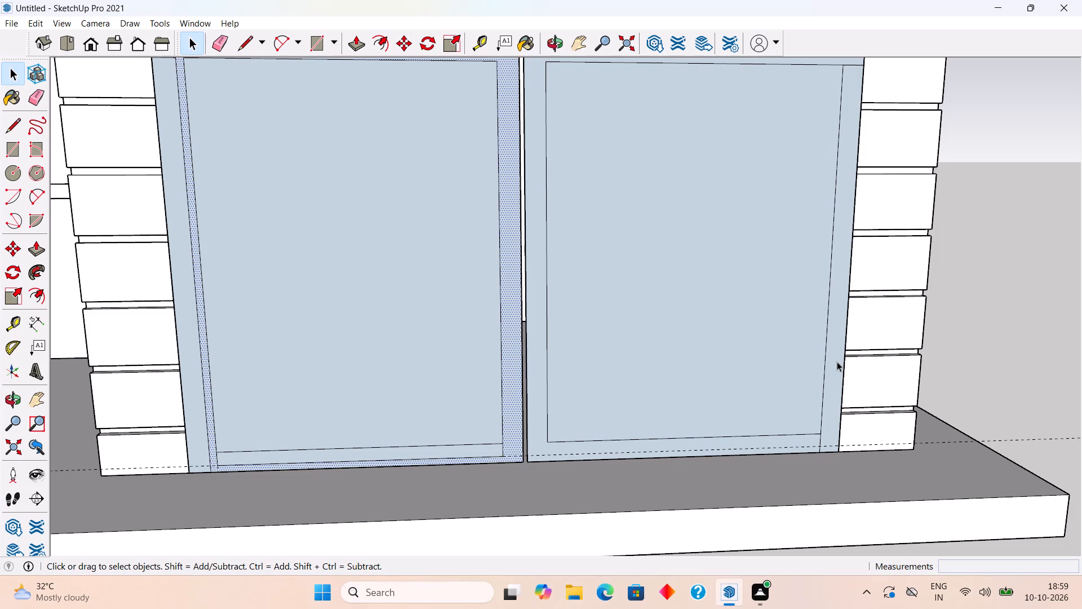
key(t)
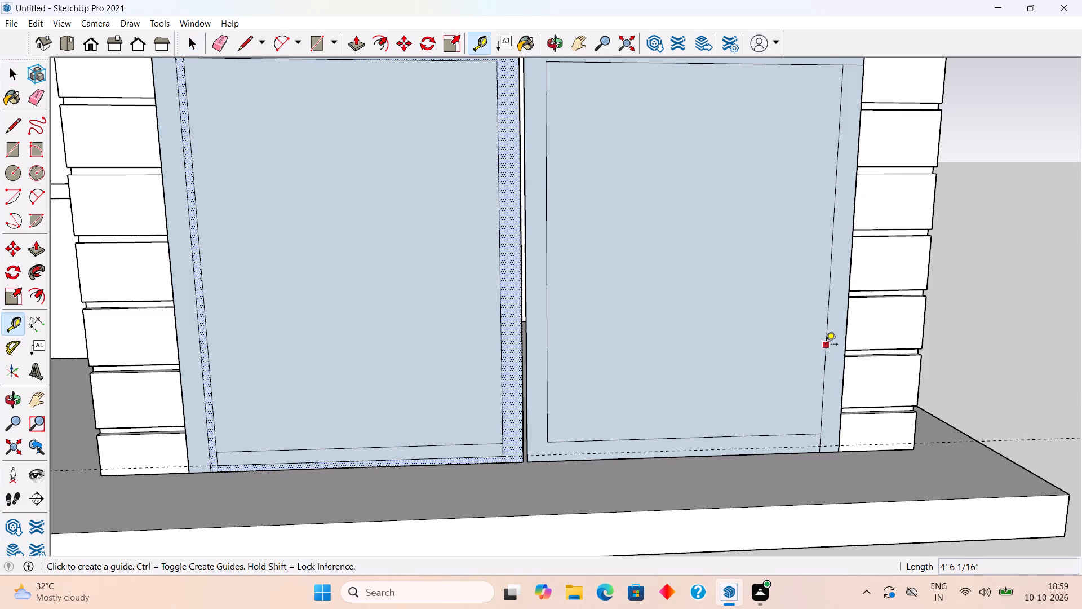
click(826, 345)
text(1")
key(Return)
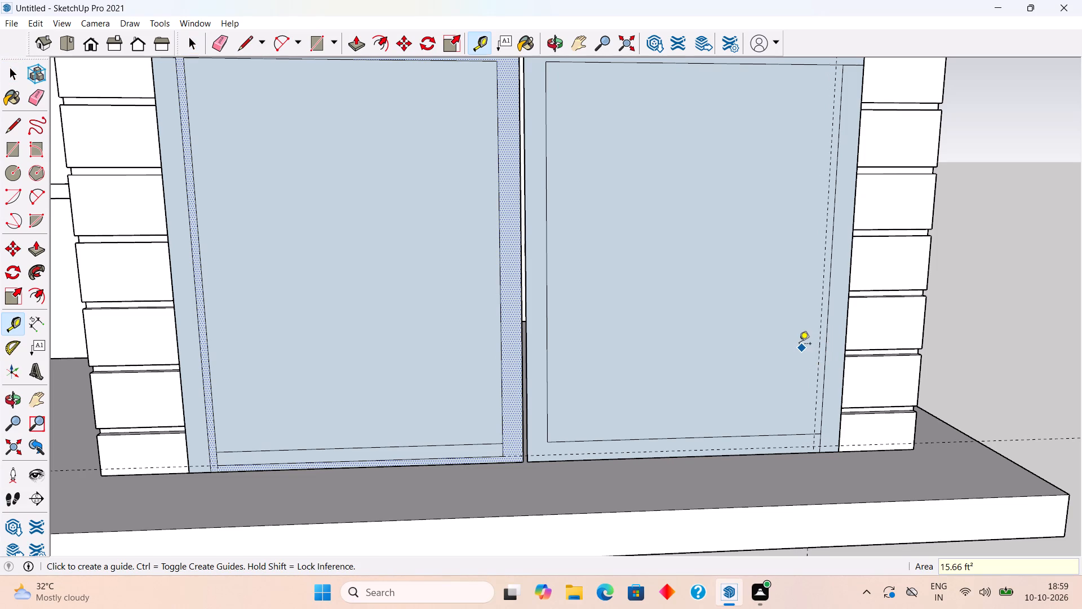
key(space)
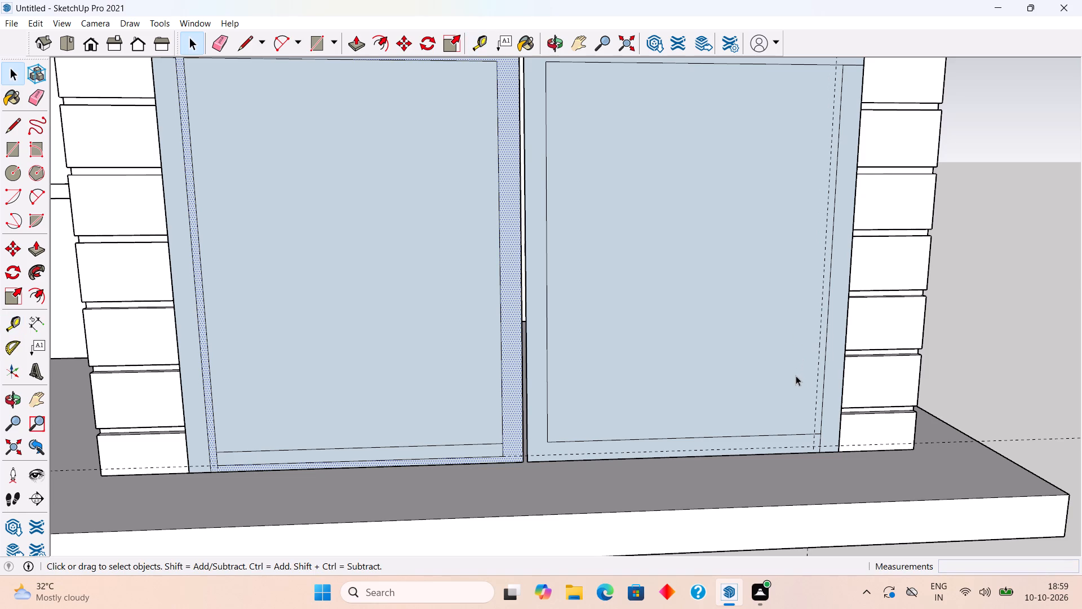
On the right leaf, draw connected lines from the gap-side lower inner corner: down to the horizontal guide, across to the vertical guide, and 4' 8 1/16" up.
key(semicolon)
key(l)
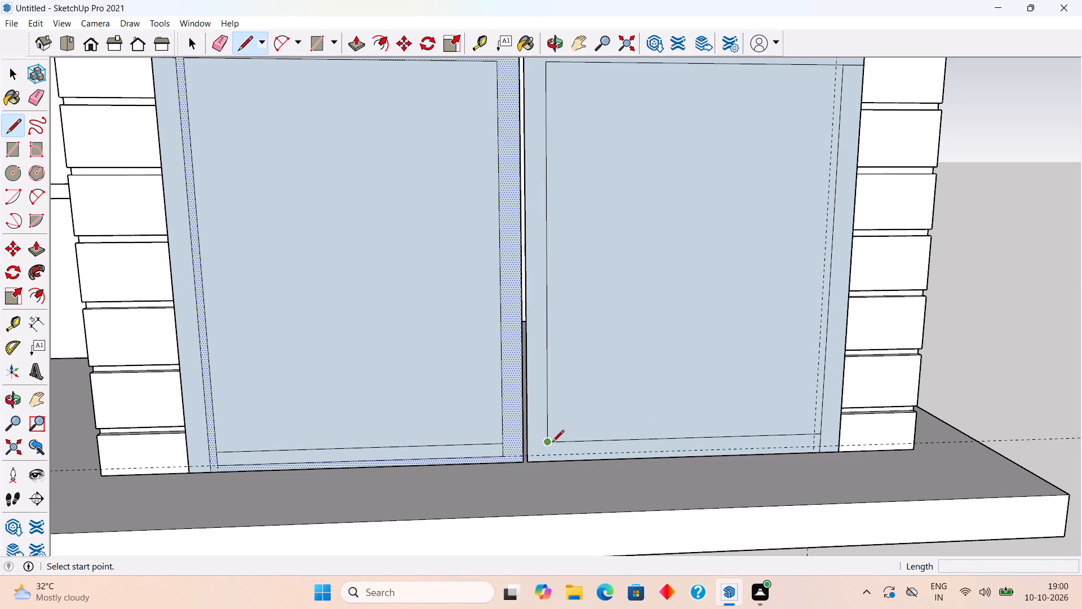
click(552, 443)
click(552, 454)
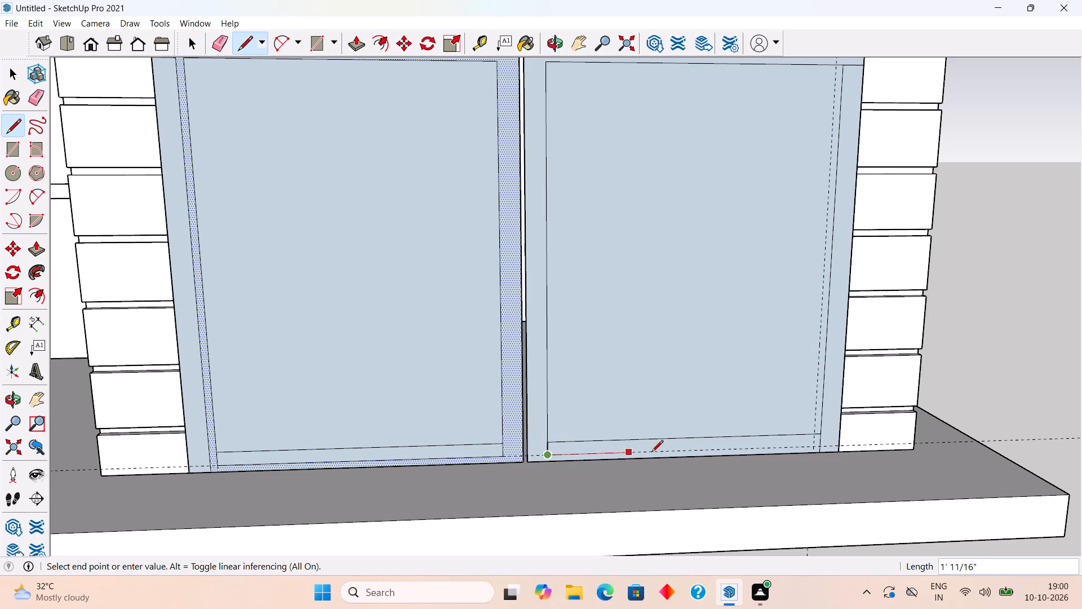
scroll(816, 447, up, 6)
click(814, 447)
scroll(813, 404, down, 2)
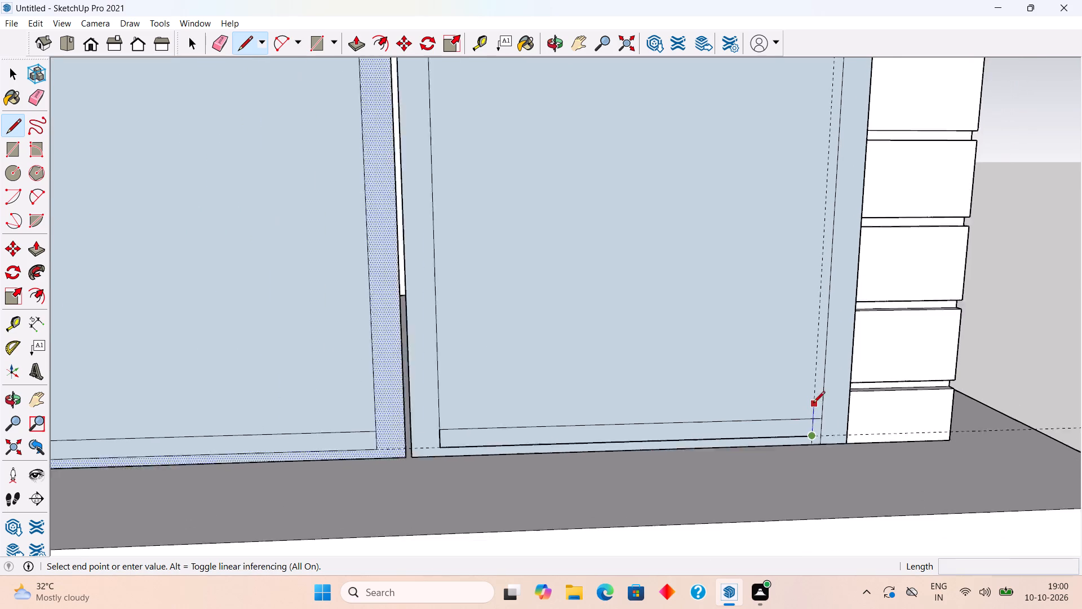
scroll(813, 404, down, 11)
scroll(820, 216, up, 3)
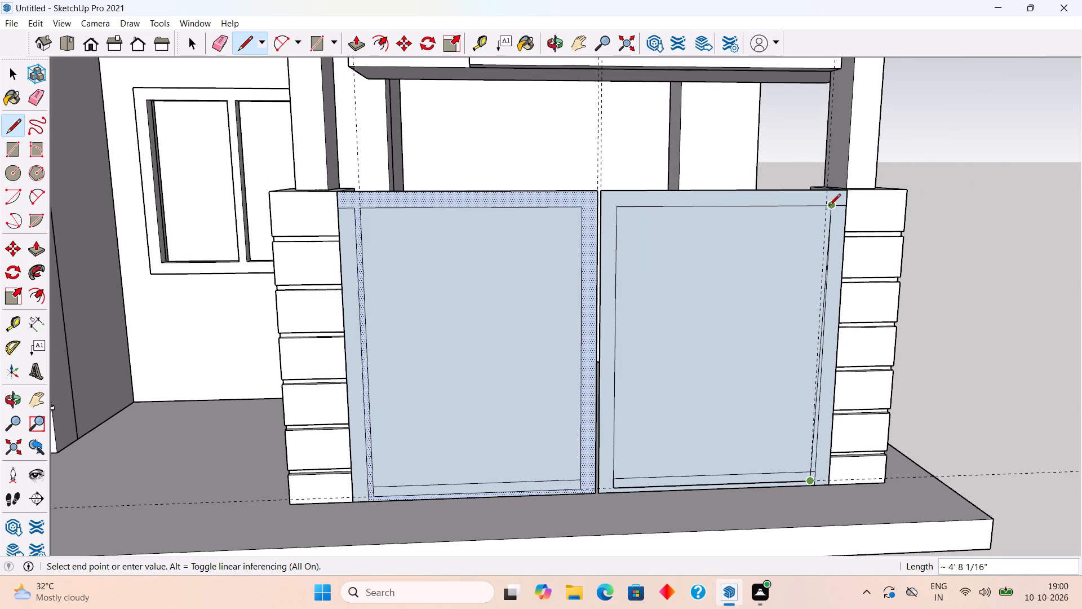
scroll(823, 209, up, 4)
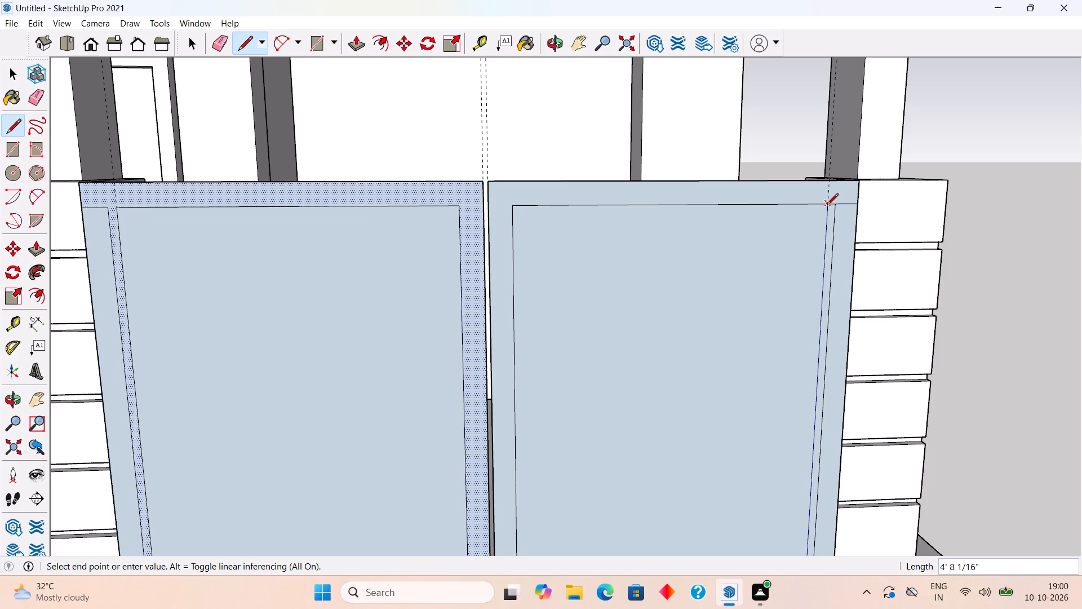
click(827, 206)
key(space)
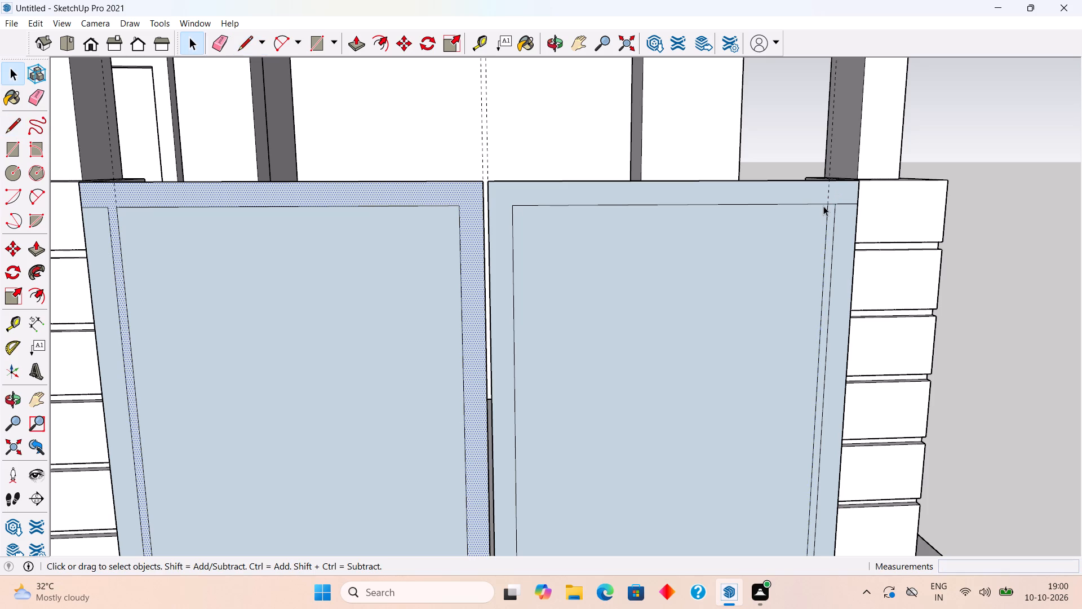
Erase the short upper and lower frame-line segments between the right leaf's two column-side vertical lines.
key(e)
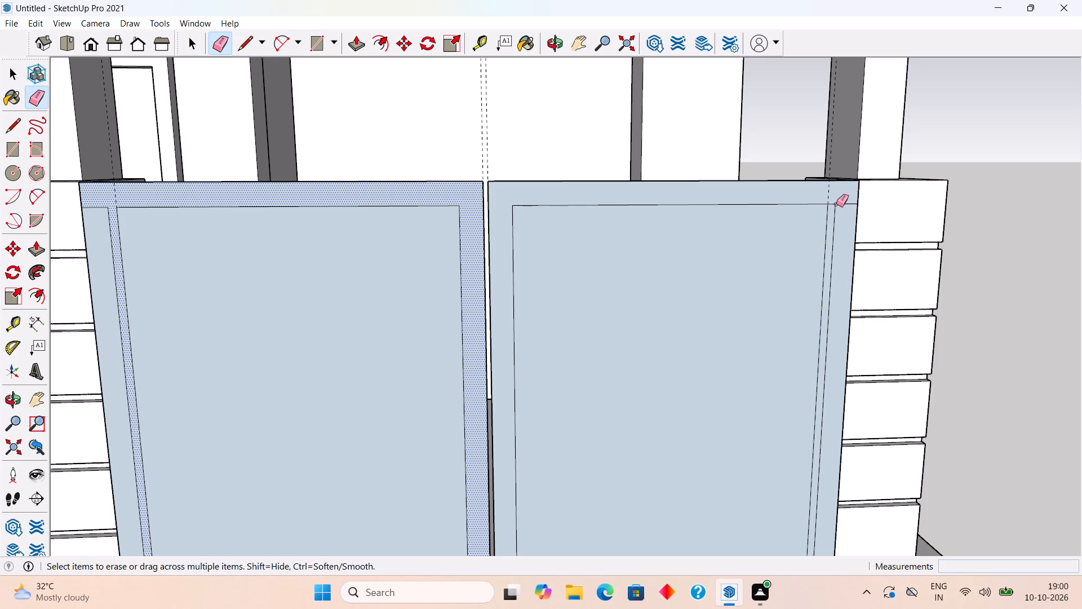
scroll(835, 205, up, 9)
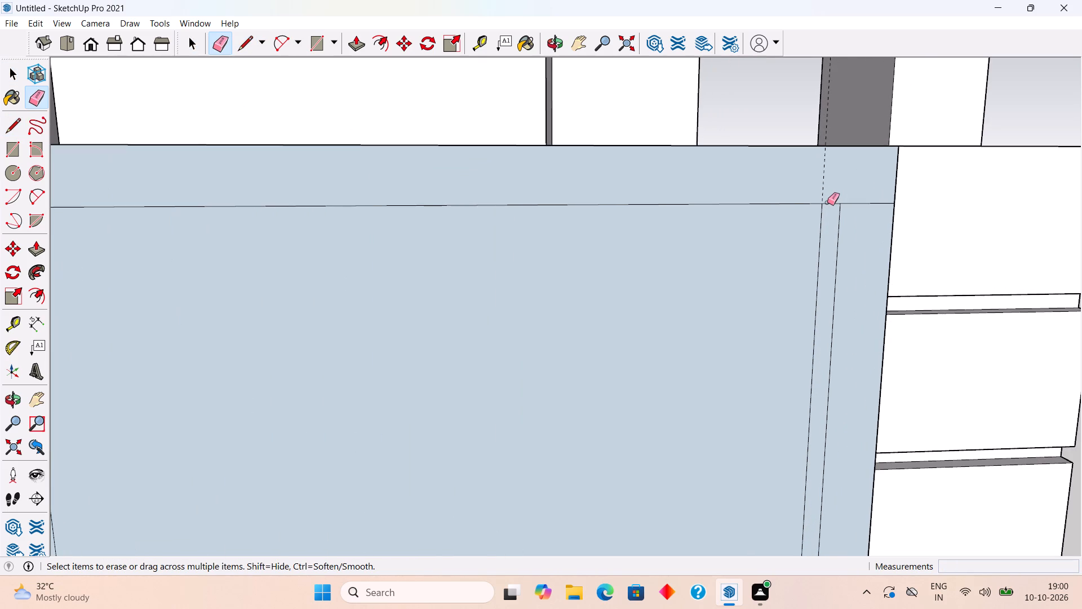
click(827, 202)
scroll(827, 202, down, 17)
scroll(815, 439, up, 5)
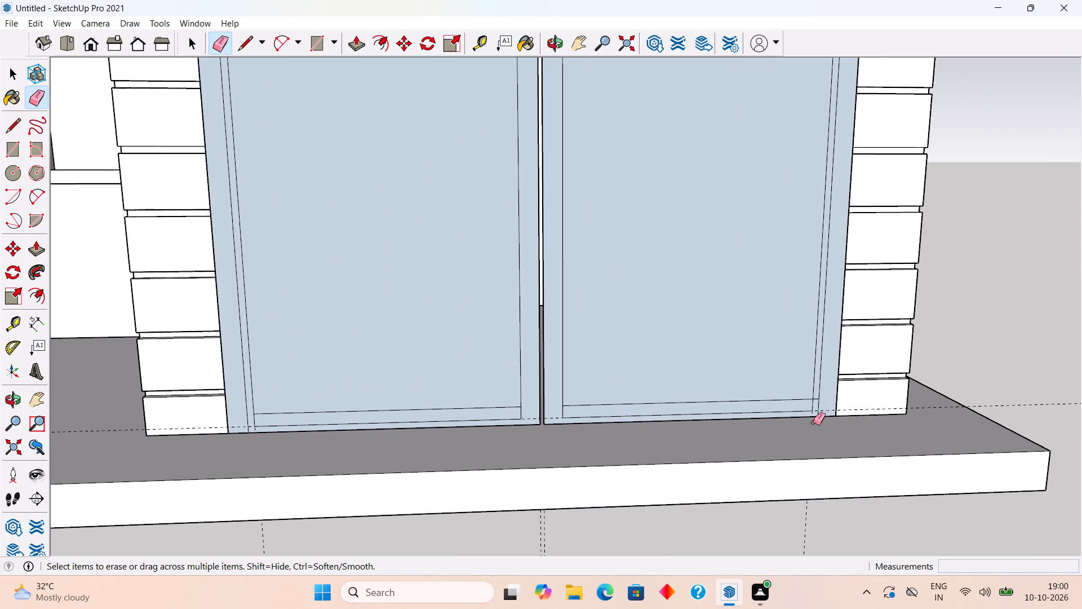
scroll(812, 417, up, 16)
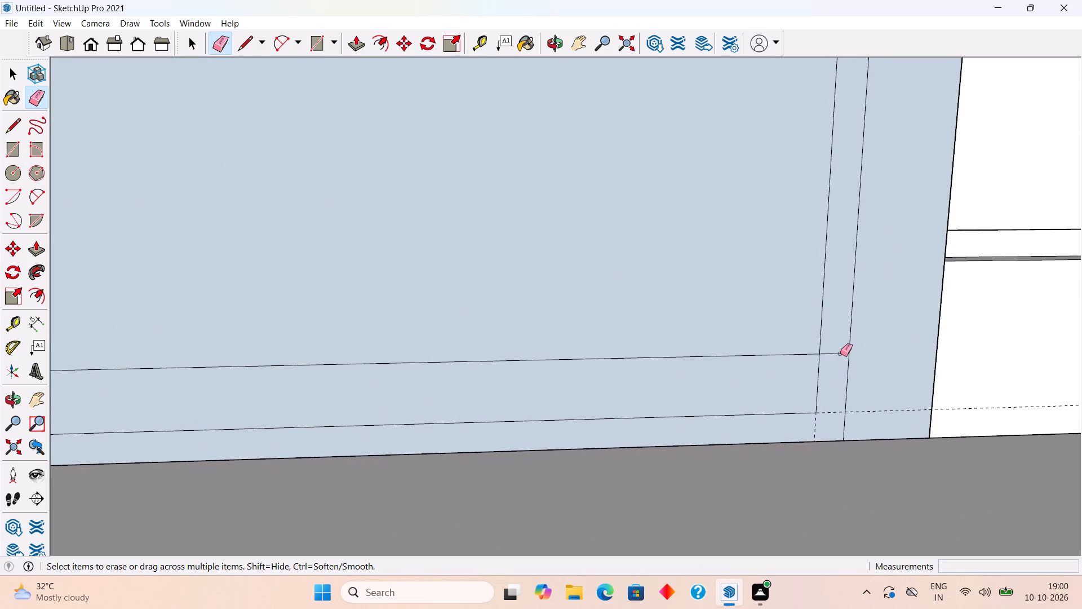
click(838, 354)
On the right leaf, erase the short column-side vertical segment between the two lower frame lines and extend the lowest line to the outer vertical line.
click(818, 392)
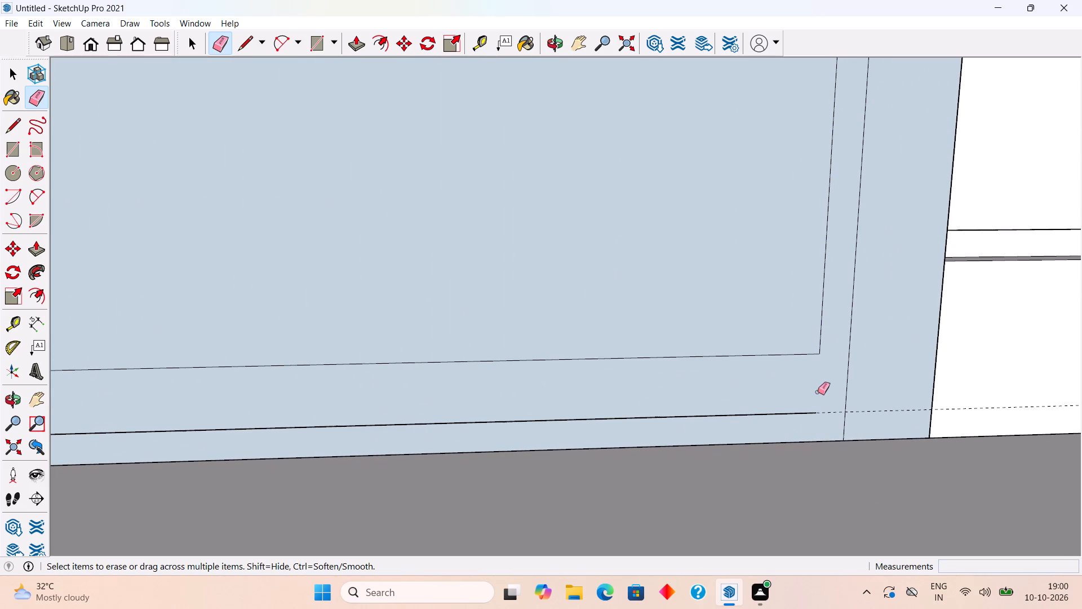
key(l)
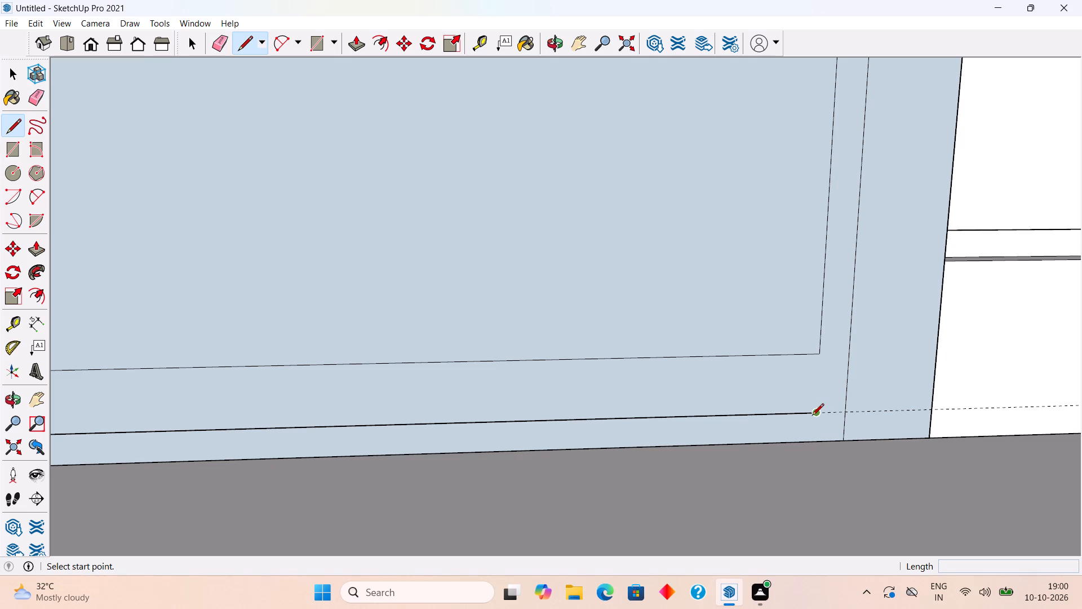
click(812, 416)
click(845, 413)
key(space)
Compare how the lower frame is divided on both gate leaves by selecting the bottom frame face of each.
scroll(842, 413, down, 2)
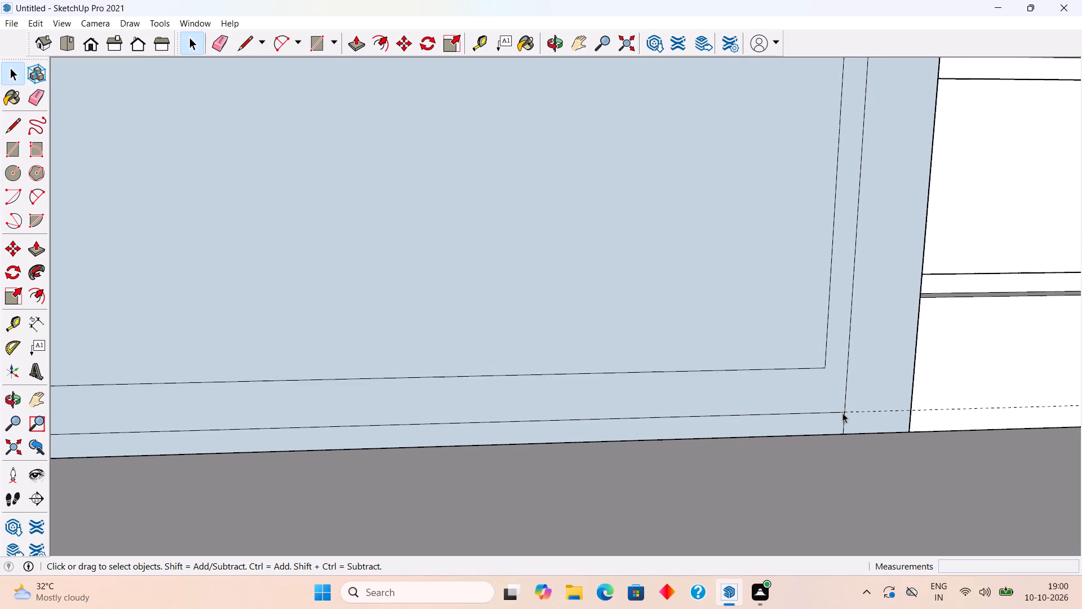
scroll(842, 413, down, 8)
click(829, 401)
scroll(829, 401, down, 3)
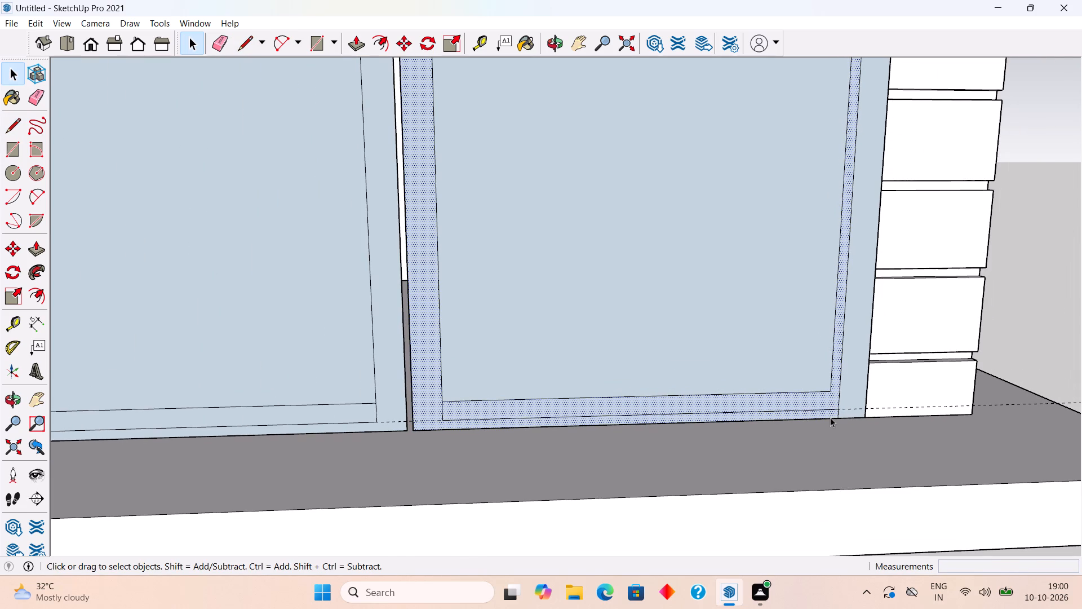
scroll(569, 394, down, 2)
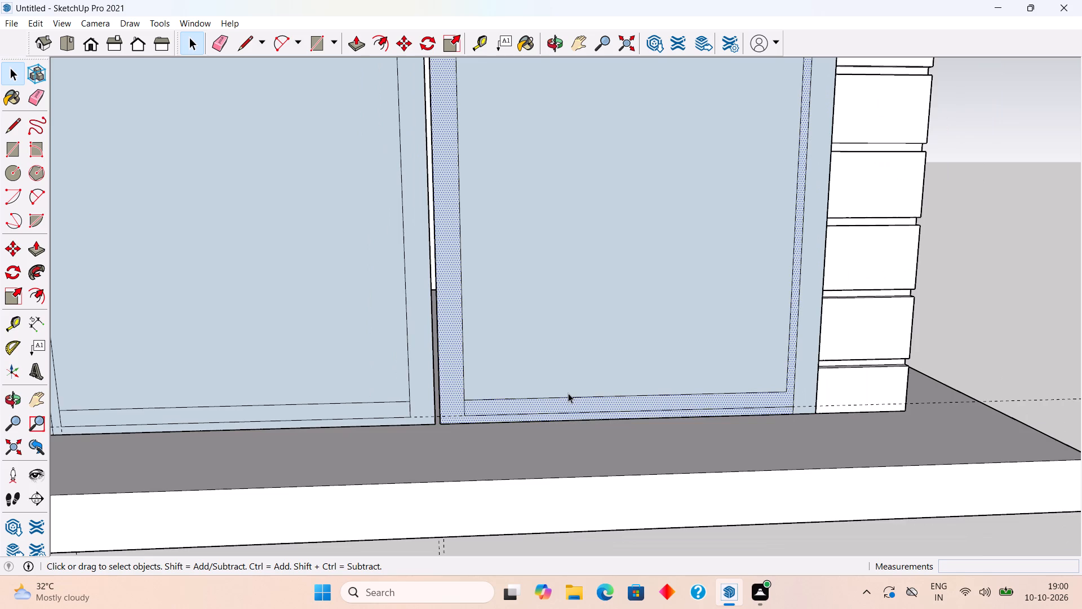
scroll(568, 393, down, 2)
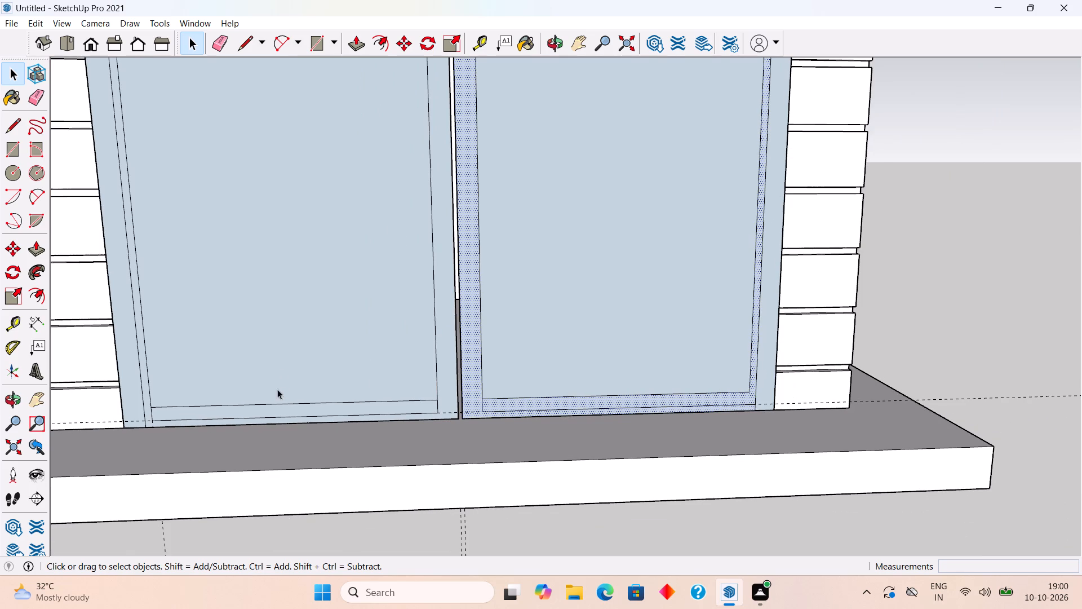
click(280, 408)
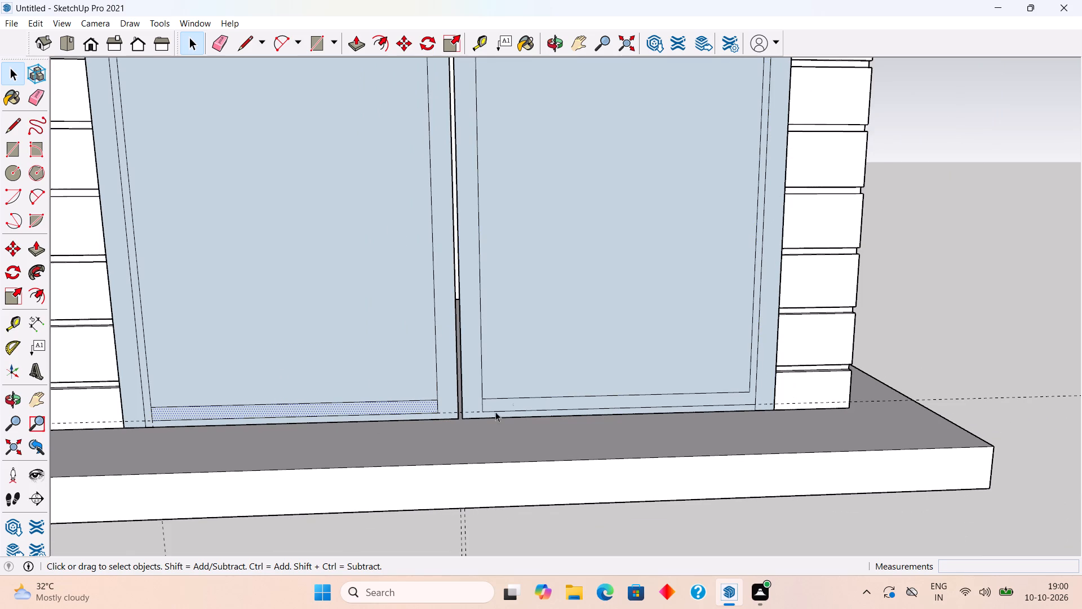
click(557, 402)
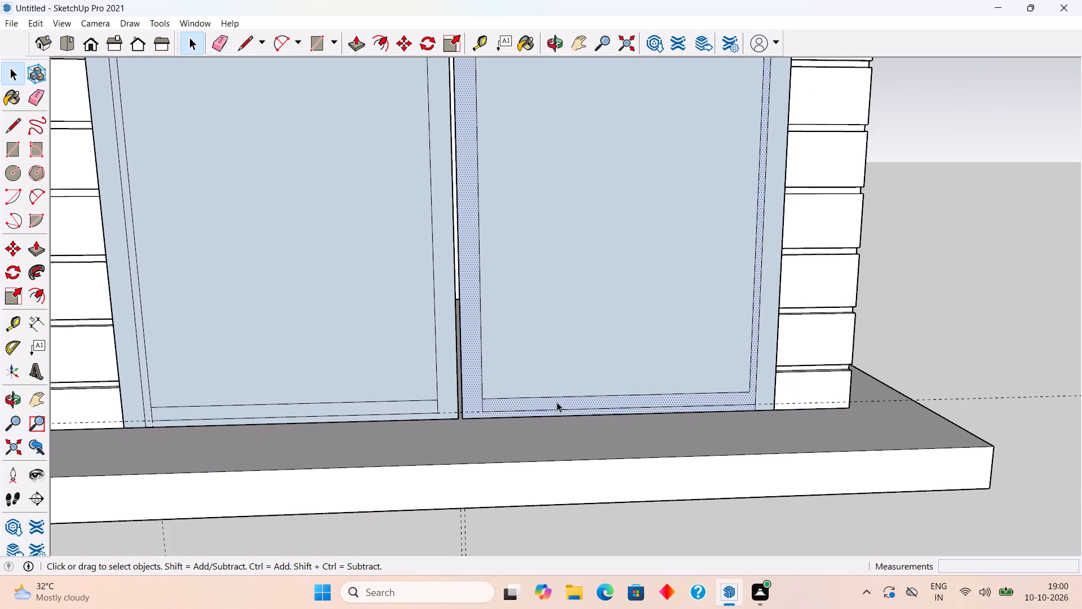
scroll(557, 402, down, 5)
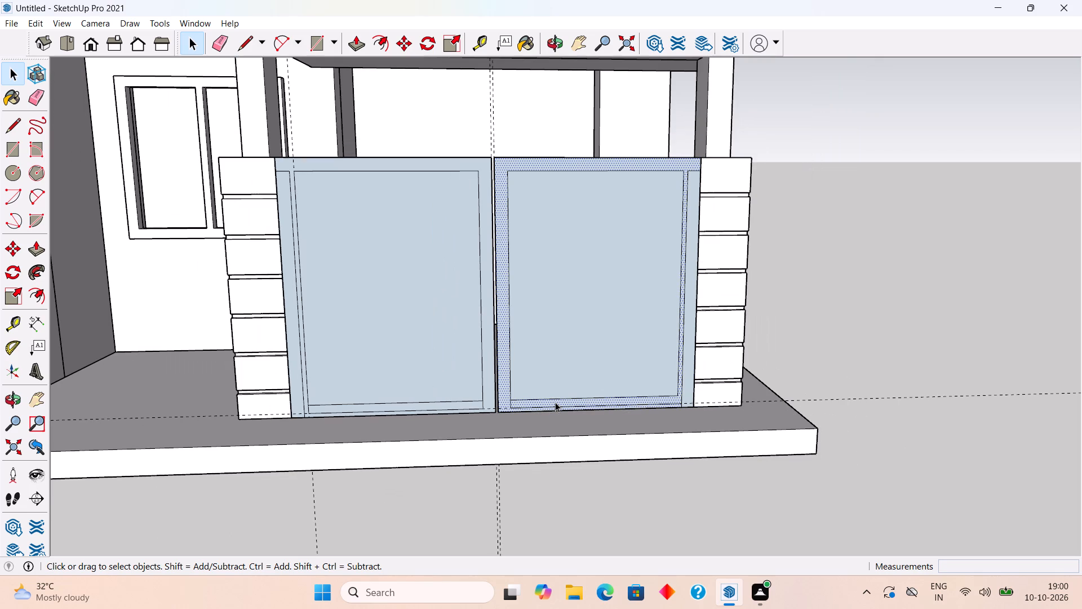
On the right leaf, draw a vertical line from the inner panel's column-side lower corner down to the lowest horizontal frame line.
scroll(688, 394, up, 11)
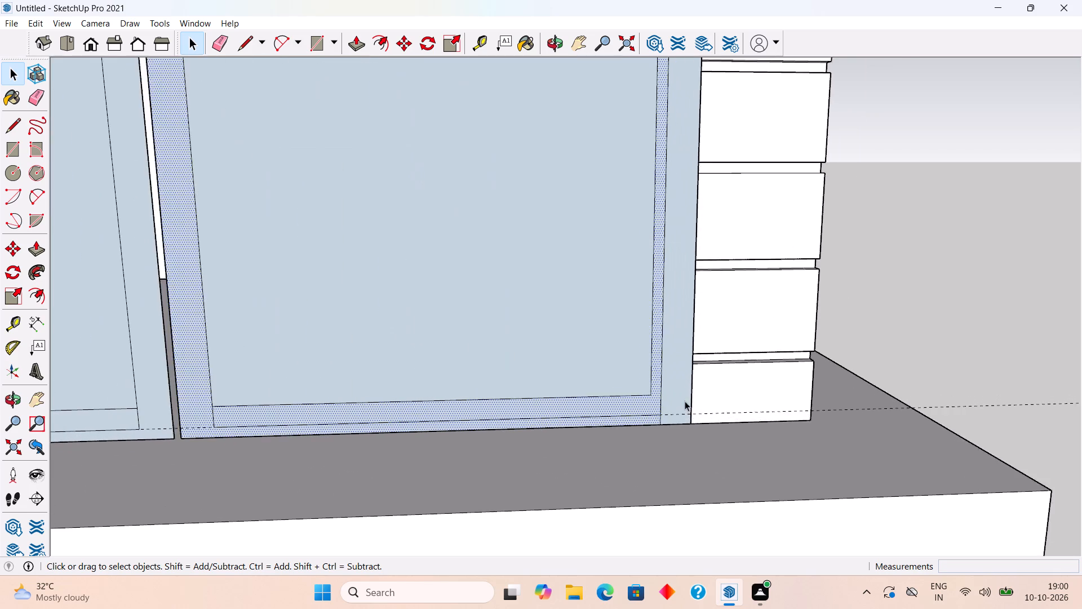
scroll(685, 401, up, 9)
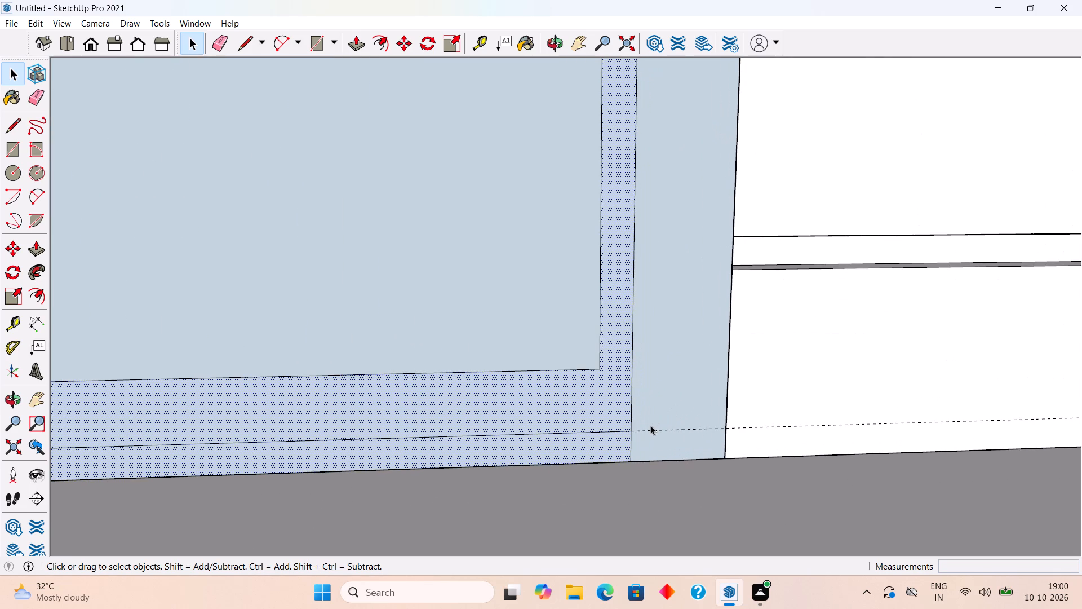
key(l)
click(599, 370)
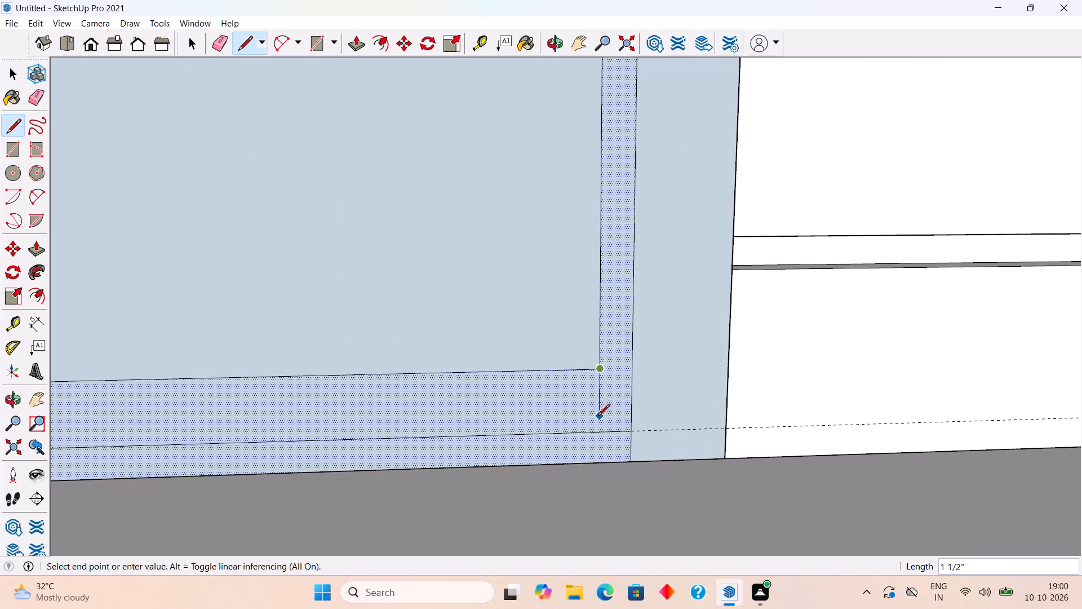
click(598, 430)
key(space)
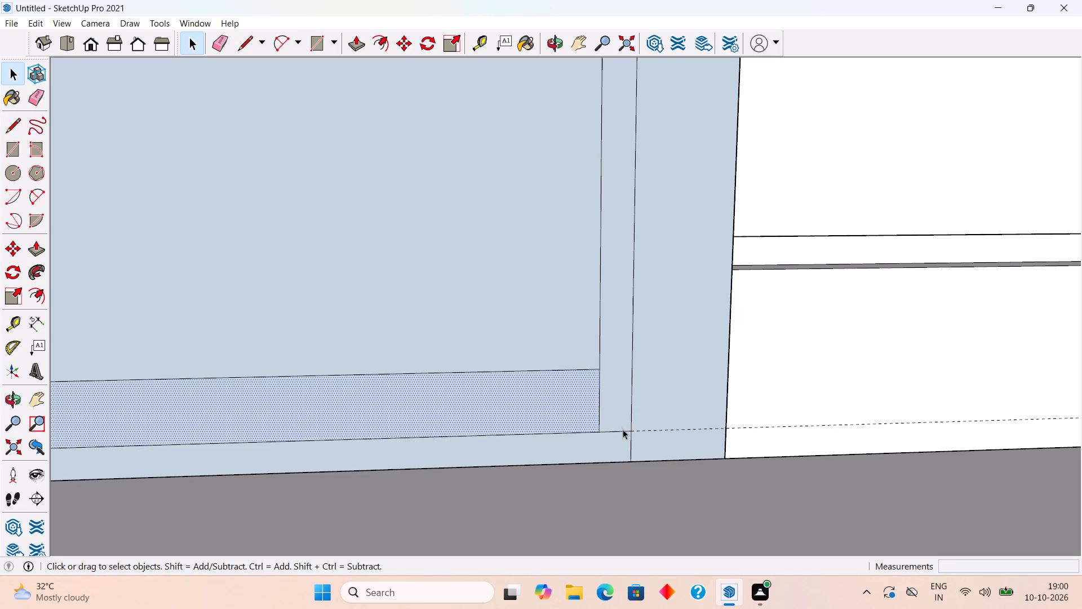
Delete the short segment of the right leaf's lowest horizontal frame line between its two column-side vertical lines.
click(623, 429)
click(623, 431)
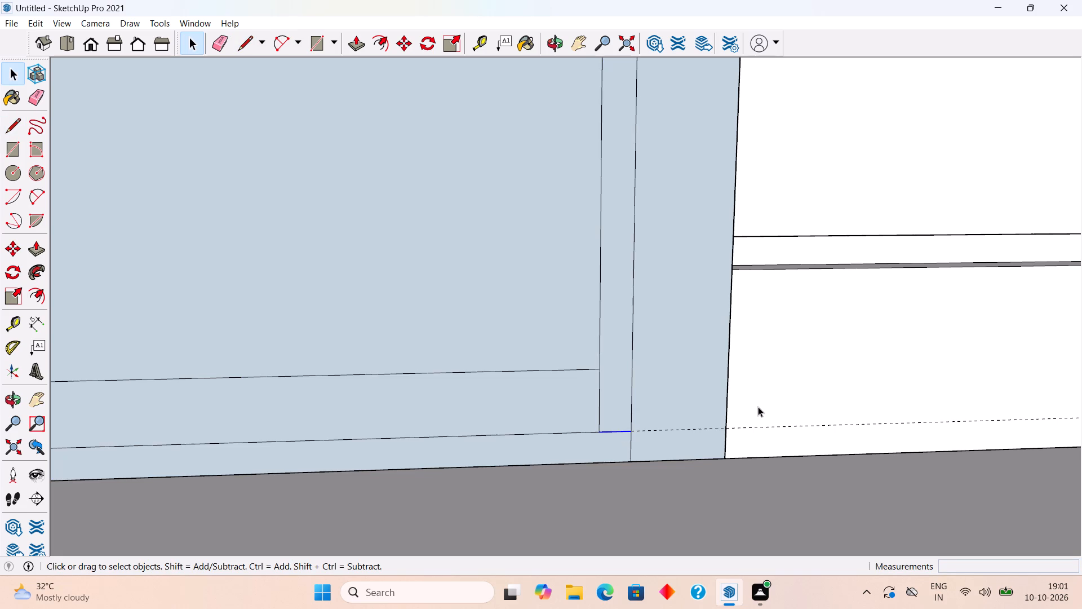
key(Delete)
Place a horizontal guide 6" below the upper edge of the left leaf's inner panel.
scroll(759, 405, down, 19)
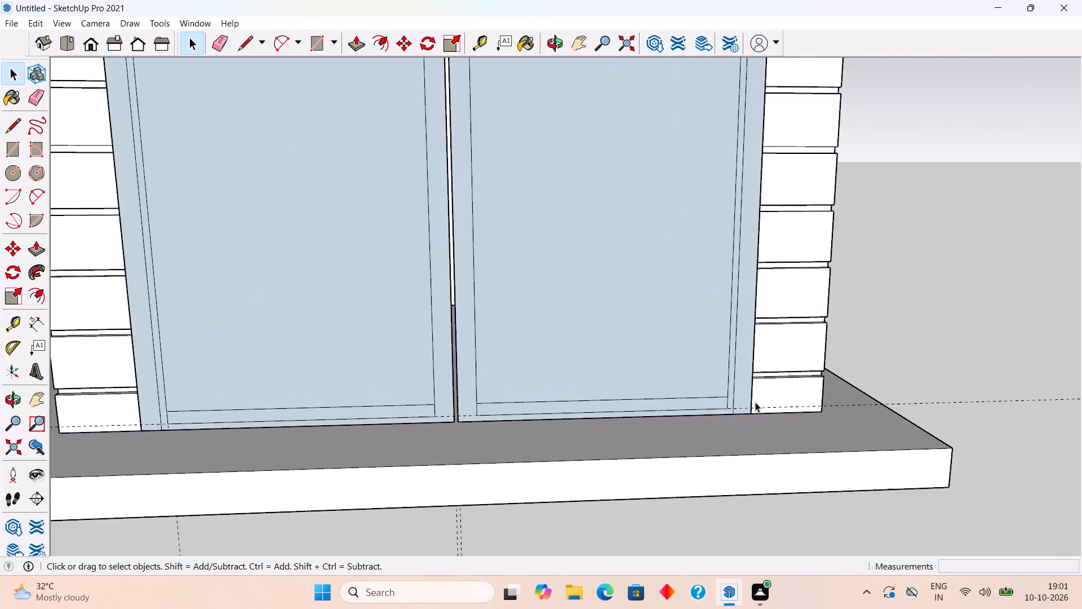
scroll(755, 402, down, 4)
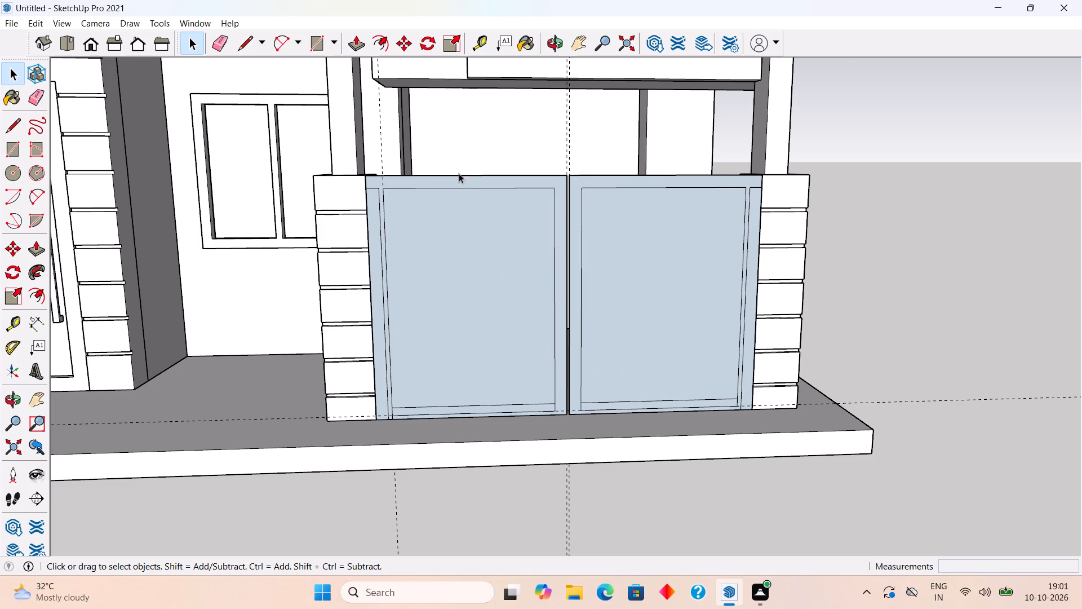
scroll(458, 173, up, 4)
scroll(458, 173, down, 3)
middle_drag(465, 193, 471, 214)
scroll(471, 214, up, 2)
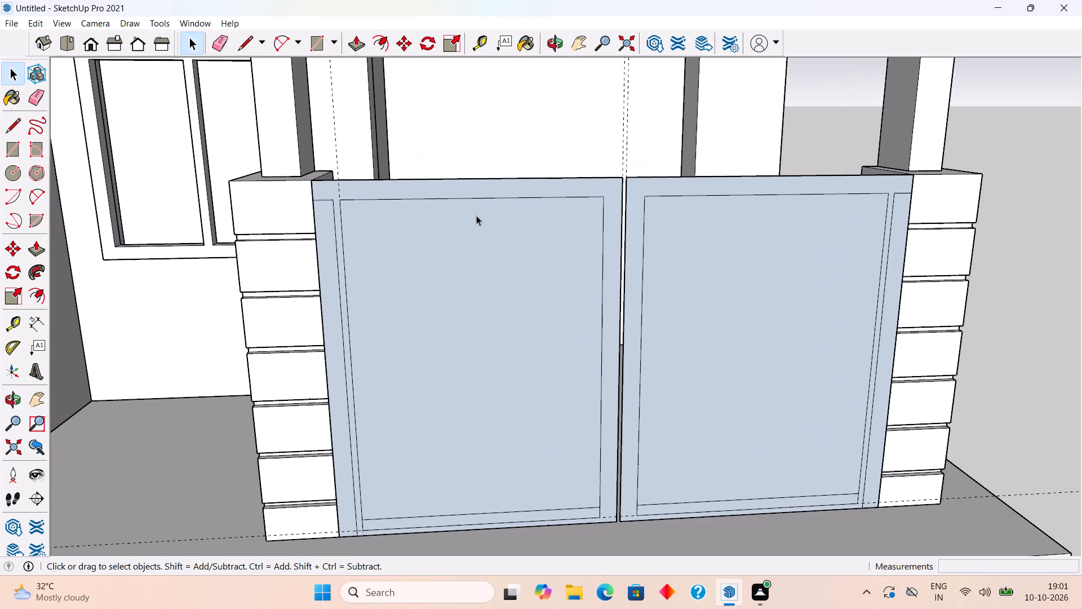
key(t)
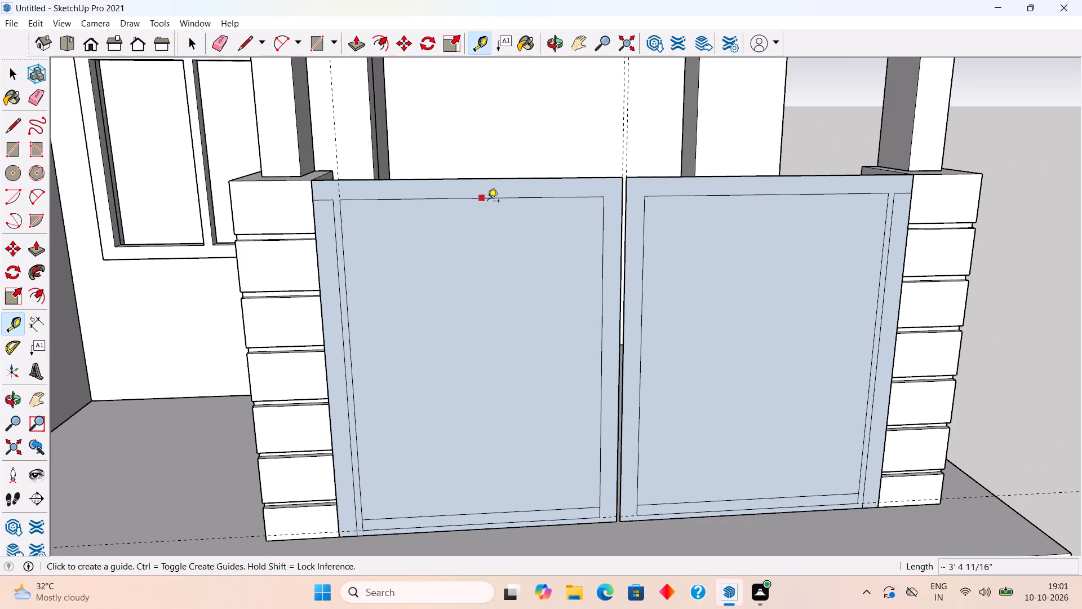
click(491, 202)
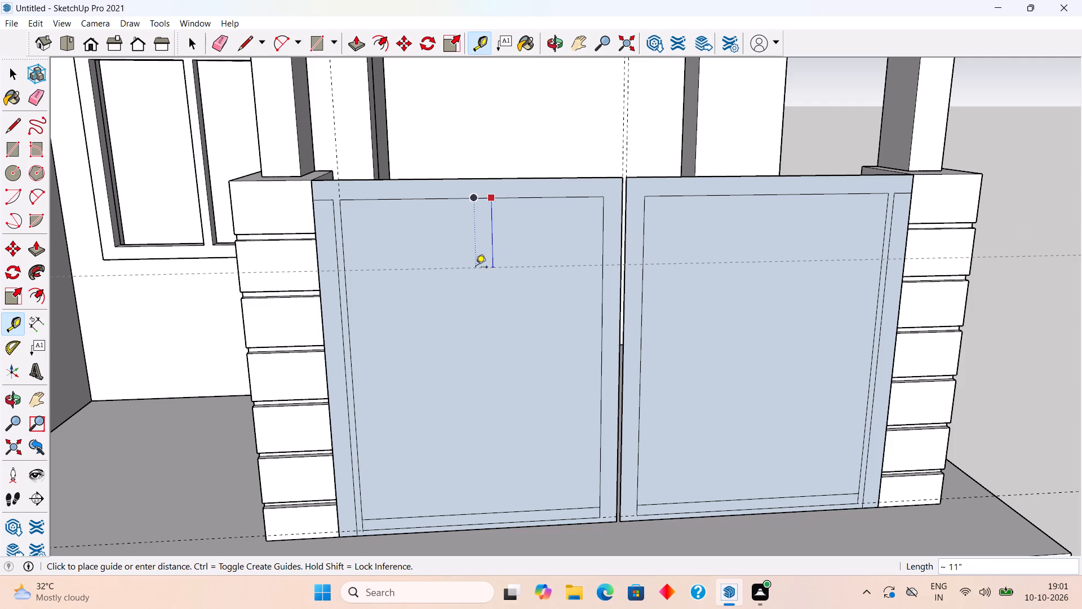
text(6")
key(Return)
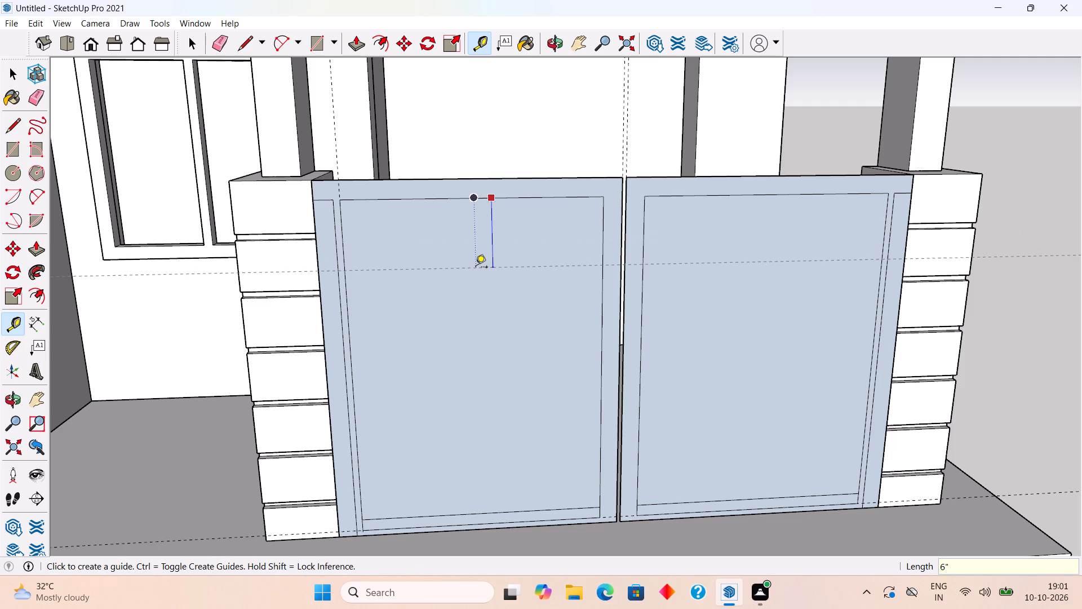
Place a second horizontal guide 1" below the 6" guide.
click(516, 236)
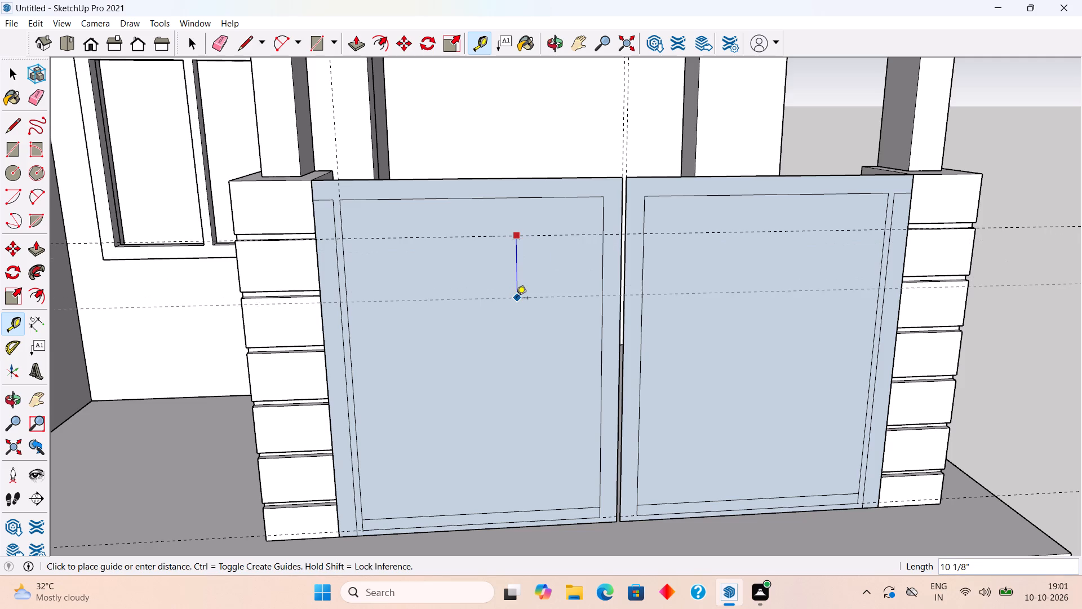
text(1")
key(Return)
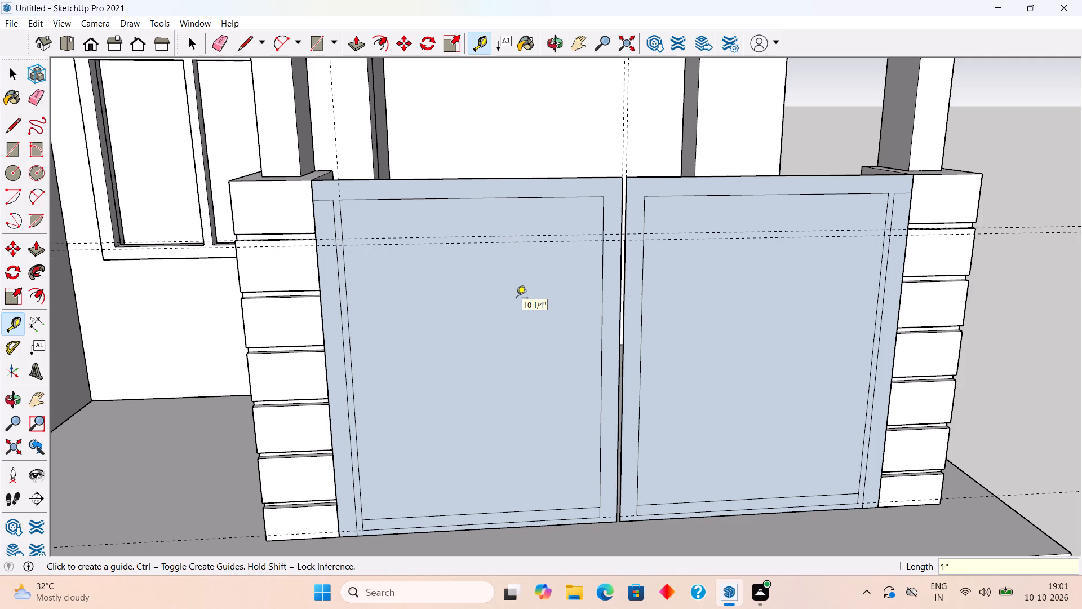
key(space)
Copy the pair of horizontal guides 7" straight down and repeat the copy x8 down the gate.
key(m)
key(space)
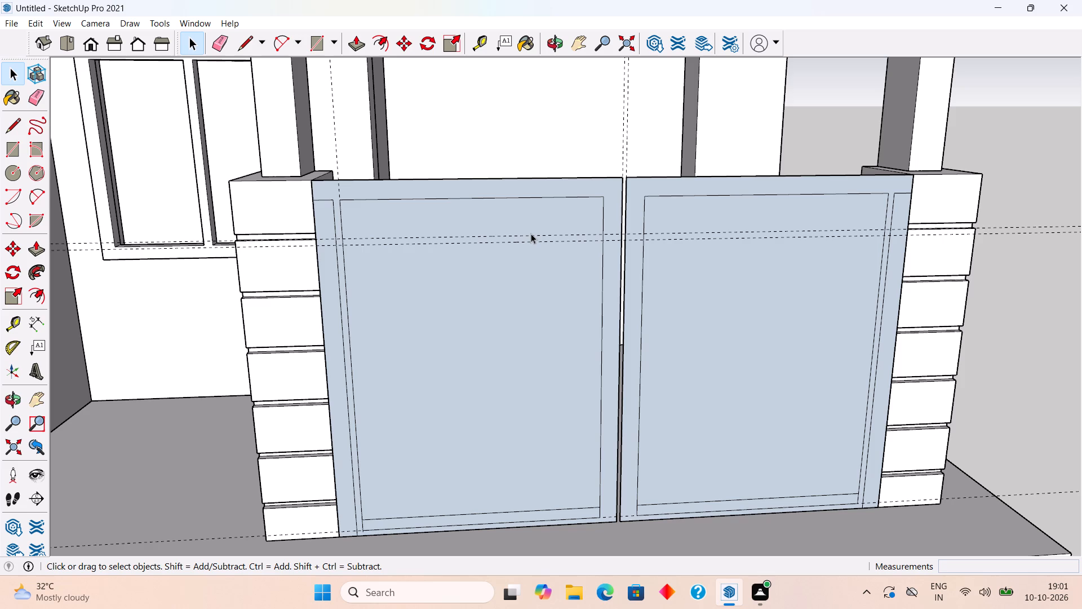
click(534, 235)
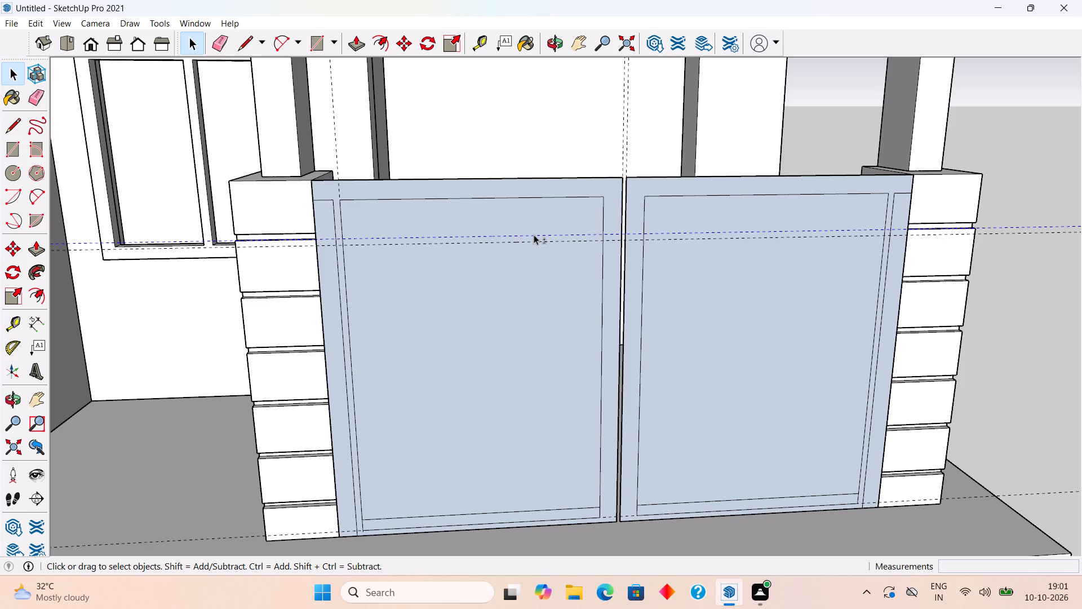
shift+click(538, 241)
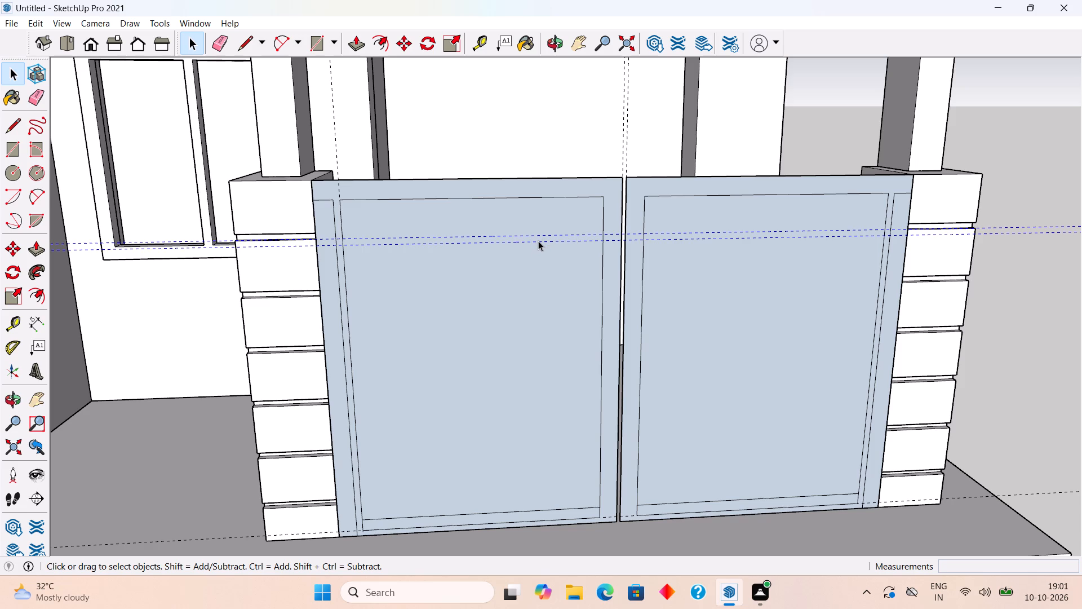
key(m)
click(538, 241)
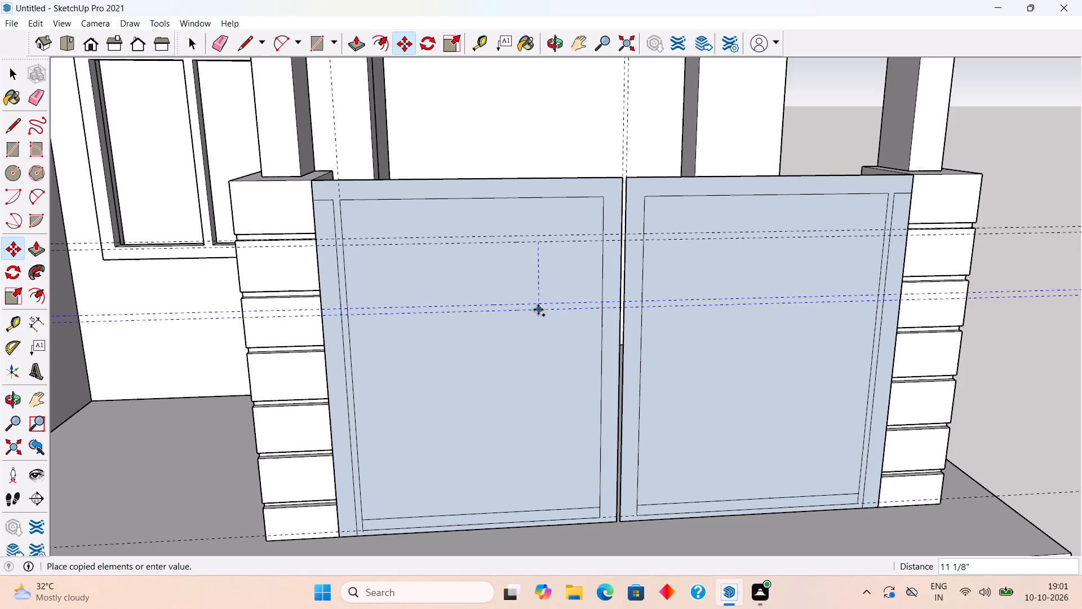
text(7")
key(Return)
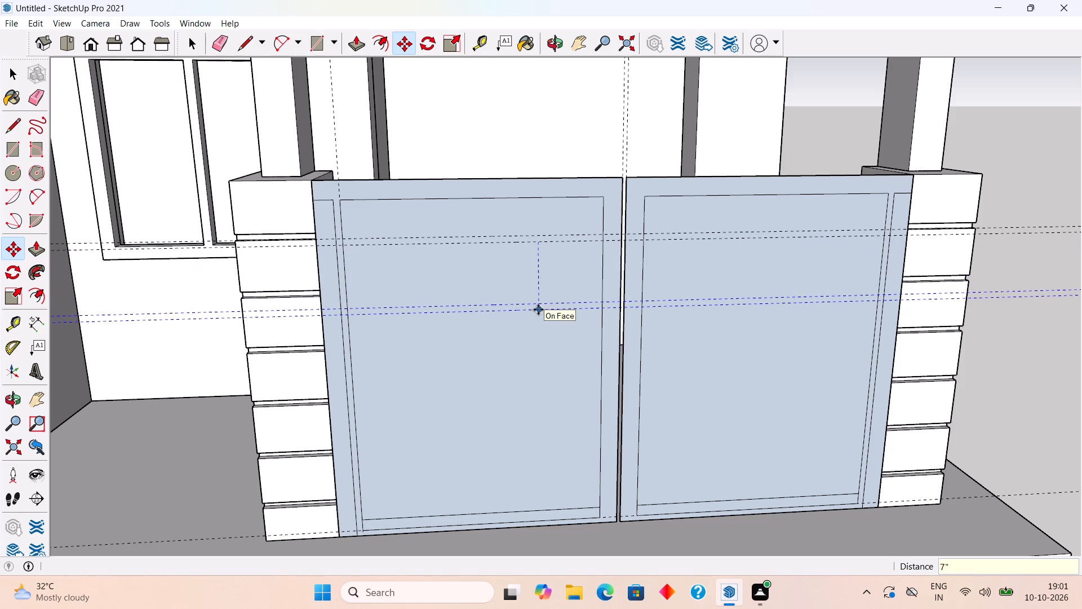
key(x)
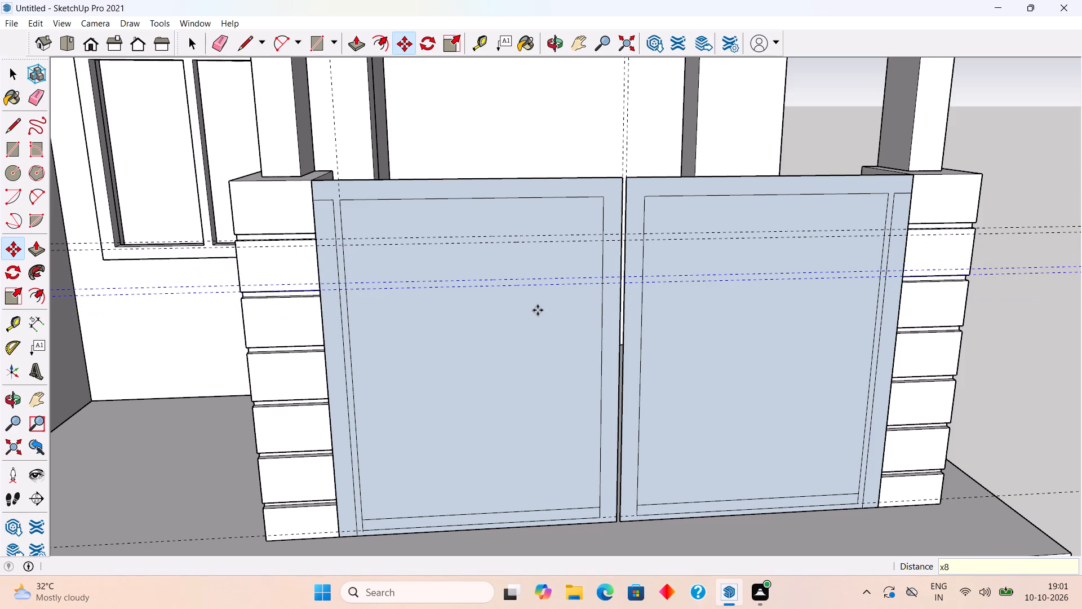
key(8)
key(Return)
key(space)
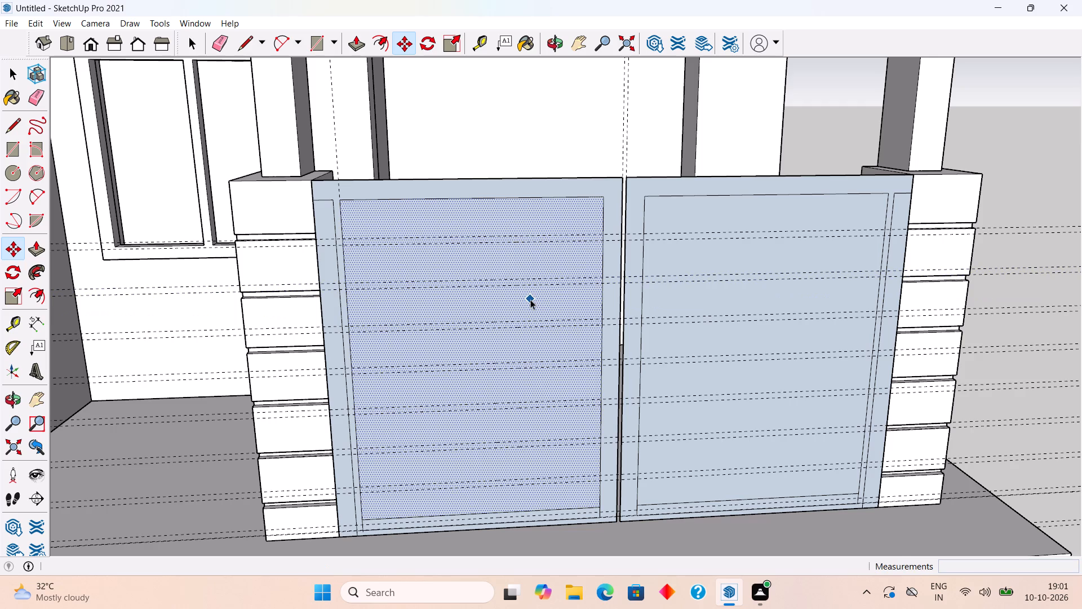
Draw five 1" × about 3' 4 11/16" rectangles across the left leaf's inner panel, along the upper five guide pairs.
key(r)
scroll(390, 252, up, 2)
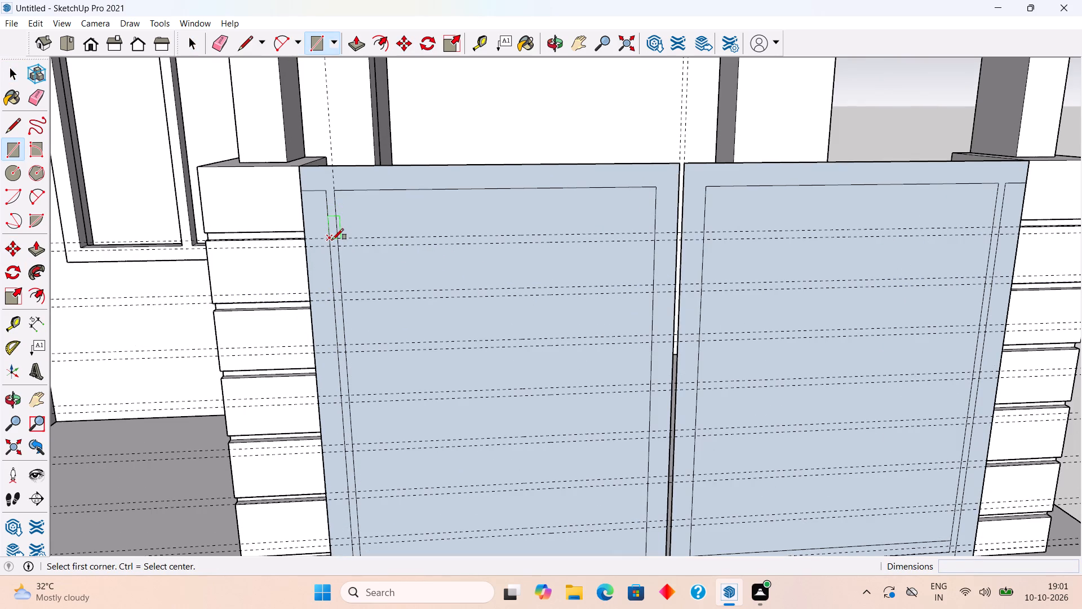
click(339, 239)
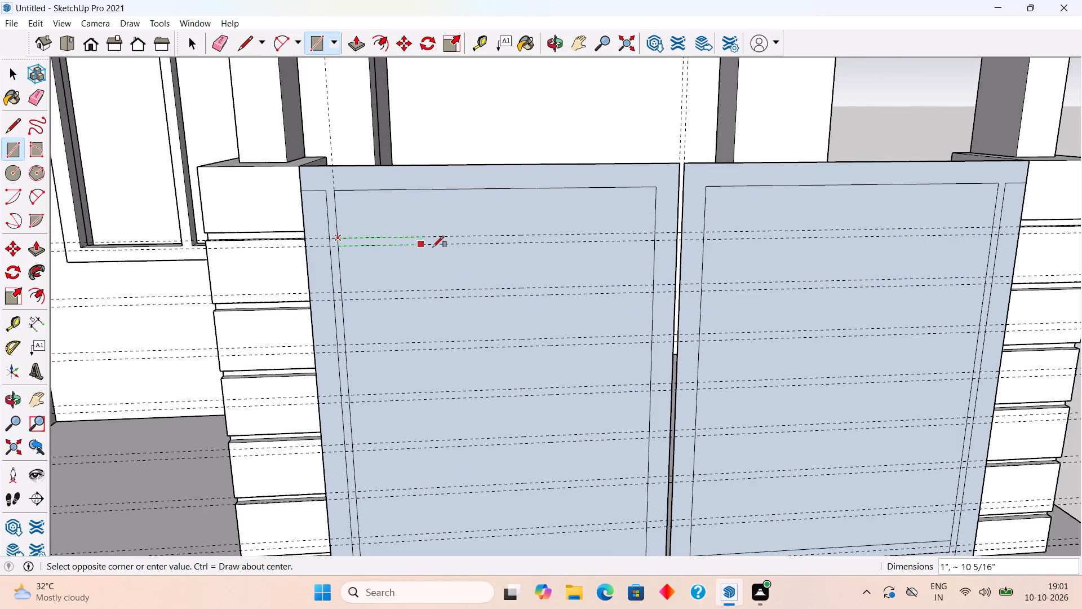
click(654, 242)
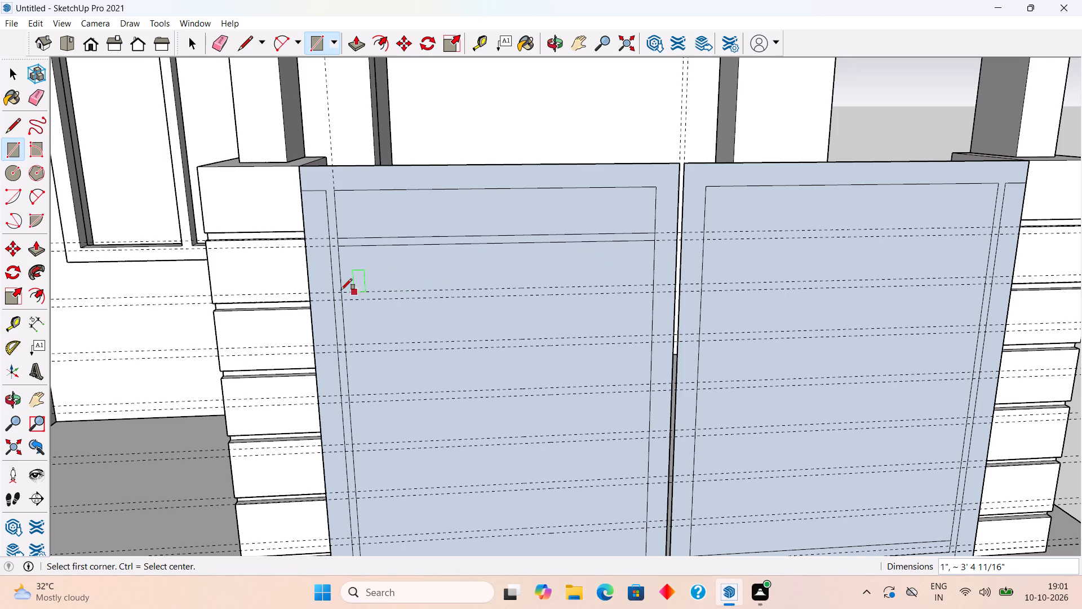
click(339, 290)
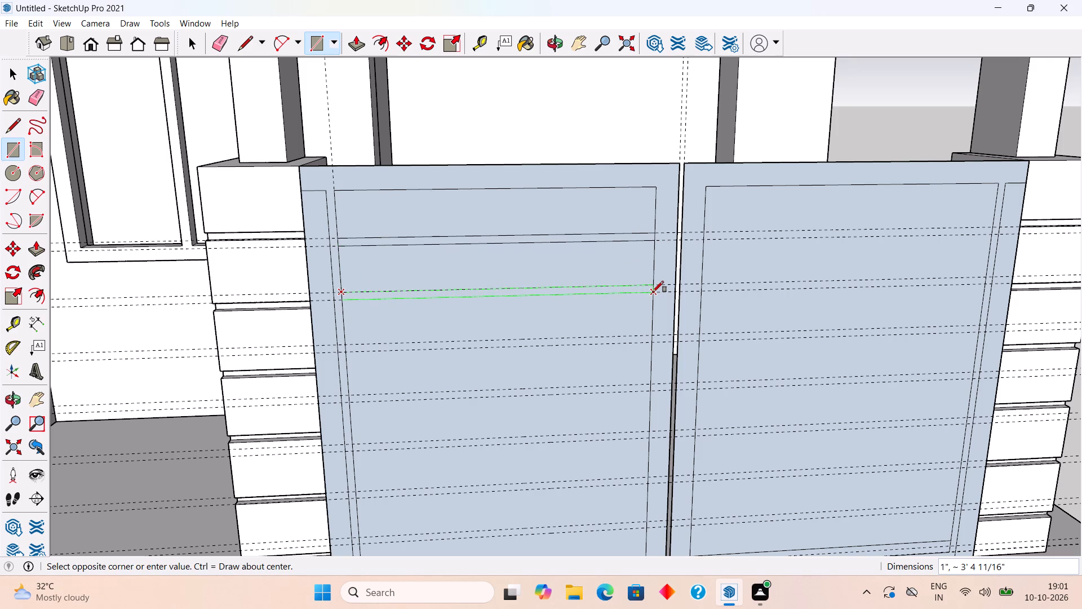
click(653, 292)
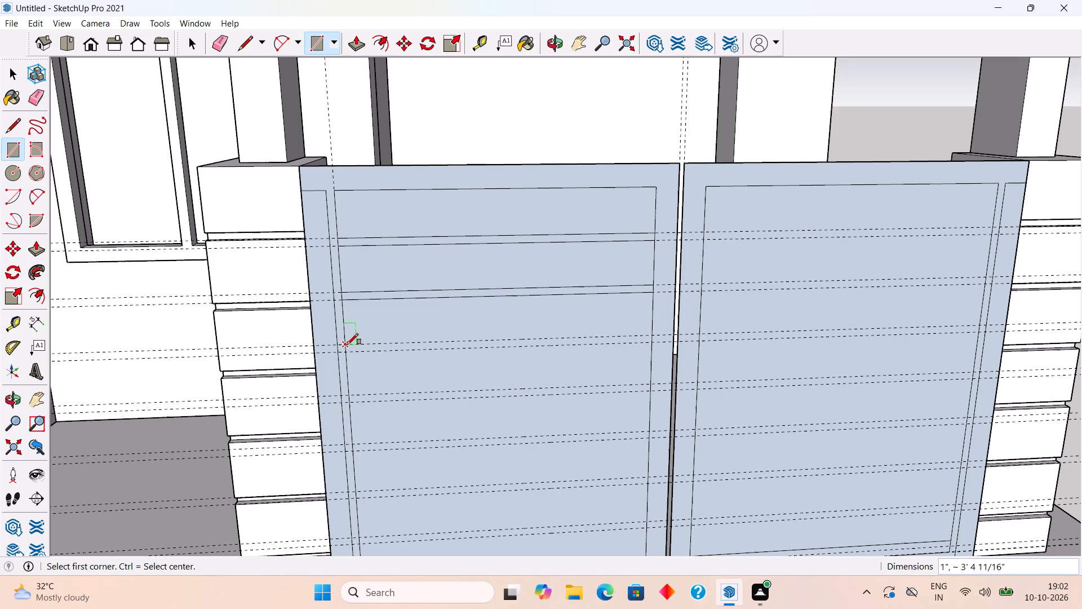
click(347, 345)
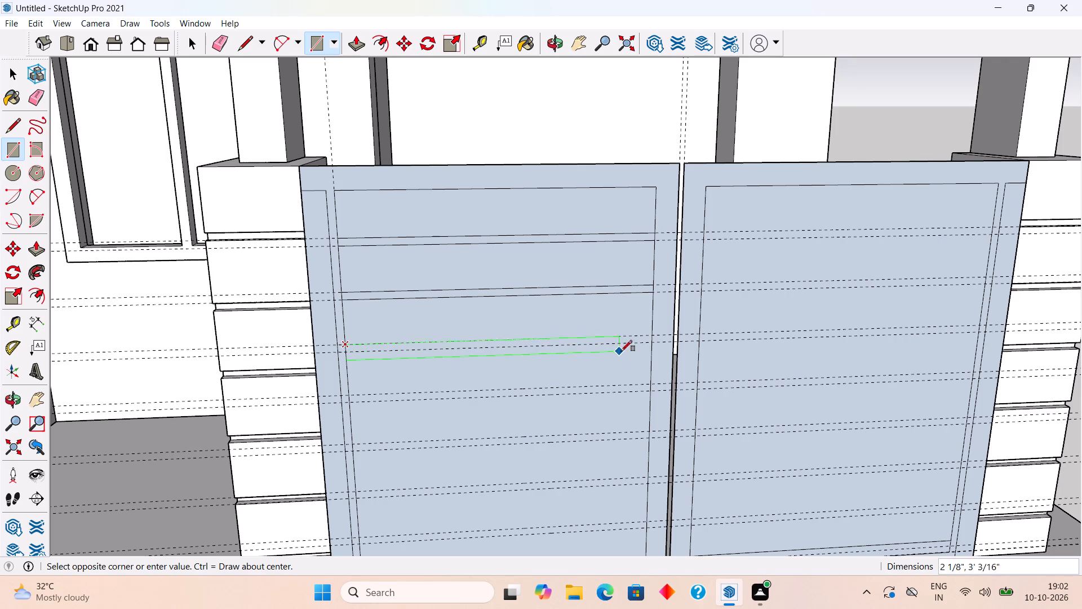
click(654, 343)
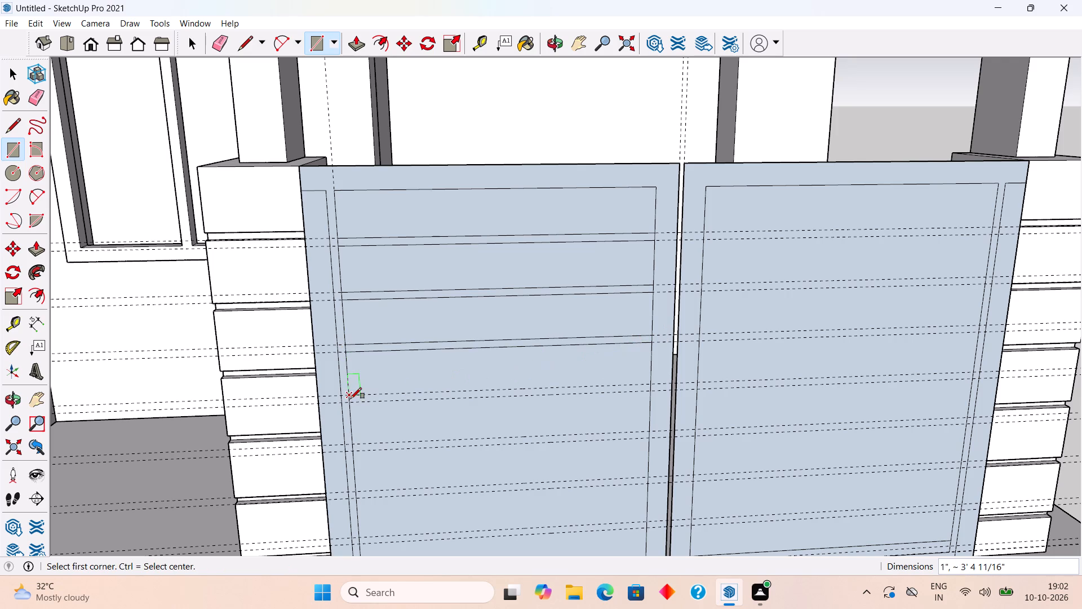
click(351, 395)
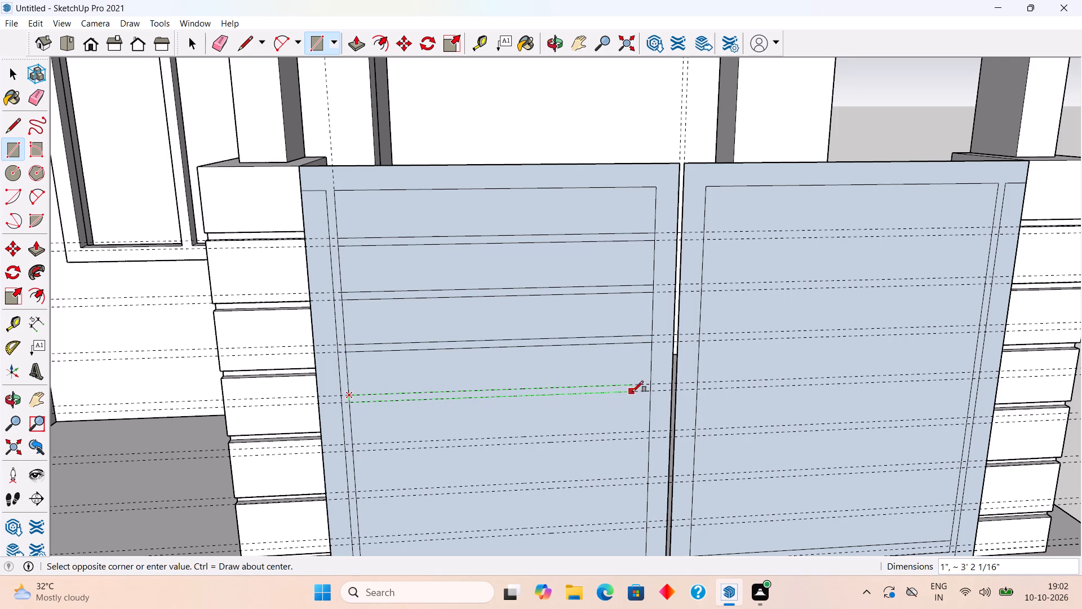
click(651, 392)
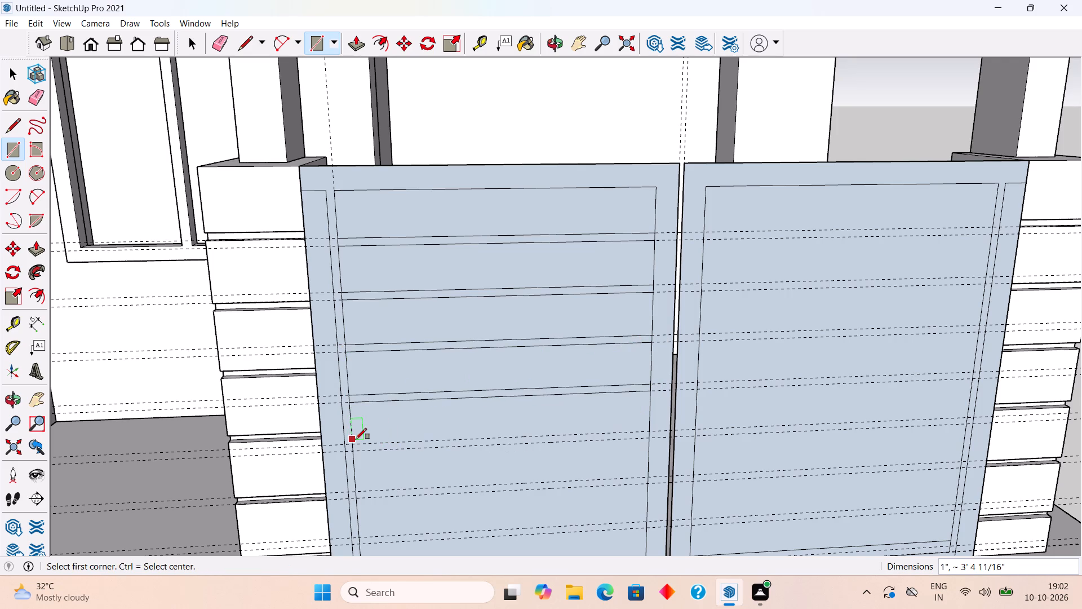
click(356, 445)
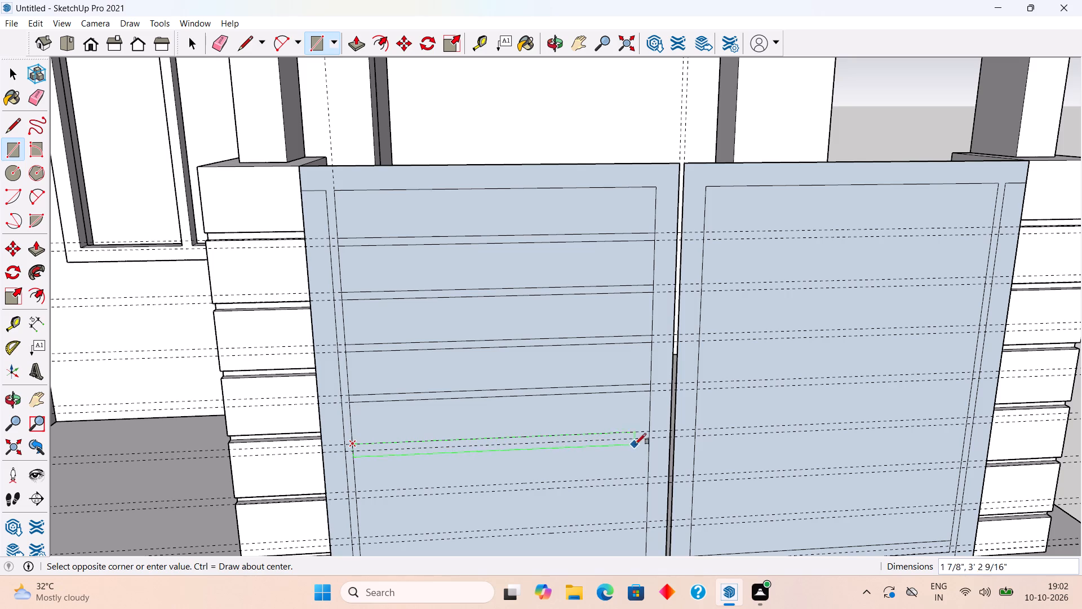
click(652, 439)
Draw two more 1" × about 3' 4 11/16" rectangles across the left leaf's inner panel, along the sixth and seventh guide pairs.
scroll(578, 321, down, 7)
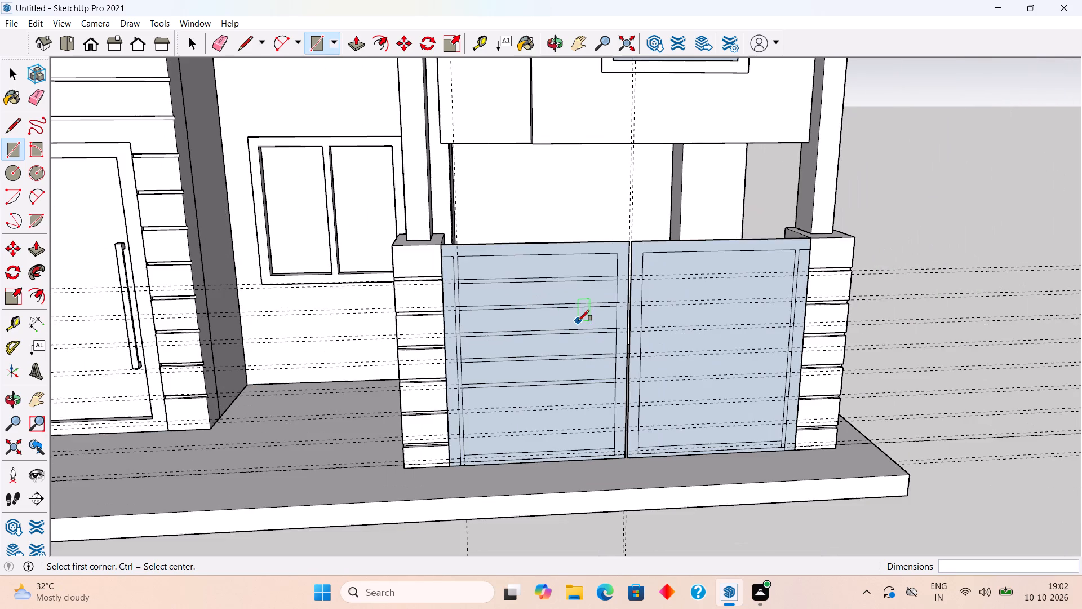
scroll(591, 501, up, 8)
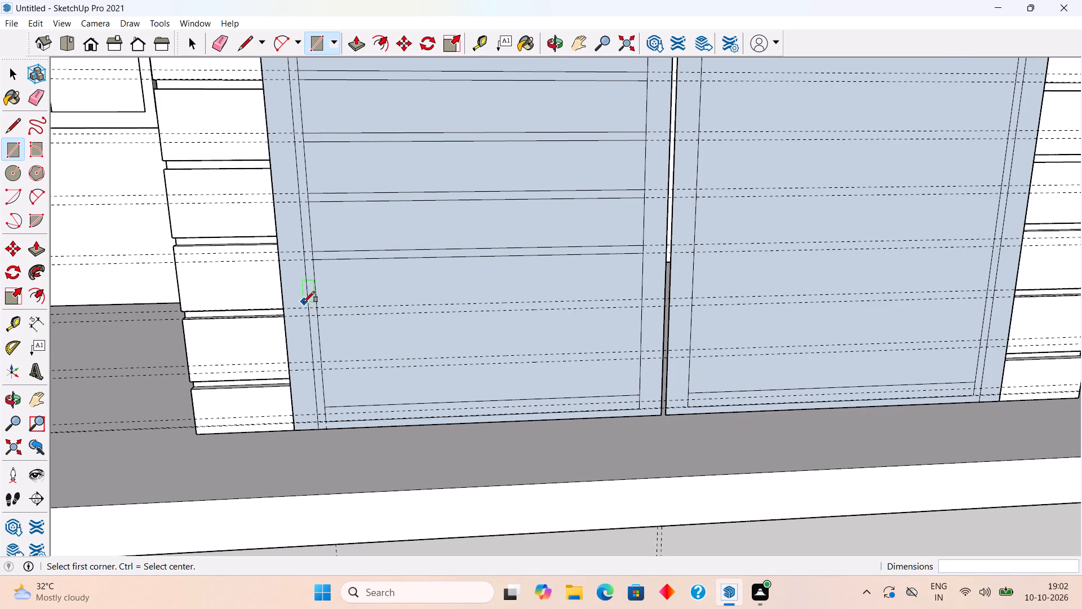
click(316, 306)
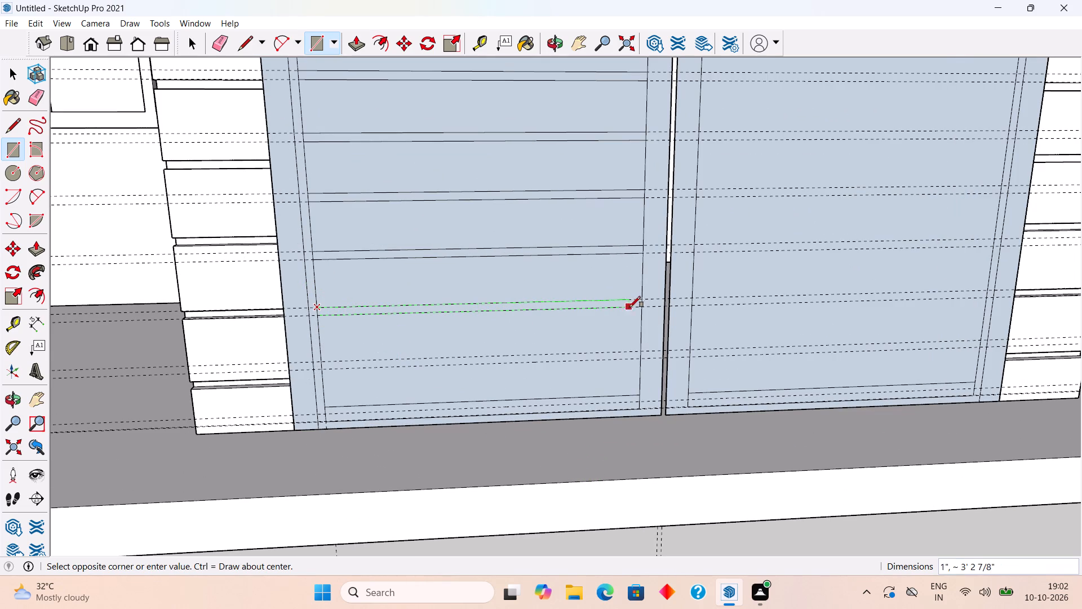
click(642, 310)
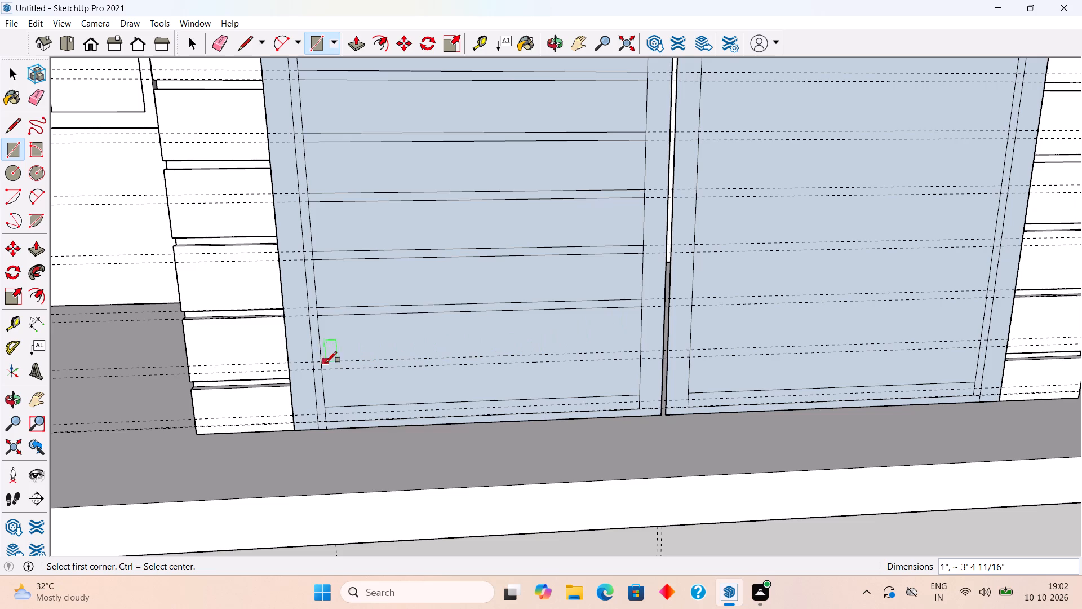
click(323, 360)
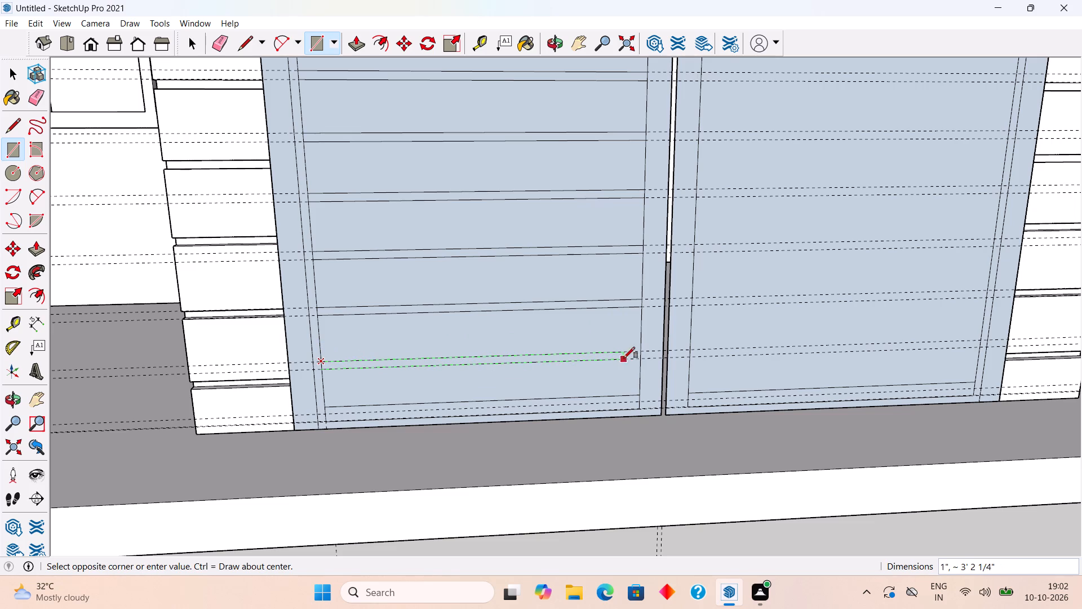
click(640, 359)
Draw a 1" × about 3' 4 11/16" rectangle across the right leaf's inner panel along the seventh guide pair.
click(691, 351)
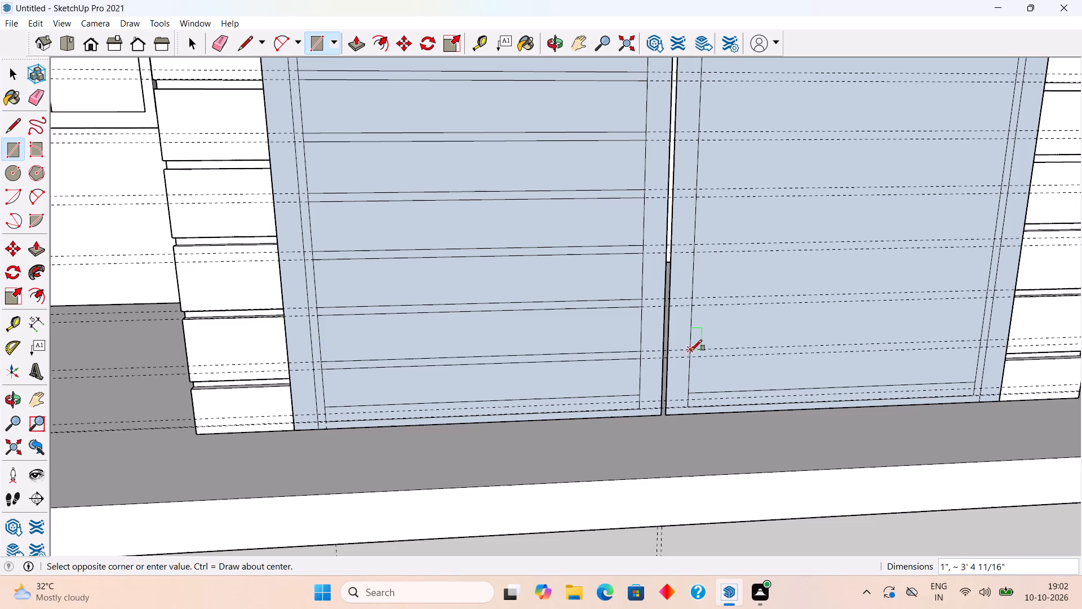
click(981, 347)
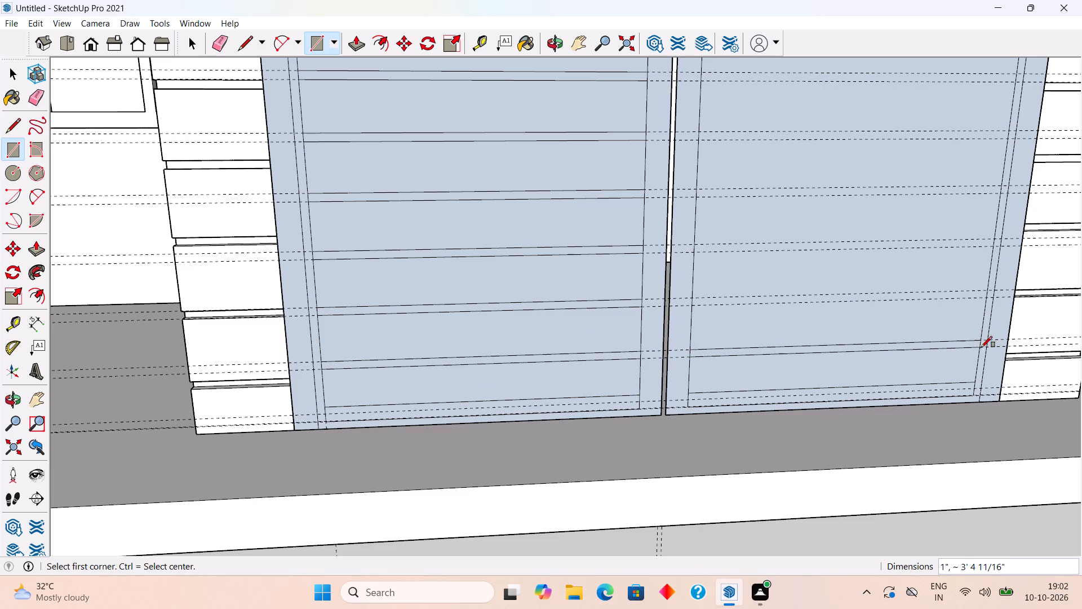
Draw six 1" × about 3' 4 11/16" rectangles across the right leaf's inner panel, along the upper six guide pairs.
scroll(567, 360, down, 10)
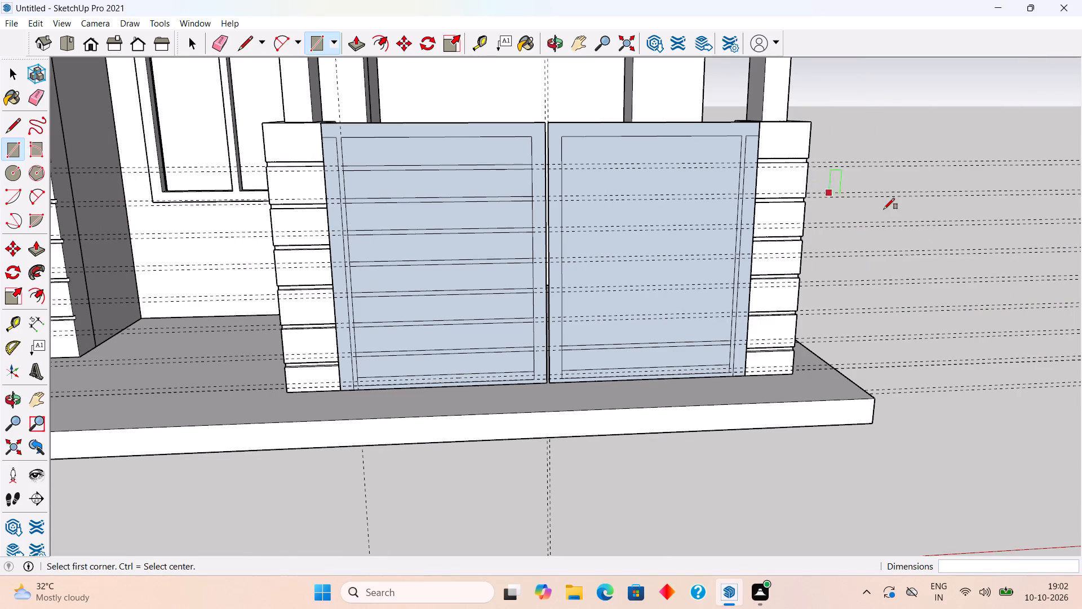
scroll(883, 207, up, 4)
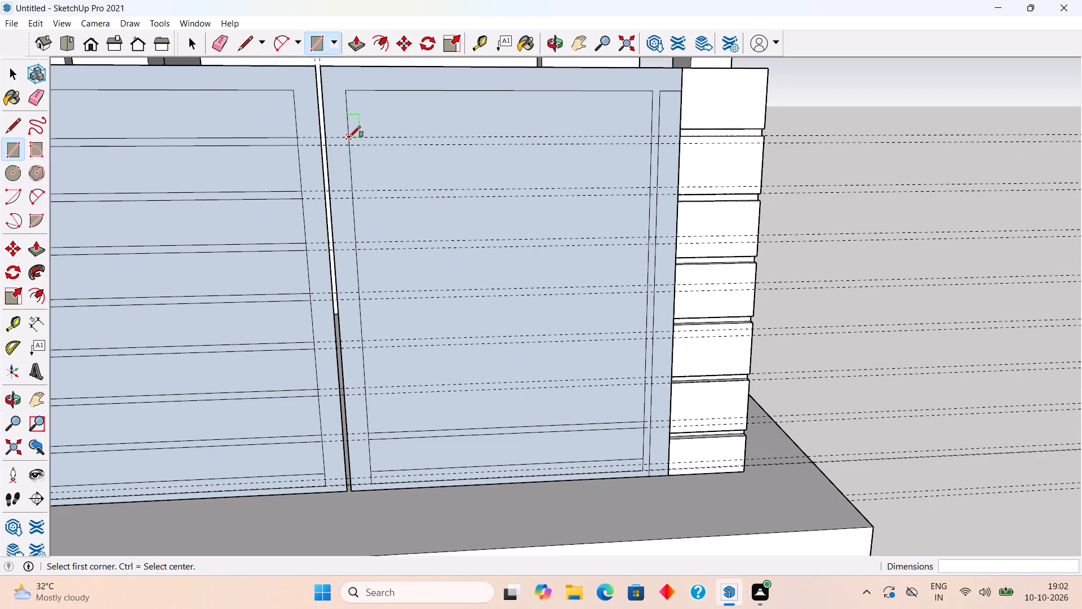
click(349, 135)
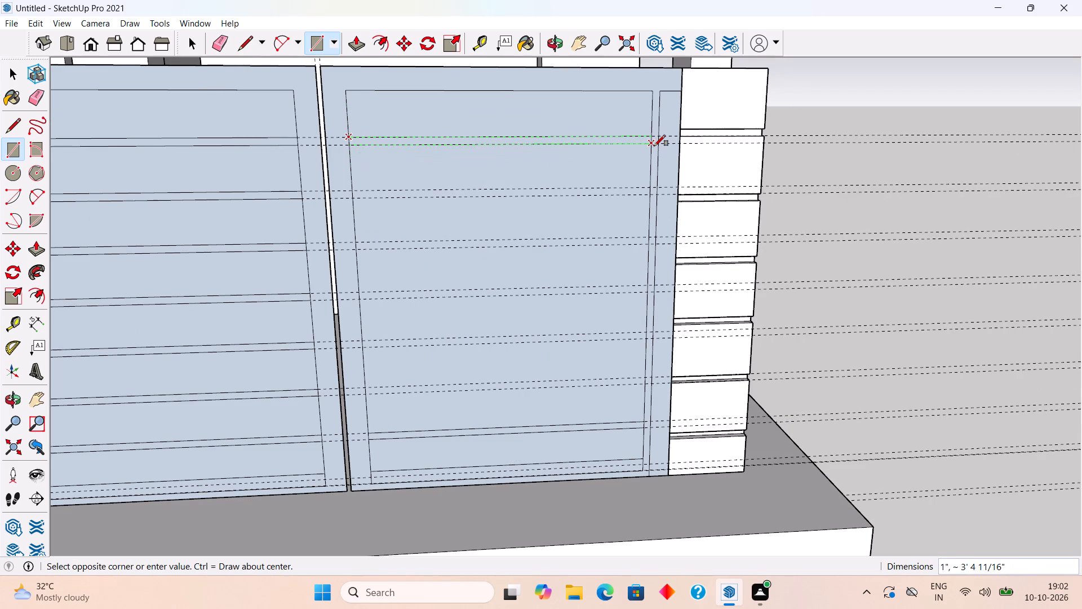
click(653, 146)
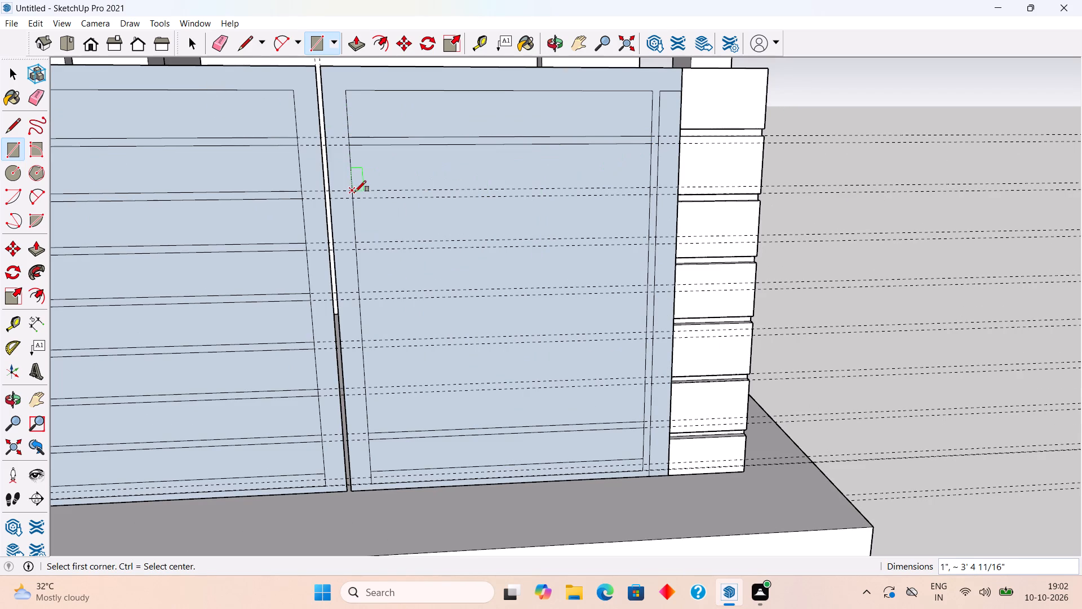
click(355, 192)
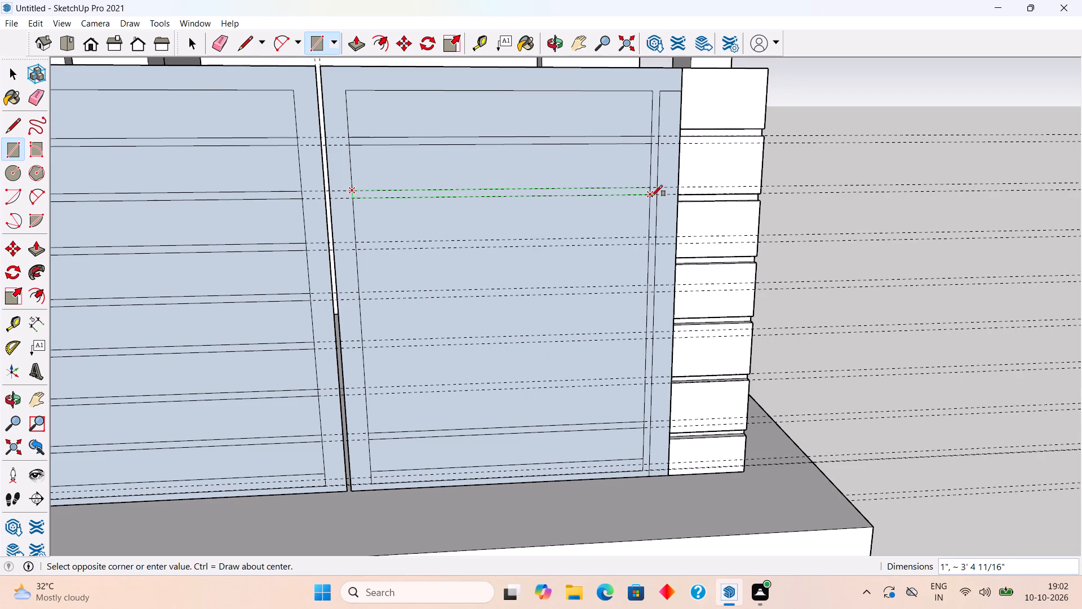
click(651, 196)
click(360, 241)
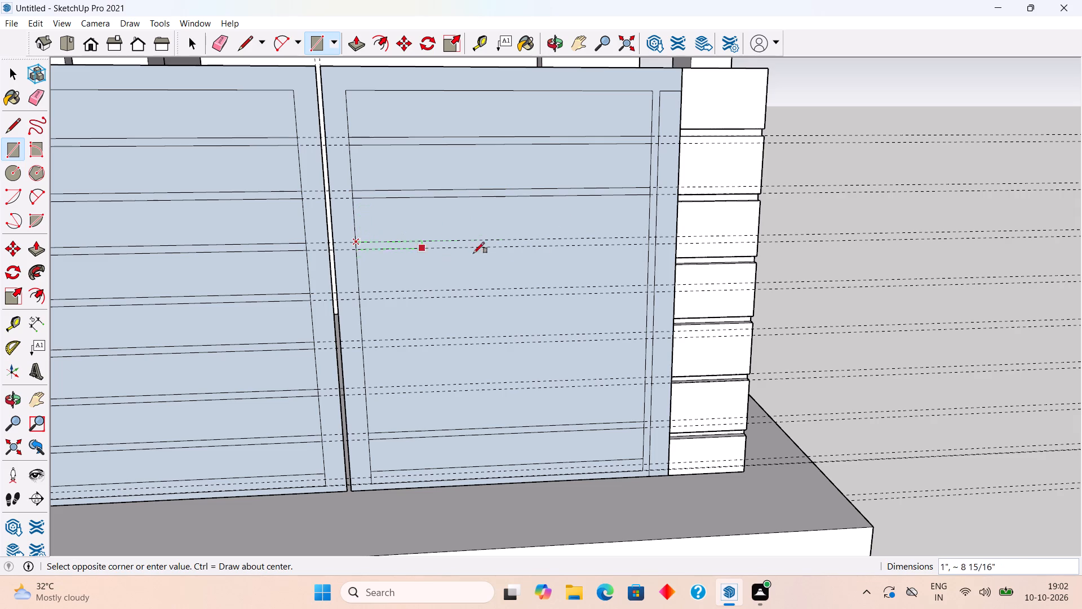
click(648, 245)
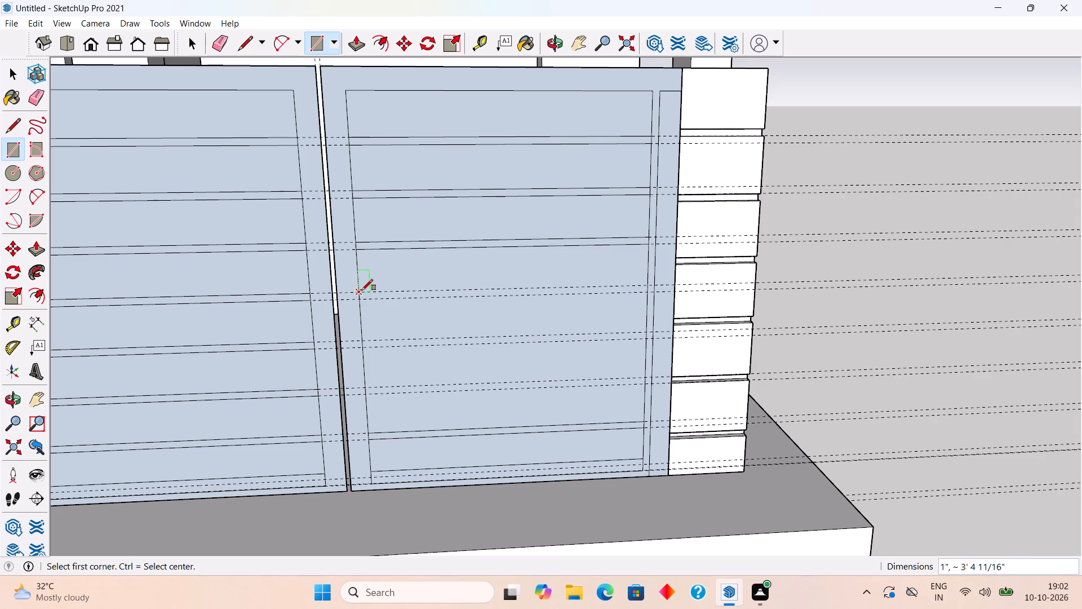
click(362, 290)
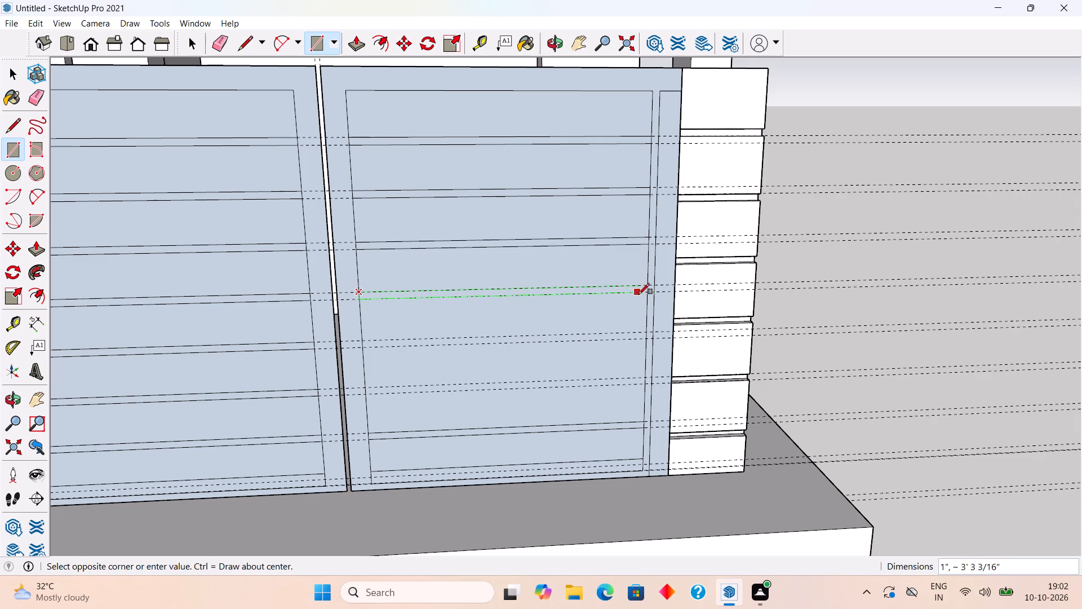
click(648, 294)
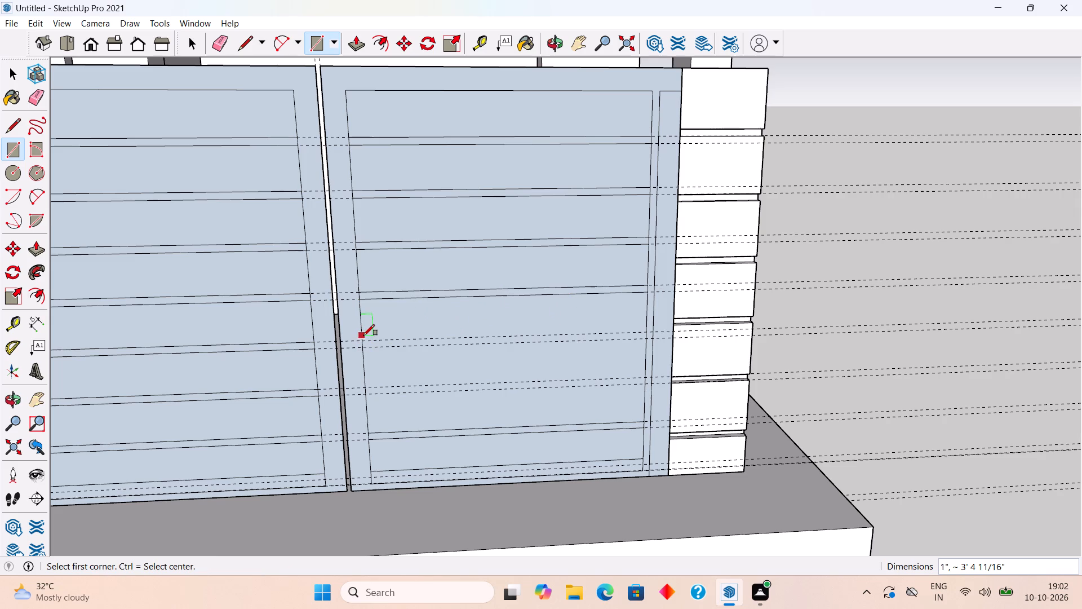
click(363, 338)
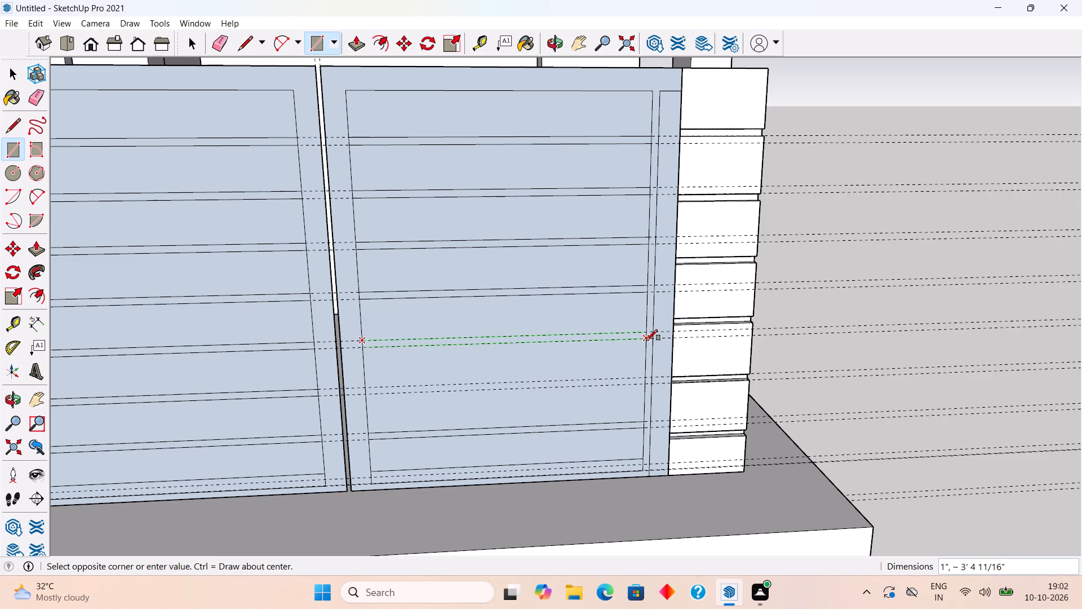
click(646, 341)
click(365, 386)
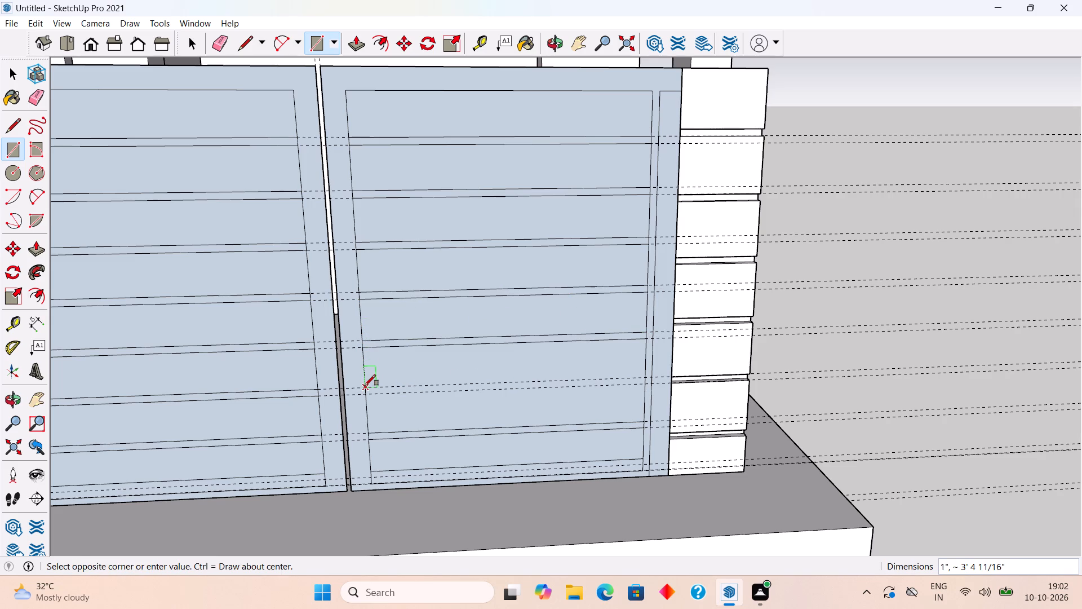
click(646, 384)
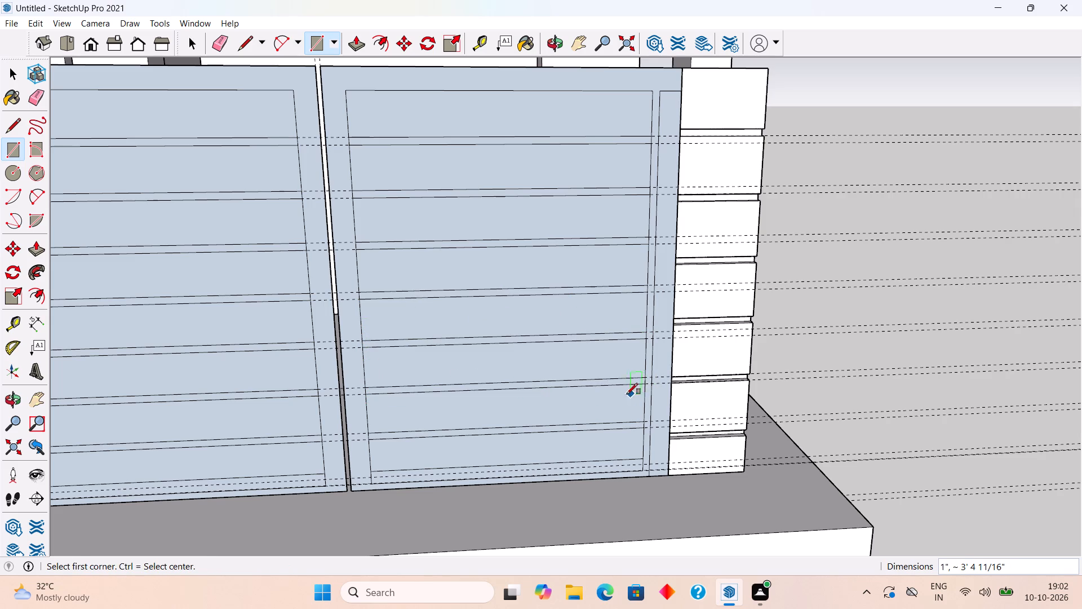
Erase the short vertical edges closing the right leaf's two lowest strips on the side of the gap between leaves.
key(space)
scroll(340, 432, up, 5)
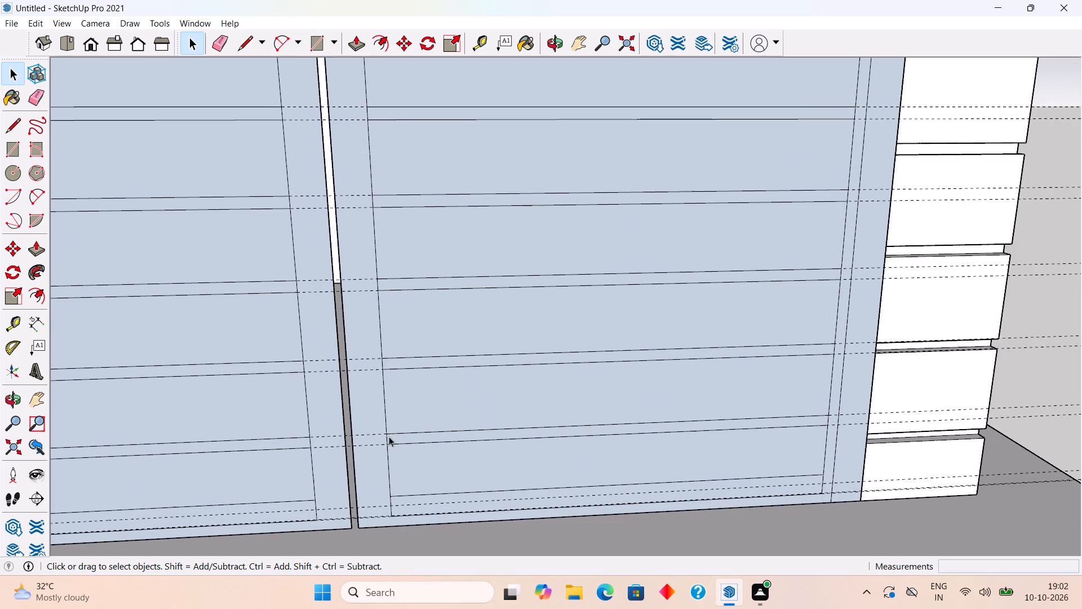
scroll(399, 436, up, 4)
click(399, 436)
scroll(379, 439, up, 7)
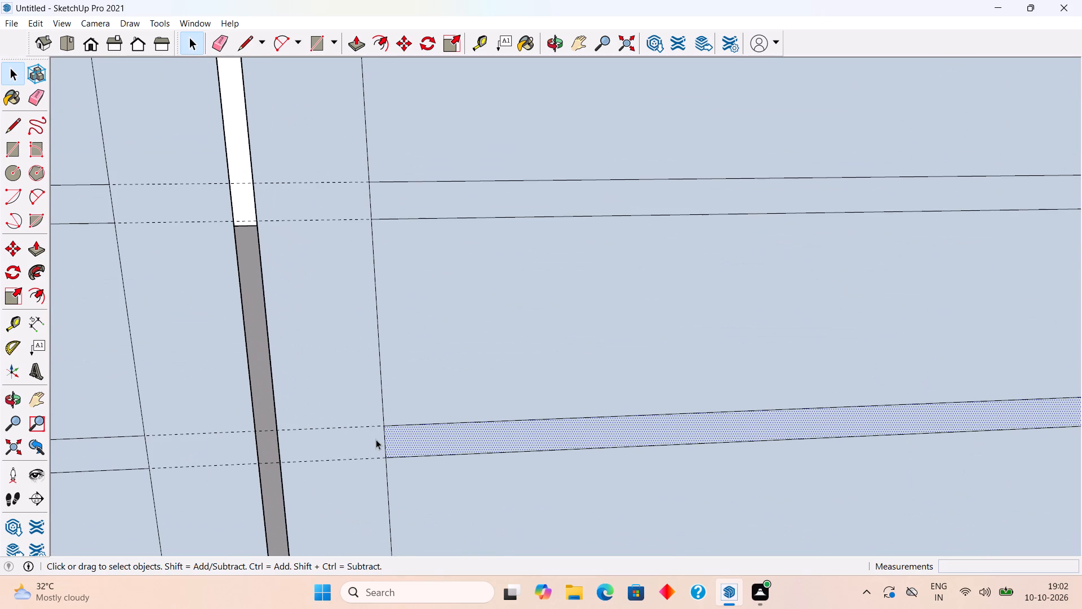
key(e)
click(384, 445)
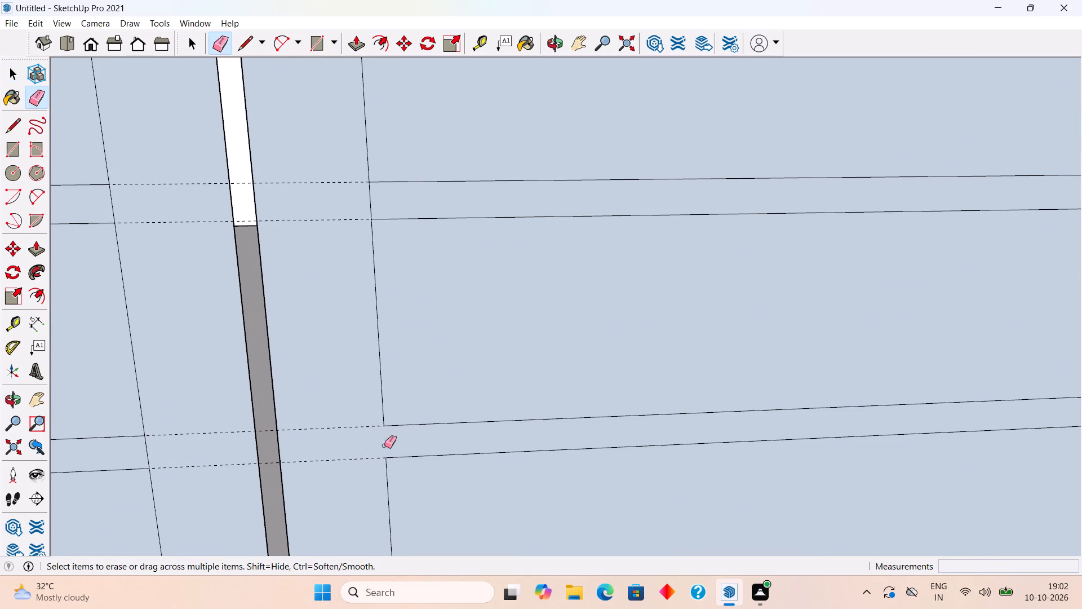
click(370, 200)
scroll(161, 249, down, 2)
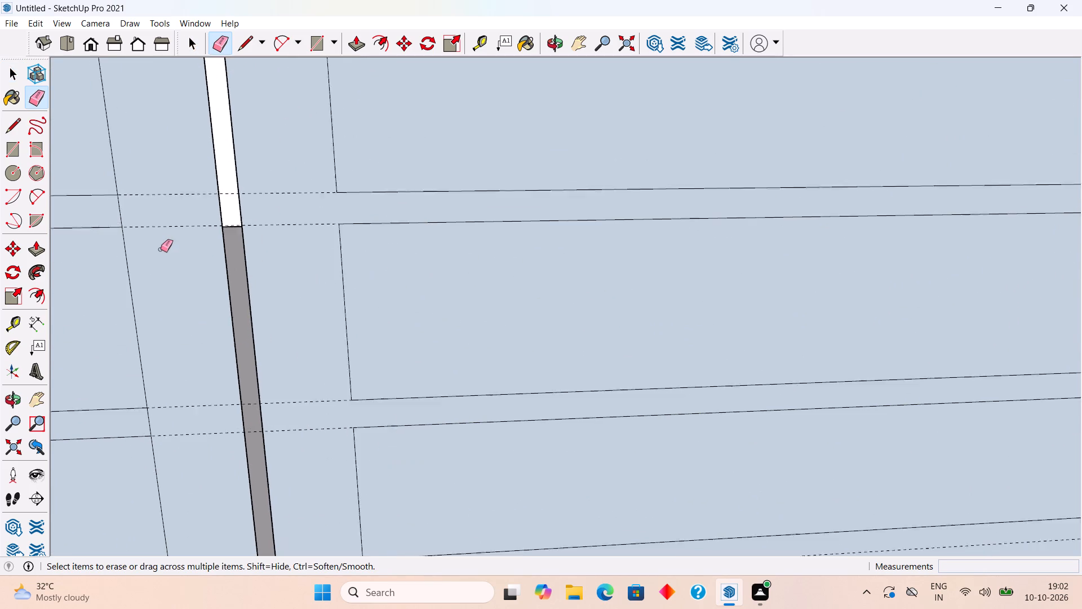
Erase the remaining short vertical edges closing both ends of the right leaf's four lowest strips.
scroll(161, 249, down, 13)
scroll(614, 289, up, 3)
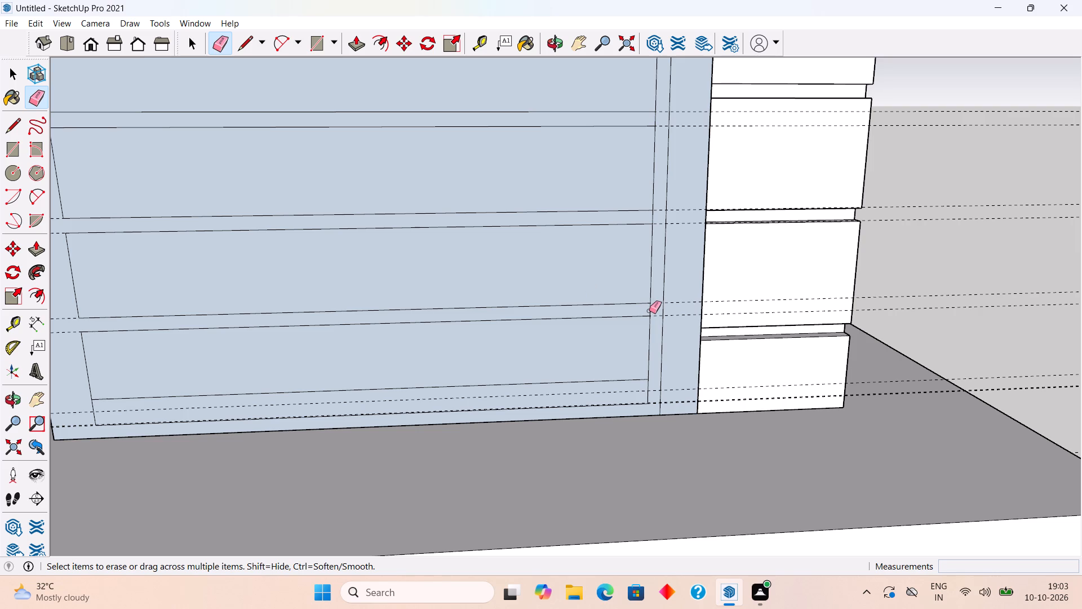
click(650, 311)
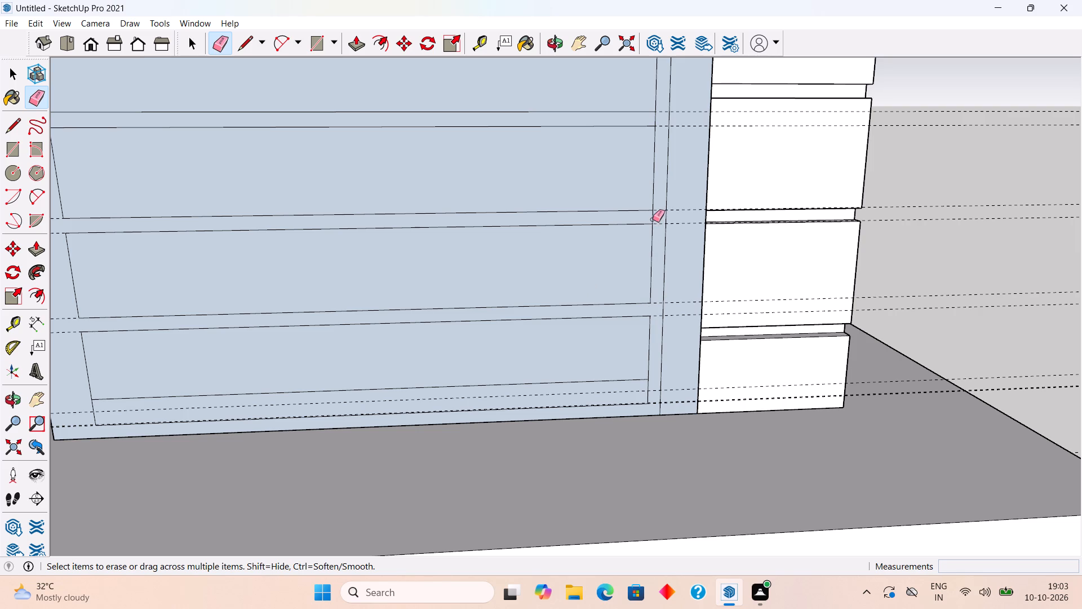
click(653, 219)
scroll(599, 260, down, 6)
scroll(625, 183, up, 3)
click(624, 187)
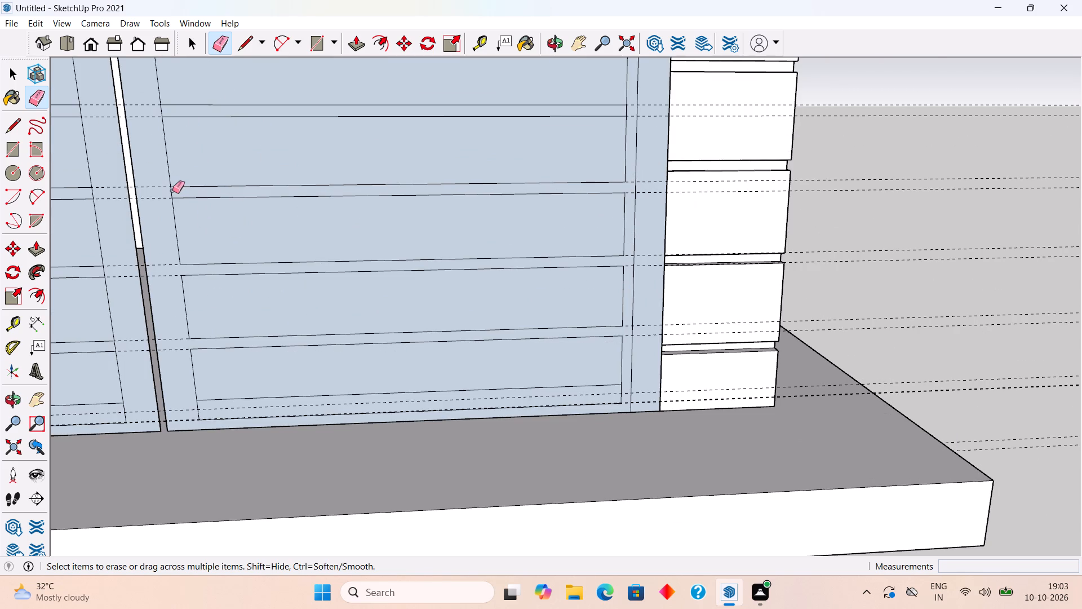
click(172, 192)
click(162, 112)
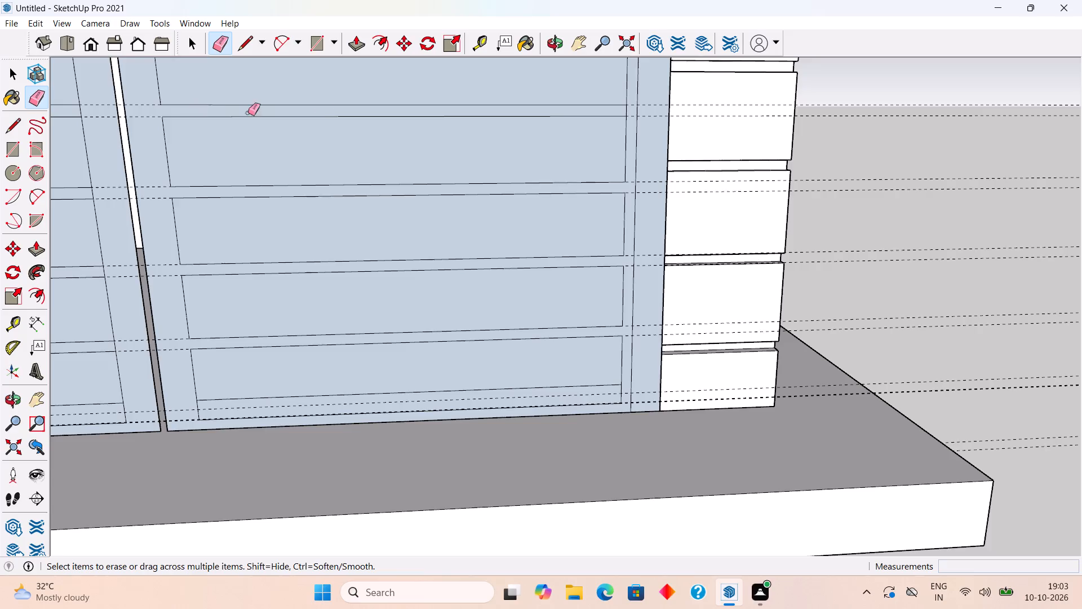
click(626, 111)
Erase the short vertical edges closing both ends of the right leaf's three uppermost strips.
scroll(468, 182, down, 13)
scroll(431, 89, up, 10)
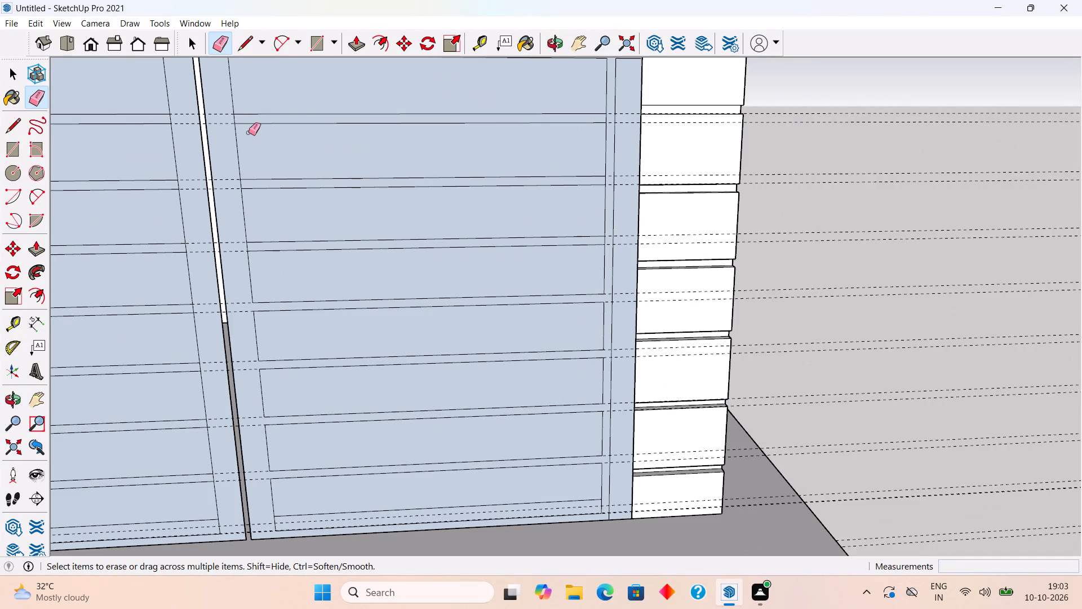
click(235, 120)
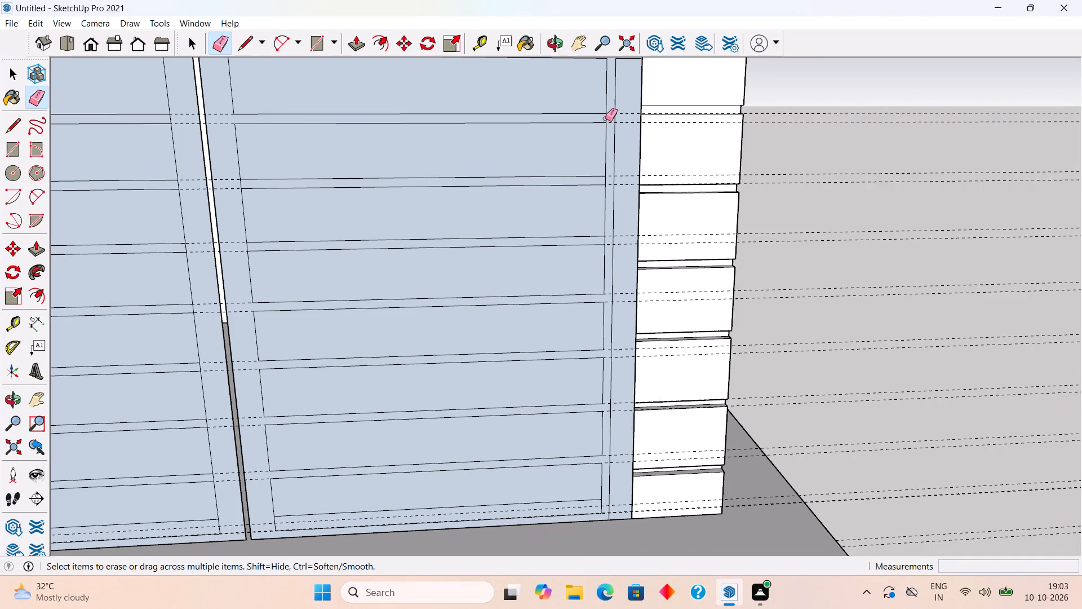
click(605, 118)
click(605, 180)
click(240, 184)
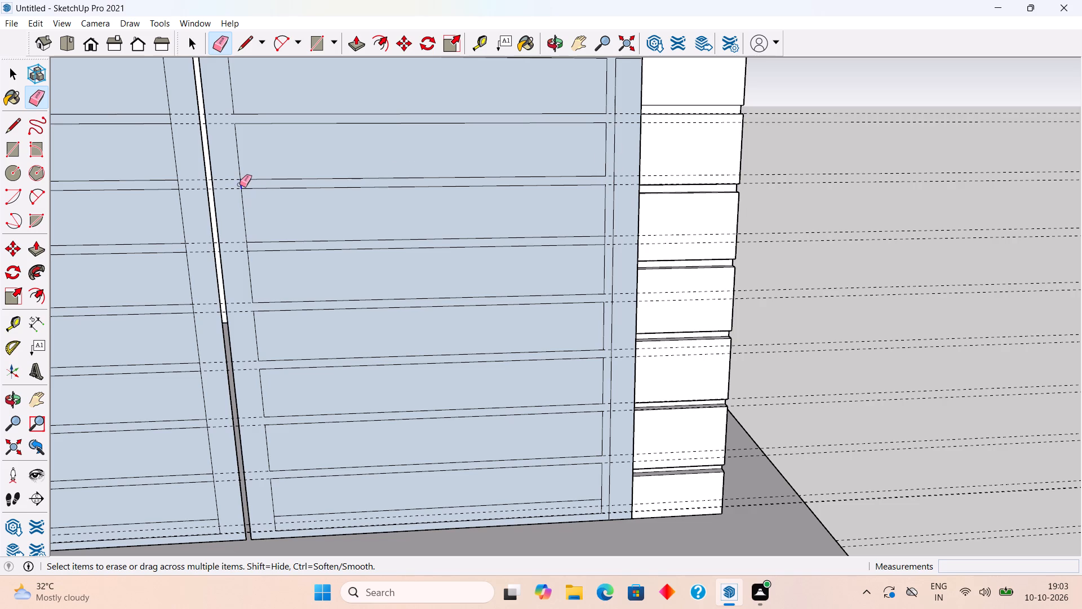
click(247, 245)
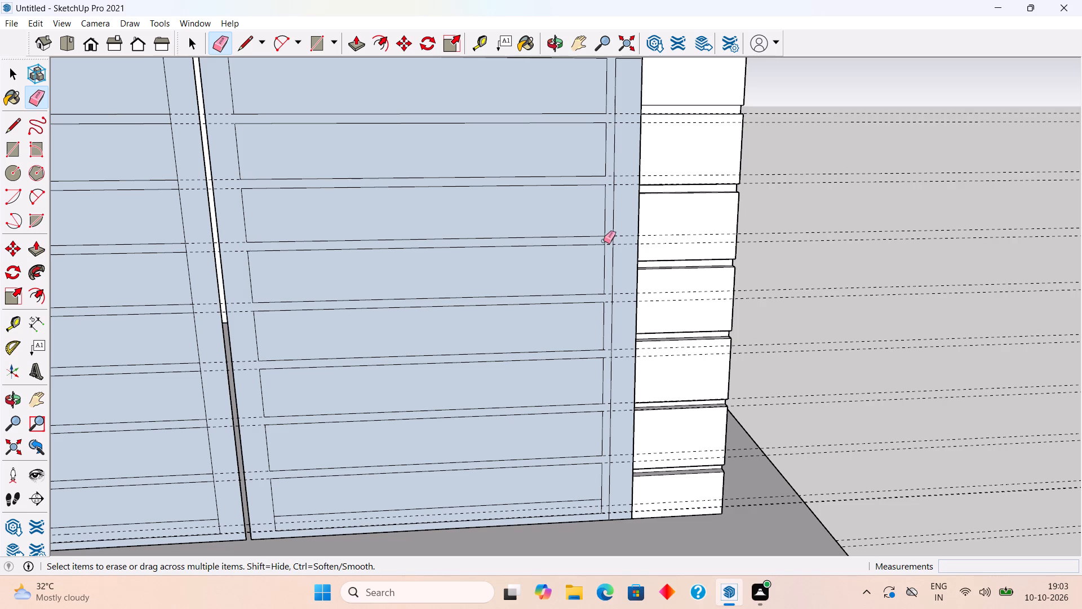
click(604, 241)
Erase the short vertical edges closing both ends of the left leaf's four uppermost strips.
scroll(563, 249, down, 1)
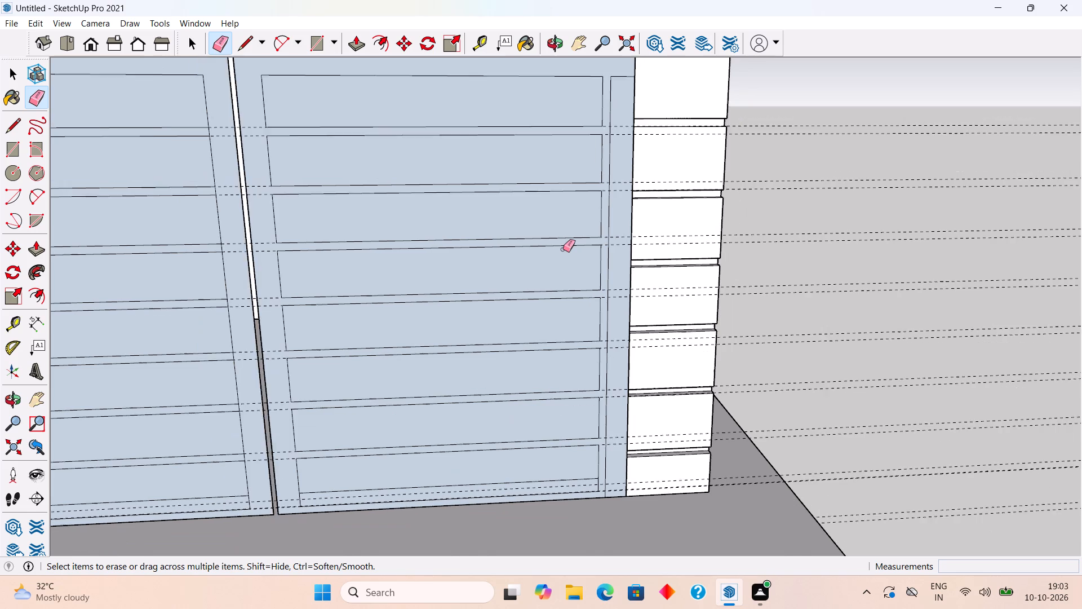
scroll(563, 249, down, 1)
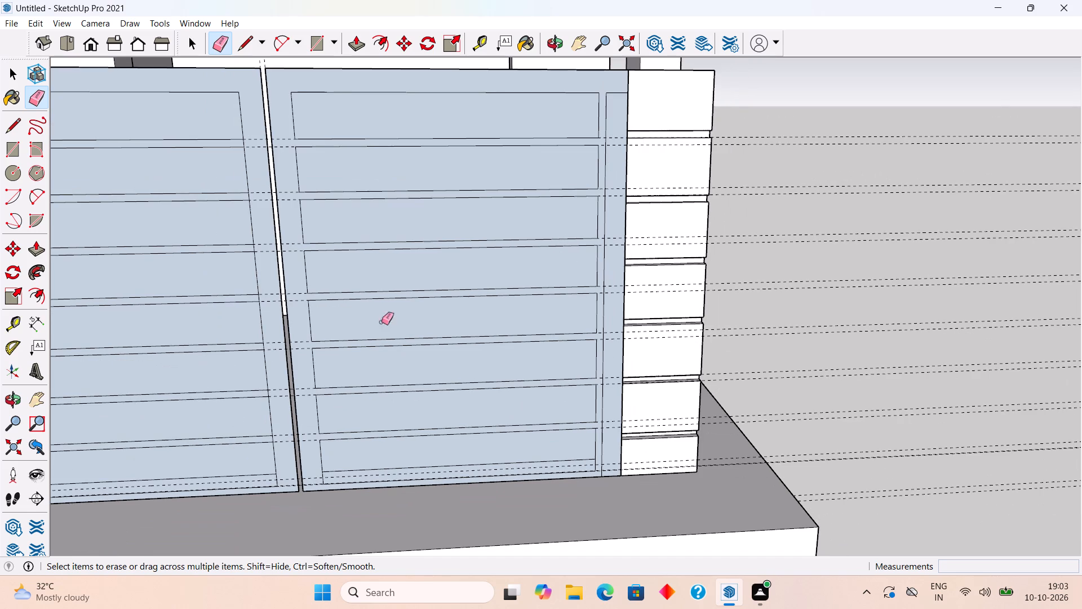
middle_drag(259, 352, 325, 299)
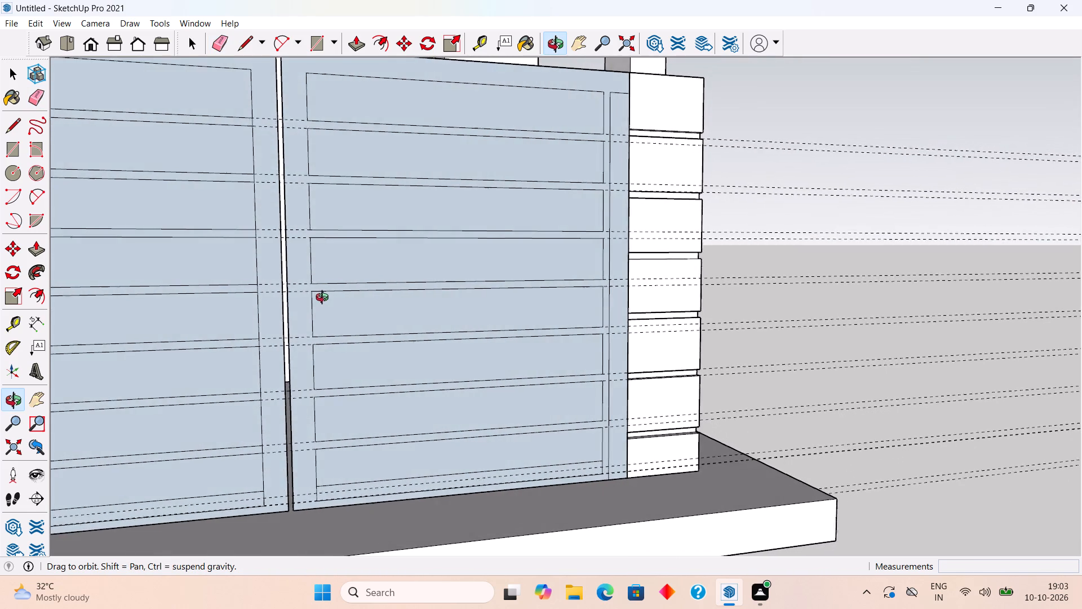
middle_drag(325, 299, 325, 299)
scroll(325, 299, down, 3)
scroll(150, 420, down, 5)
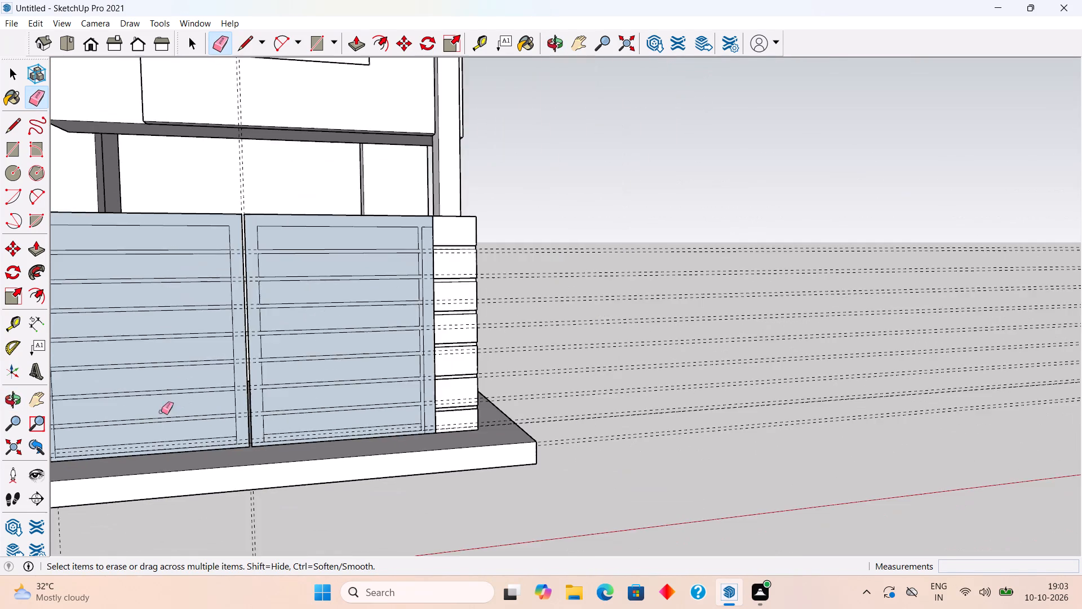
scroll(183, 392, down, 10)
scroll(105, 374, up, 14)
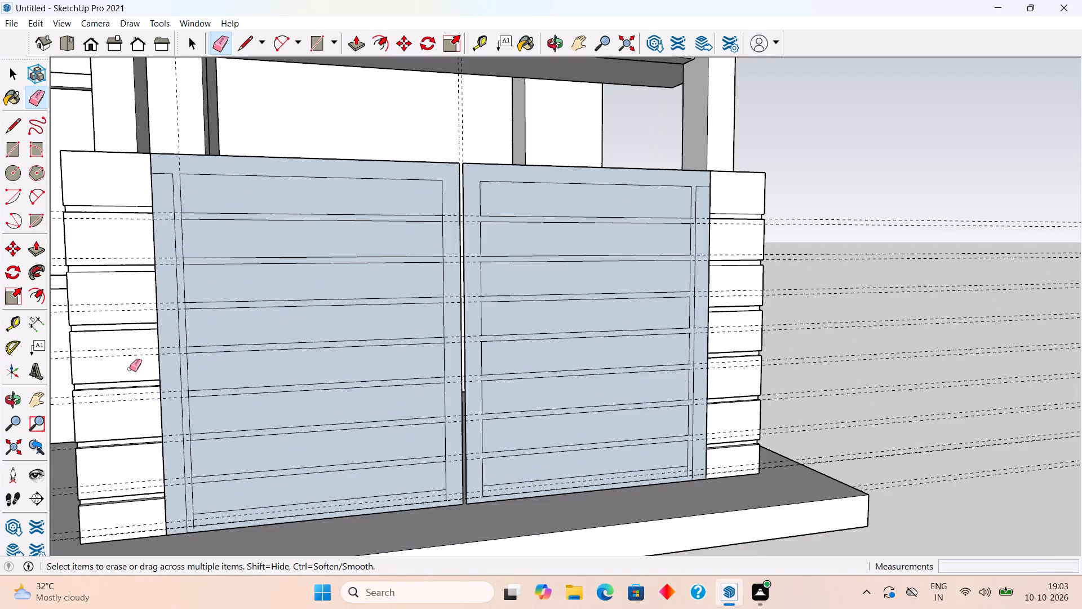
click(183, 215)
scroll(191, 226, up, 5)
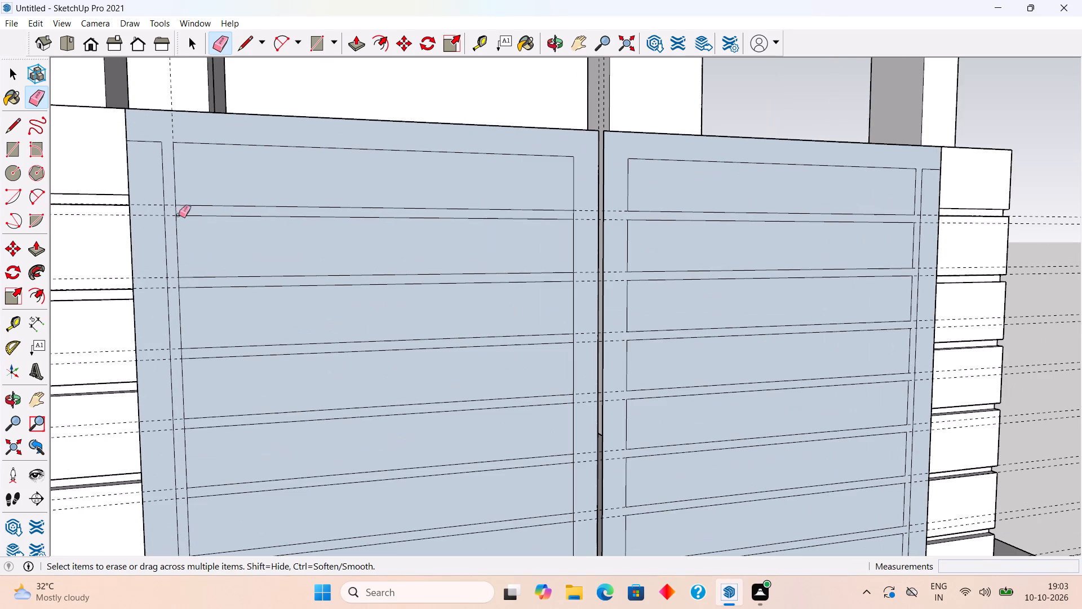
click(176, 209)
click(573, 216)
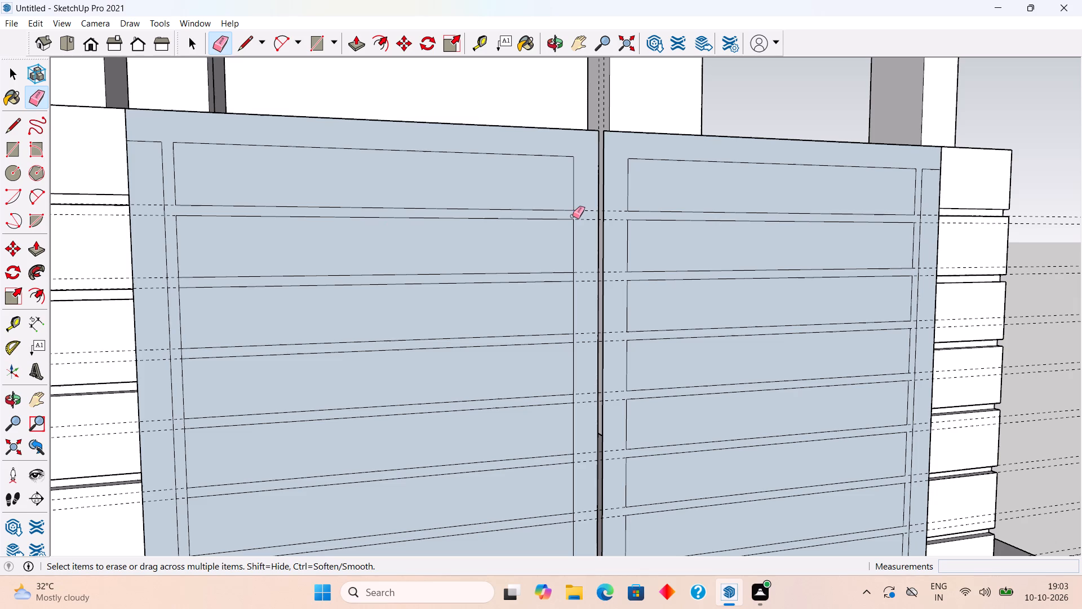
click(179, 283)
click(573, 277)
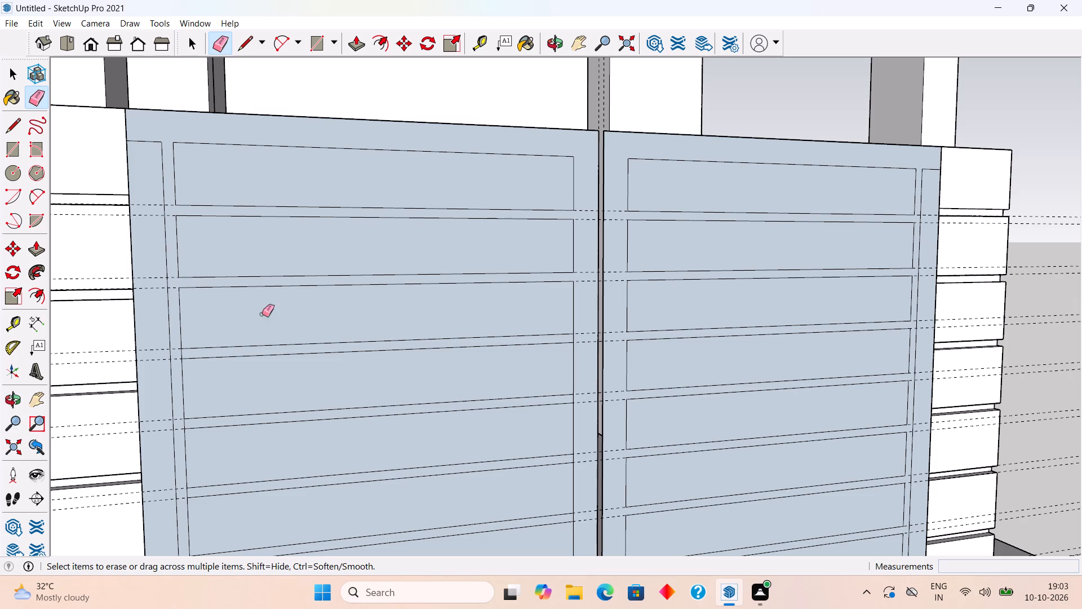
click(180, 355)
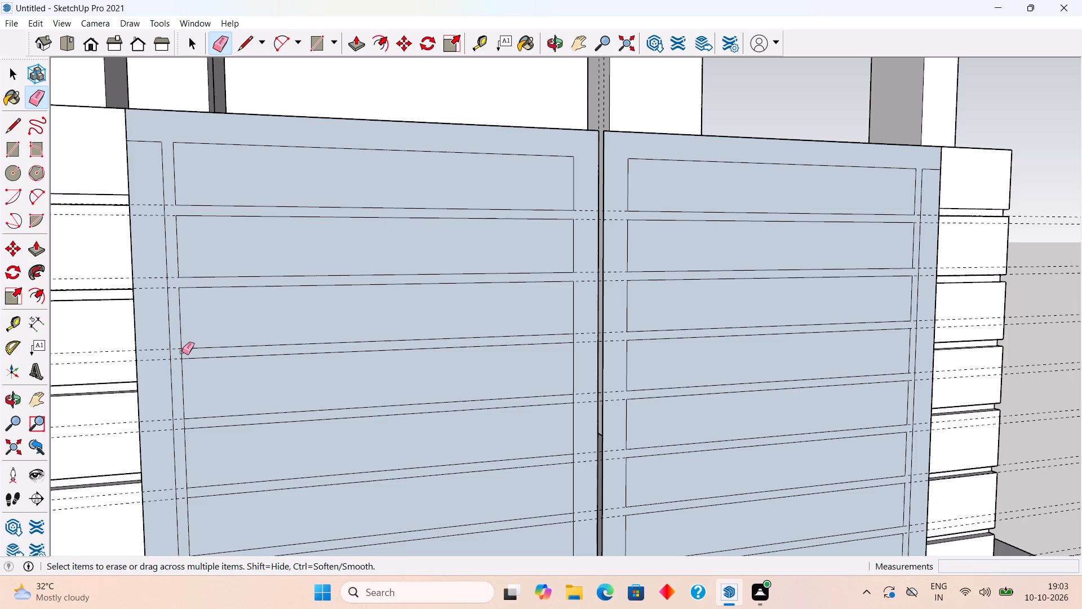
click(182, 352)
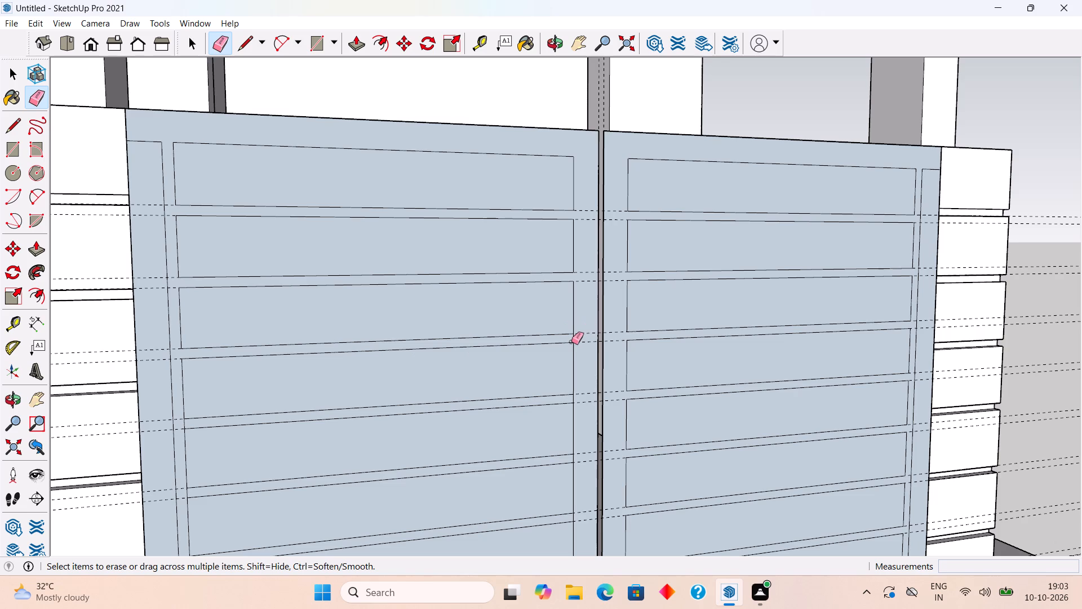
click(574, 339)
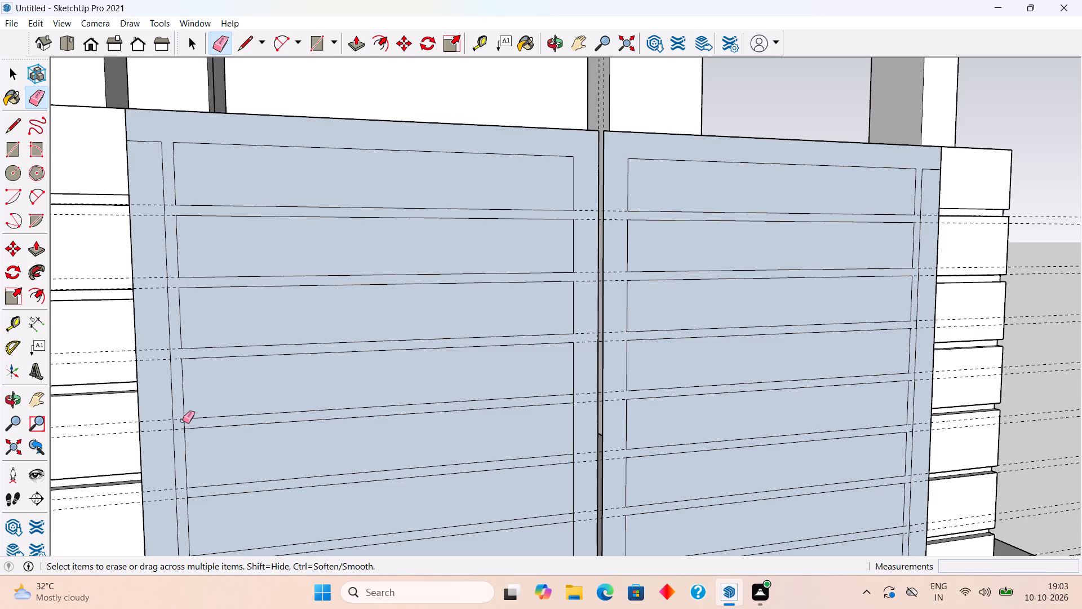
click(185, 426)
click(574, 399)
Erase the short vertical edges closing both ends of the left leaf's three lowest strips.
scroll(121, 210, down, 2)
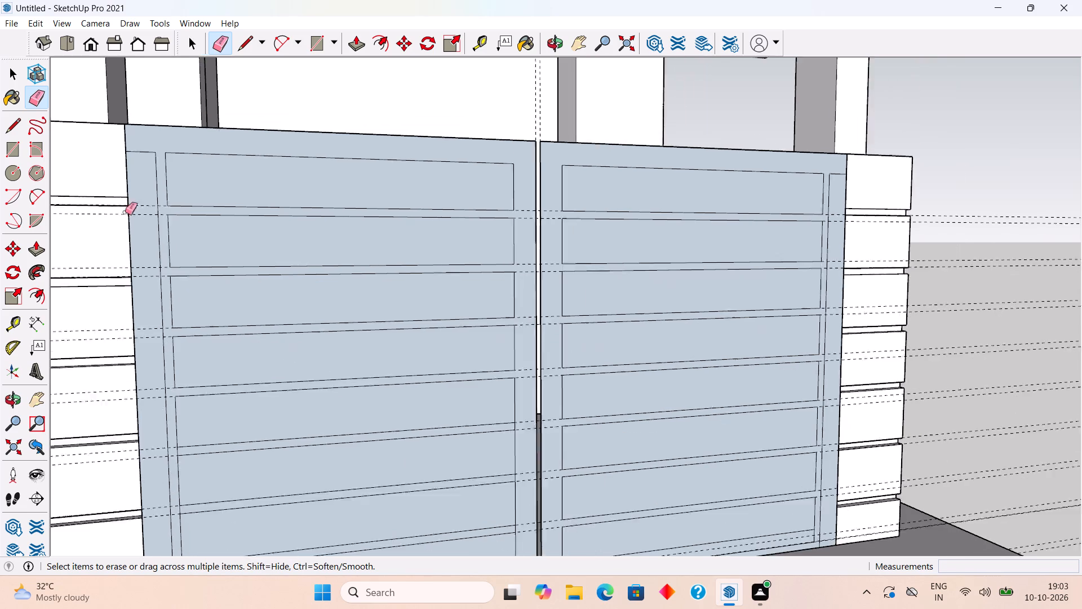
scroll(125, 212, down, 3)
scroll(201, 532, up, 2)
scroll(131, 422, up, 2)
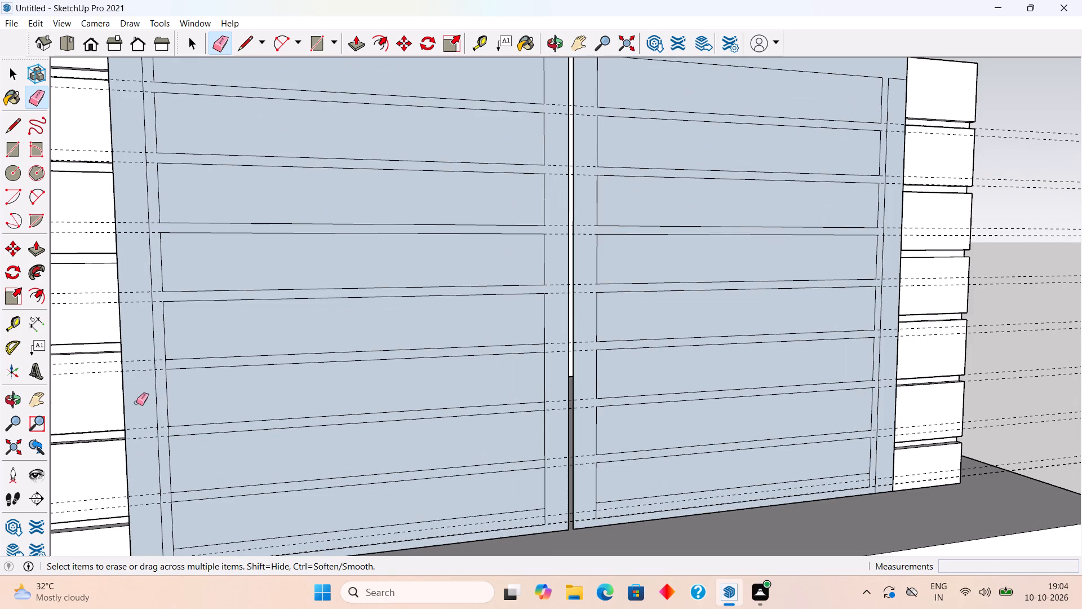
click(167, 365)
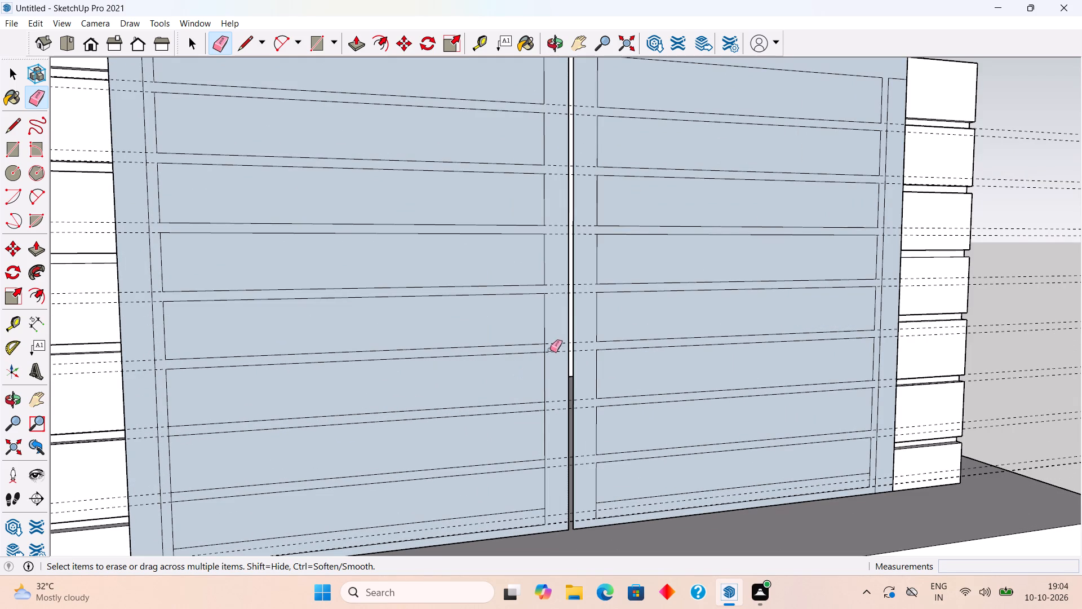
click(545, 349)
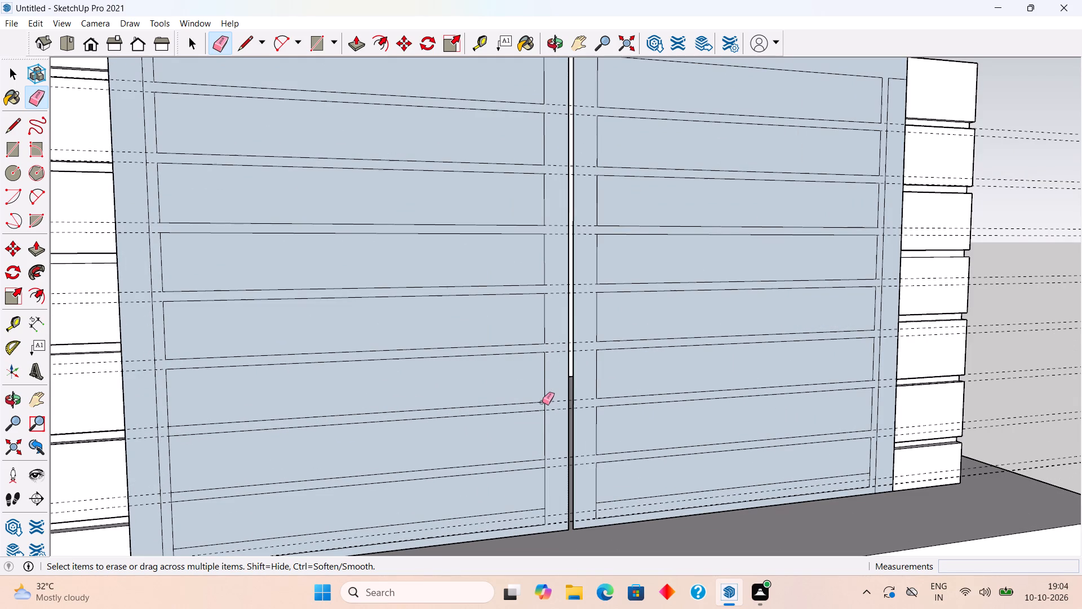
click(546, 405)
click(169, 432)
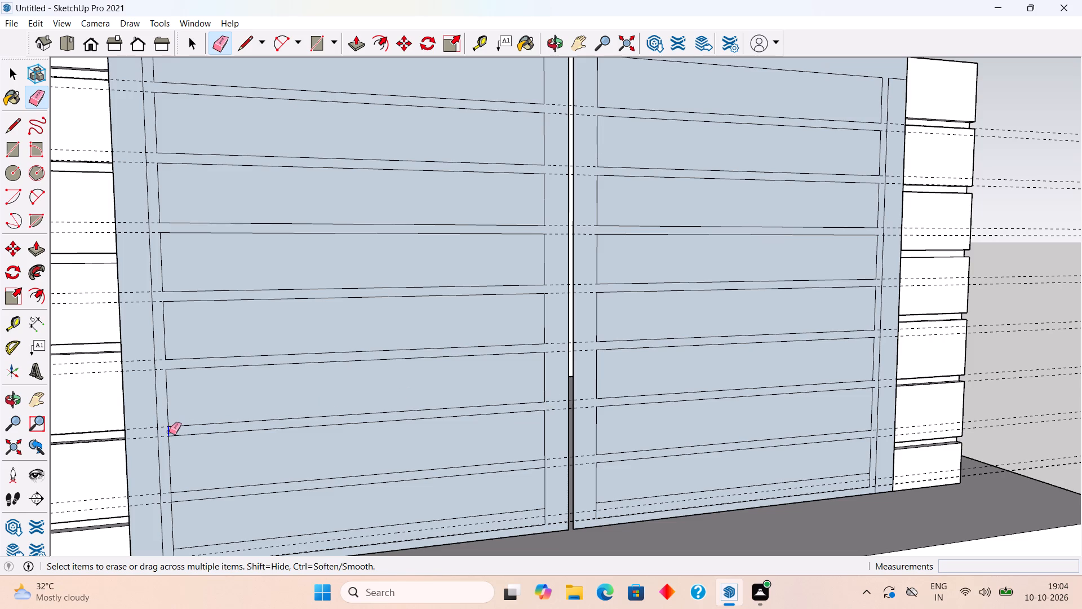
click(172, 498)
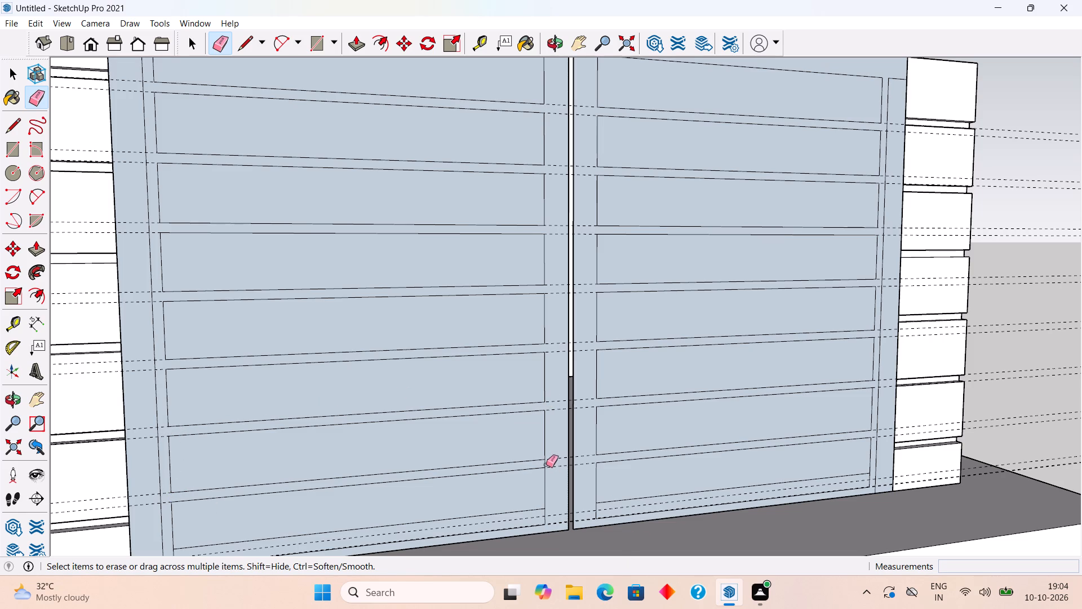
click(546, 464)
Push/Pull the left leaf's joined frame-and-strips face outward by 3'.
key(space)
click(557, 456)
scroll(557, 456, down, 2)
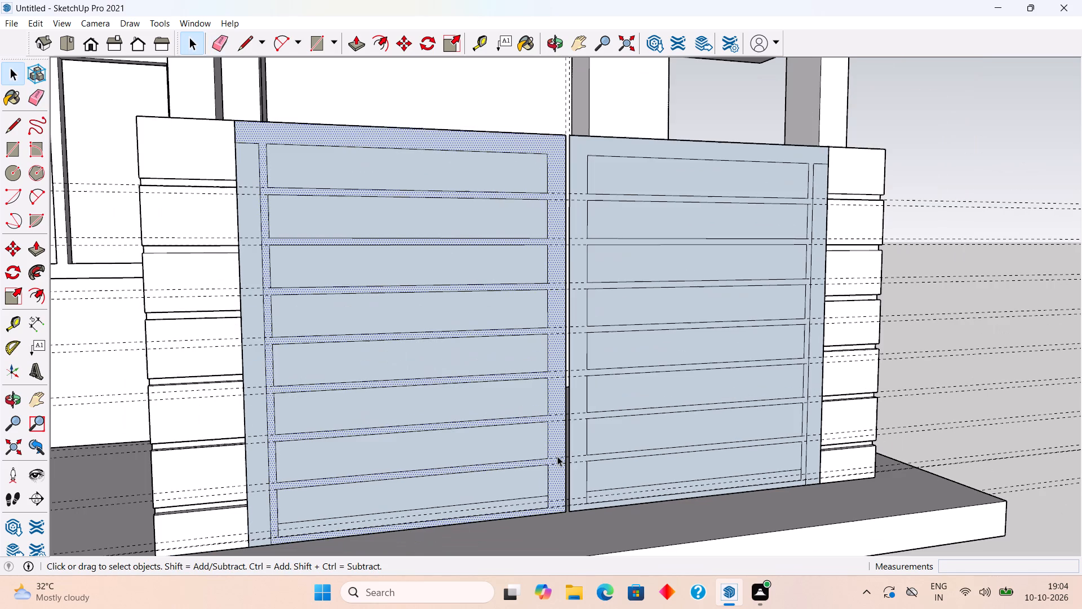
scroll(557, 456, down, 1)
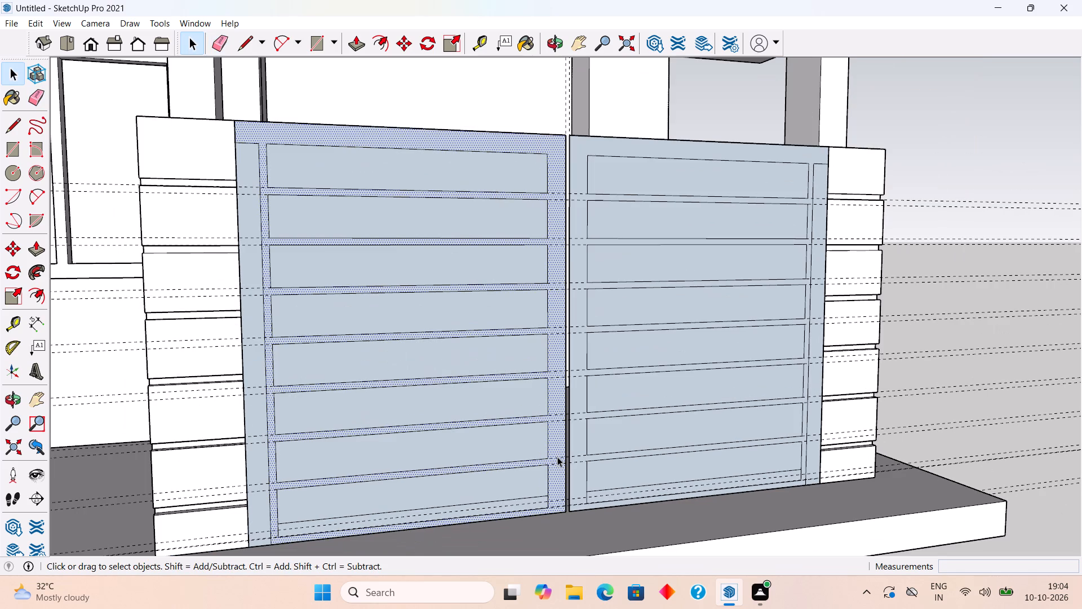
key(p)
click(557, 457)
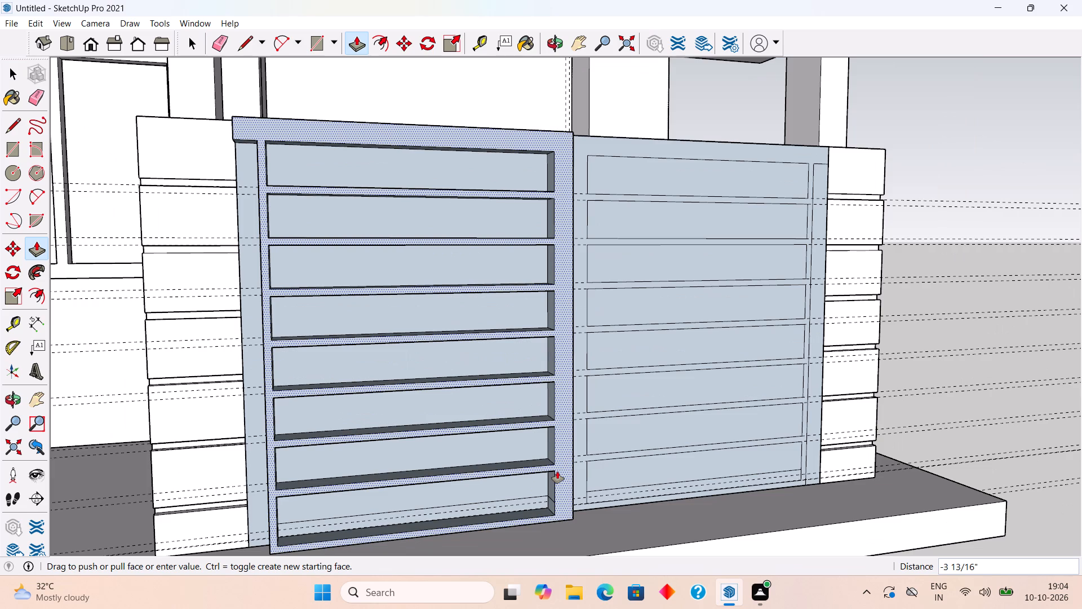
text(3')
key(Return)
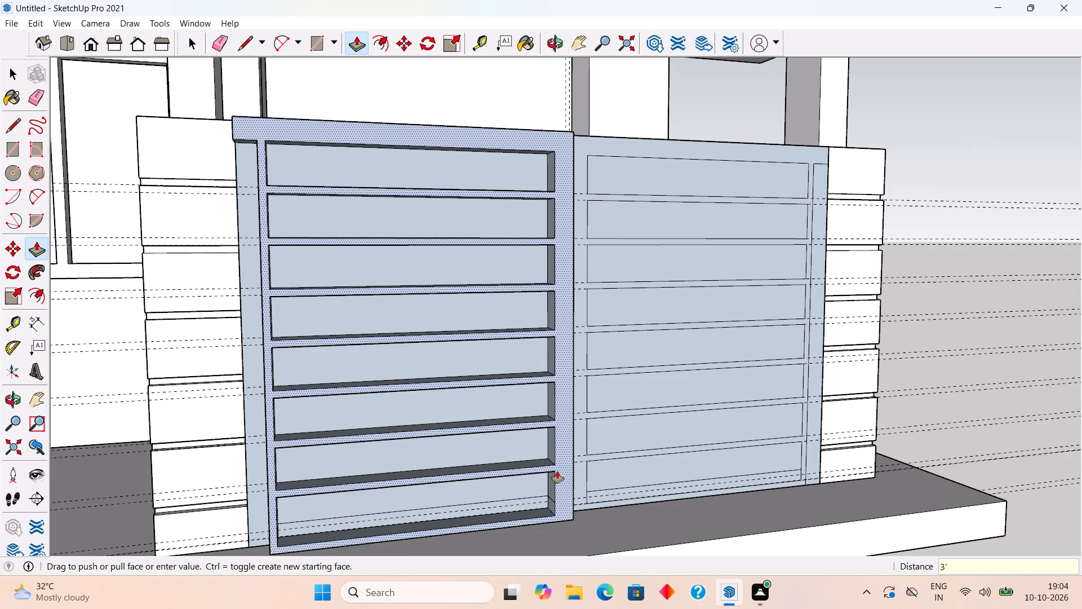
Undo the 3' extrusion and Push/Pull the left leaf's frame-and-strips face outward by 3" instead.
key(ctrl+z)
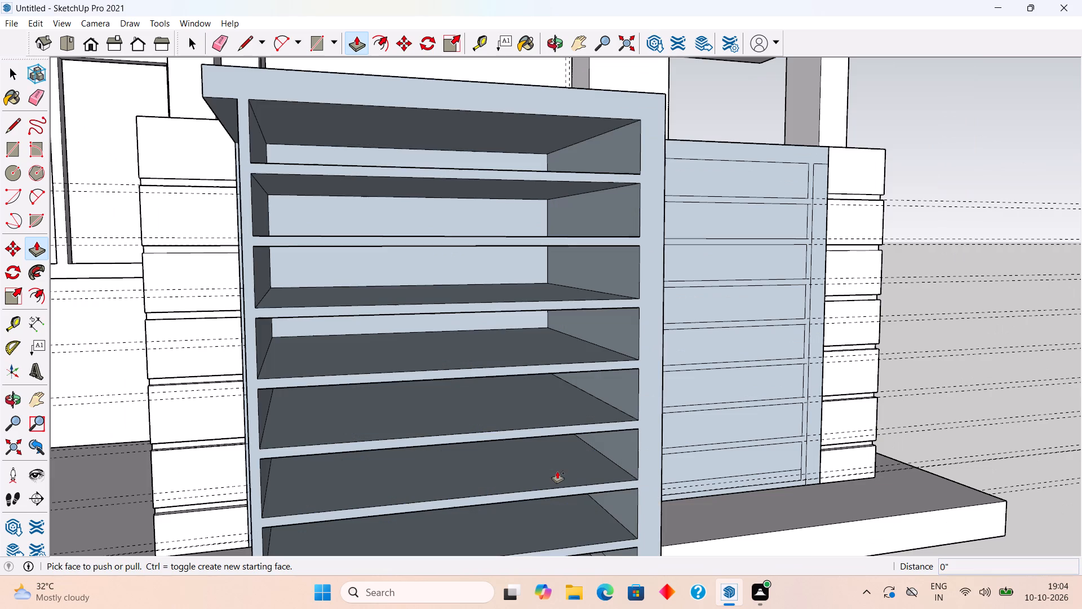
click(556, 466)
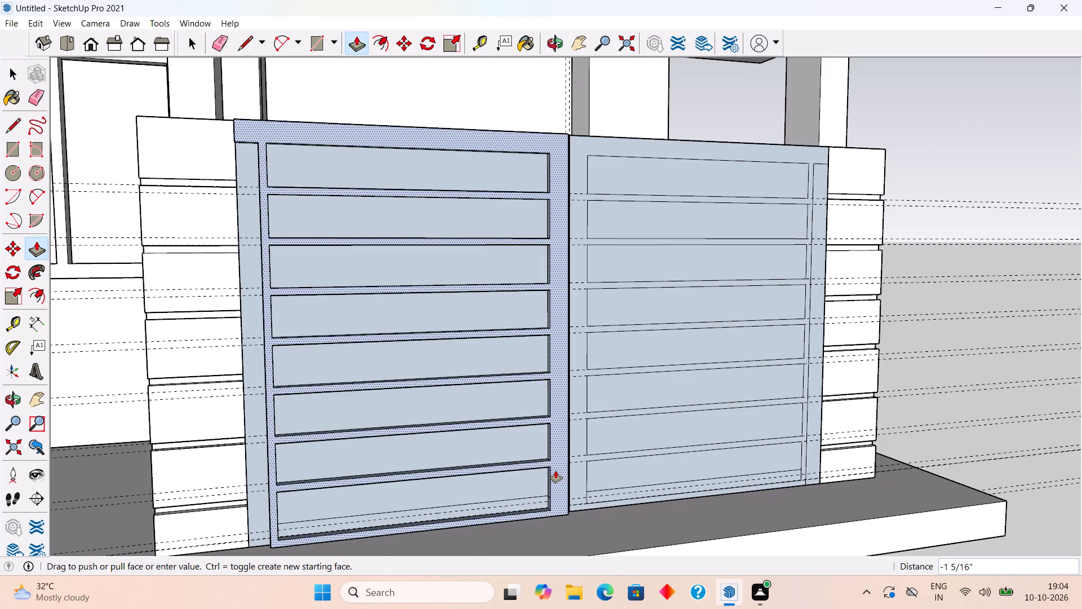
text(3")
key(Return)
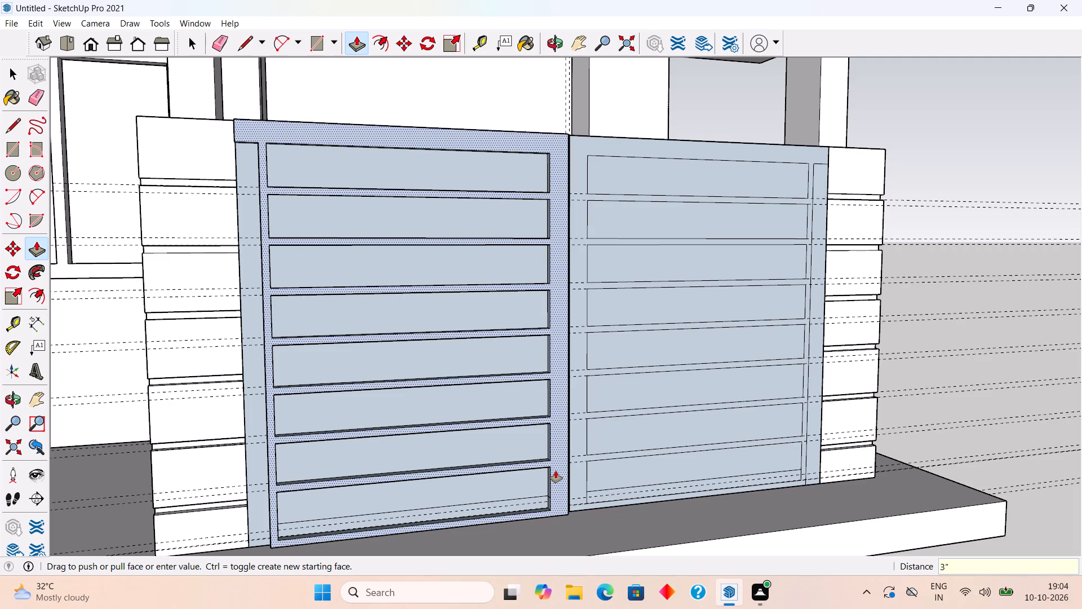
Push/Pull the right leaf's joined frame-and-strips face by 3" to align with the left leaf's front face.
middle_drag(577, 454, 404, 494)
click(565, 418)
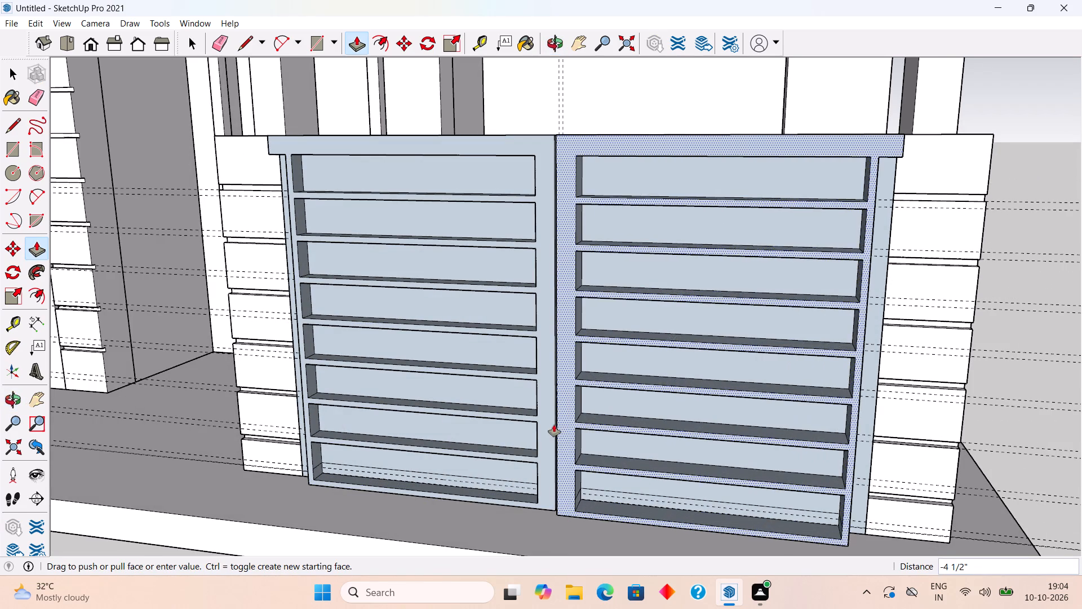
click(541, 407)
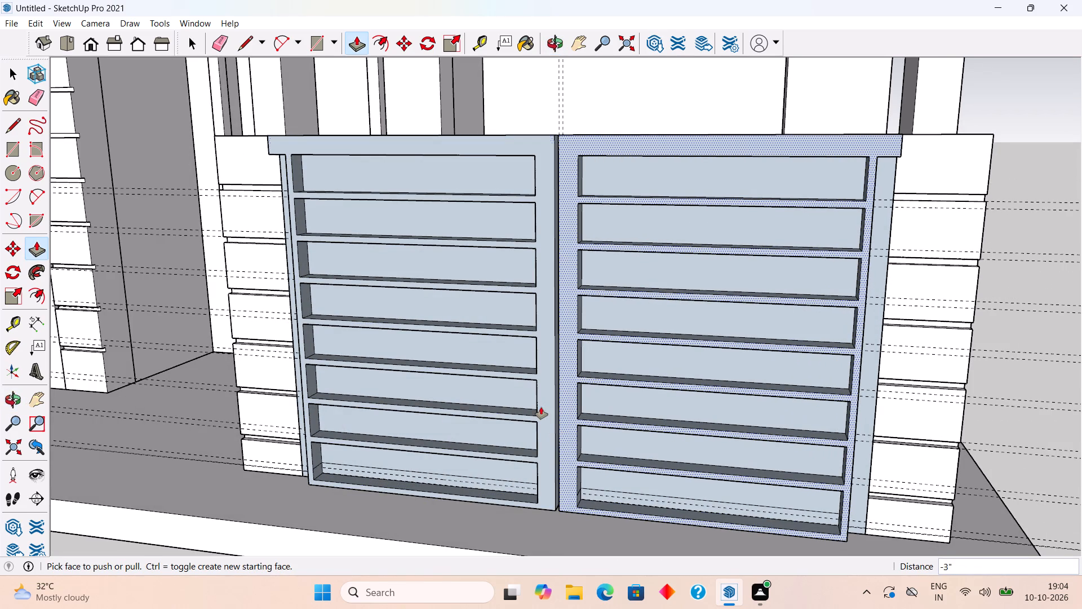
Select all the connected geometry of both gate leaves and make it one group.
key(space)
triple_click(570, 408)
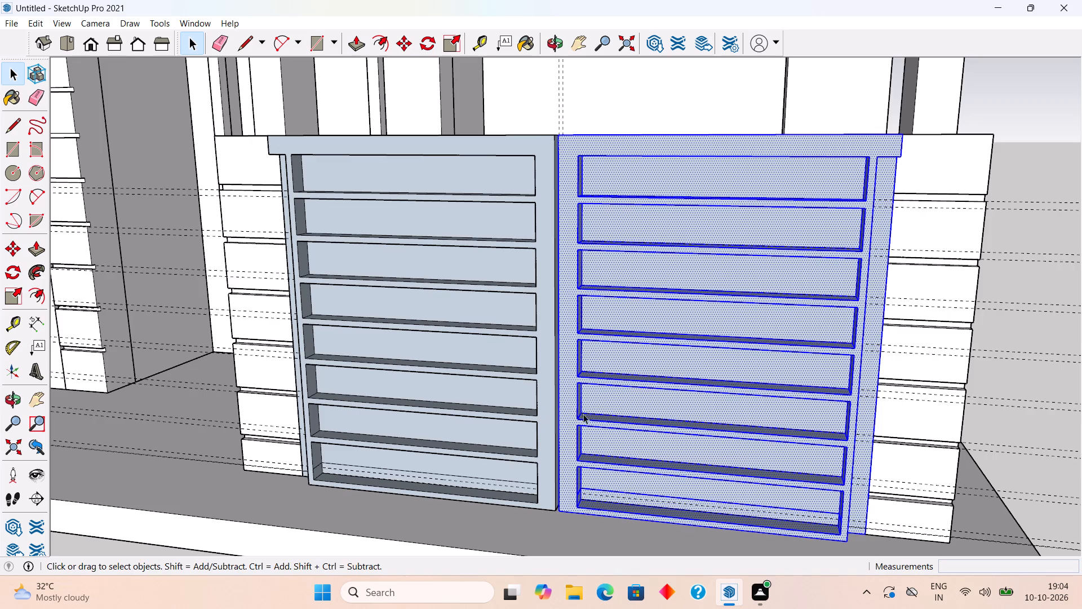
middle_drag(623, 416, 835, 429)
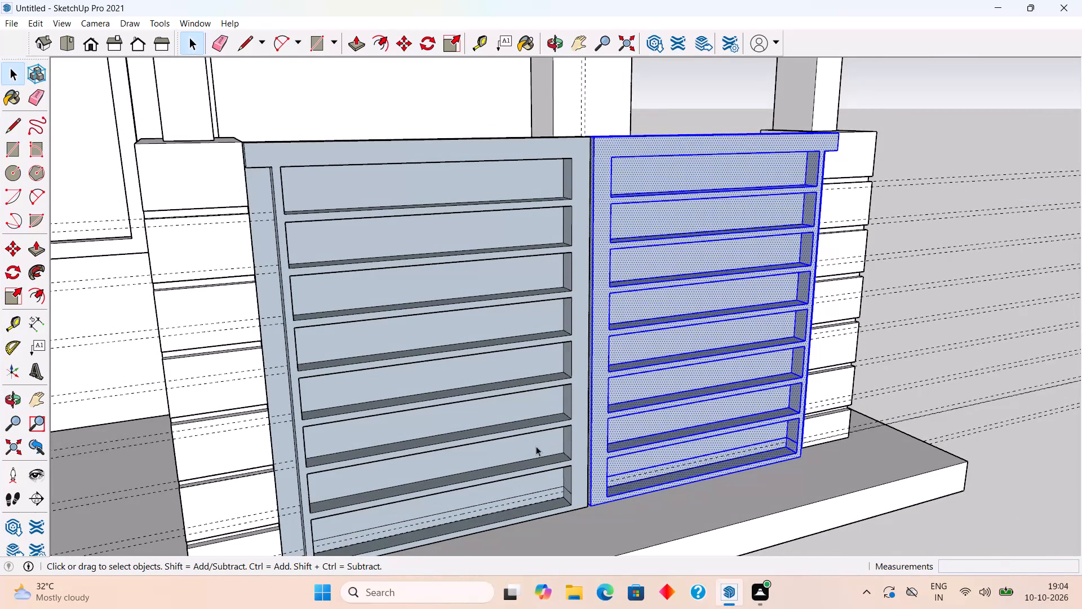
shift+triple_click(575, 431)
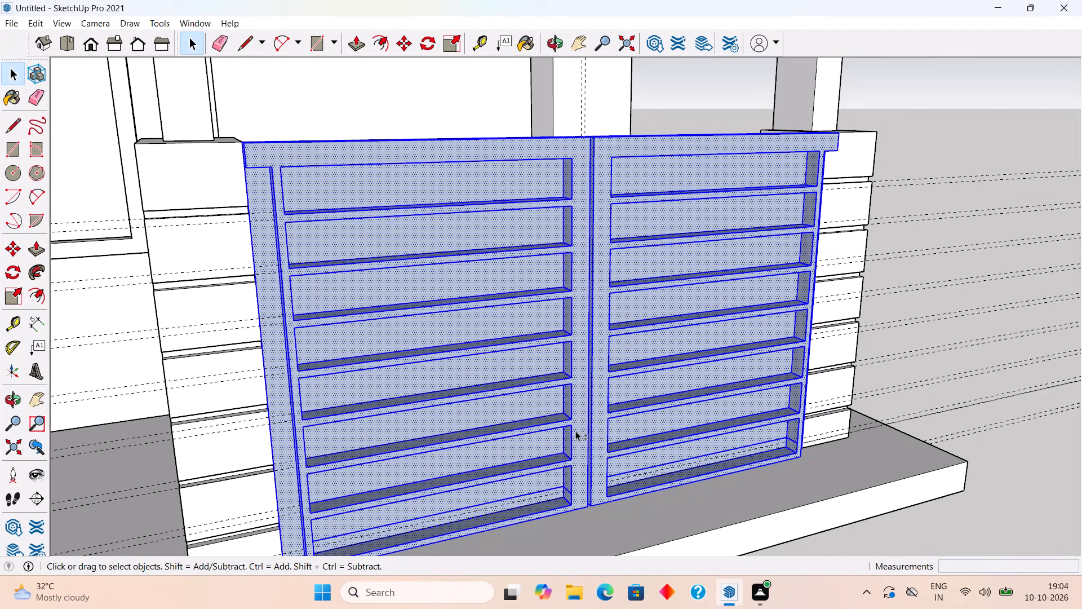
shift+right_click(575, 431)
click(616, 333)
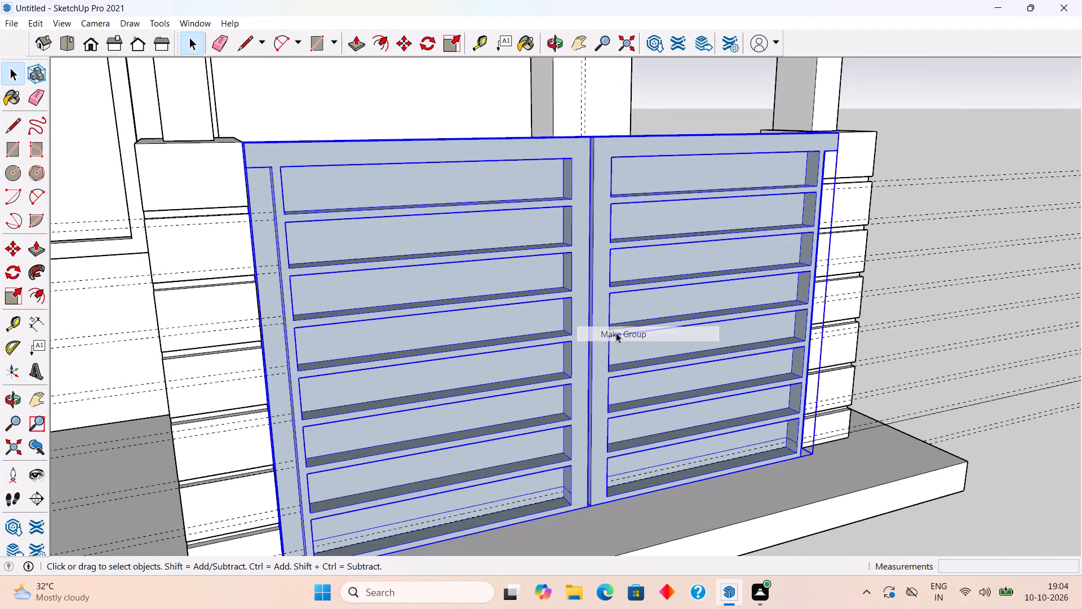
click(910, 101)
Move the gate group by the right leaf's lower outer corner to the base corner of the adjoining gate pillar.
scroll(829, 294, down, 1)
middle_drag(804, 308, 520, 286)
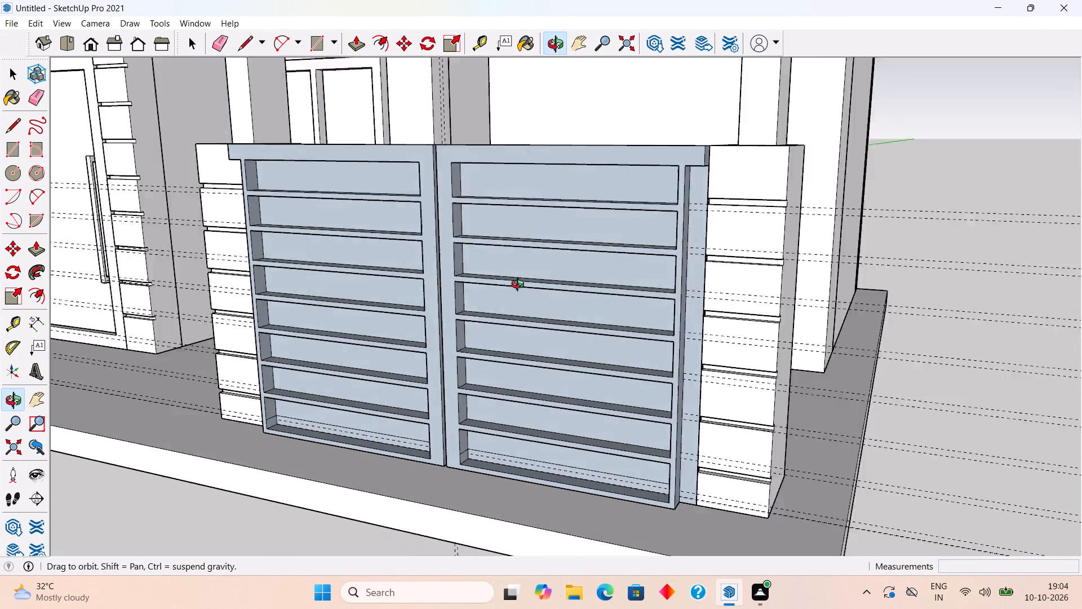
middle_drag(520, 286, 480, 274)
middle_drag(665, 424, 730, 436)
scroll(709, 469, up, 2)
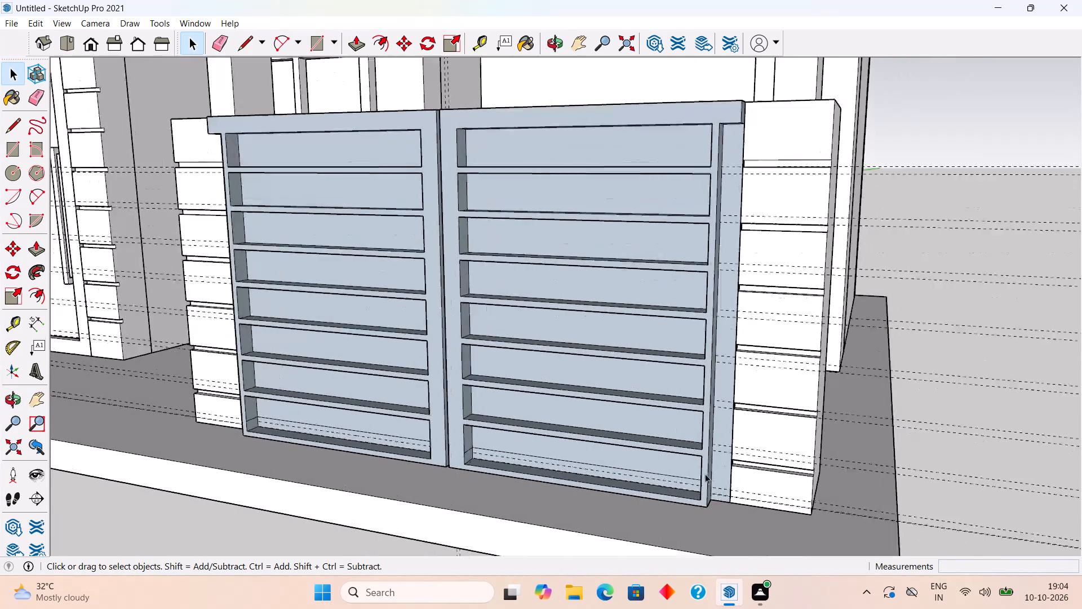
scroll(705, 474, up, 2)
click(700, 478)
scroll(719, 511, up, 5)
middle_drag(751, 502, 763, 480)
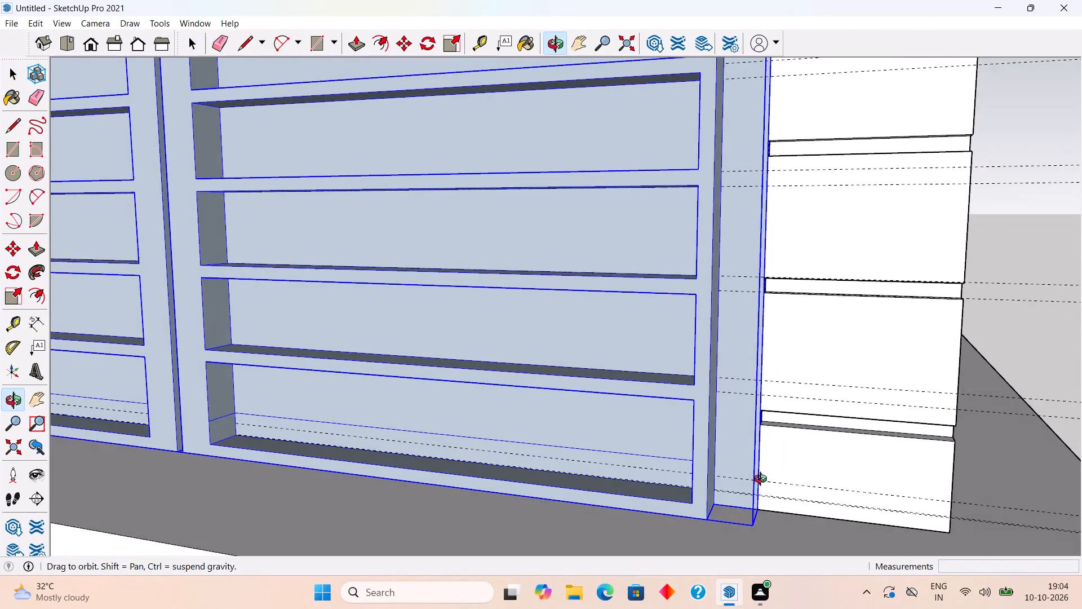
middle_drag(763, 480, 764, 479)
key(m)
click(753, 526)
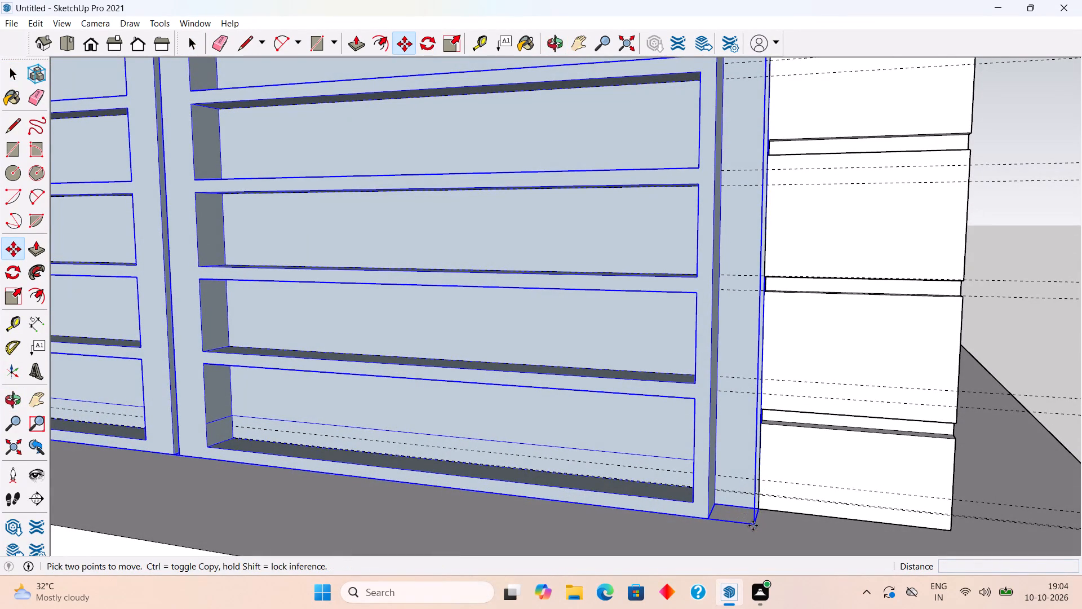
click(759, 512)
key(space)
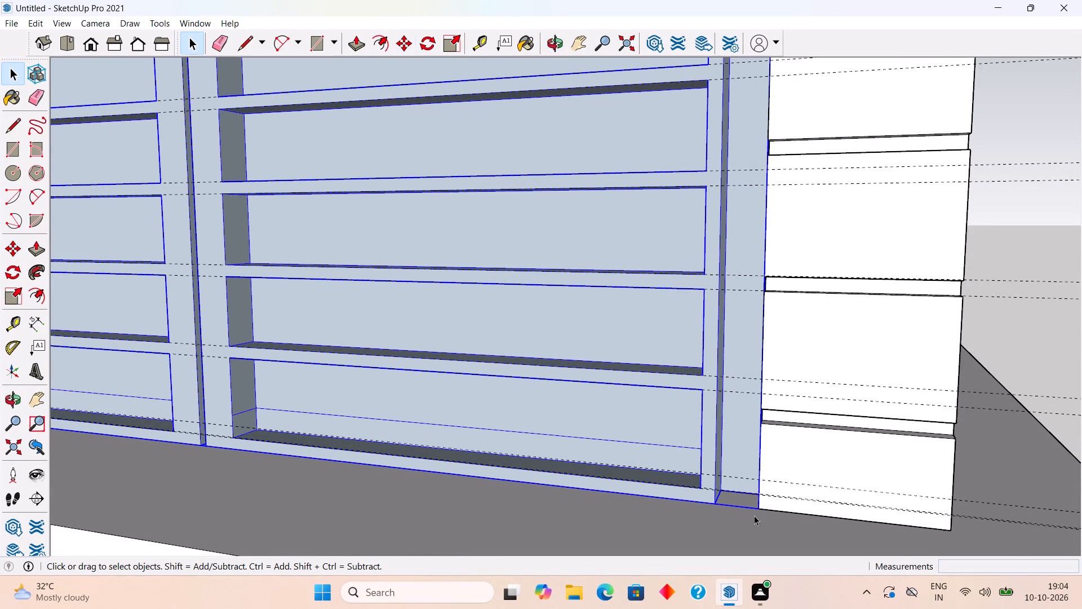
Examine the gate's fit between the two pillars from the side, the rear and the front.
scroll(727, 528, down, 20)
middle_drag(605, 502, 339, 521)
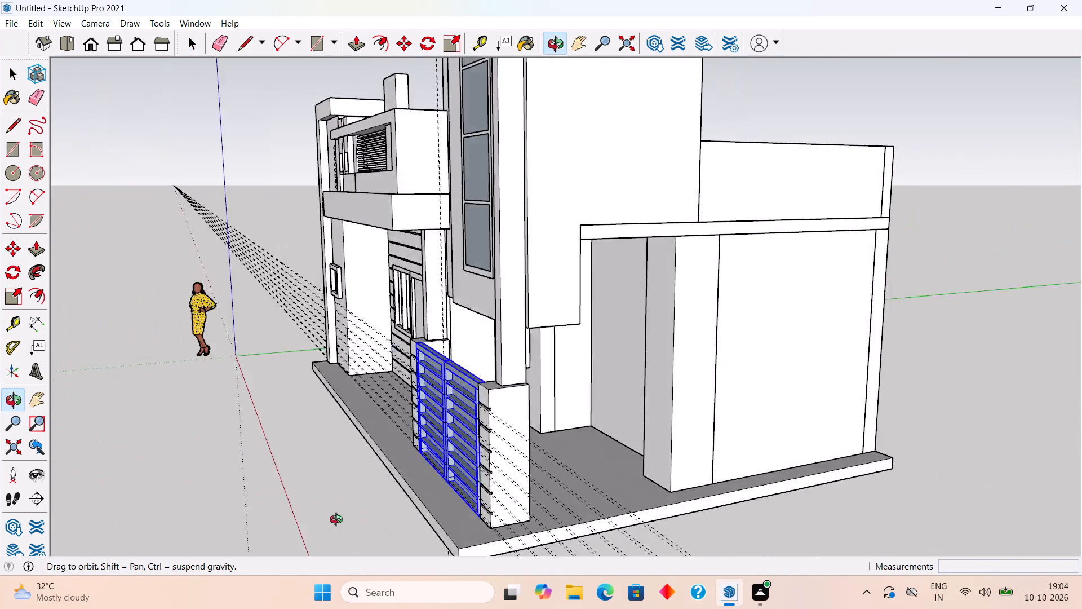
middle_drag(339, 521, 65, 528)
click(148, 399)
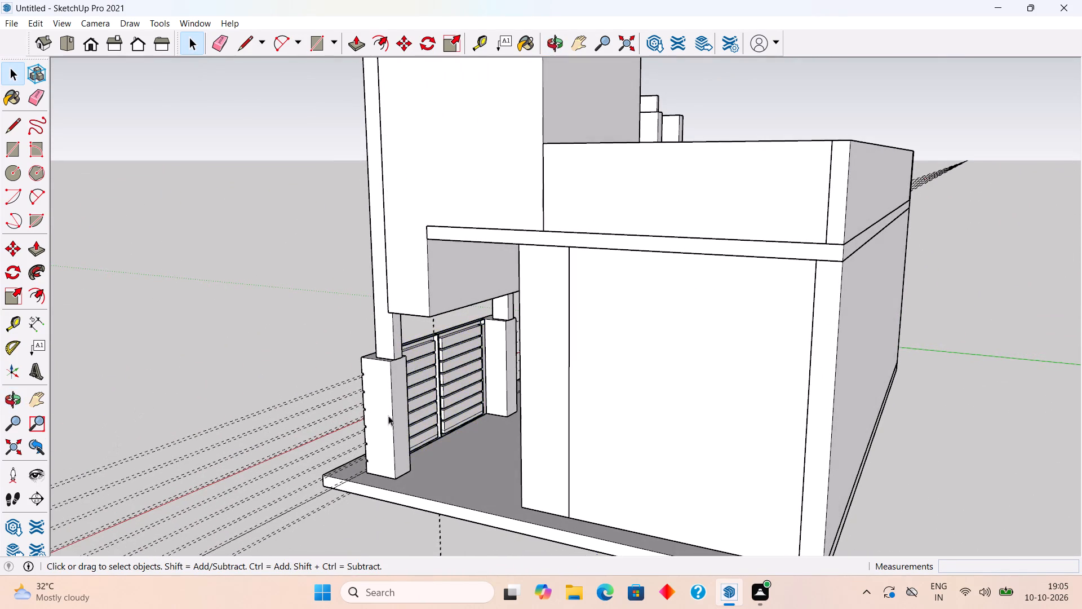
scroll(504, 404, up, 6)
scroll(438, 399, up, 3)
middle_drag(410, 431, 364, 475)
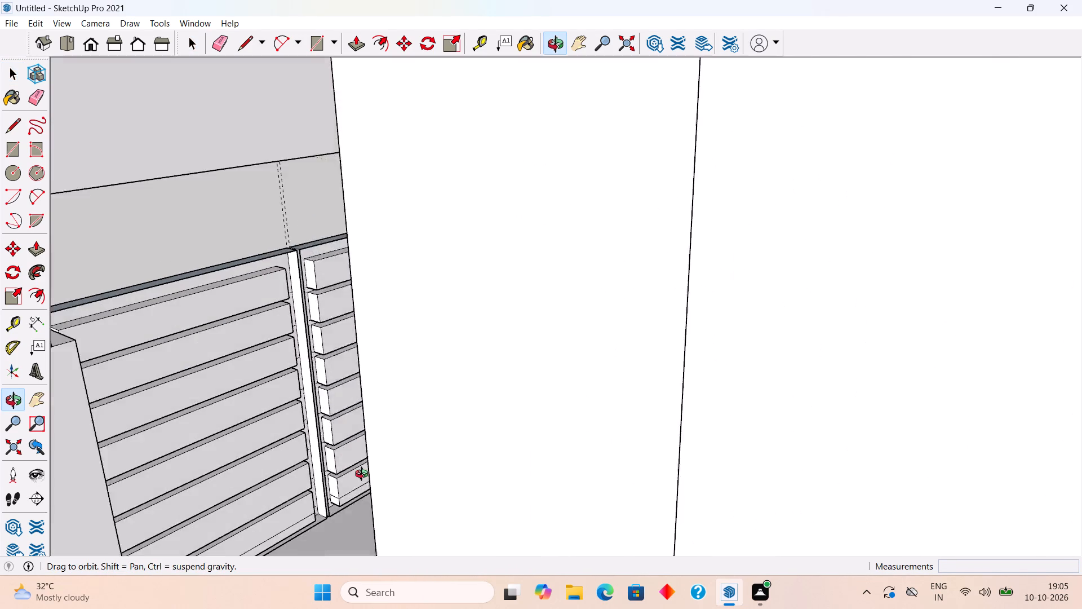
middle_drag(364, 475, 831, 456)
scroll(839, 464, down, 4)
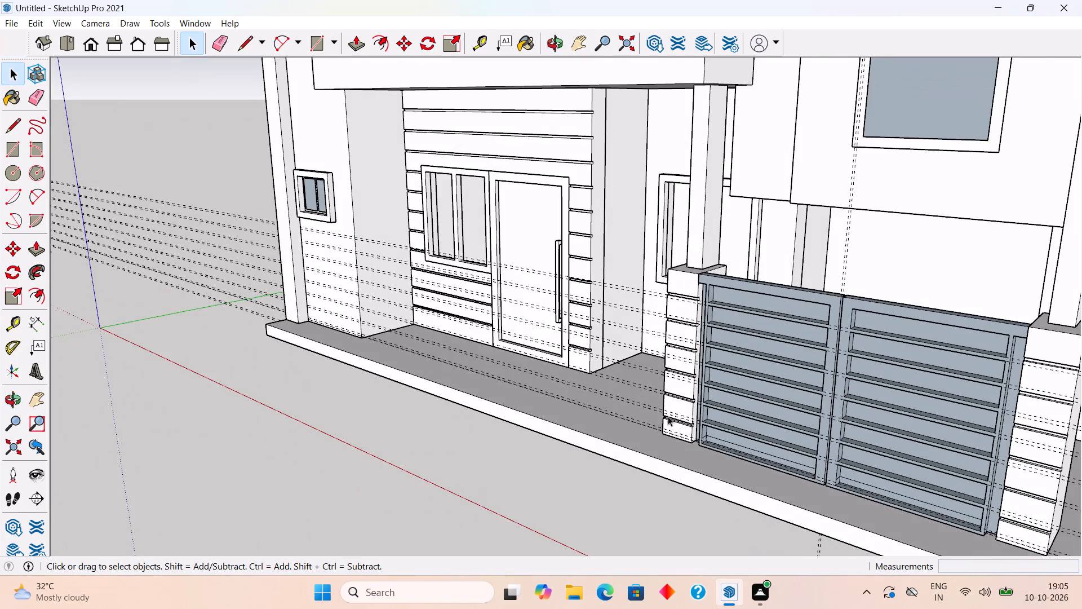
middle_drag(660, 420, 833, 430)
scroll(834, 429, up, 2)
scroll(821, 354, up, 7)
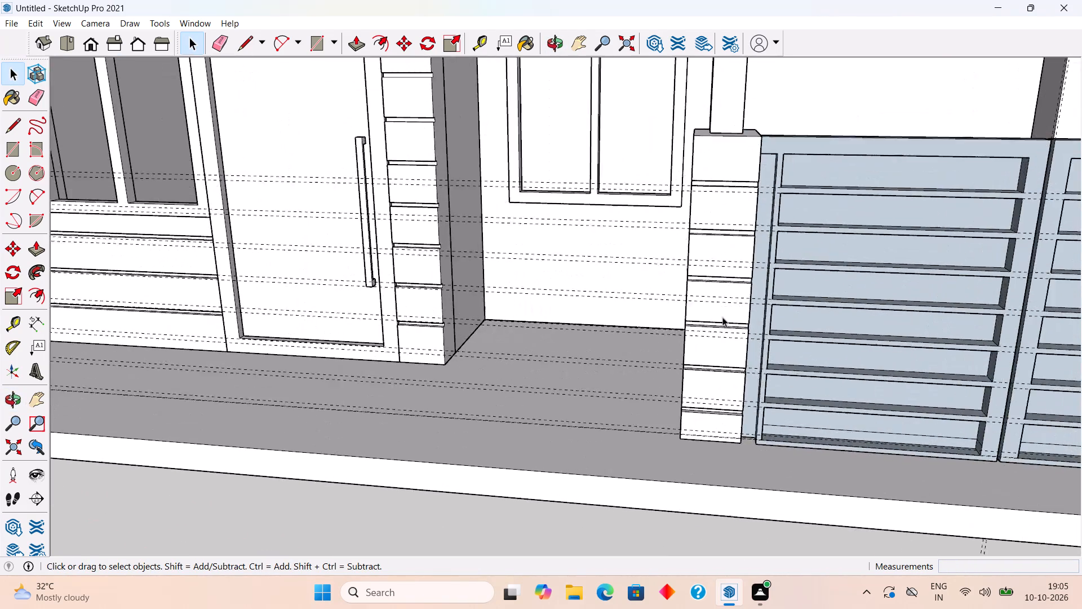
scroll(722, 317, up, 3)
scroll(821, 280, up, 7)
click(791, 298)
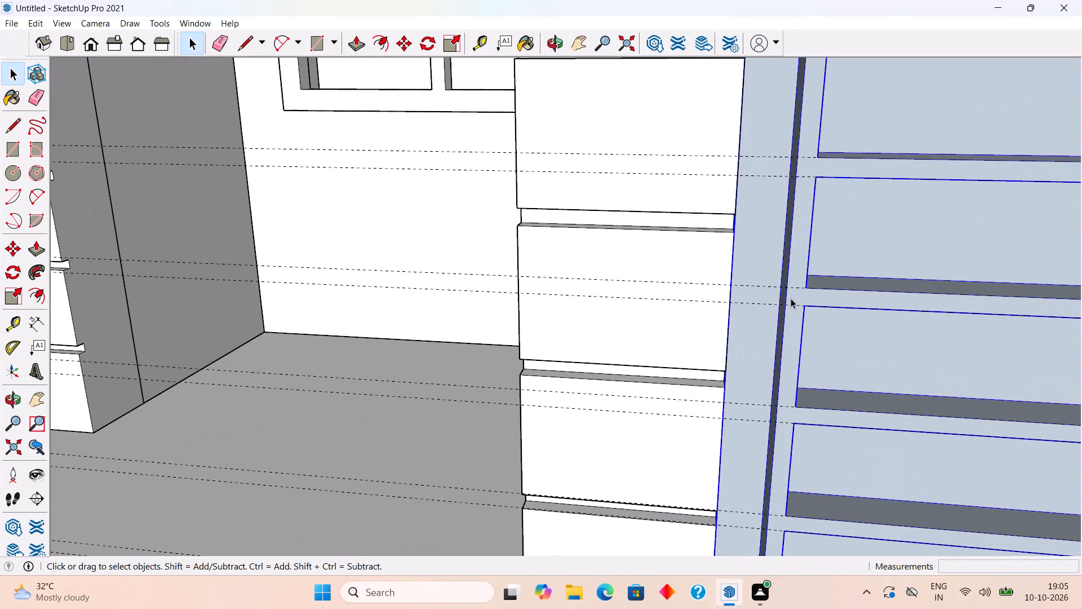
middle_drag(806, 303, 562, 298)
scroll(562, 298, down, 3)
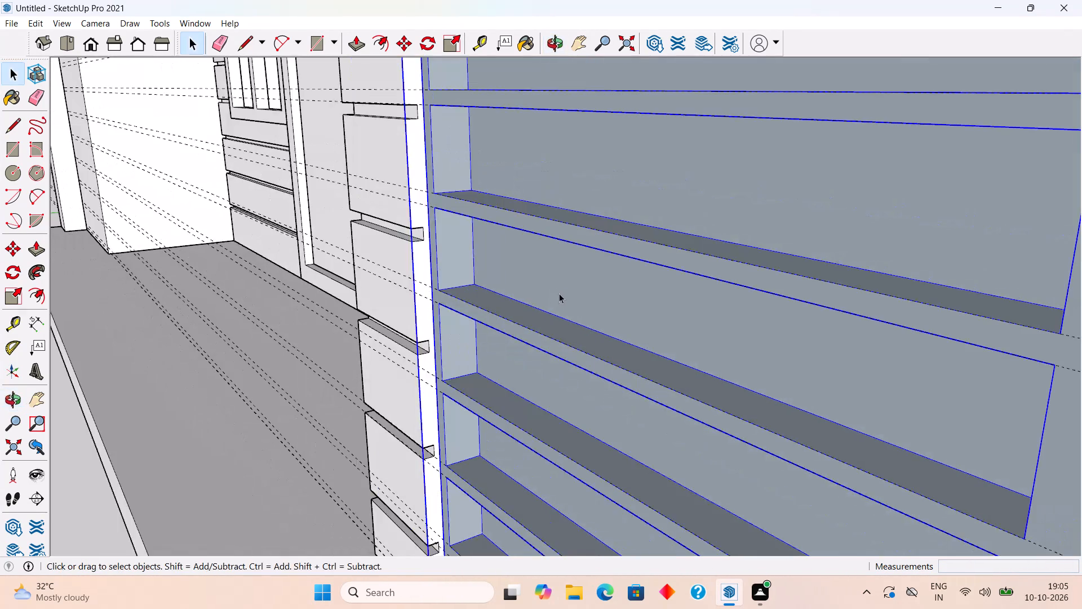
scroll(559, 293, down, 17)
middle_drag(571, 458, 750, 378)
scroll(750, 378, down, 4)
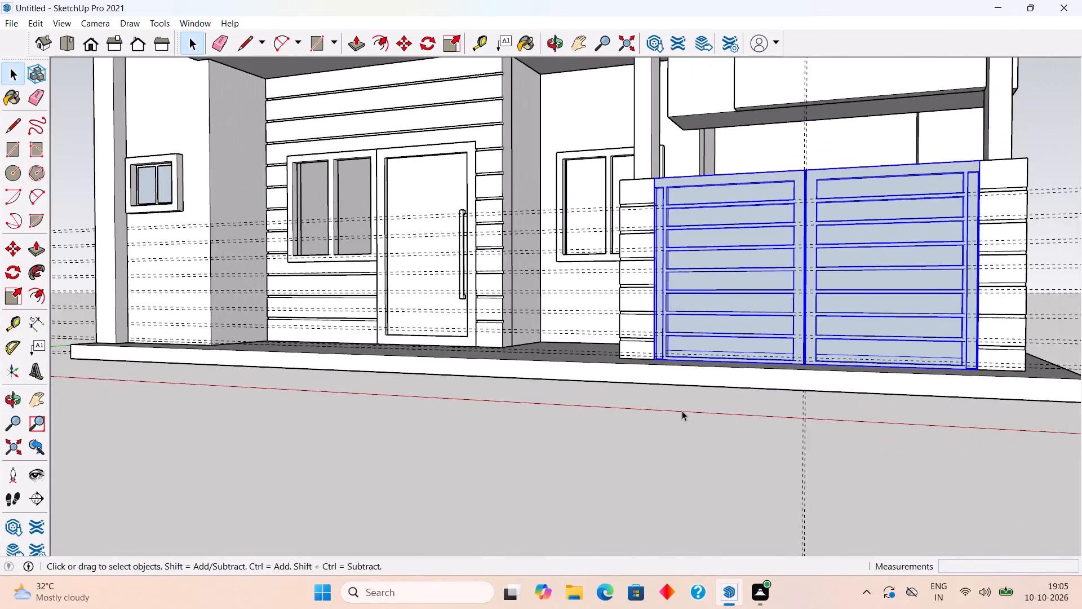
scroll(671, 421, down, 1)
middle_drag(669, 423, 723, 478)
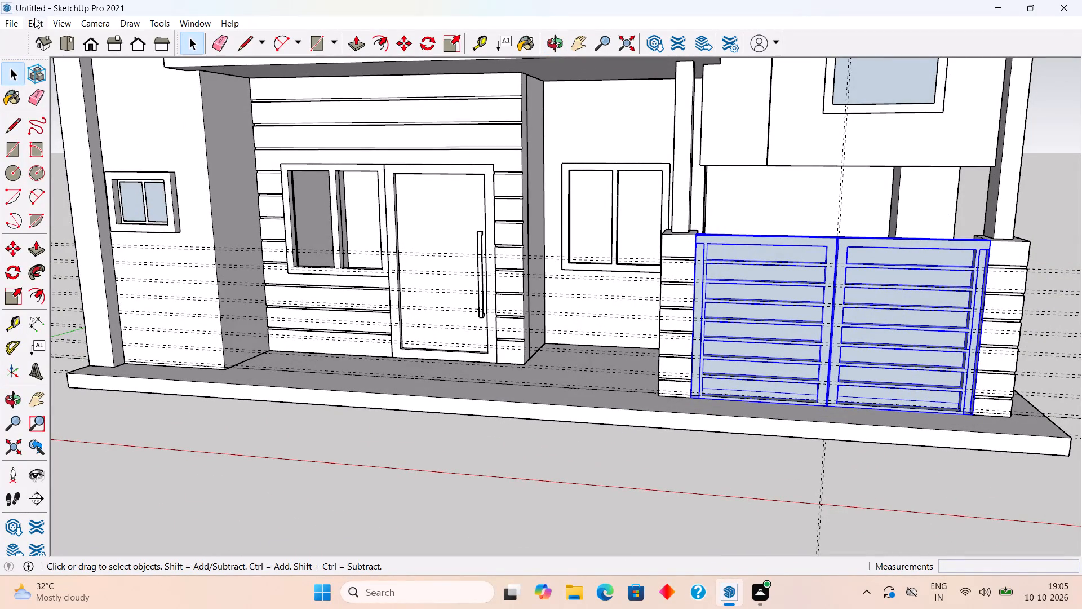
Delete all the construction guides from the model and clear the selection.
click(34, 21)
click(104, 146)
scroll(144, 202, down, 4)
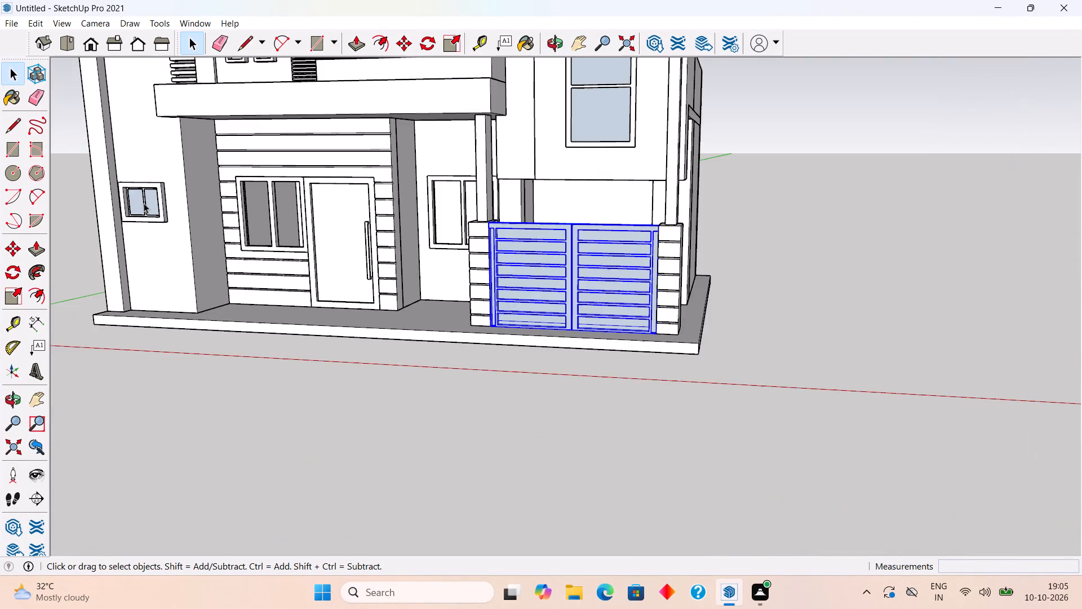
scroll(144, 203, down, 5)
click(484, 435)
Open the gate group and paint the frame-and-strips front faces of both leaves with Color M00.
scroll(391, 334, up, 2)
middle_drag(402, 297, 538, 279)
scroll(526, 149, up, 8)
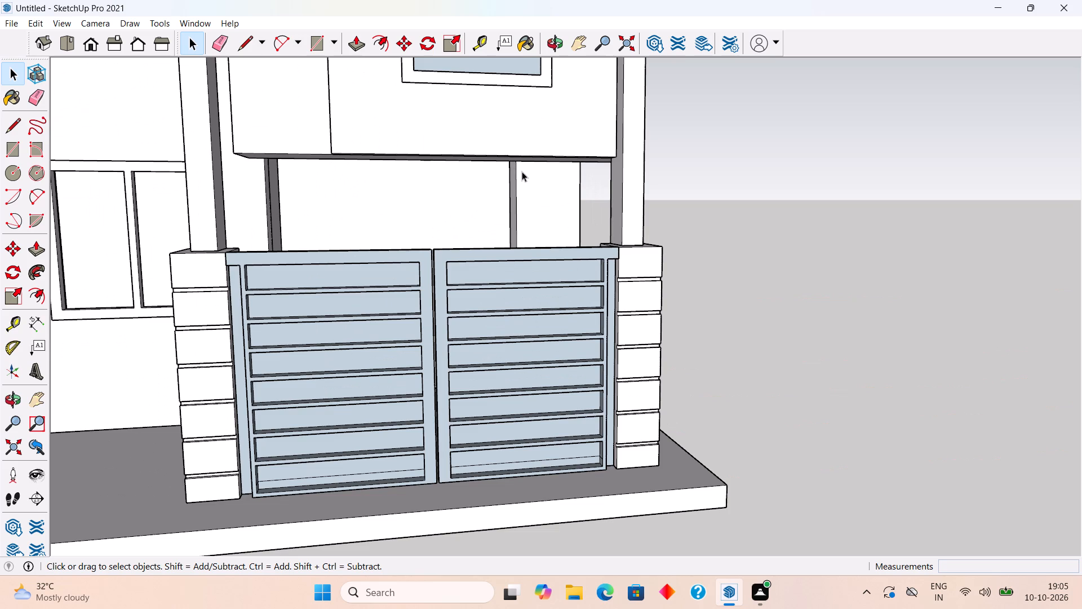
key(b)
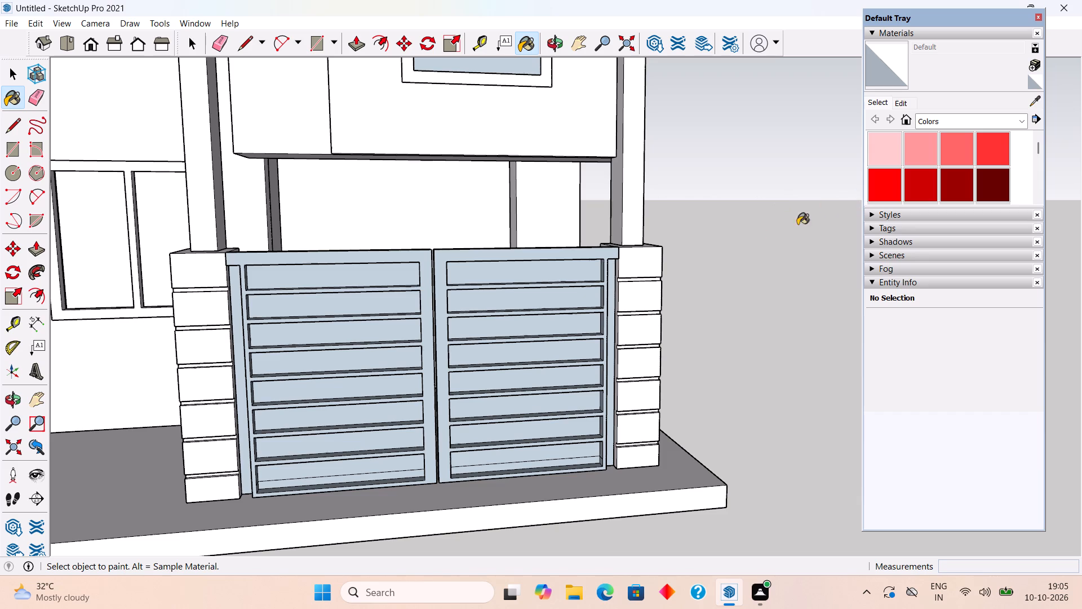
click(428, 280)
scroll(428, 280, up, 5)
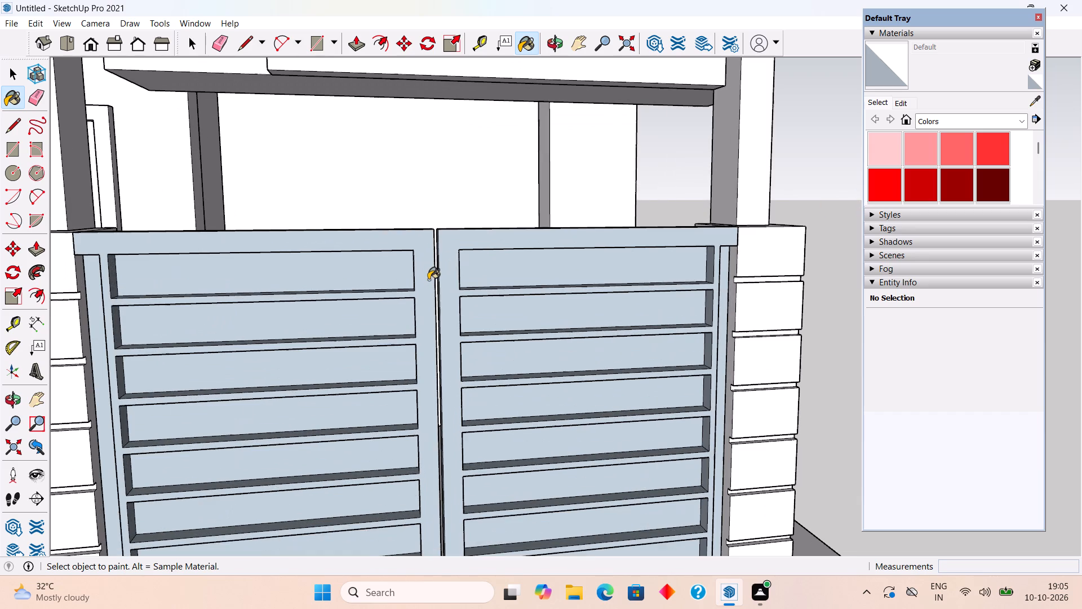
click(428, 280)
key(space)
triple_click(428, 280)
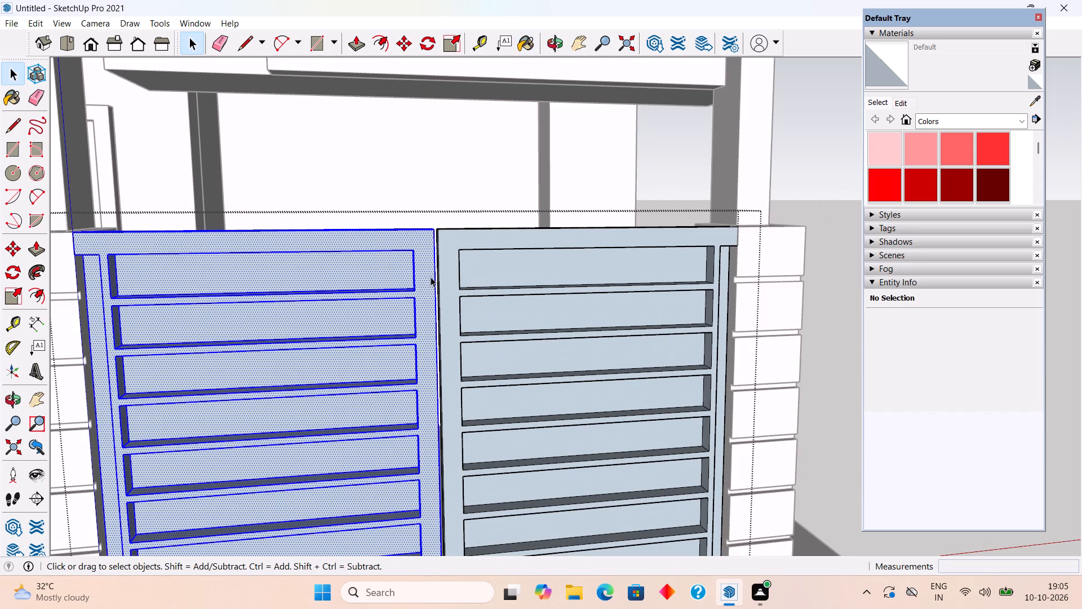
click(431, 277)
scroll(445, 267, down, 4)
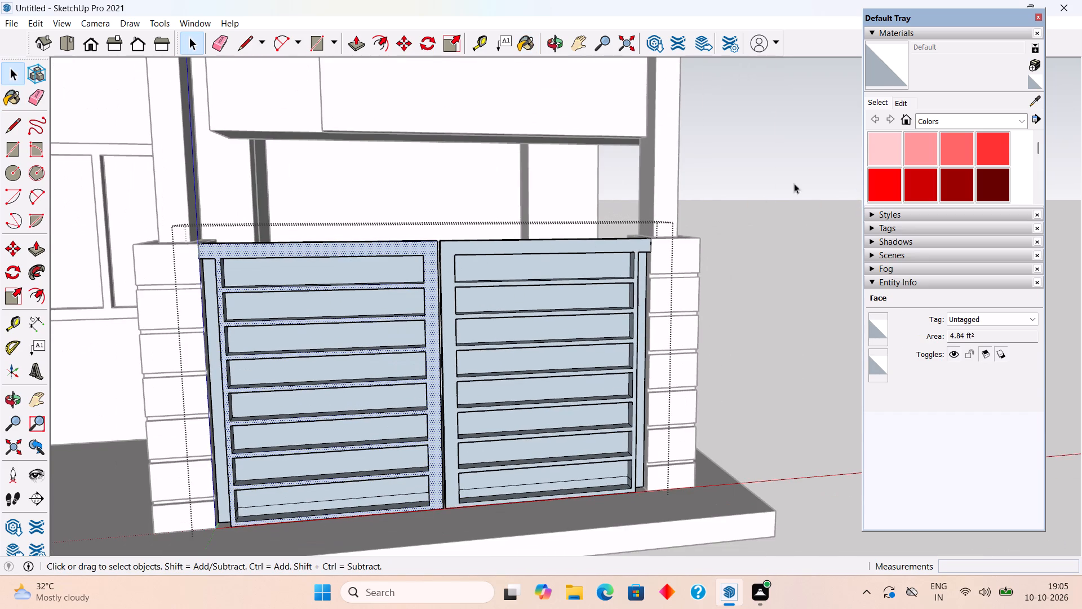
scroll(912, 156, down, 16)
scroll(902, 163, up, 2)
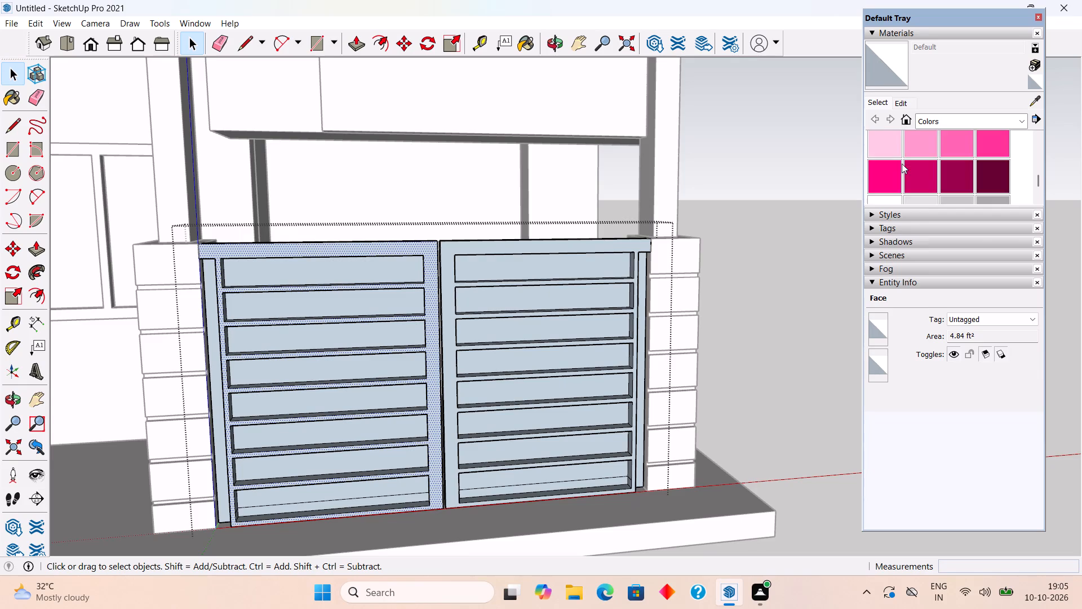
scroll(898, 165, down, 2)
scroll(888, 158, up, 1)
click(886, 157)
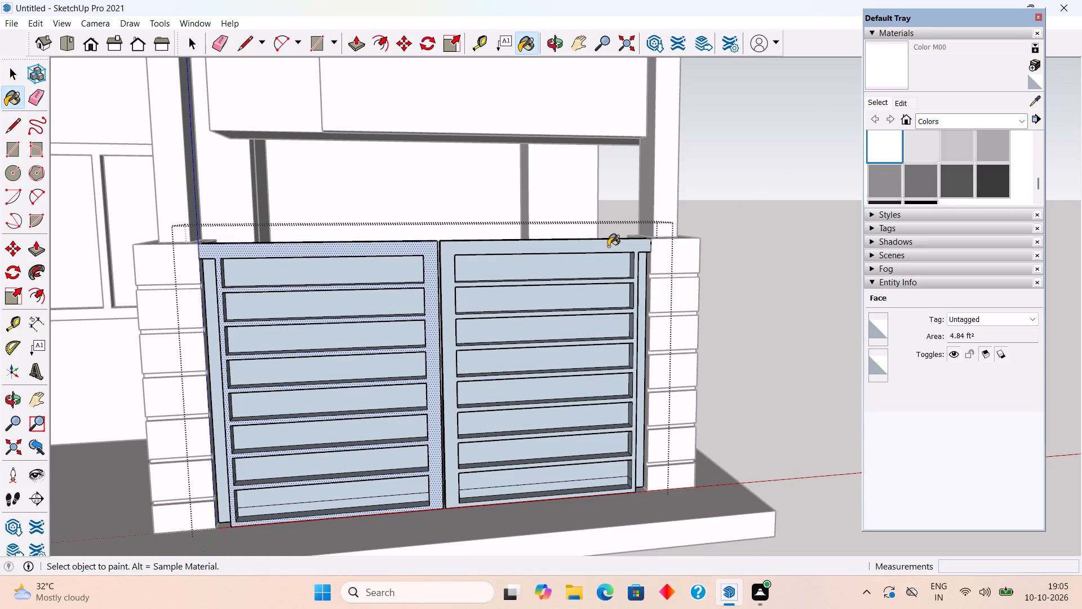
click(435, 301)
scroll(451, 289, up, 4)
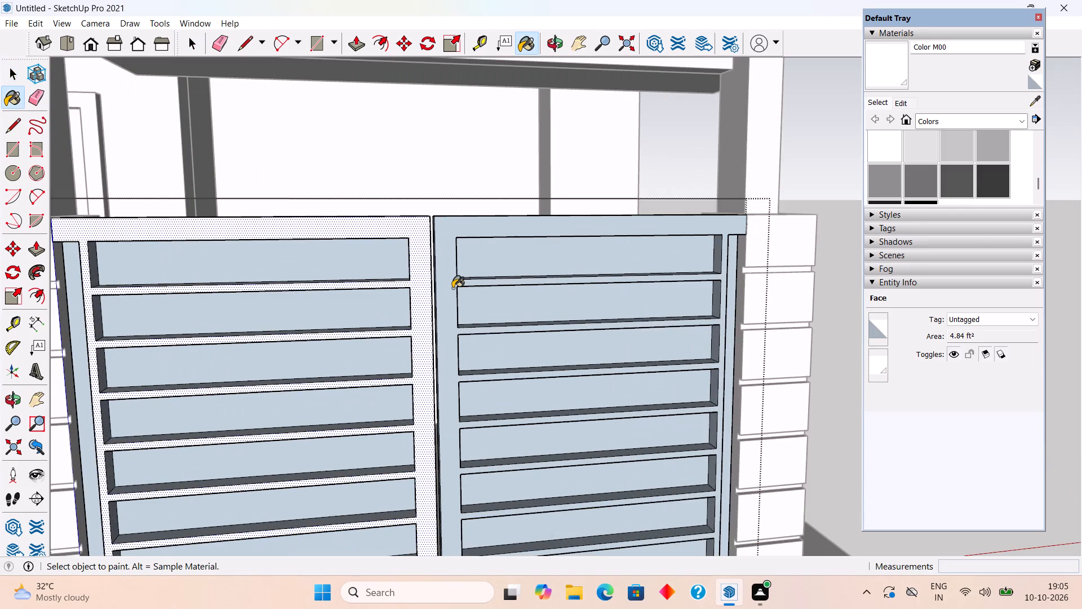
click(453, 288)
Paint the recessed vertical strip along the right leaf's outer edge with Color M07.
scroll(453, 288, down, 4)
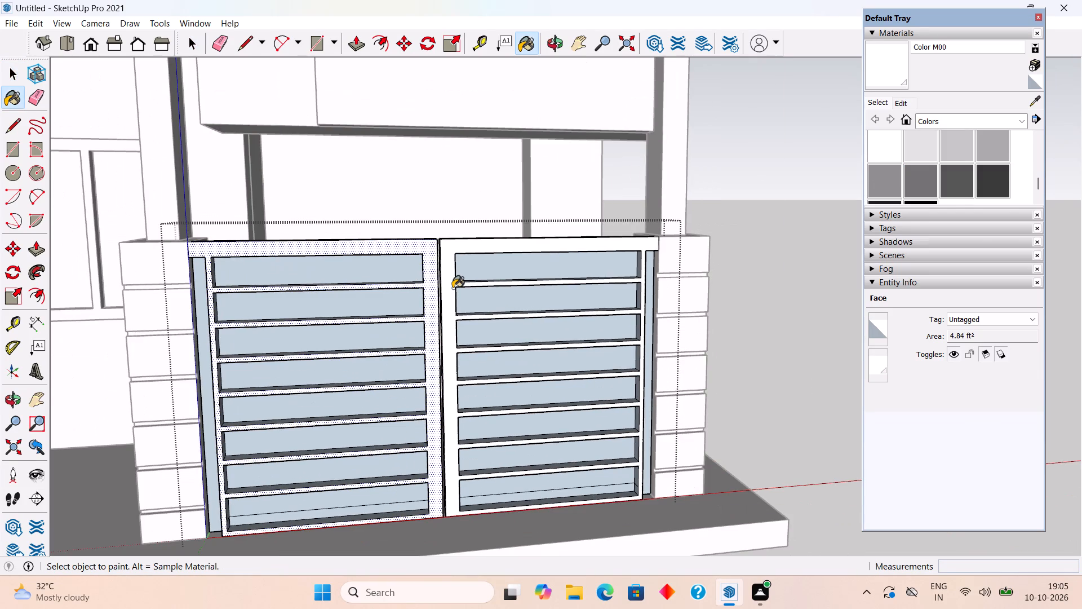
click(992, 186)
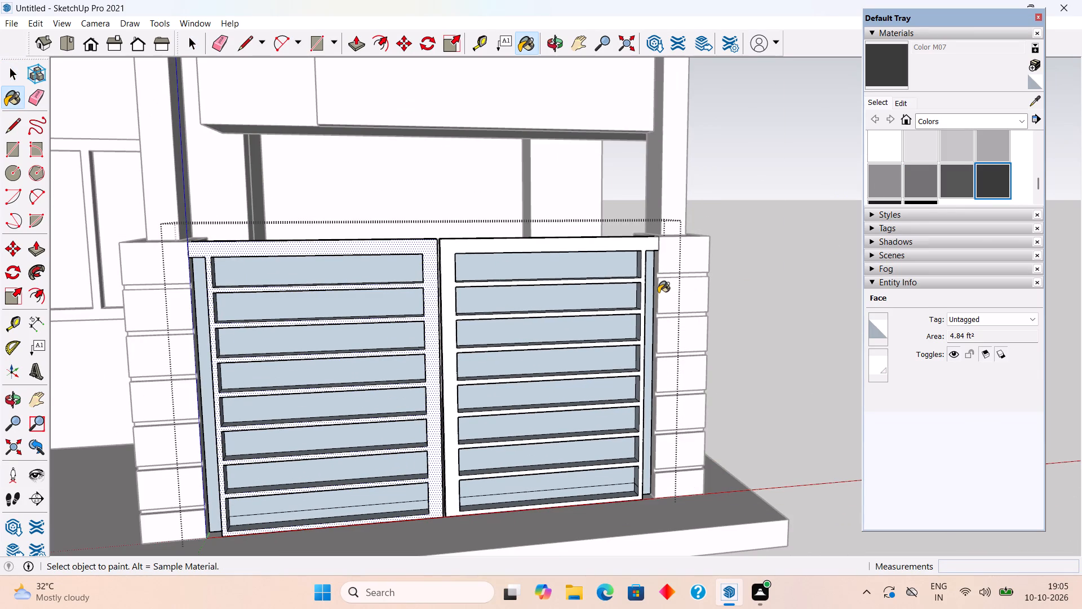
click(650, 298)
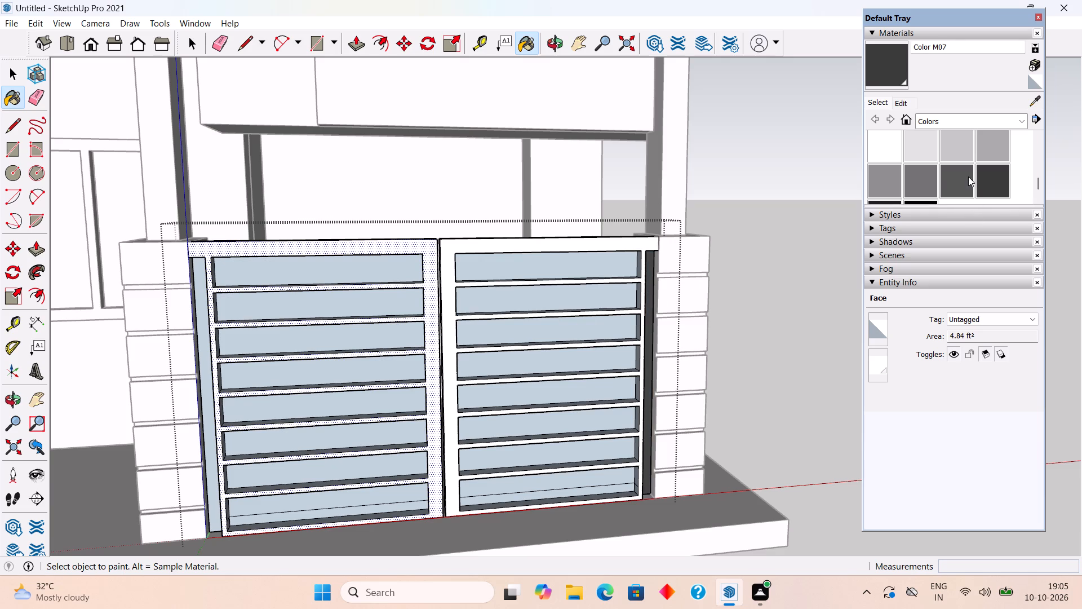
Paint the recessed vertical strips along the outer edges of both gate leaves with Color M09.
scroll(951, 161, down, 3)
click(919, 155)
scroll(752, 224, up, 5)
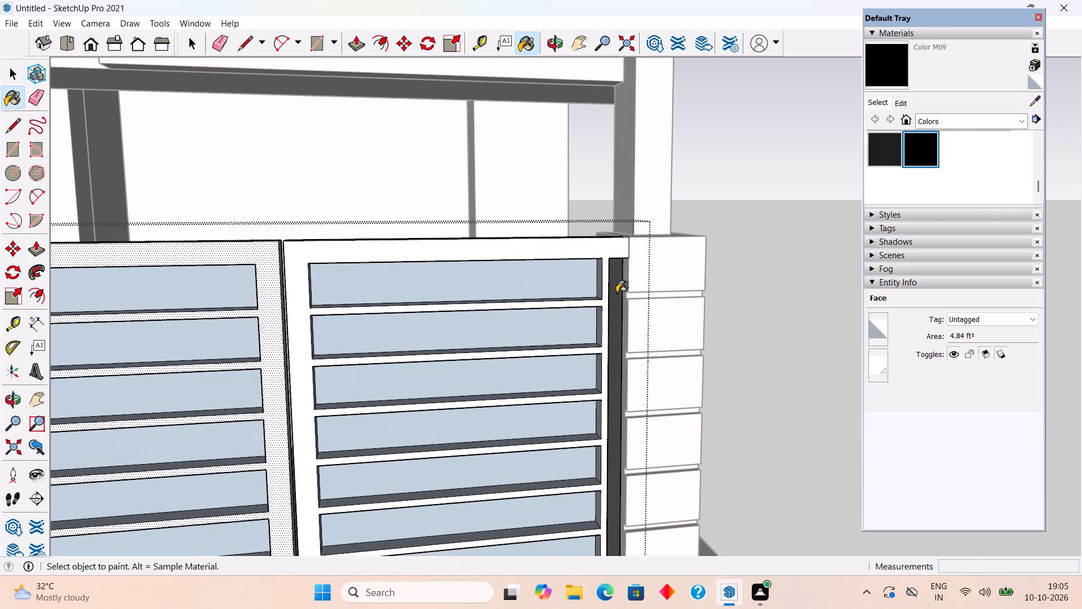
click(617, 293)
scroll(616, 290, down, 9)
scroll(361, 333, up, 4)
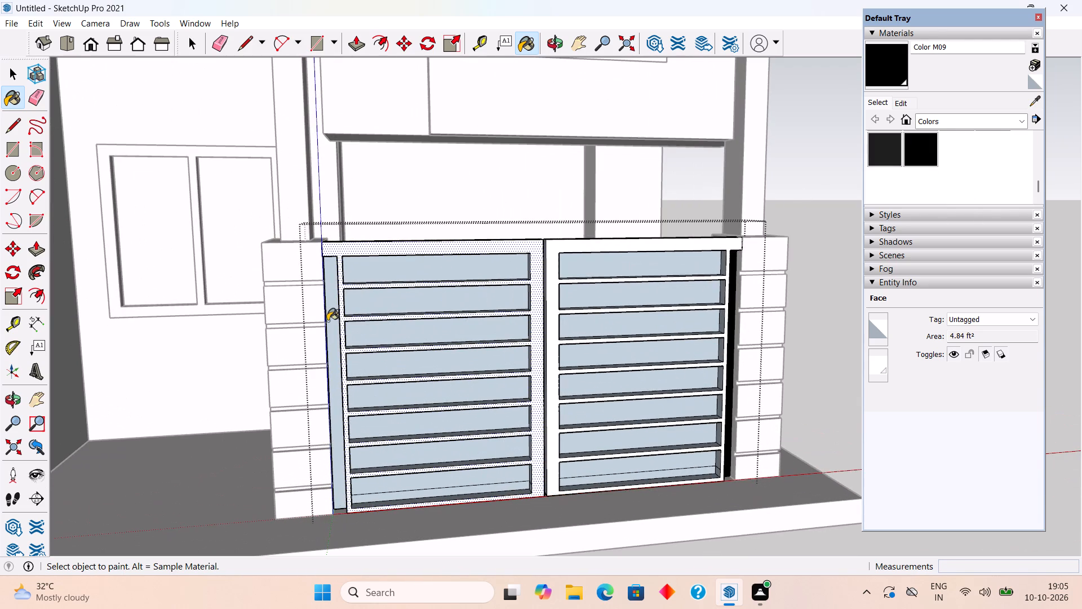
click(328, 321)
Paint both parts of the bottom recessed panel on each gate leaf with Color M09.
scroll(367, 330, up, 1)
scroll(367, 330, down, 1)
scroll(453, 515, up, 3)
click(456, 476)
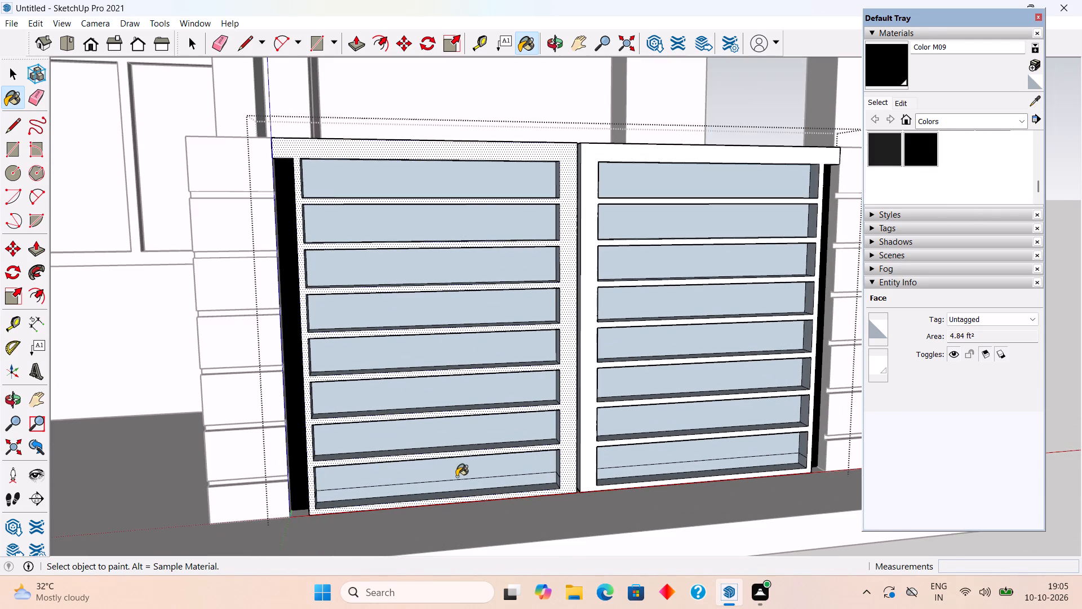
click(645, 458)
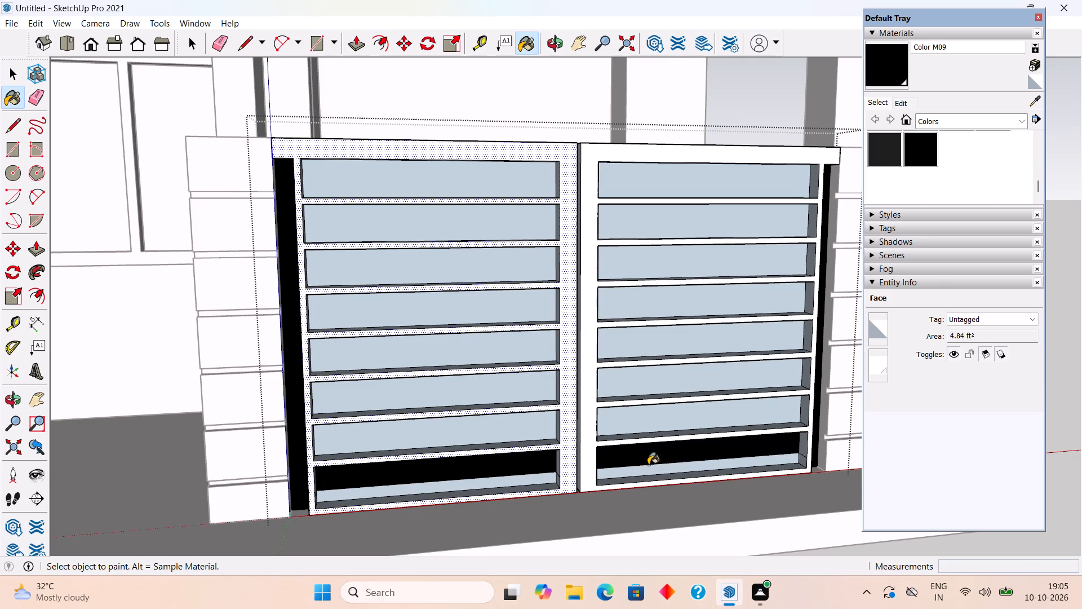
click(650, 472)
click(503, 480)
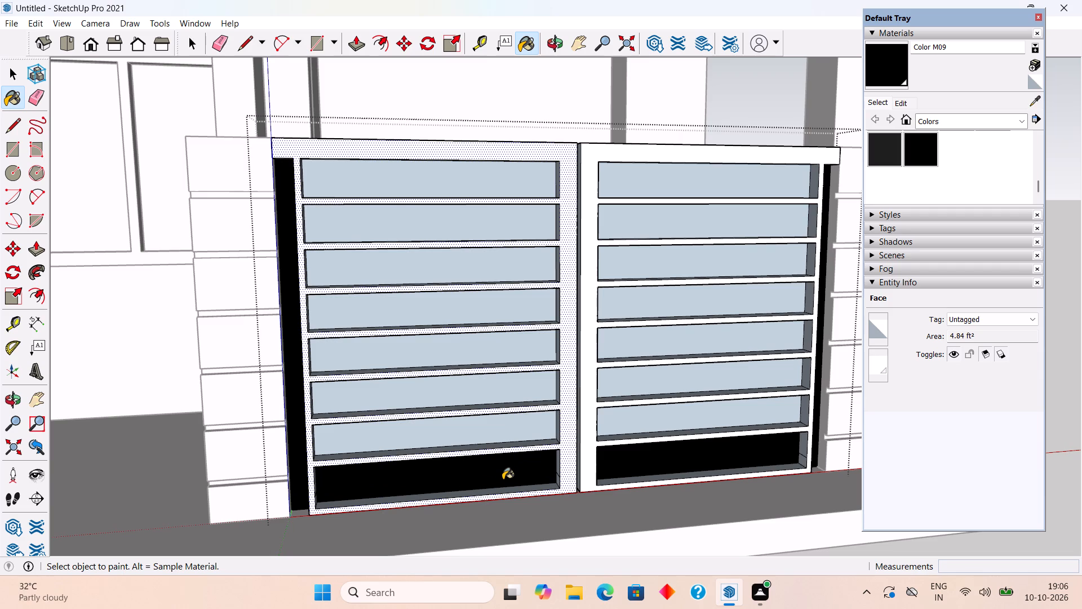
key(space)
Paint the seven recessed panels above the black one on the left leaf with Color D05.
scroll(962, 182, up, 4)
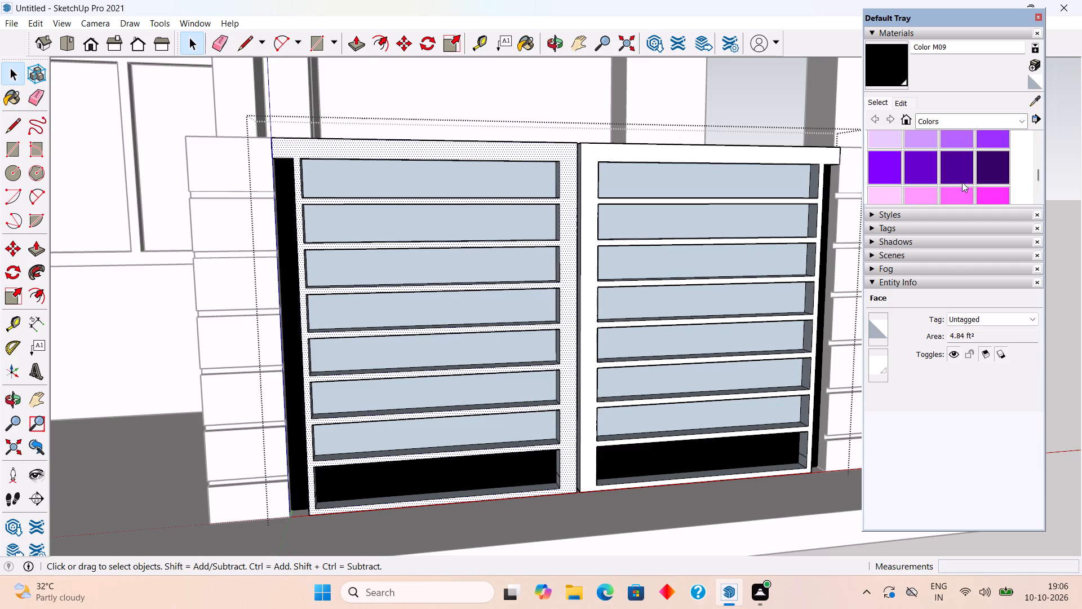
scroll(962, 182, up, 3)
scroll(962, 182, down, 8)
scroll(962, 182, up, 4)
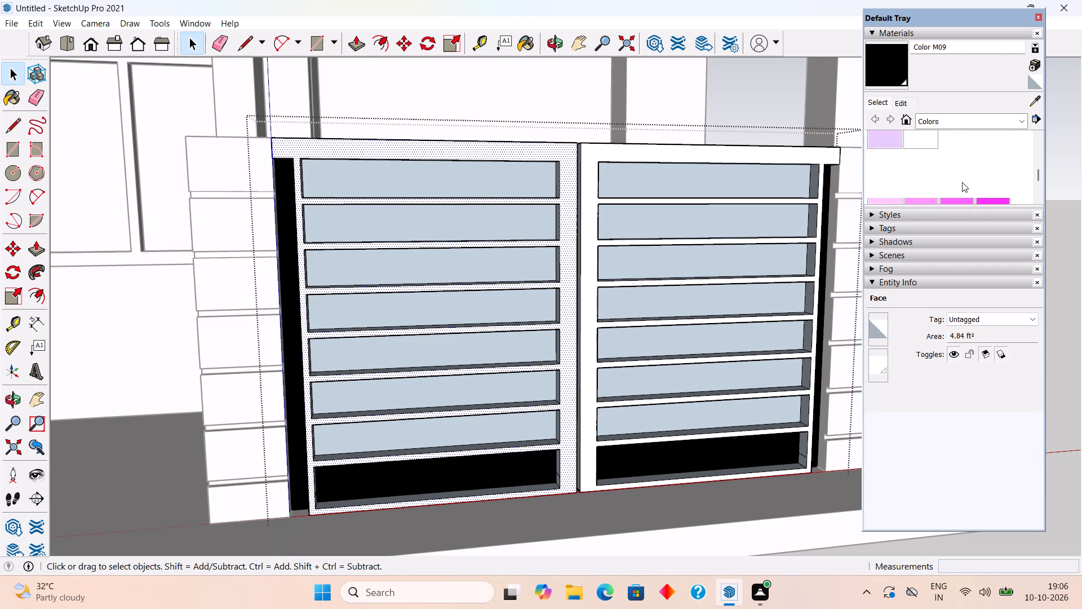
scroll(962, 182, up, 5)
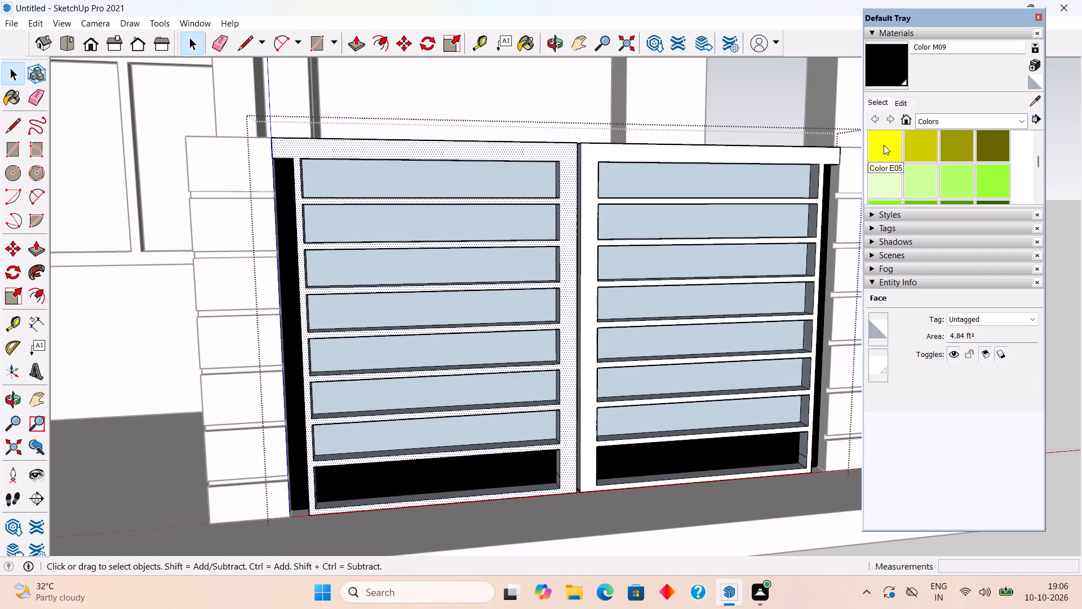
scroll(884, 145, up, 1)
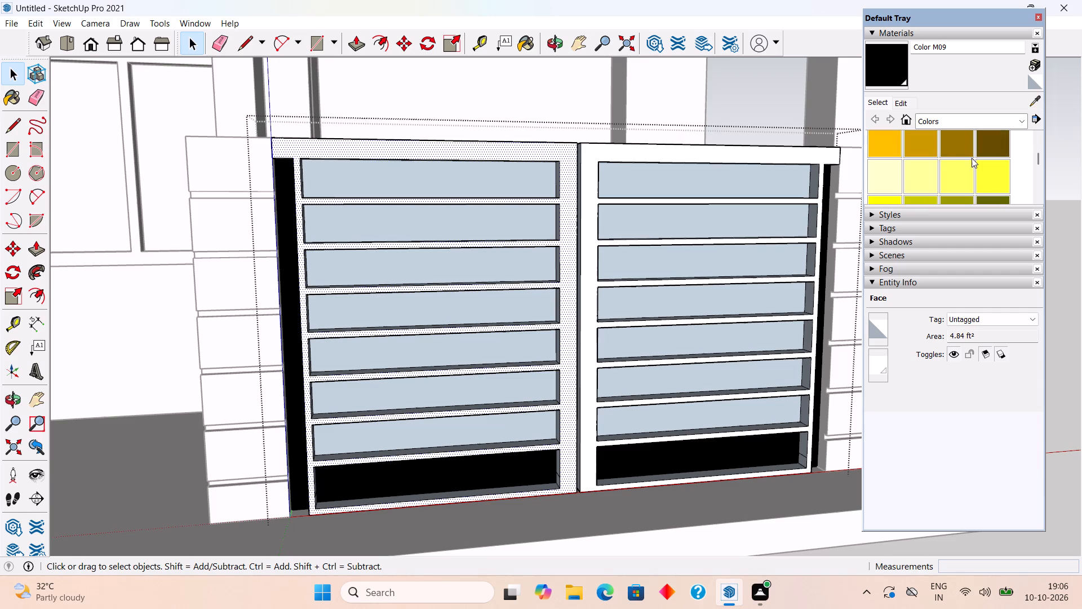
click(884, 138)
scroll(585, 373, up, 3)
click(471, 452)
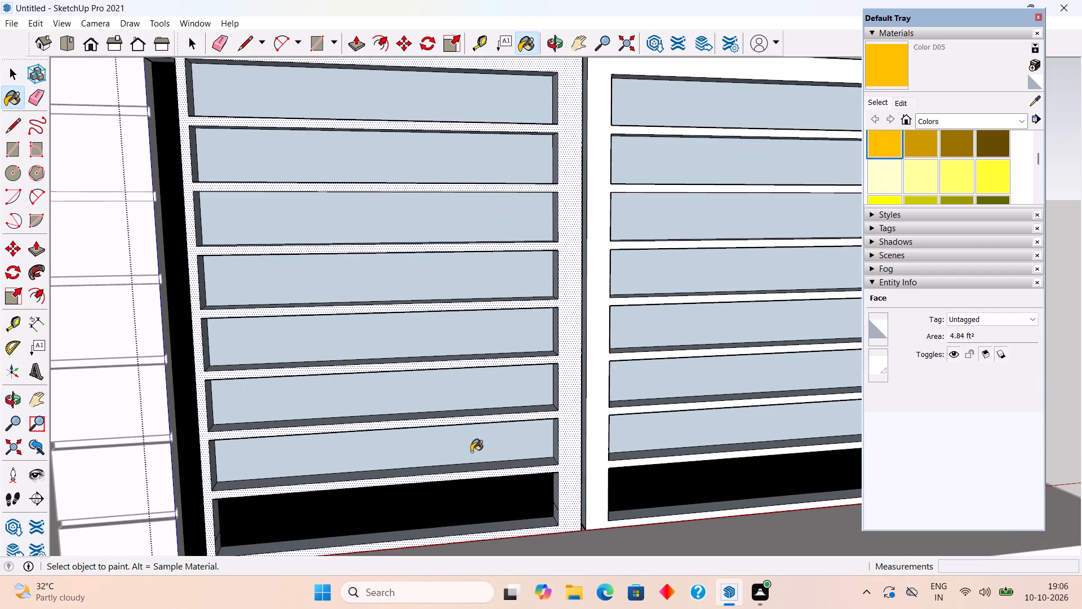
click(471, 404)
click(472, 337)
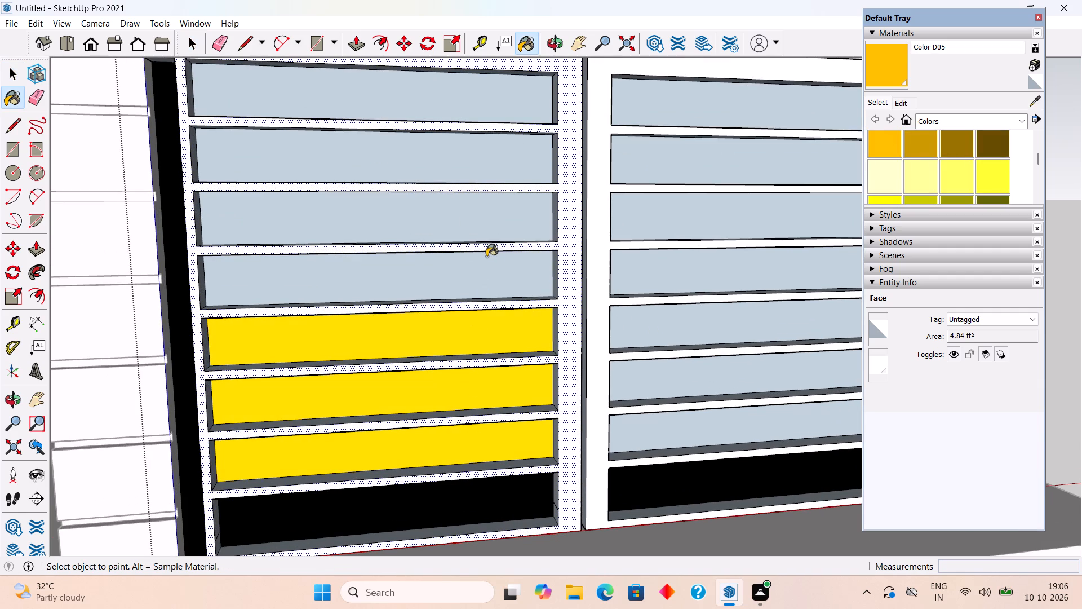
click(486, 257)
click(486, 231)
click(469, 154)
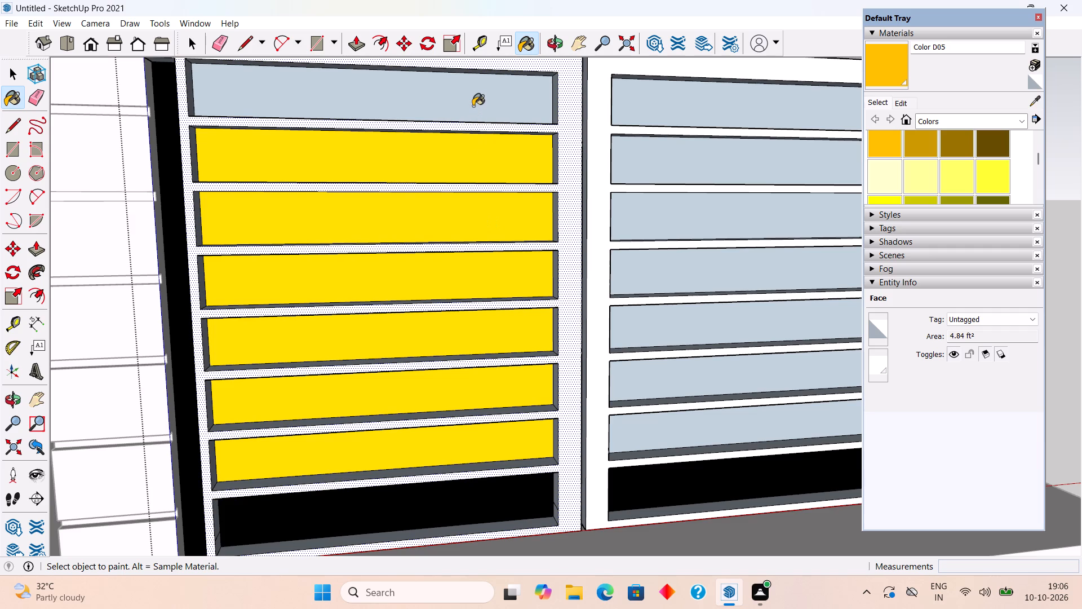
click(473, 106)
Paint the seven matching upper recessed panels on the right leaf with Color D05.
click(689, 117)
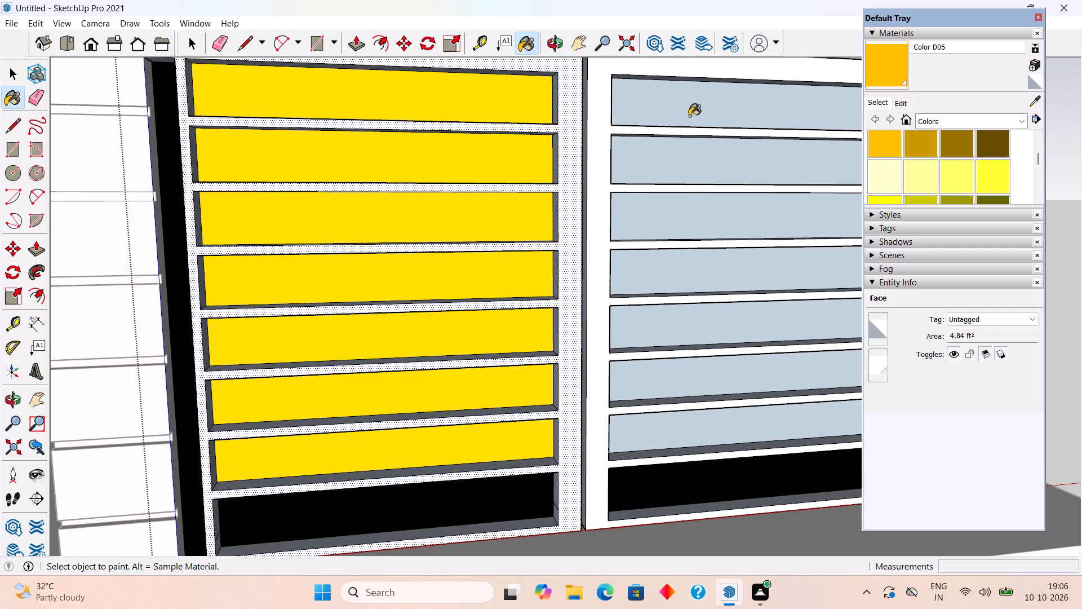
click(698, 169)
click(701, 213)
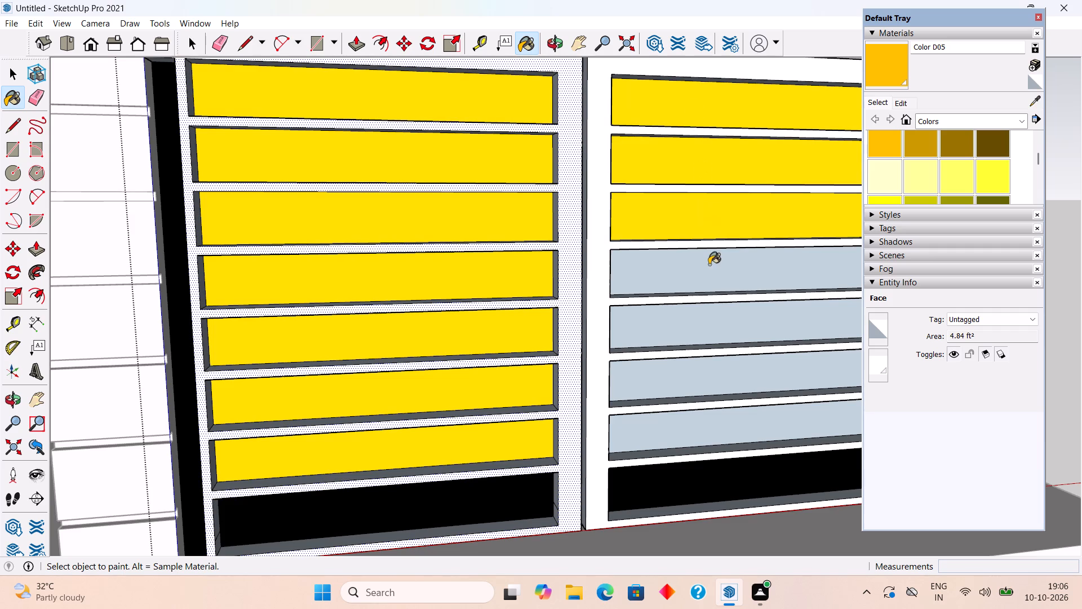
click(709, 279)
click(711, 325)
click(714, 377)
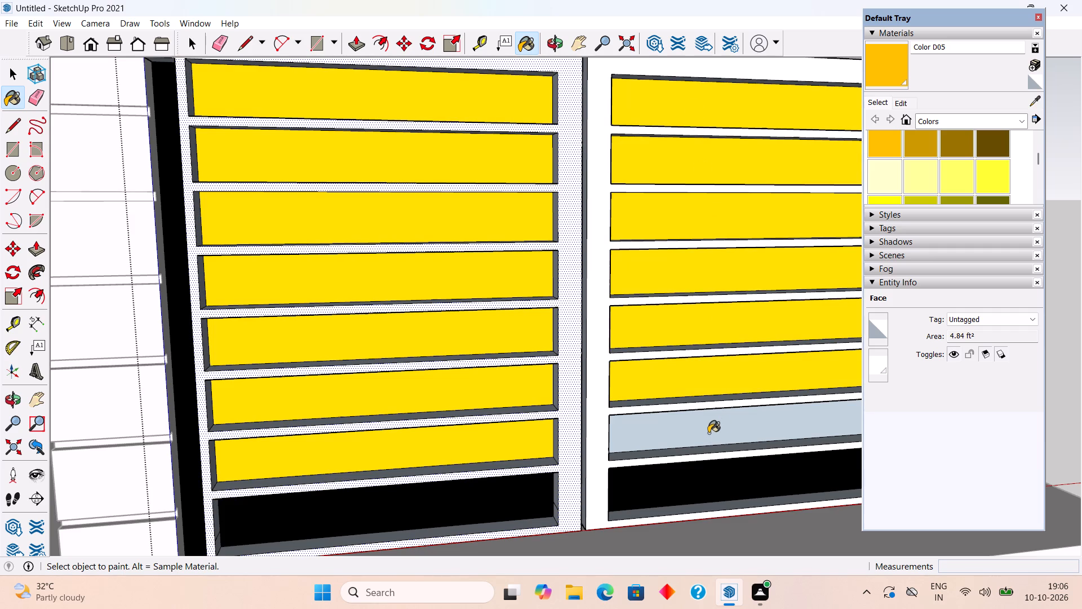
click(708, 433)
key(space)
Close the gate group and examine the depth of the painted leaves from the front and at an angle.
scroll(707, 421, down, 14)
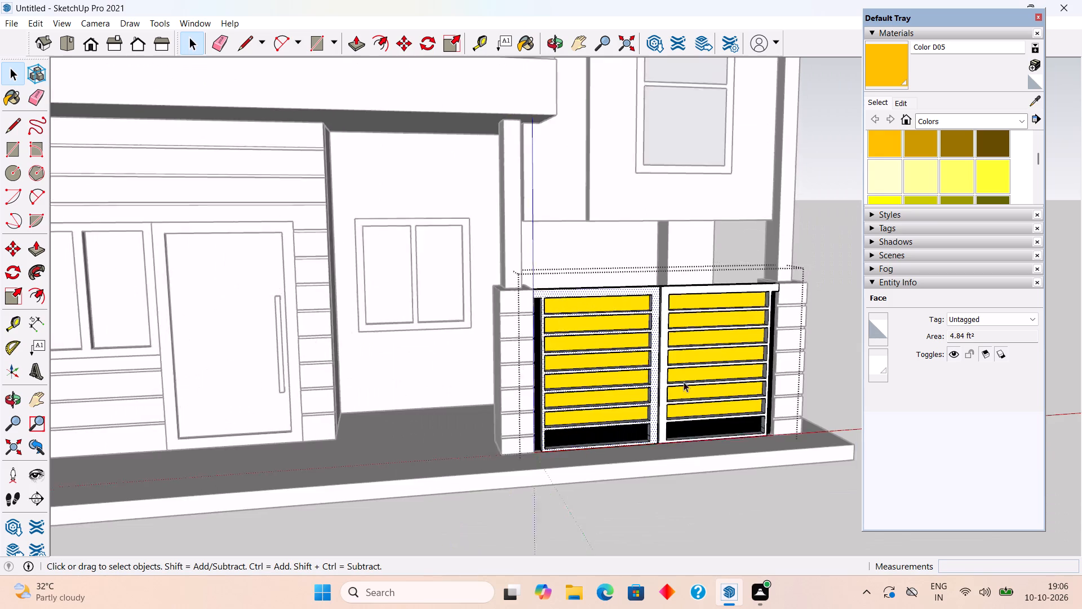
scroll(684, 382, down, 3)
click(799, 293)
middle_drag(727, 351, 604, 304)
scroll(604, 304, up, 1)
scroll(676, 412, up, 5)
middle_drag(742, 441, 809, 471)
scroll(809, 471, up, 1)
scroll(735, 442, up, 4)
middle_drag(733, 444, 611, 489)
scroll(713, 510, up, 1)
scroll(611, 489, up, 1)
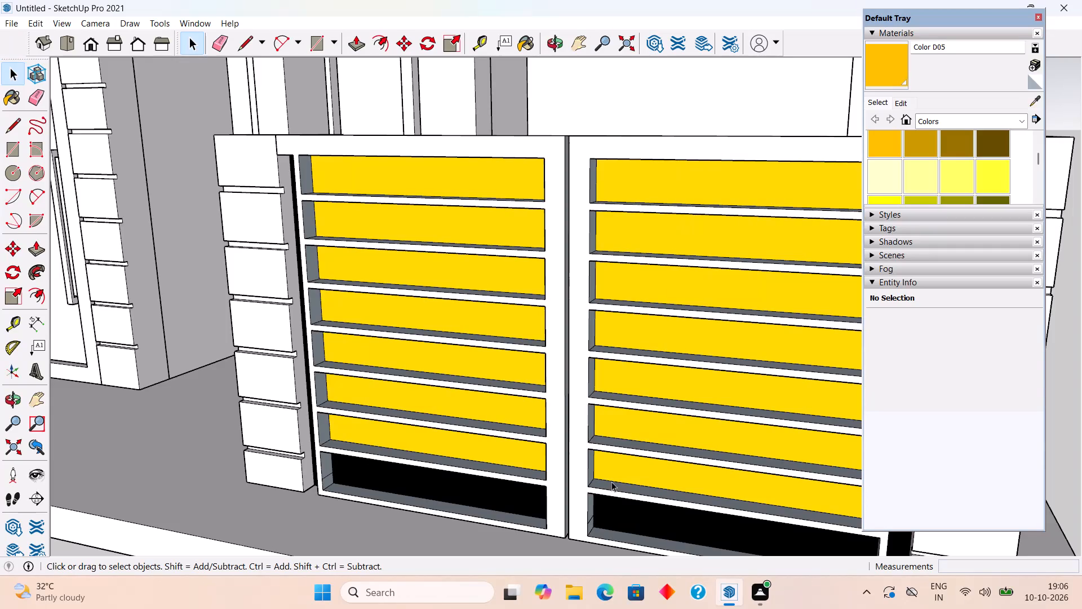
middle_drag(575, 440, 403, 403)
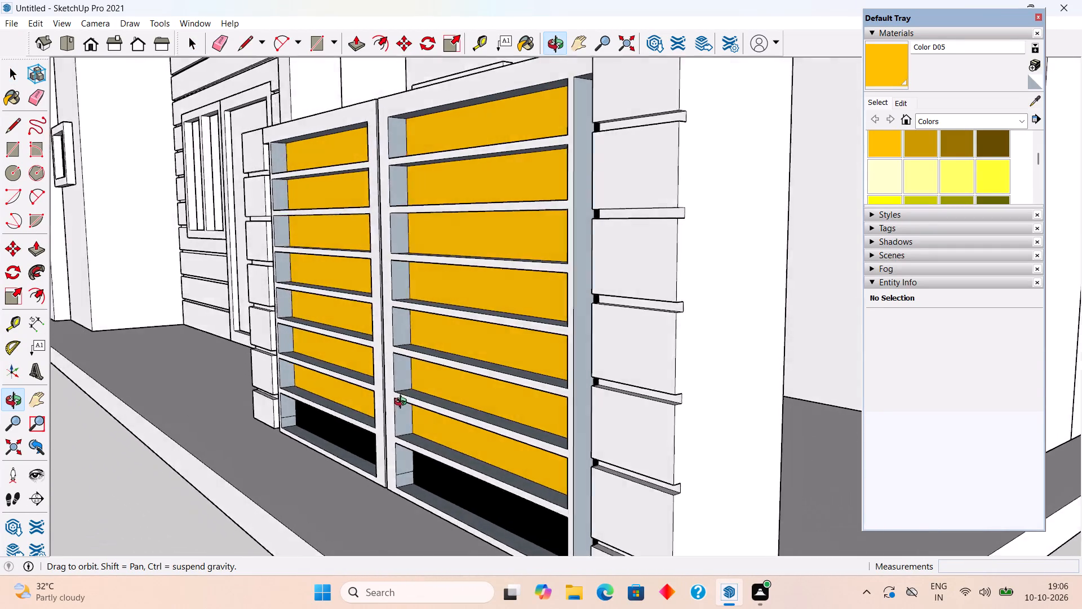
middle_drag(403, 403, 535, 419)
Open the gate group and push the front frame-and-strips faces of both leaves inward by 2".
scroll(535, 419, up, 1)
triple_click(526, 414)
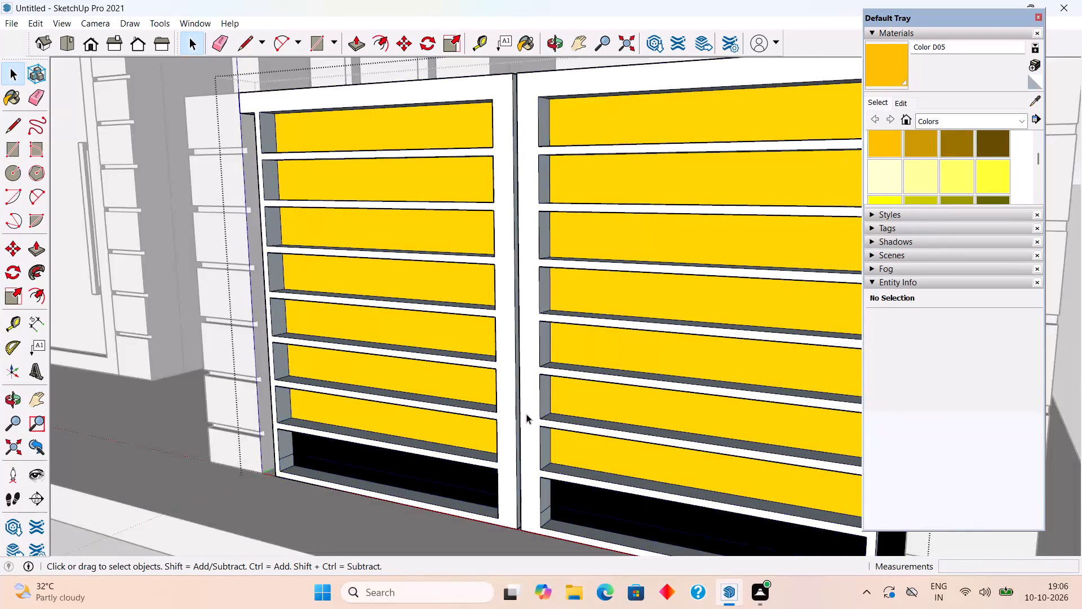
scroll(526, 414, up, 3)
key(p)
click(526, 414)
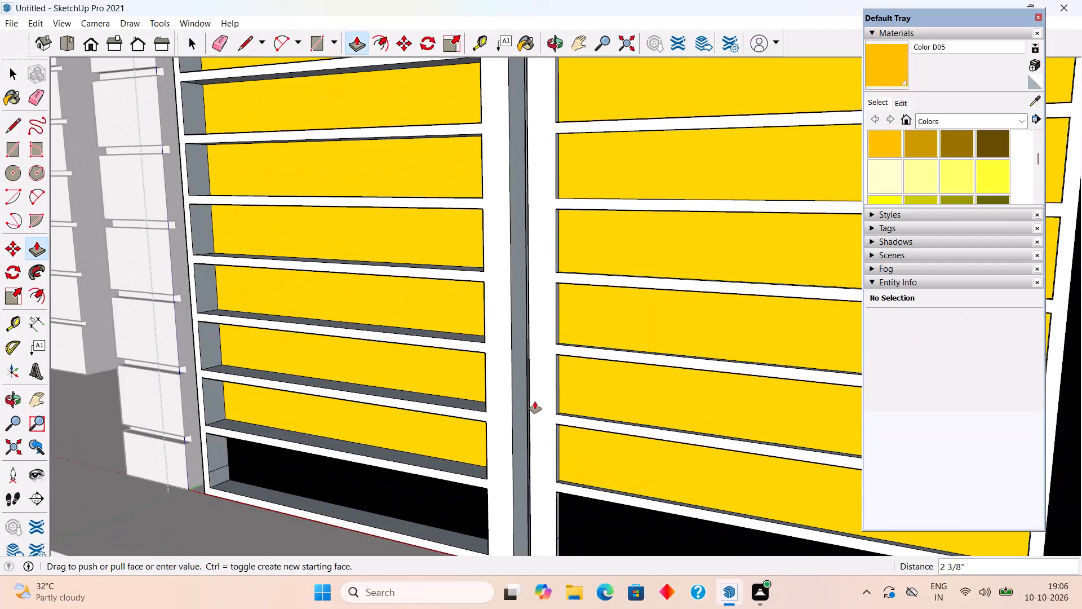
key(2)
key(shift+Return)
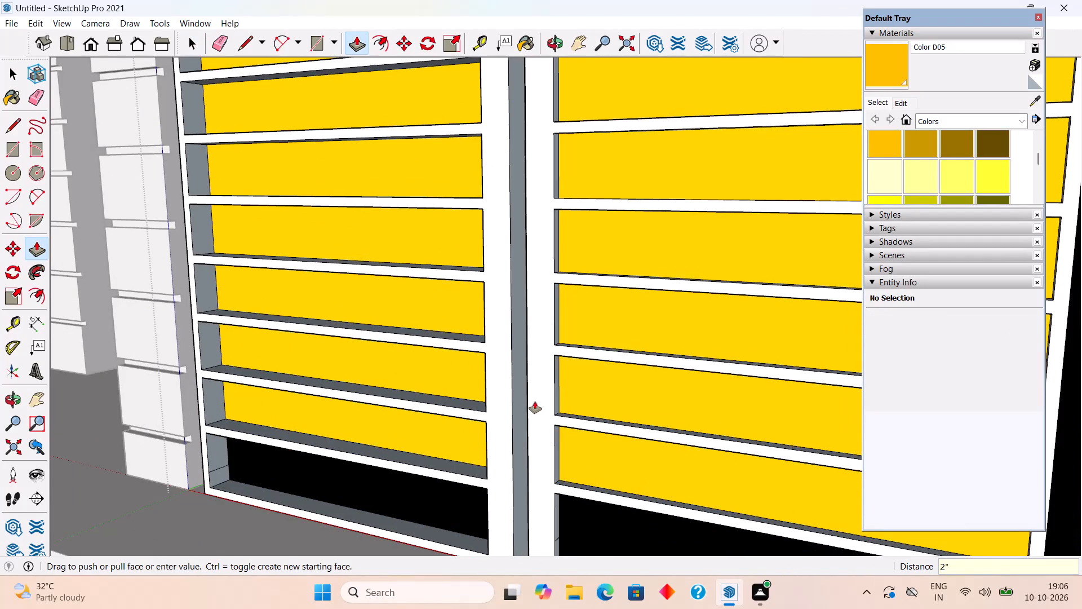
click(493, 414)
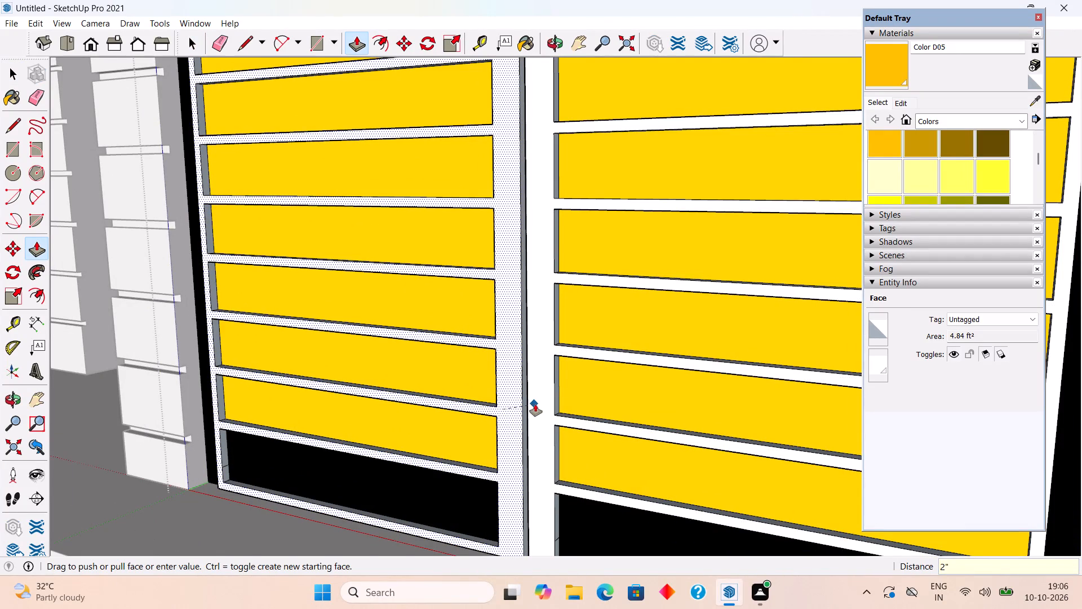
click(535, 404)
scroll(535, 404, down, 8)
key(space)
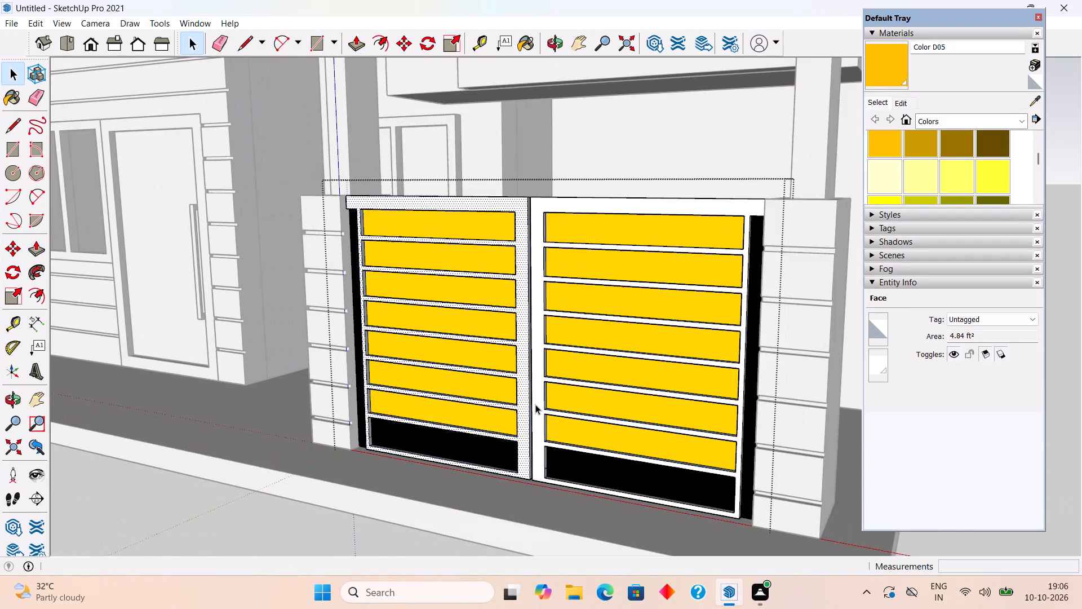
Close the gate group and examine the shallower frames and the joint between the leaves from several angles.
scroll(535, 404, down, 3)
middle_drag(577, 412, 688, 417)
scroll(688, 417, down, 3)
click(693, 524)
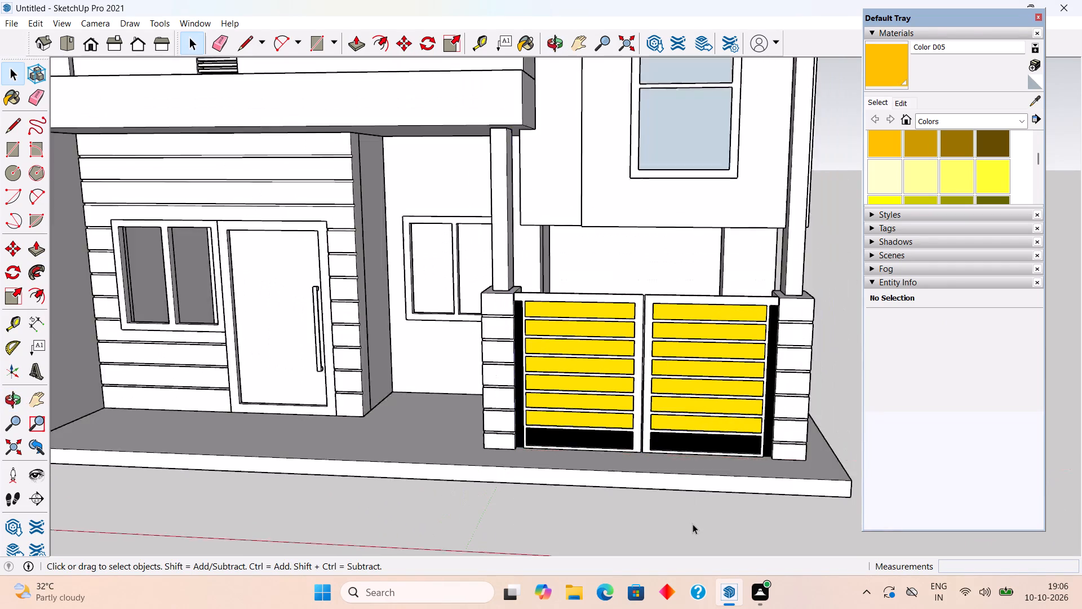
scroll(637, 418, up, 5)
middle_drag(646, 387, 685, 382)
scroll(685, 382, up, 7)
scroll(516, 354, up, 1)
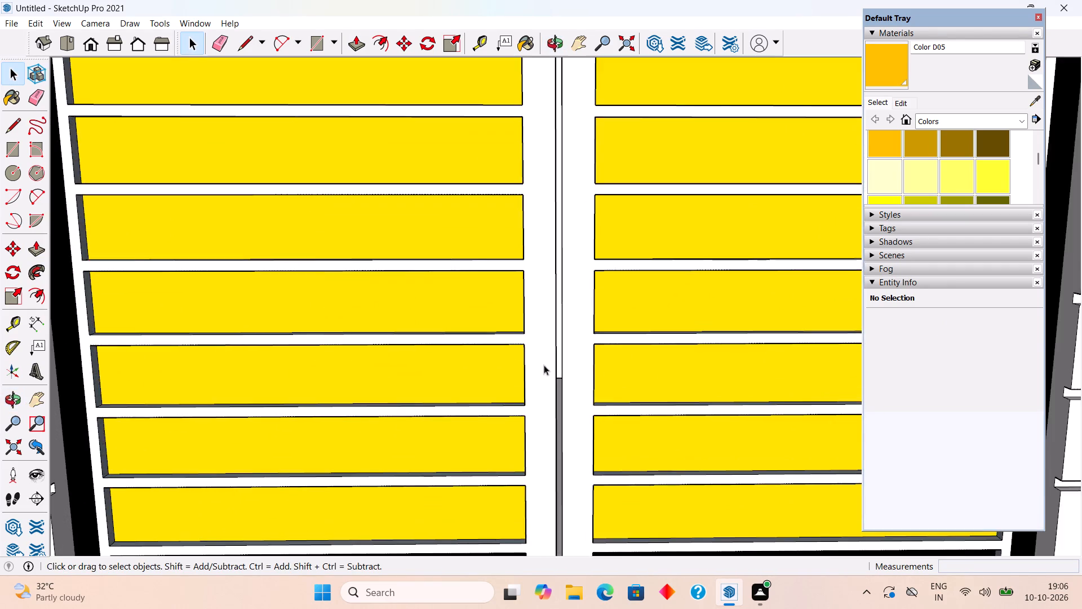
middle_drag(550, 363, 570, 345)
scroll(569, 348, down, 3)
middle_drag(609, 448, 647, 466)
scroll(647, 473, down, 3)
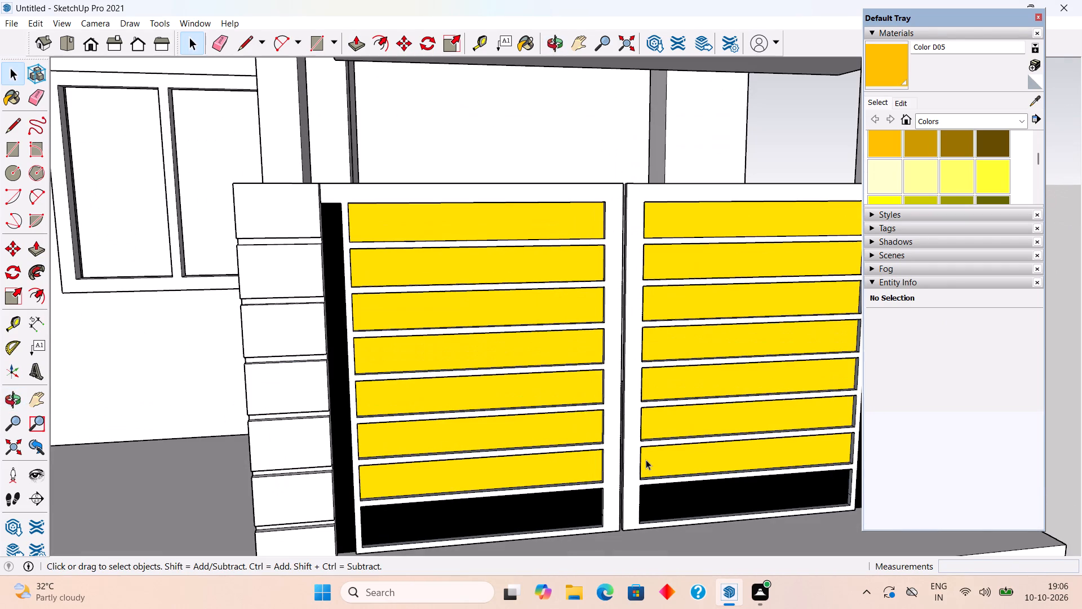
middle_drag(646, 425, 623, 324)
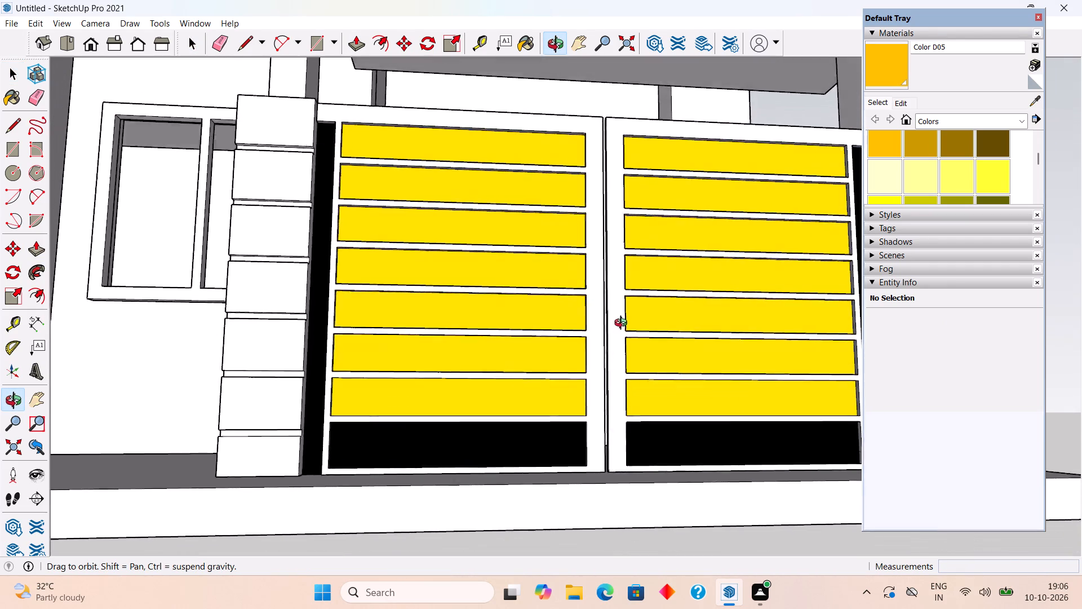
middle_drag(623, 324, 589, 406)
scroll(589, 406, up, 2)
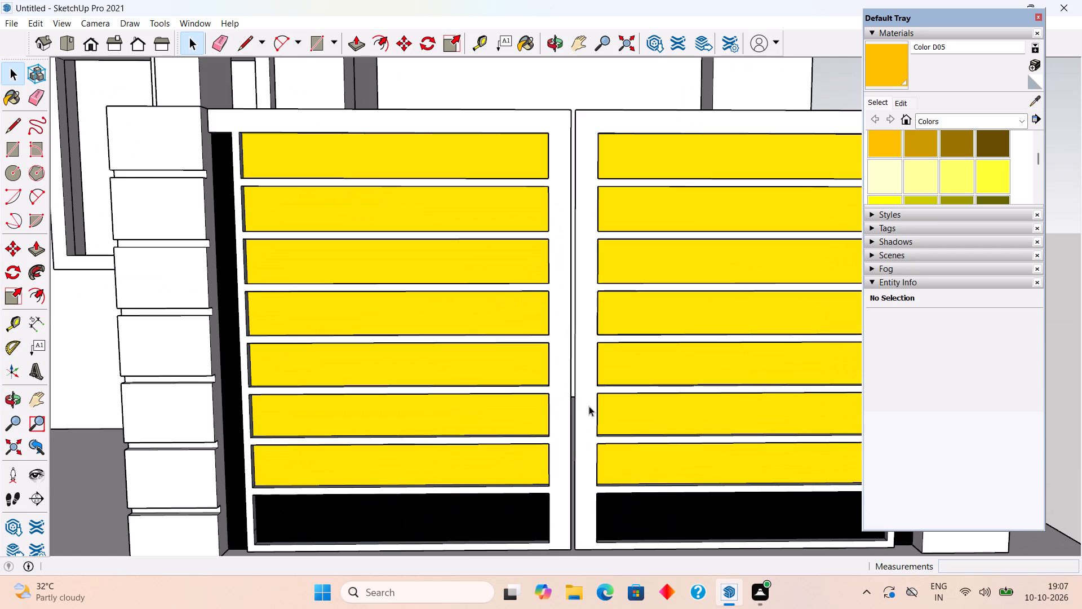
Draw a narrow vertical handle rectangle about 1 5/16" by 1' 2 3/4" on the left leaf's inner stile.
key(r)
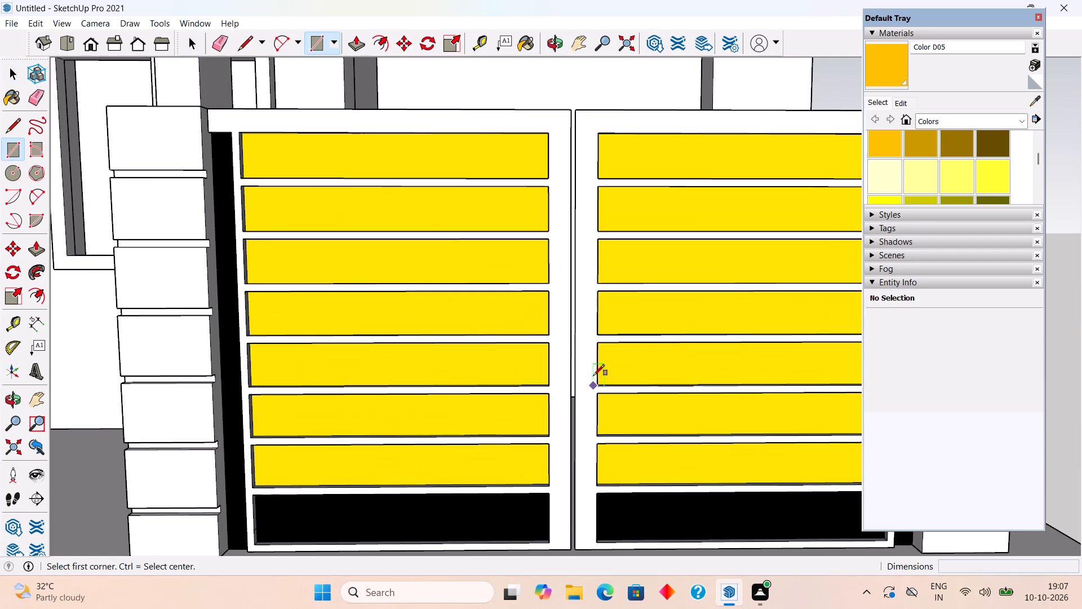
click(555, 271)
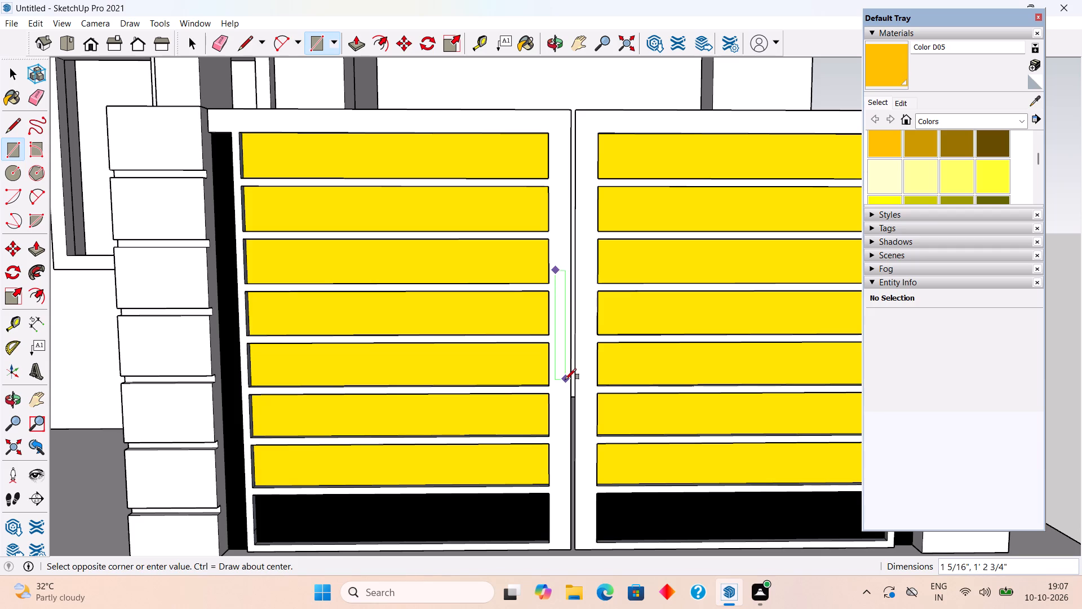
click(565, 379)
middle_drag(565, 390, 748, 426)
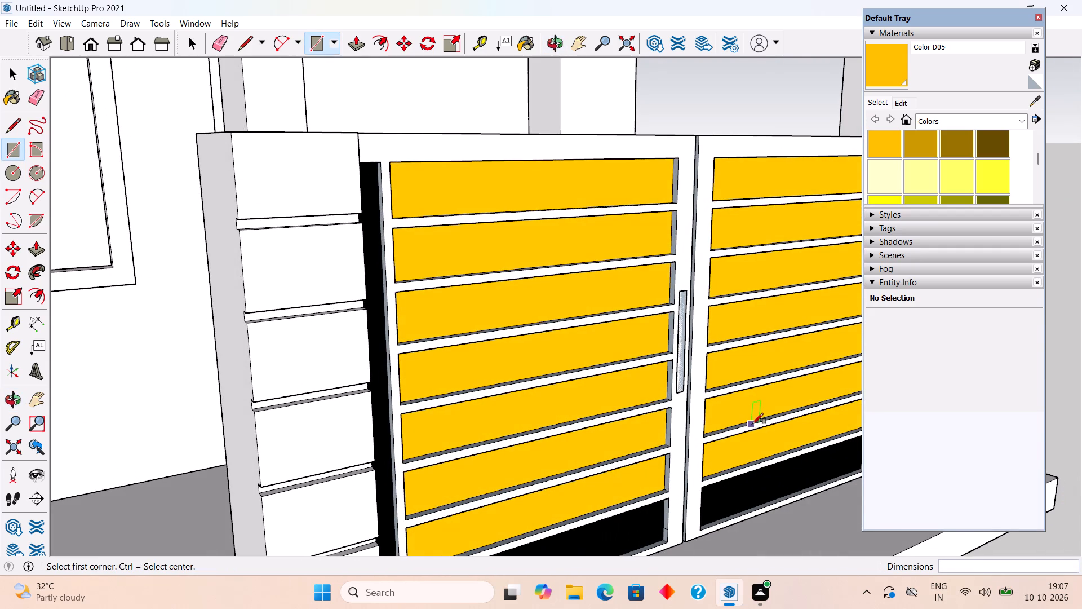
key(space)
Extrude the handle rectangle on the left leaf's inner stile outward by 2".
scroll(694, 399, up, 6)
scroll(669, 343, up, 5)
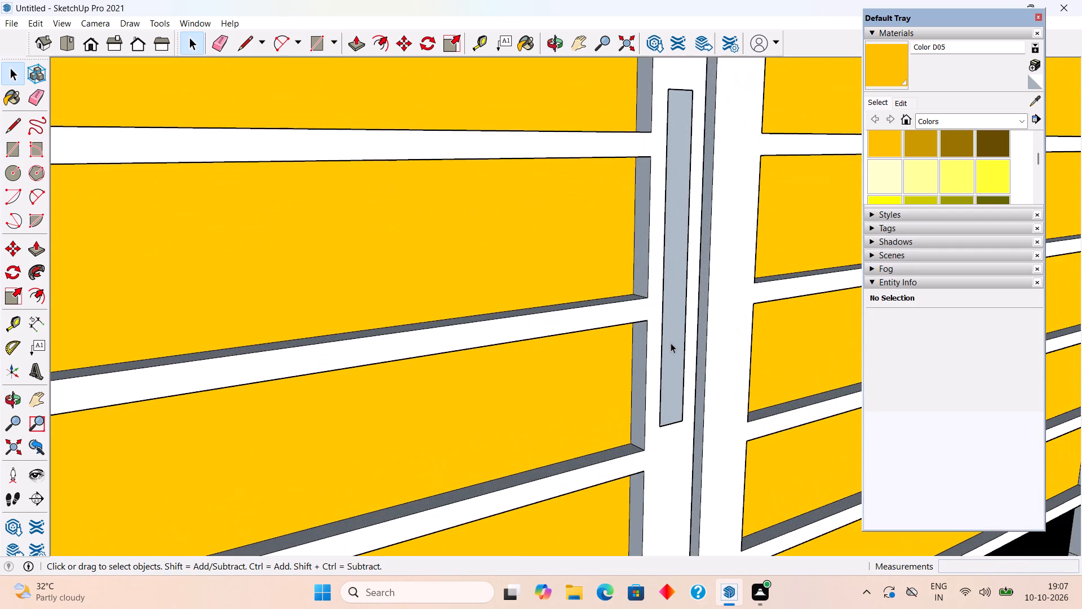
key(p)
click(675, 350)
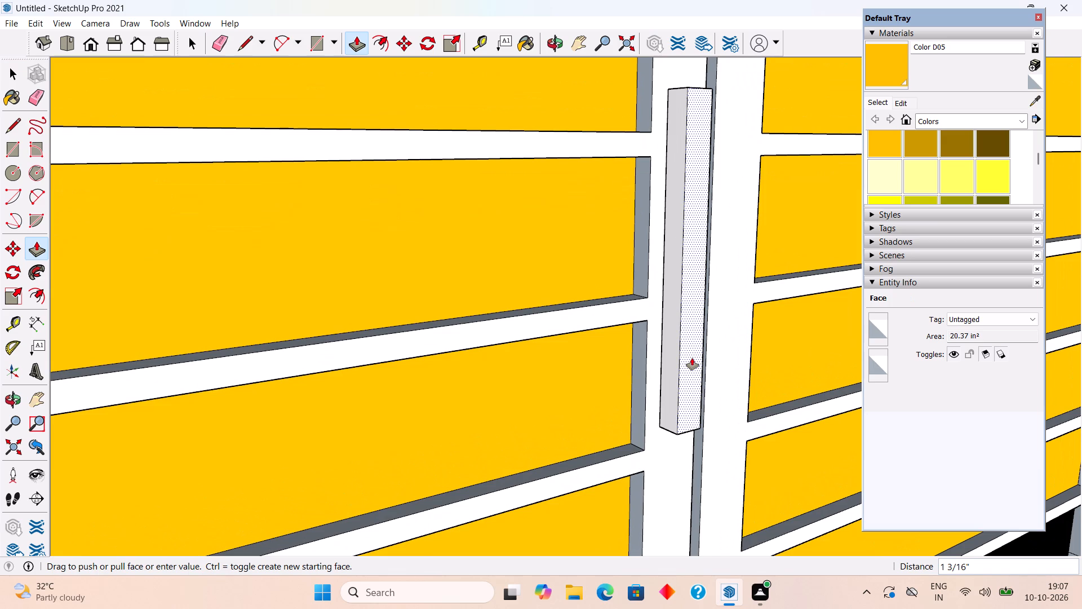
text(21)
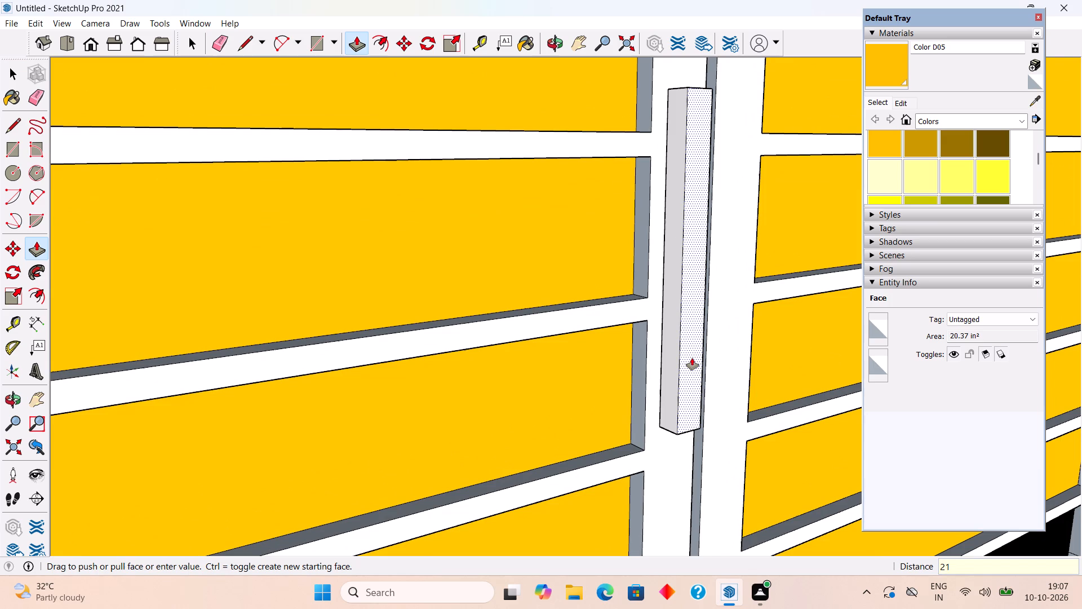
key(BackSpace)
key(shift+quotedbl)
key(Return)
key(space)
Offset the outline of the handle block's side face inward by about 5/8".
text(f)
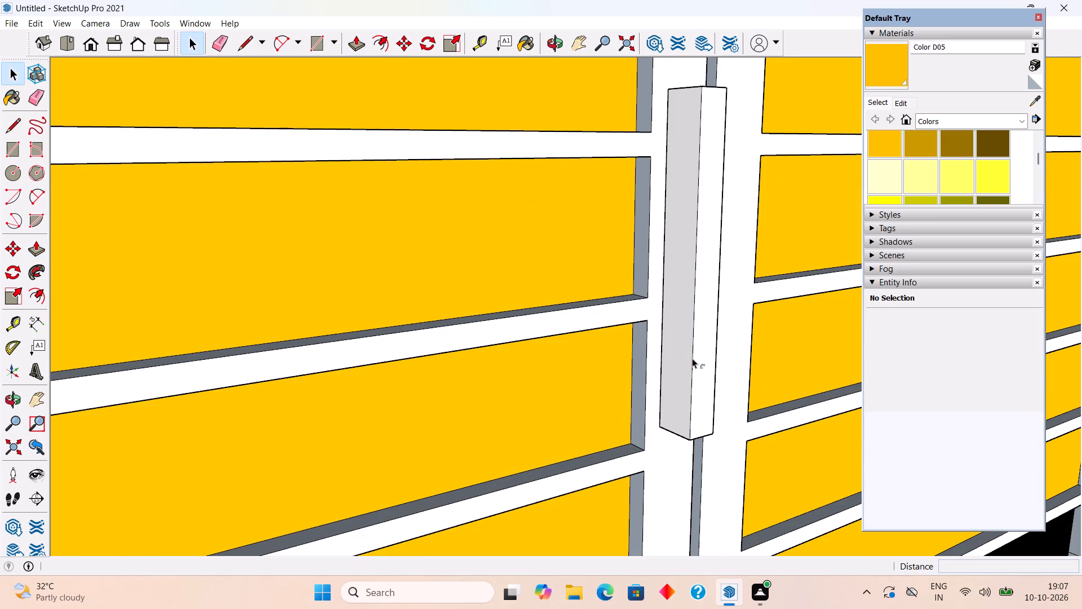
click(667, 277)
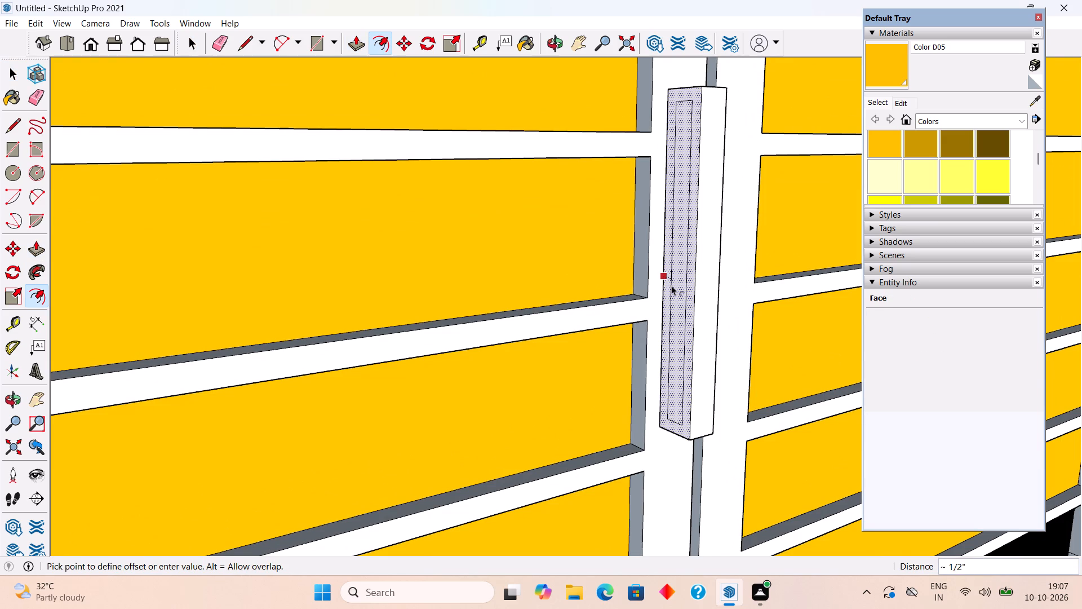
click(673, 288)
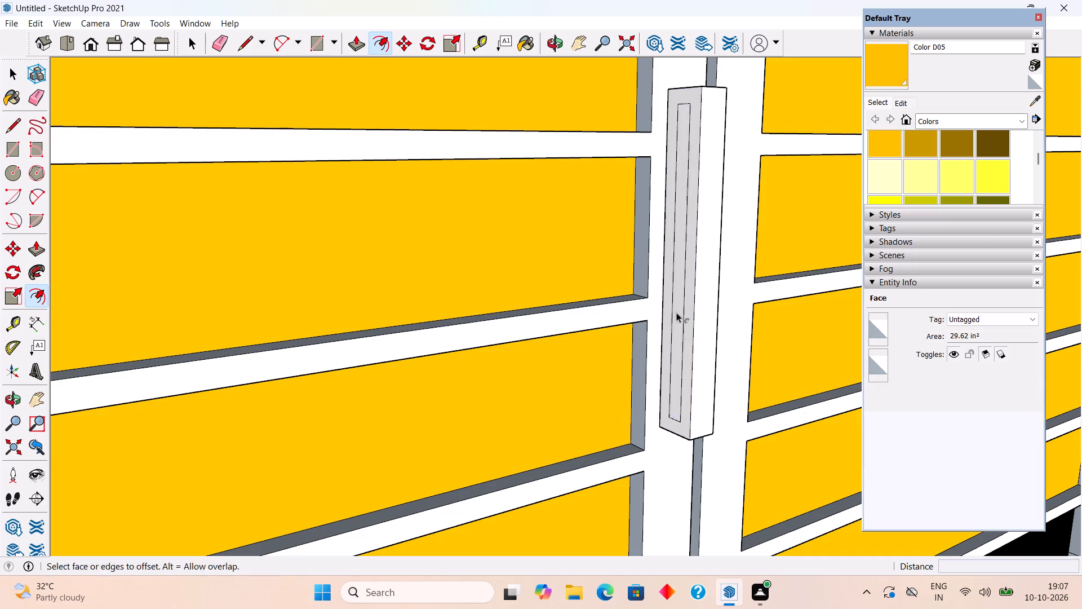
key(space)
Connect the inset outline's lower and upper corners to the handle's gate-side edge with short lines and delete the inset's inner long edge.
middle_drag(738, 411, 785, 427)
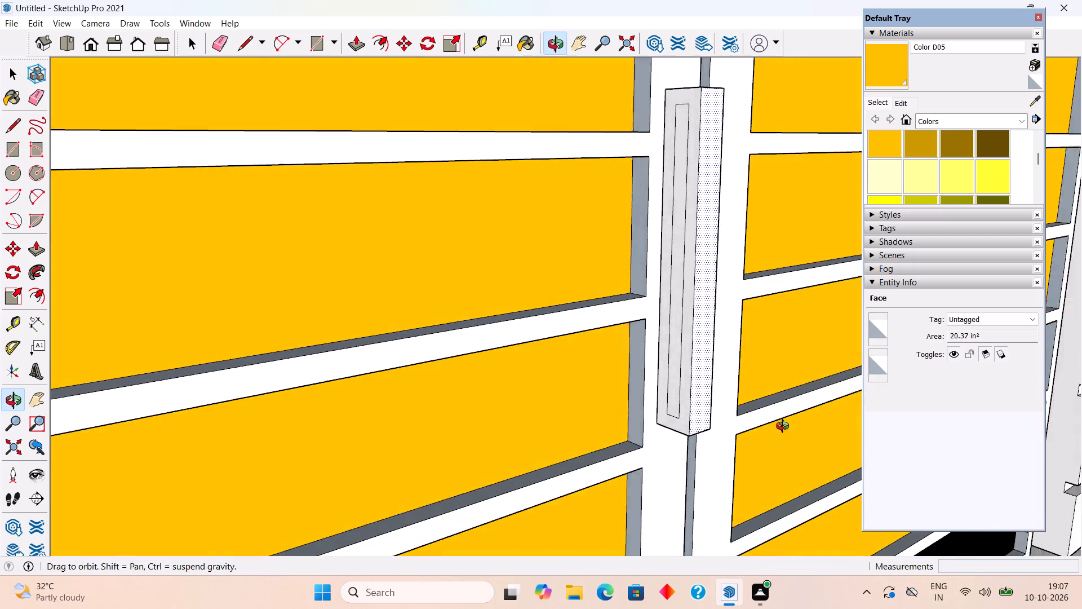
middle_drag(785, 427, 798, 438)
scroll(785, 427, up, 3)
key(l)
scroll(580, 382, up, 3)
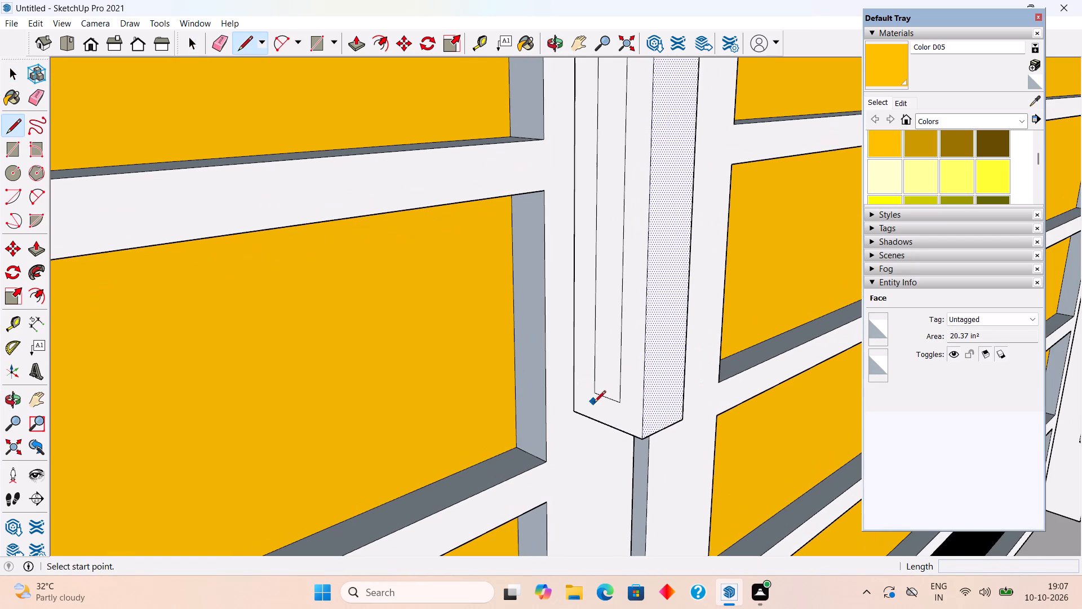
click(600, 395)
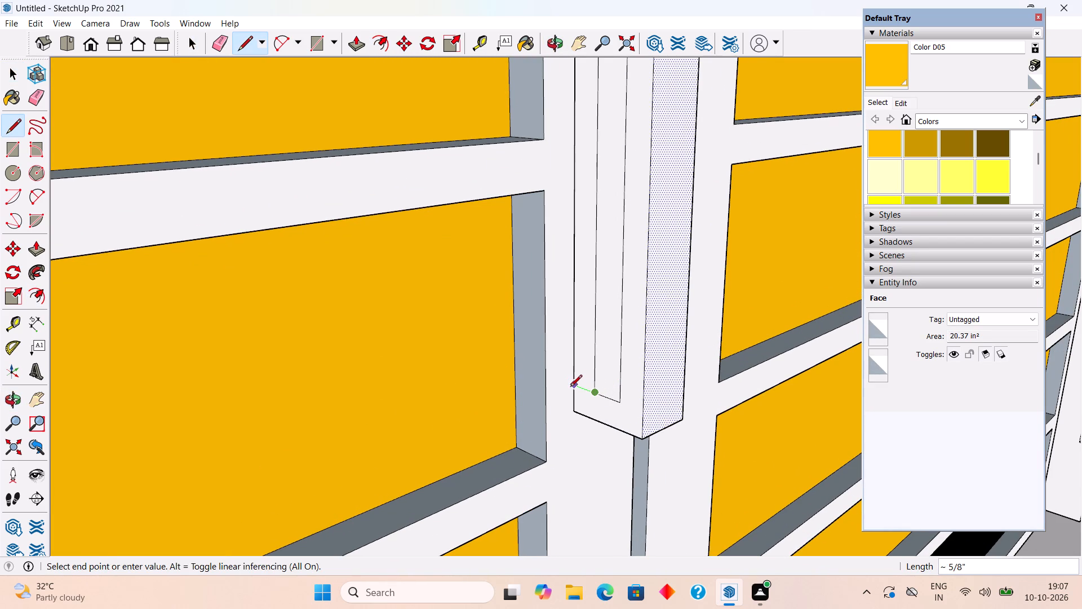
click(578, 388)
scroll(578, 388, down, 5)
scroll(614, 220, down, 5)
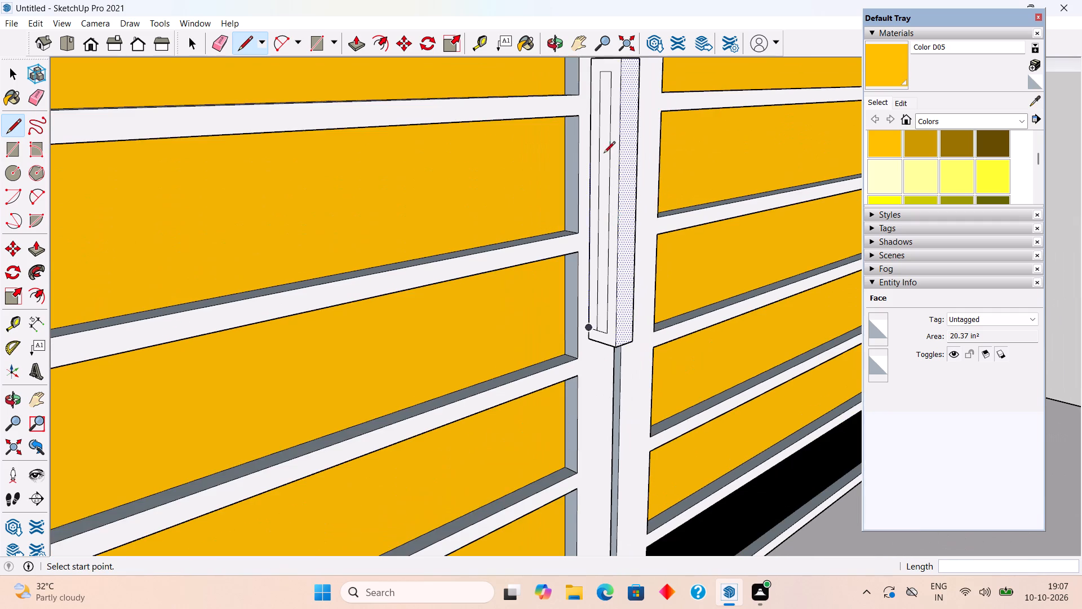
scroll(595, 76, up, 3)
click(603, 73)
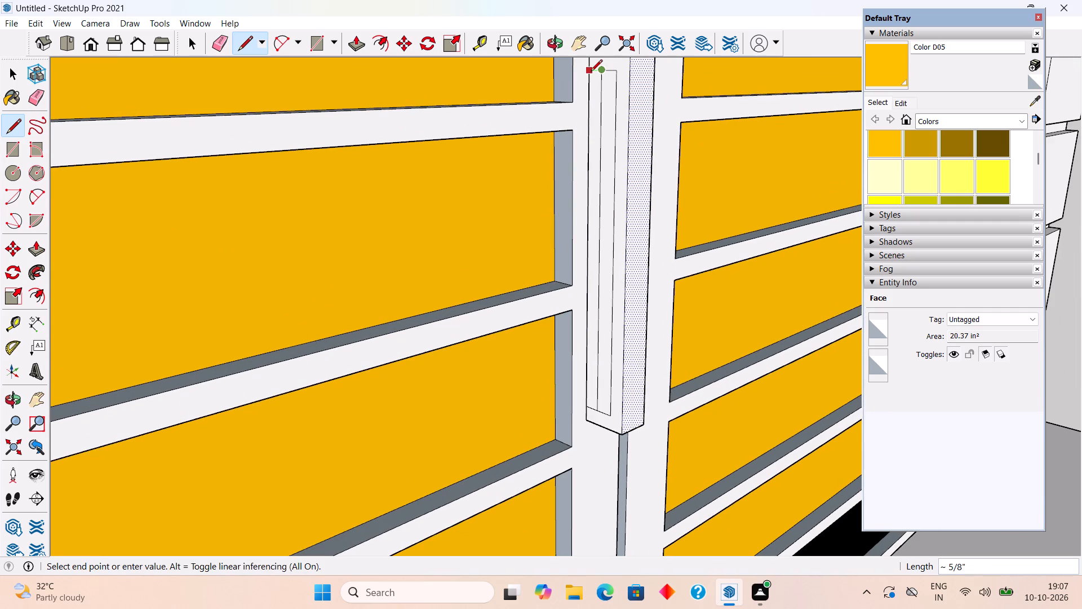
click(591, 72)
key(space)
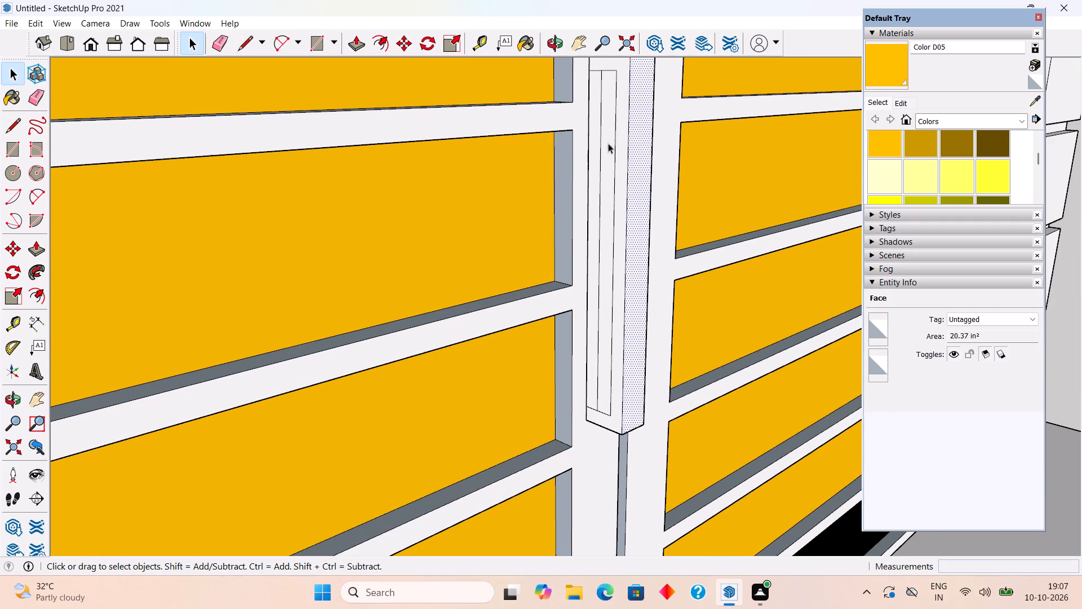
click(600, 164)
key(Delete)
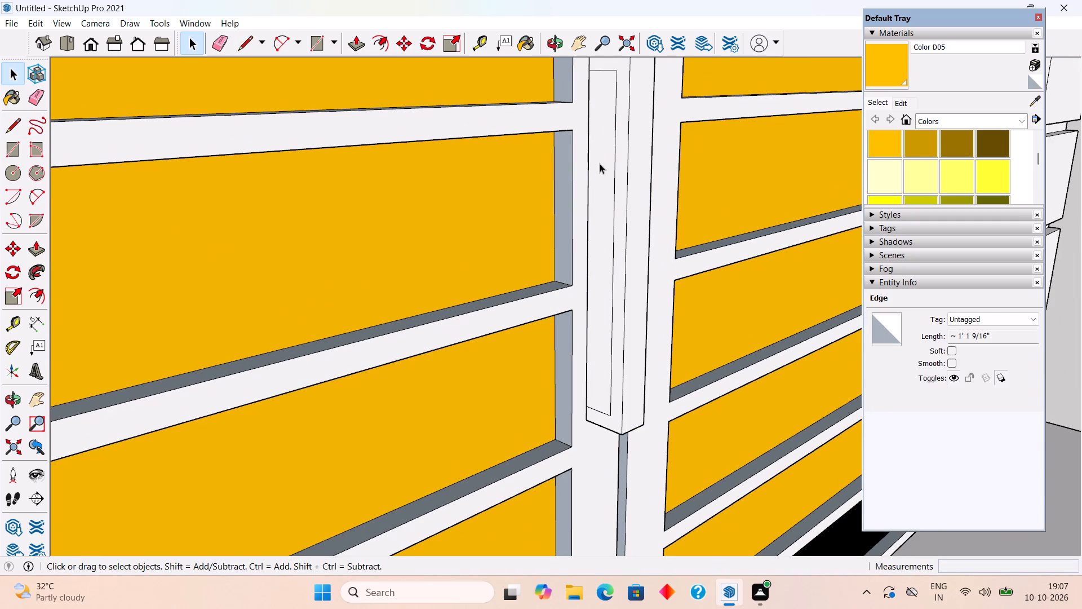
Push the inset side face 1 3/8" through the block to open the grip gap behind the handle.
click(603, 183)
key(p)
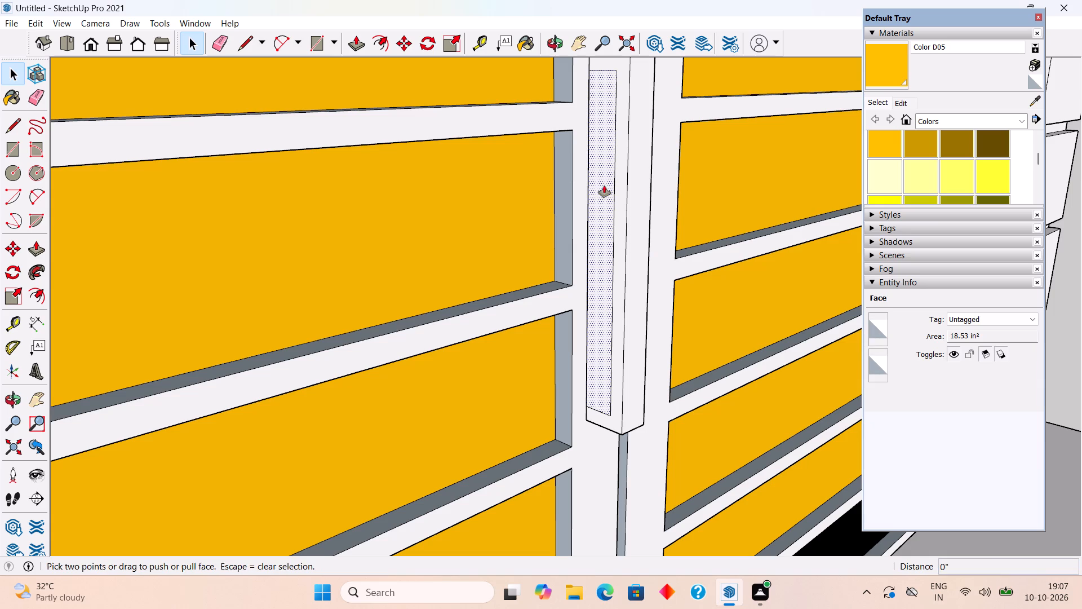
click(605, 186)
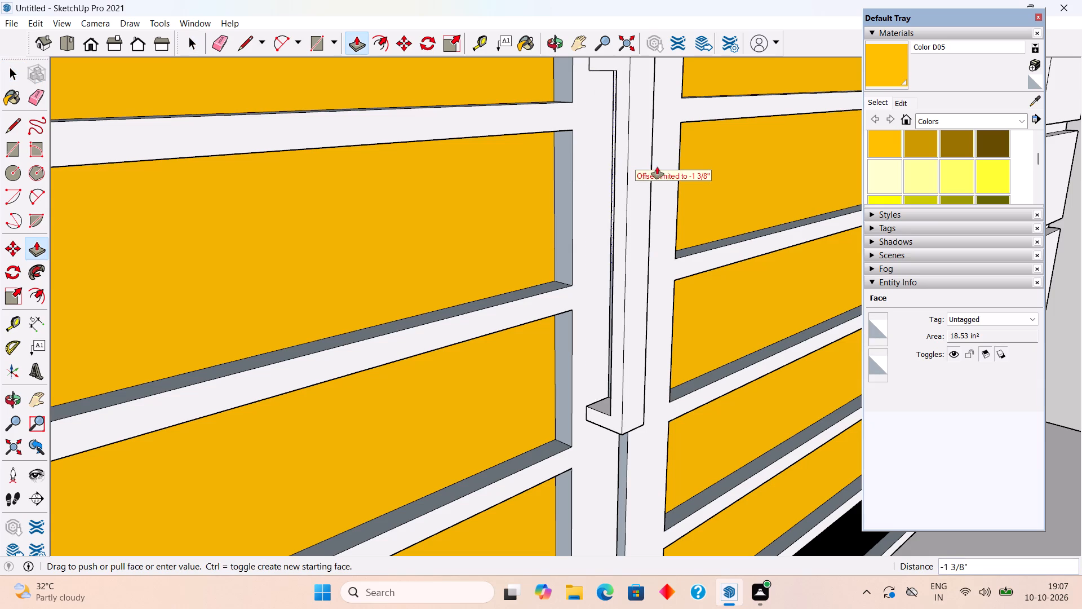
click(658, 167)
middle_drag(577, 227, 311, 222)
scroll(344, 223, down, 3)
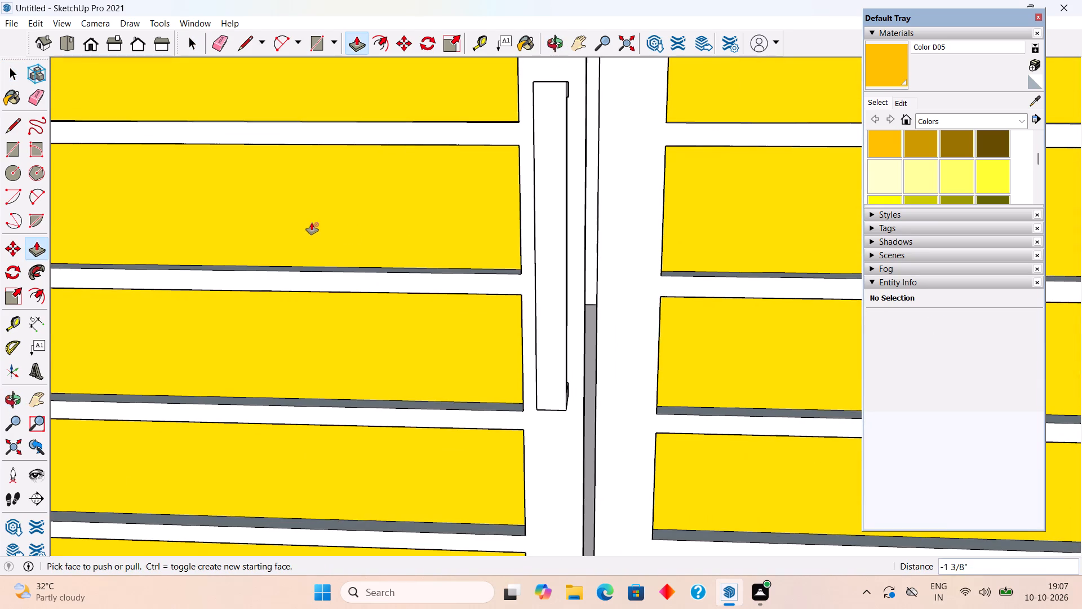
key(space)
Extend the handle's bottom end face downward by 1".
middle_drag(529, 310, 548, 148)
scroll(536, 190, down, 1)
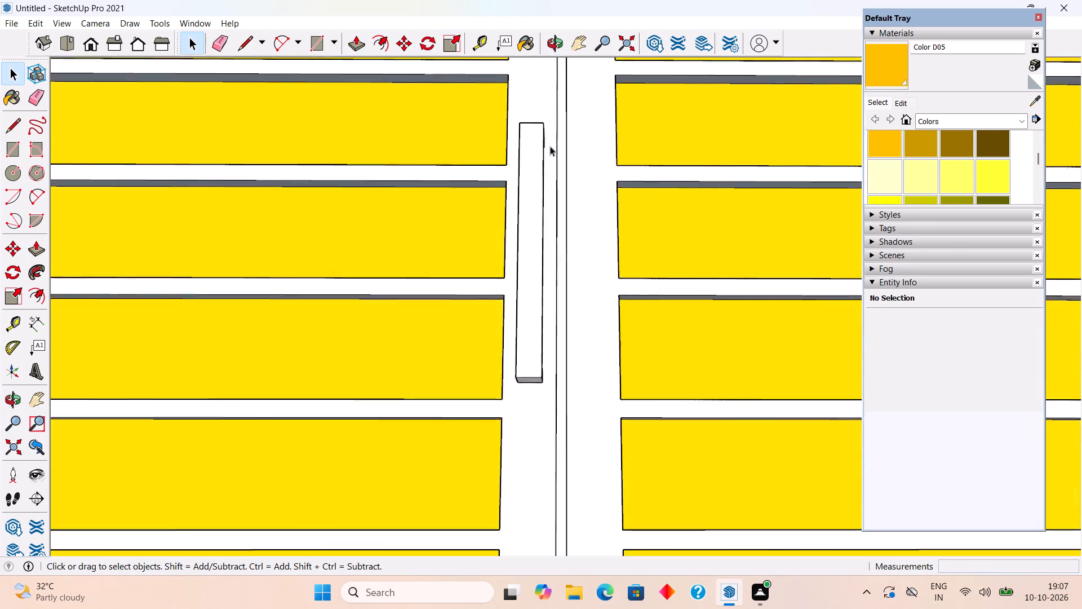
scroll(550, 146, down, 1)
scroll(527, 403, up, 4)
scroll(543, 337, up, 4)
click(542, 337)
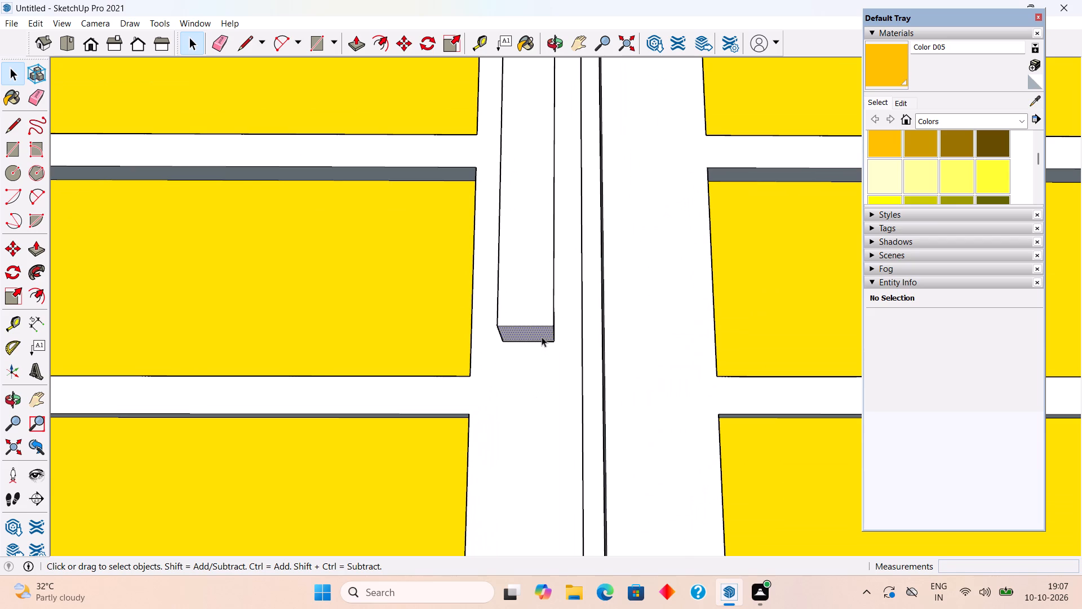
key(p)
click(543, 336)
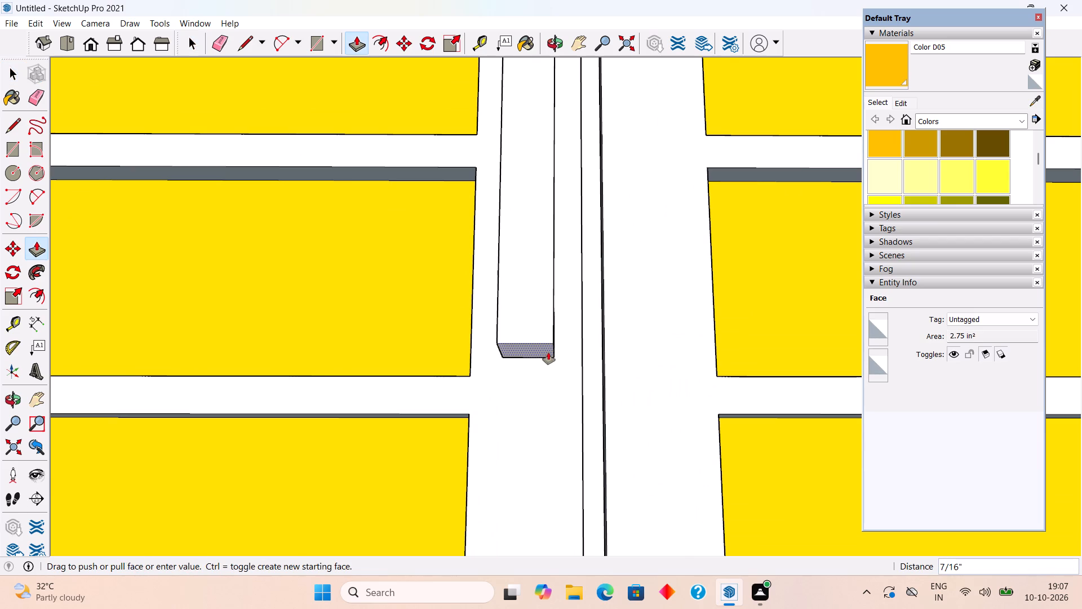
text(1")
key(Return)
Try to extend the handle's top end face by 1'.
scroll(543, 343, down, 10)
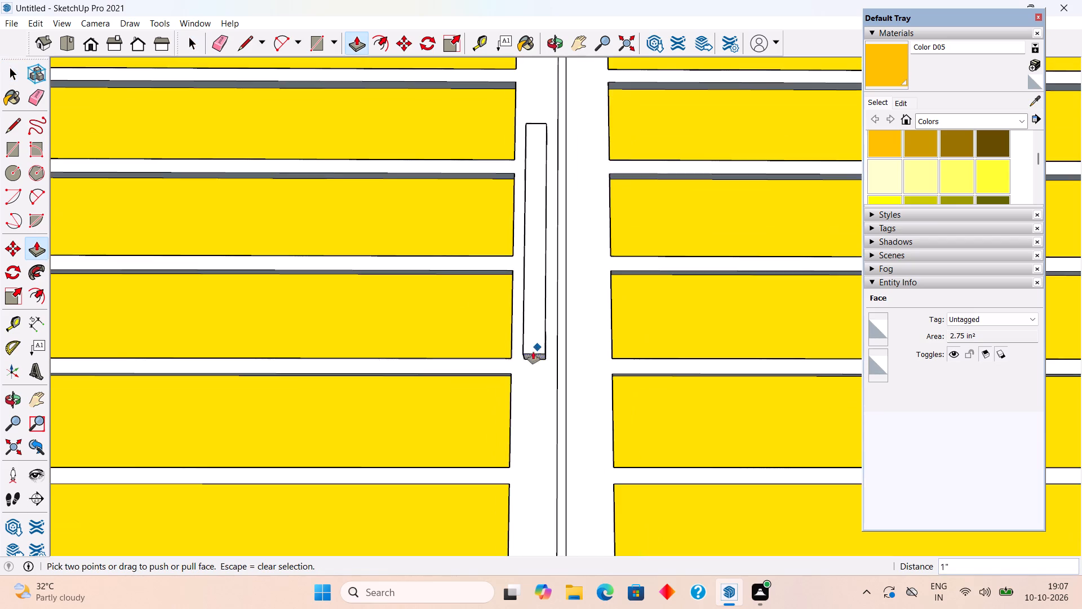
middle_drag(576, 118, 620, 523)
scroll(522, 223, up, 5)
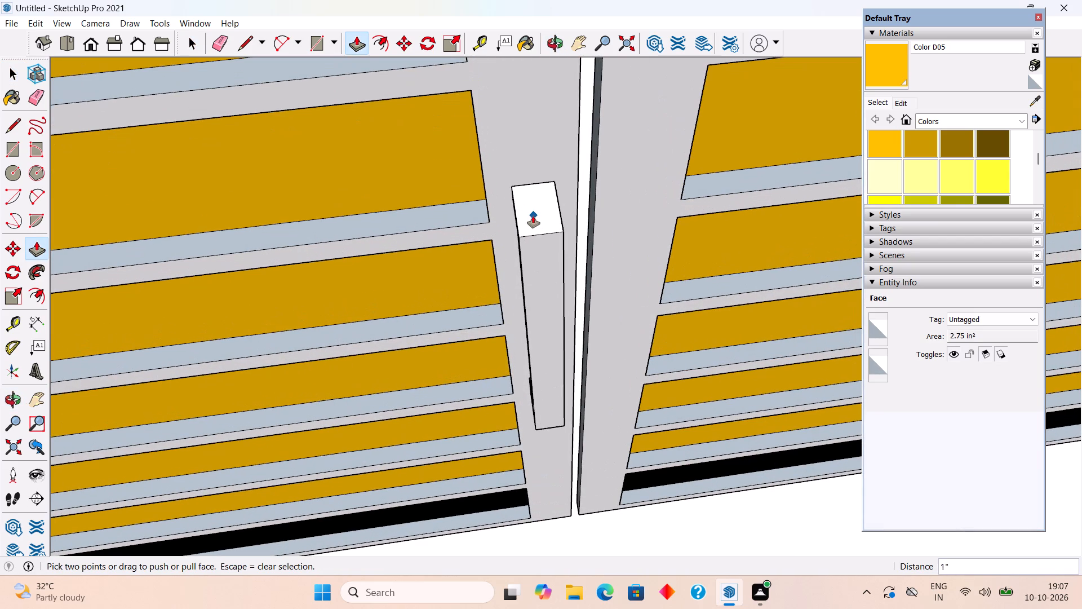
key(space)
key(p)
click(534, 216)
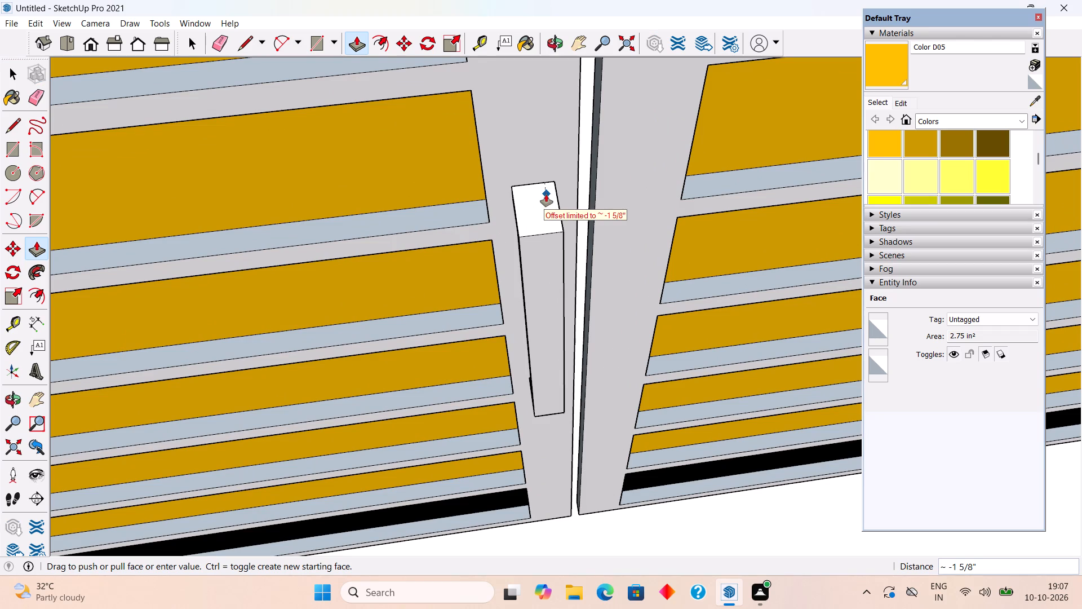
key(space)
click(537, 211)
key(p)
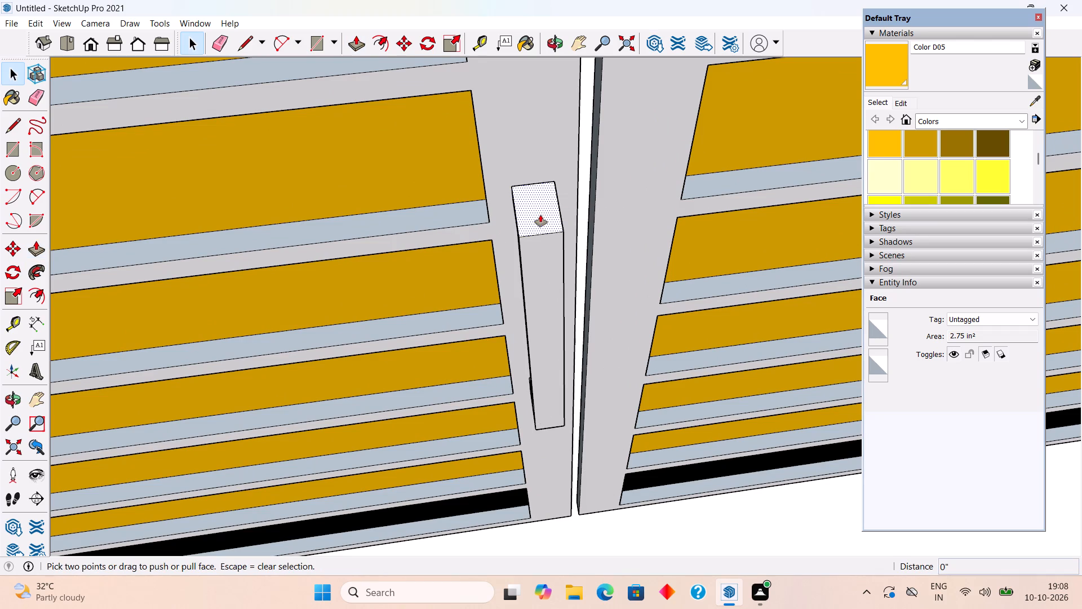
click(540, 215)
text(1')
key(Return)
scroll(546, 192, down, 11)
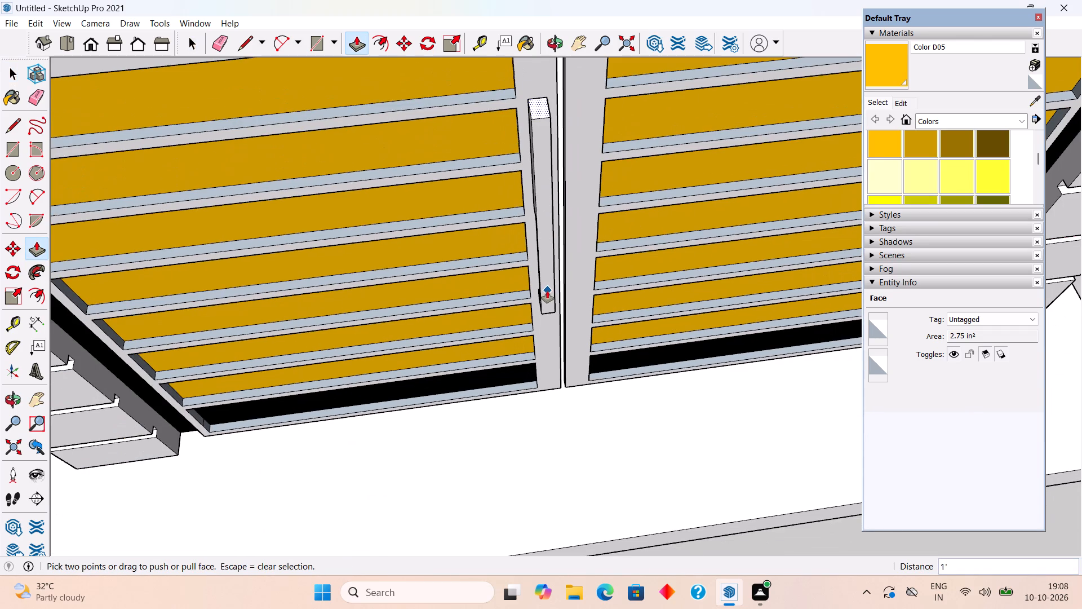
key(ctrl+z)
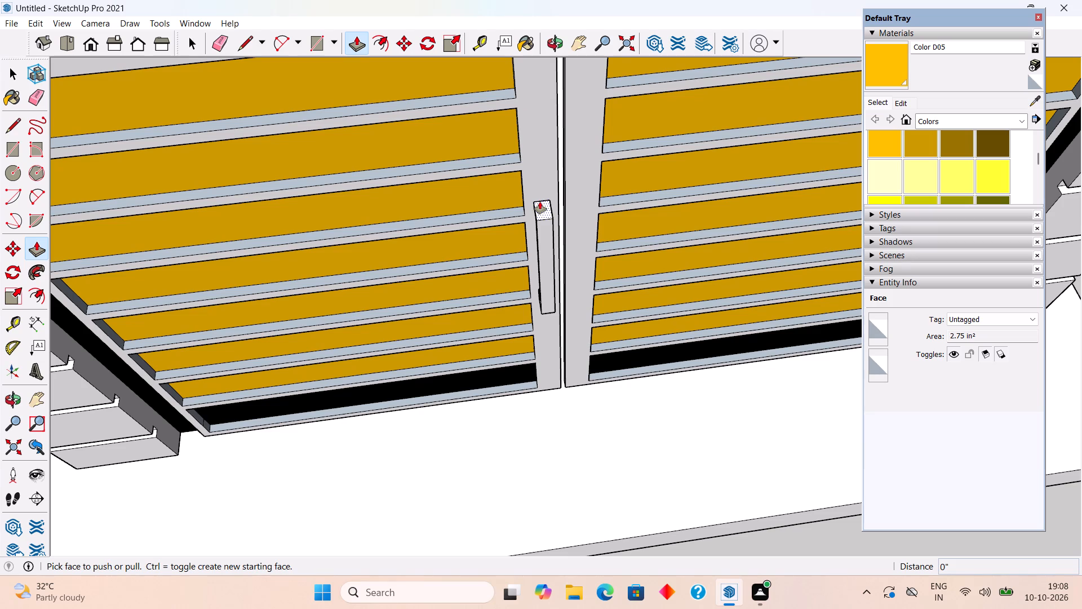
Extend the handle's top end face upward by 1".
click(540, 202)
text(1")
key(Return)
key(space)
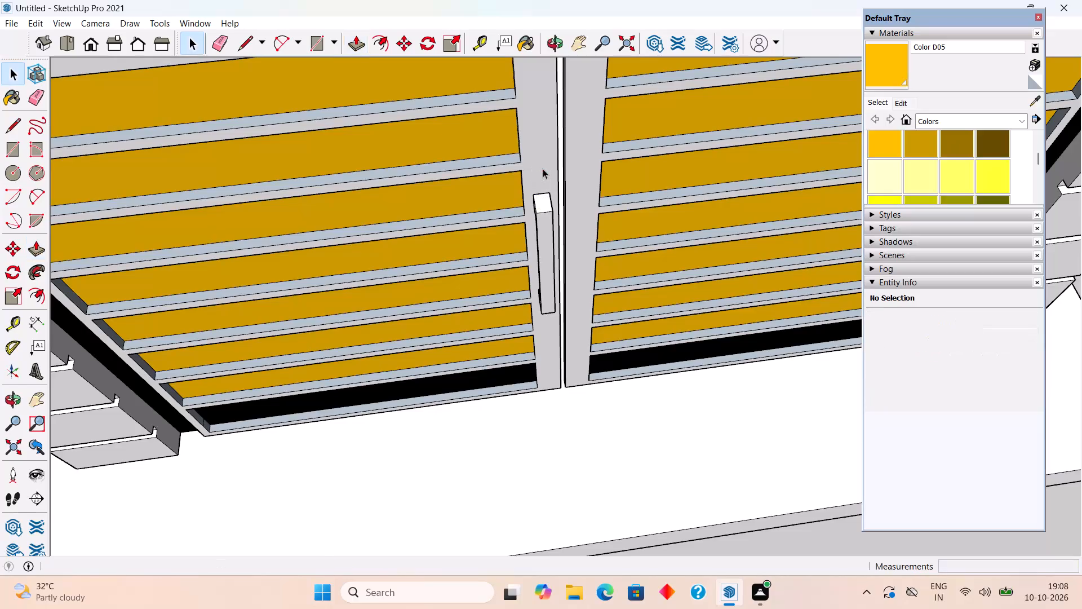
Select all of the handle's connected geometry and make it a group.
scroll(532, 149, down, 5)
middle_drag(549, 355, 536, 246)
scroll(536, 246, up, 10)
middle_drag(557, 253, 473, 193)
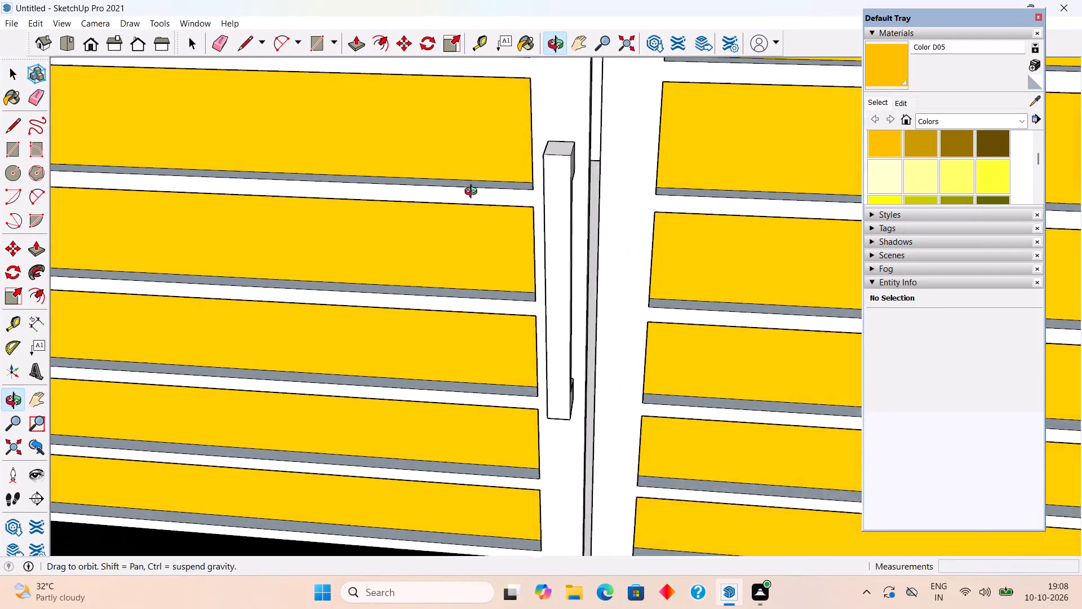
middle_drag(473, 193, 472, 192)
click(553, 246)
double_click(554, 246)
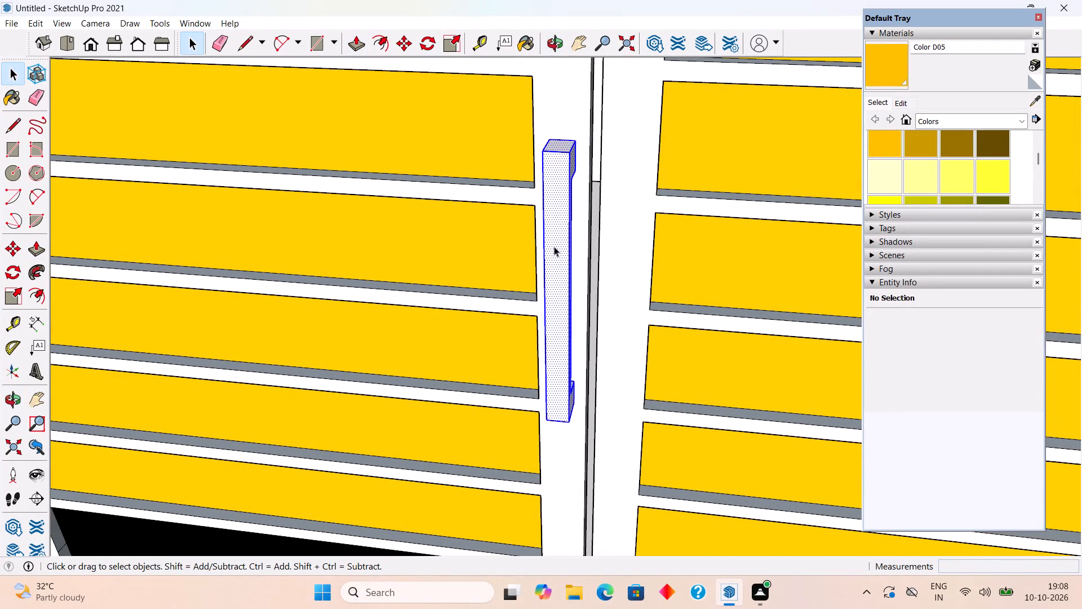
right_click(554, 246)
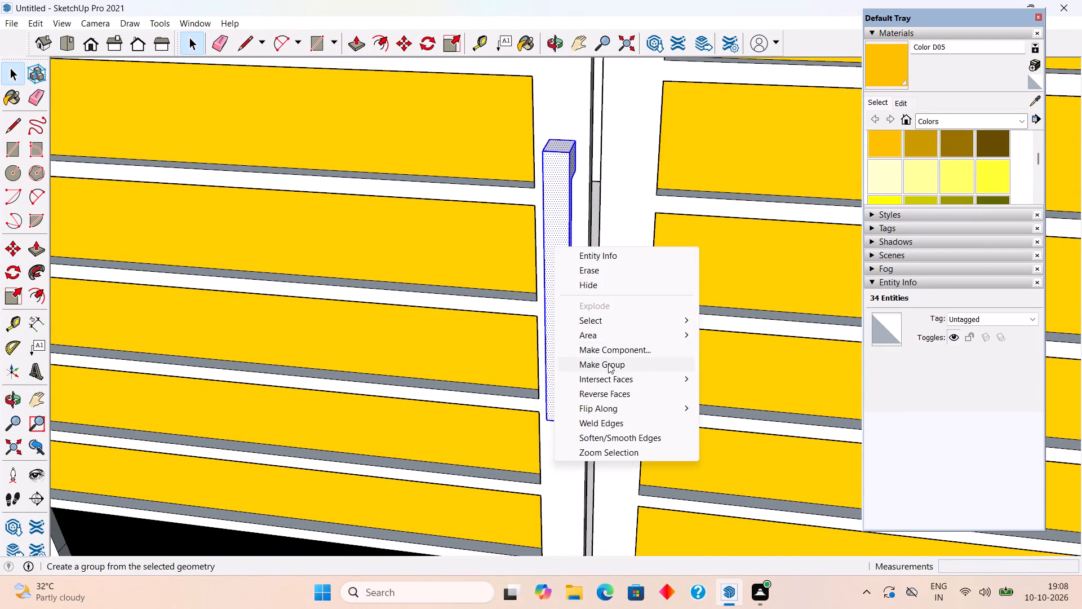
click(608, 364)
Copy the handle group sideways about 3 5/8" onto the right leaf's inner stile.
middle_drag(672, 356, 571, 270)
scroll(570, 270, up, 1)
scroll(593, 405, up, 6)
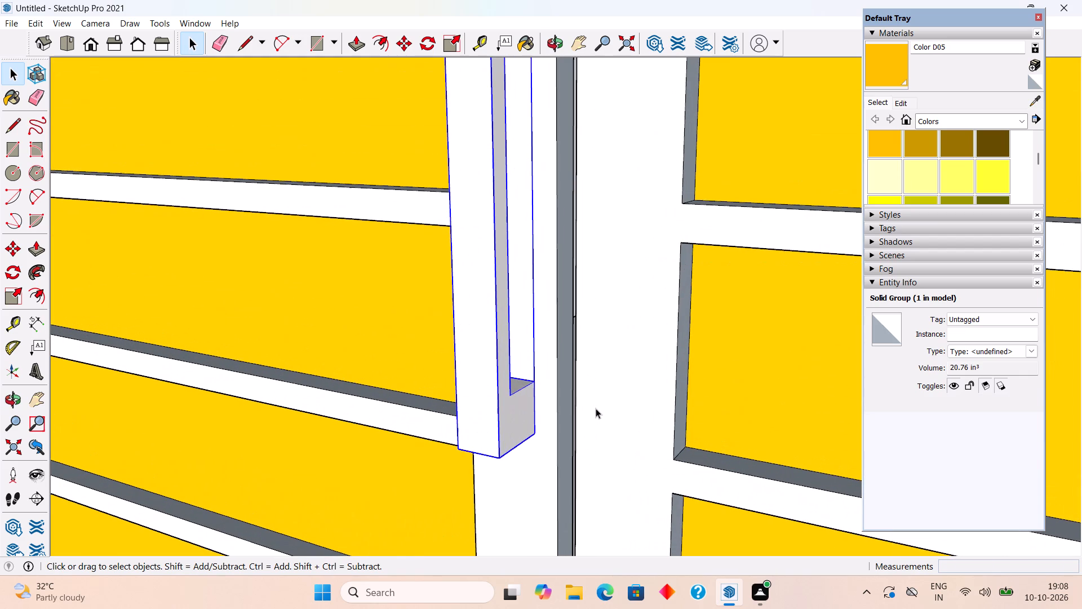
key(m)
click(532, 435)
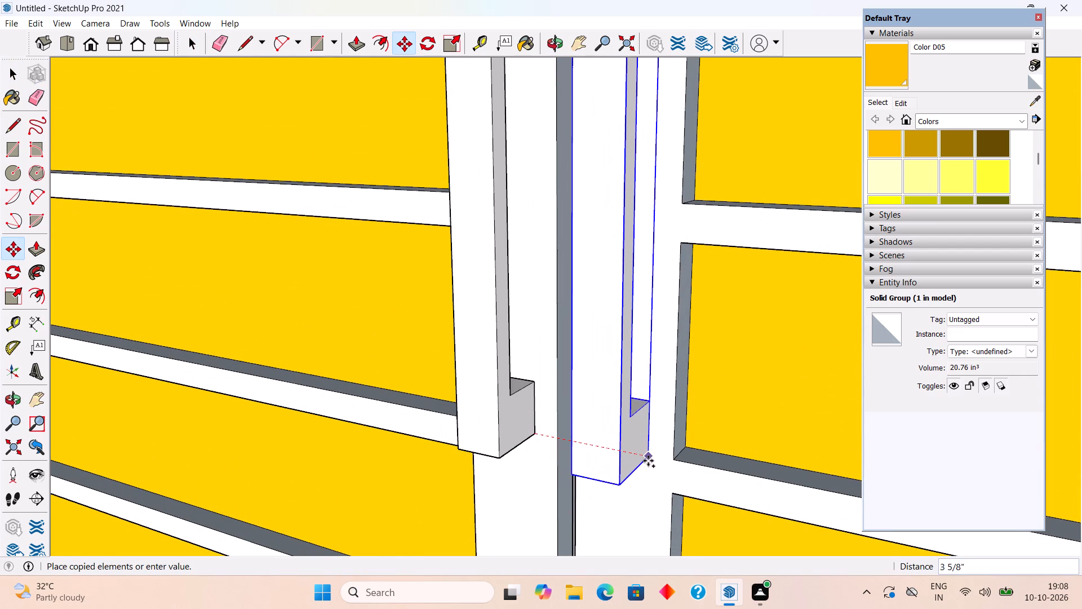
click(648, 461)
Move the copied handle 1/8" closer to the joint between the two leaves.
middle_drag(611, 464, 779, 446)
scroll(607, 447, up, 8)
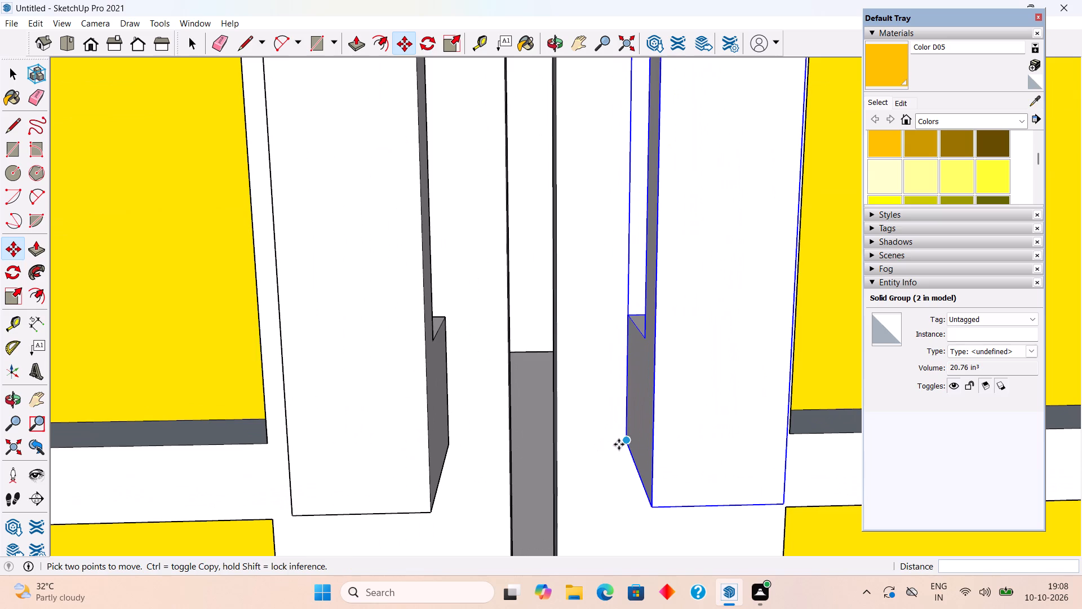
click(619, 444)
click(615, 446)
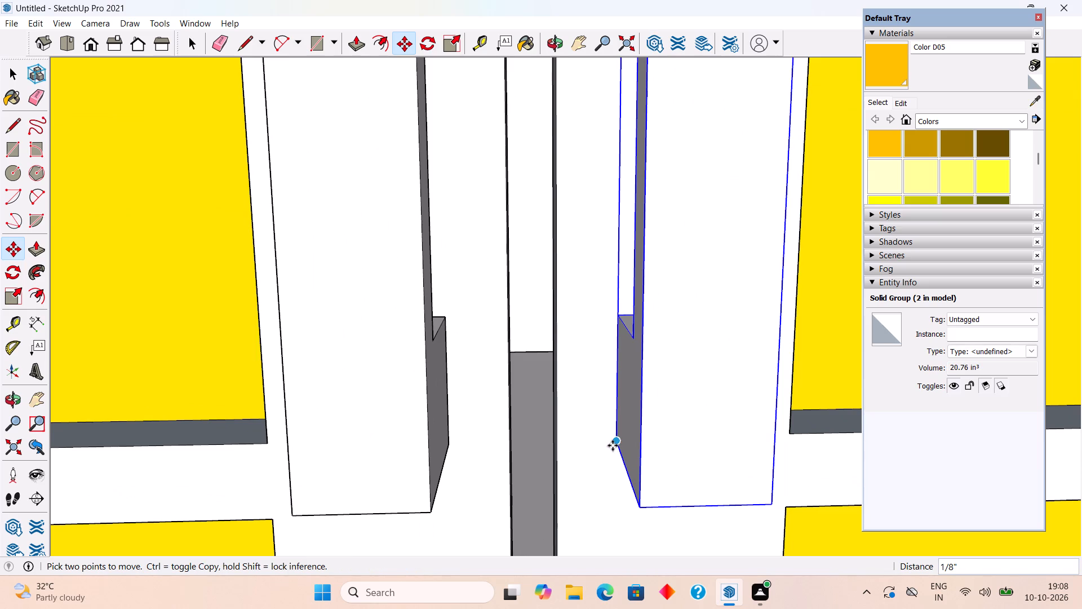
key(space)
scroll(611, 438, down, 20)
scroll(611, 438, down, 15)
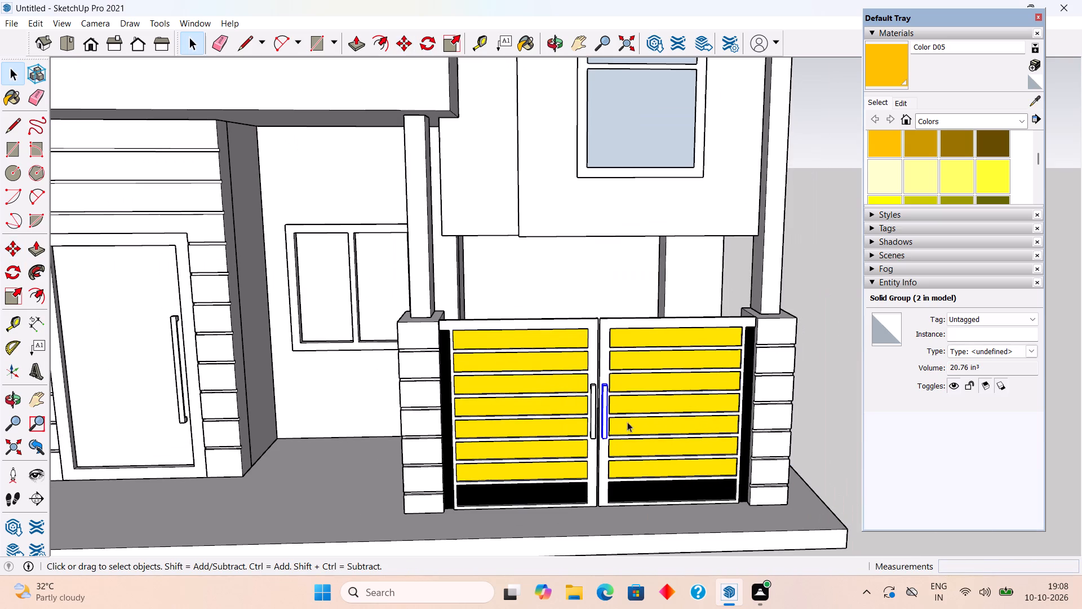
Deselect the copied handle and examine the two-leaf gate with its pair of pull handles against the facade.
click(872, 355)
click(856, 363)
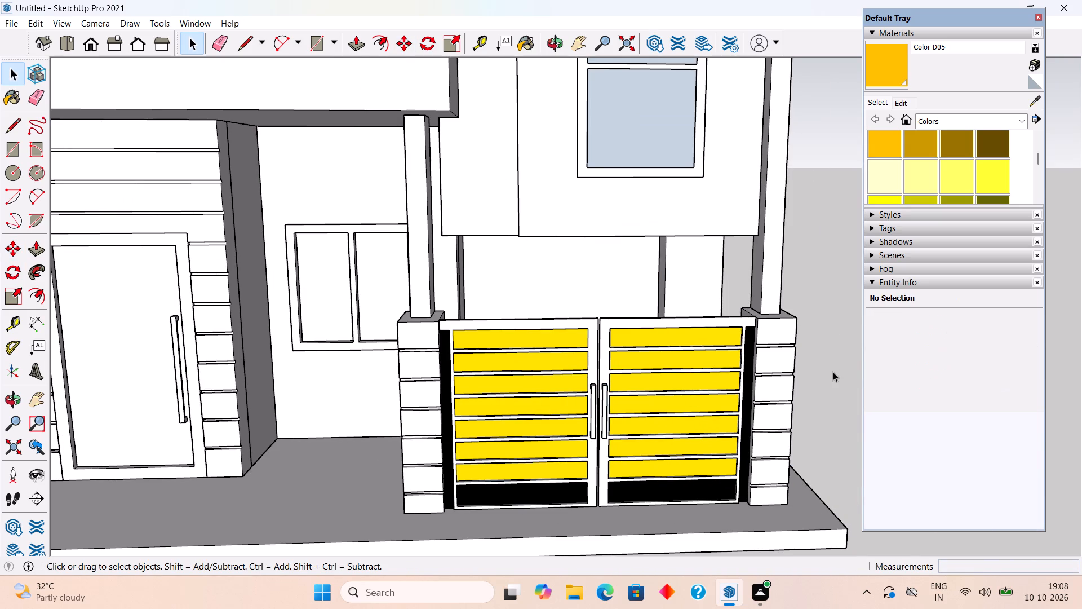
click(833, 372)
middle_drag(781, 388, 787, 391)
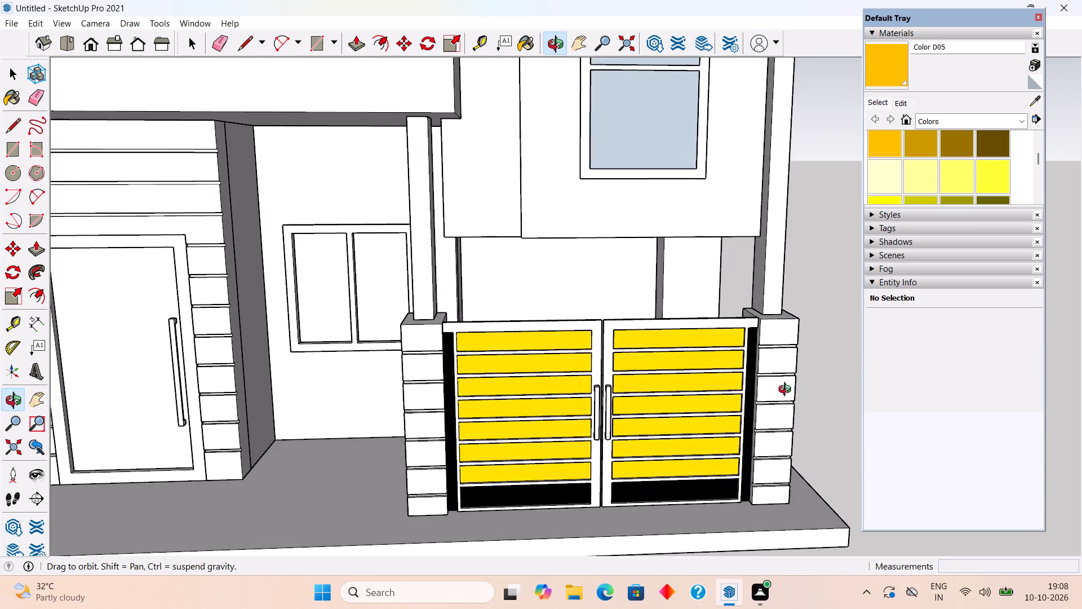
middle_drag(787, 391, 788, 391)
scroll(788, 391, up, 3)
middle_drag(682, 431, 738, 385)
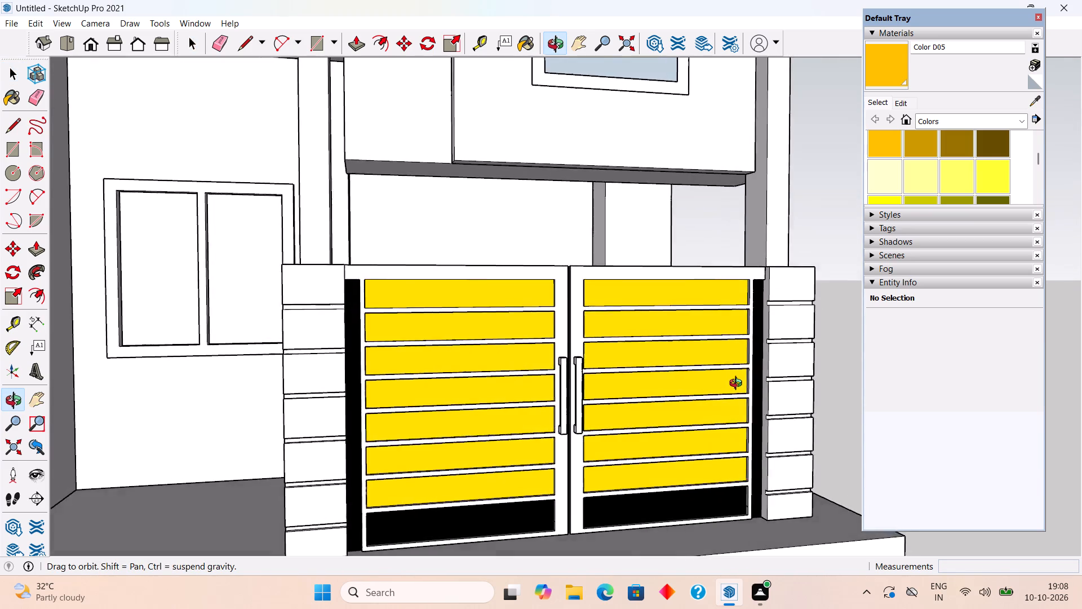
middle_drag(738, 385, 738, 387)
scroll(738, 387, down, 11)
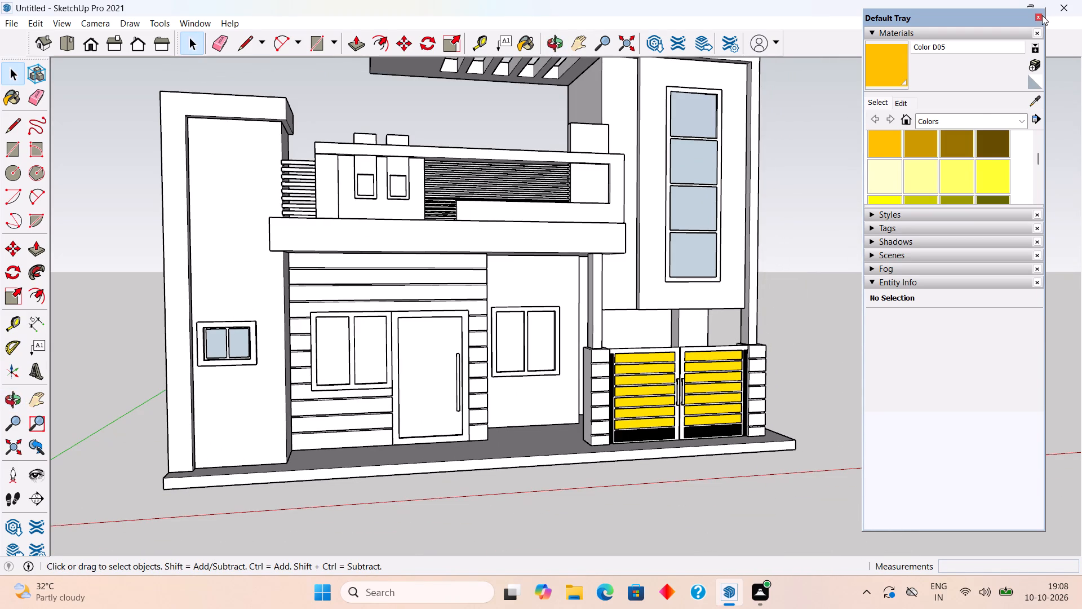
Close the Default Tray to free up the modelling area.
click(1039, 15)
Examine the whole house from above, from the front and around to the side wall beside the small window.
middle_drag(760, 356, 795, 482)
scroll(793, 480, up, 3)
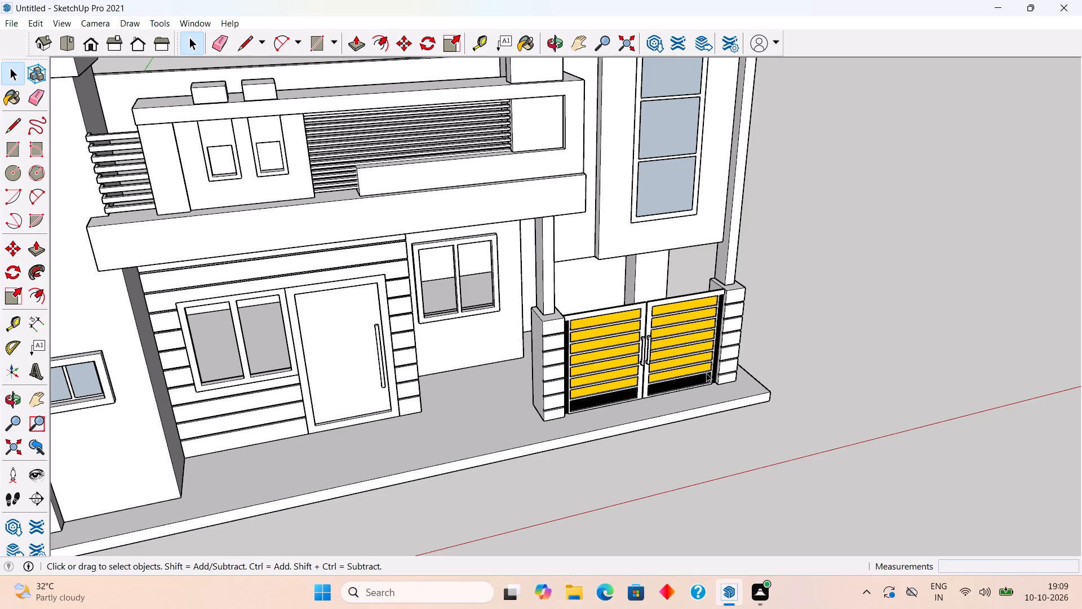
scroll(562, 366, down, 4)
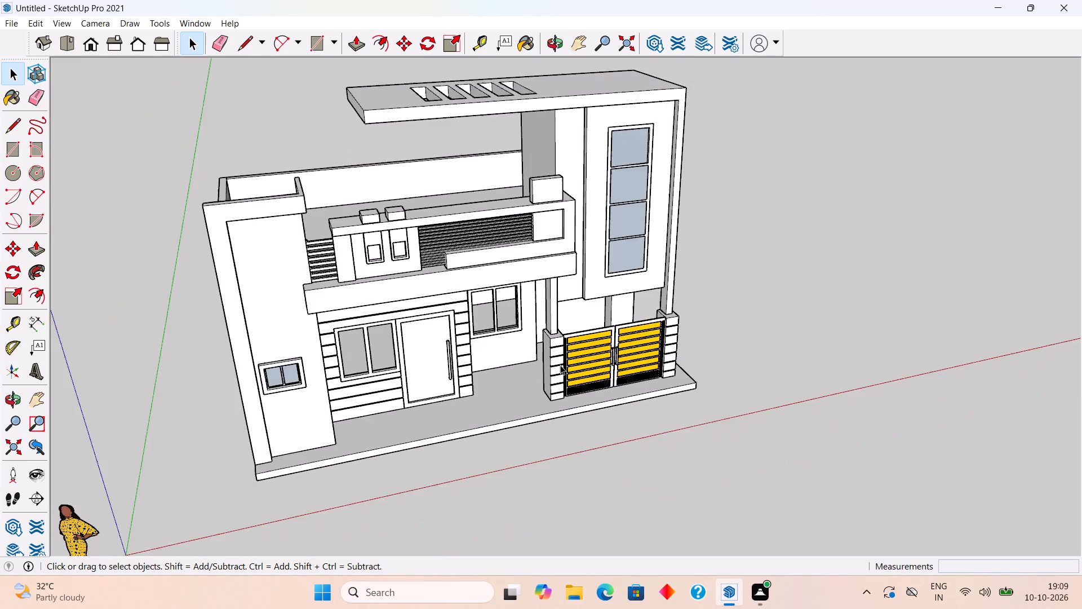
scroll(560, 365, down, 5)
middle_drag(530, 358, 508, 284)
scroll(508, 284, up, 2)
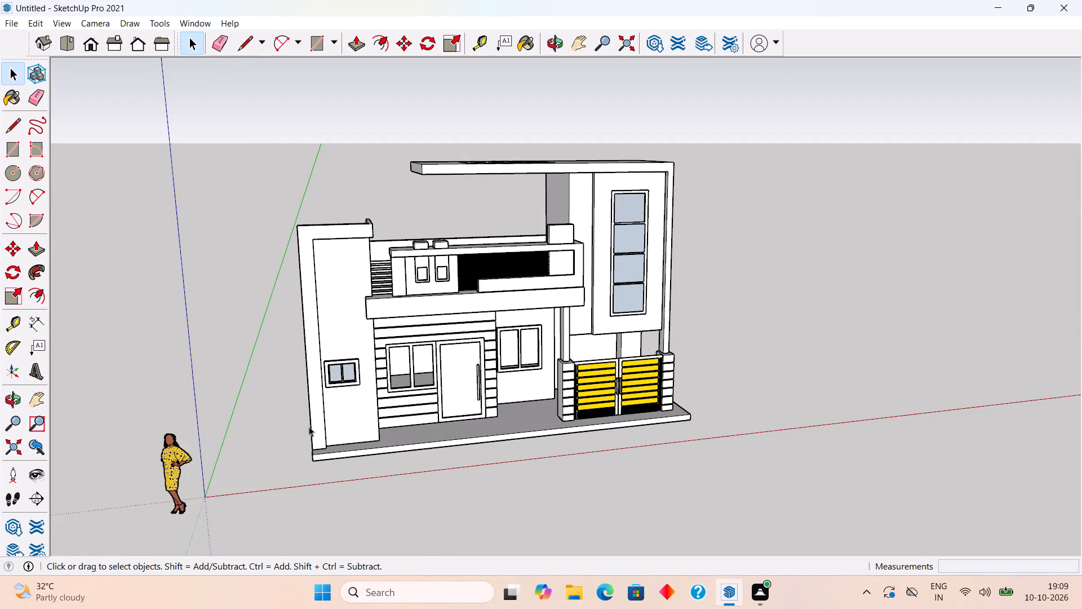
middle_drag(269, 420, 211, 426)
scroll(212, 421, up, 5)
scroll(431, 395, up, 1)
middle_drag(431, 395, 429, 390)
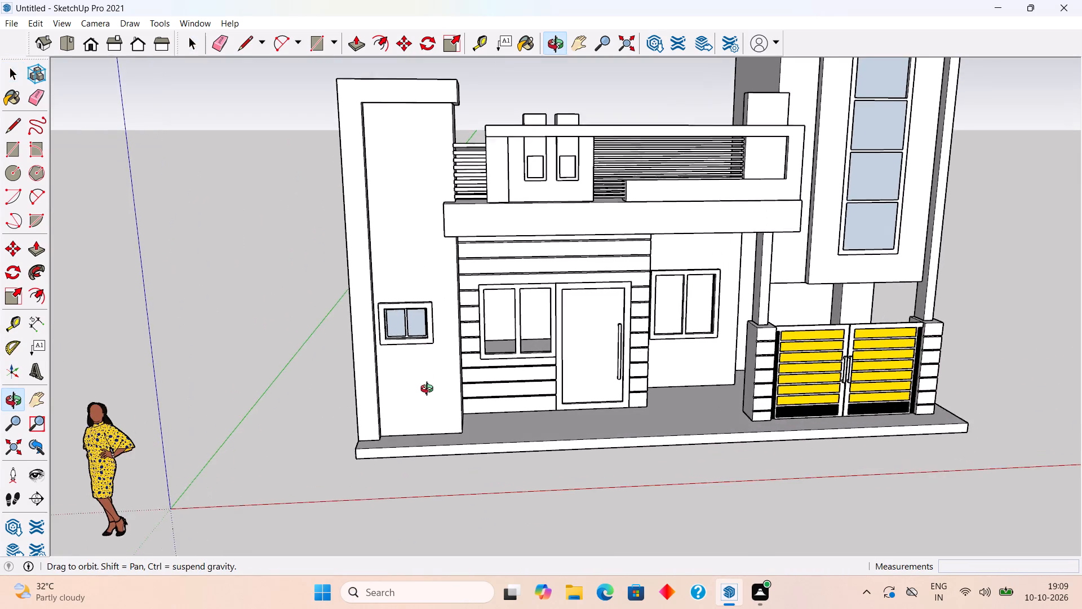
middle_drag(429, 390, 409, 354)
scroll(409, 355, up, 3)
scroll(409, 354, down, 2)
middle_drag(406, 352, 396, 343)
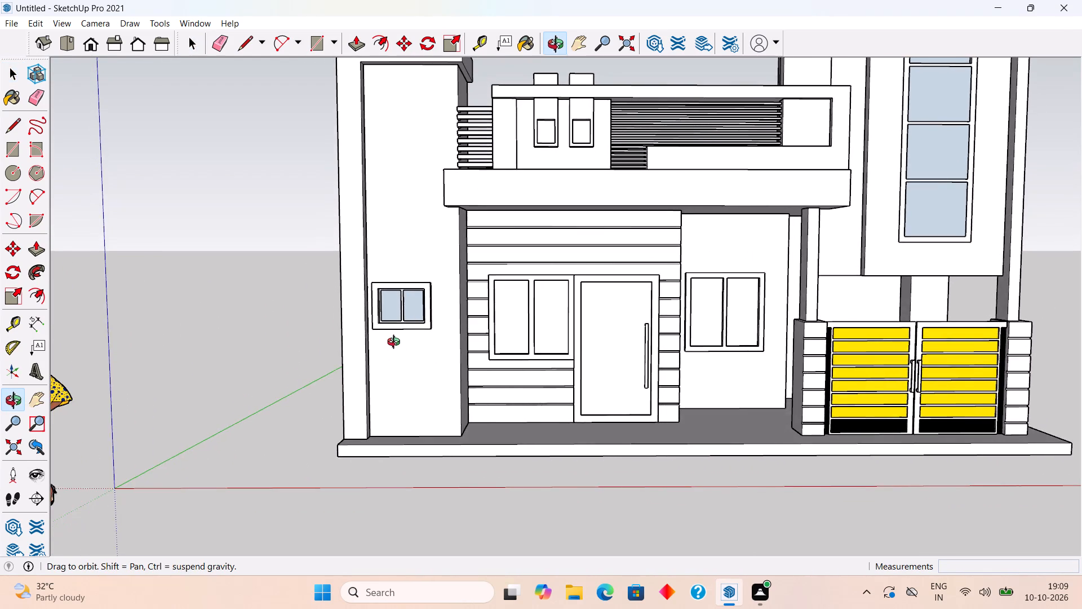
middle_drag(396, 343, 443, 458)
scroll(396, 343, up, 1)
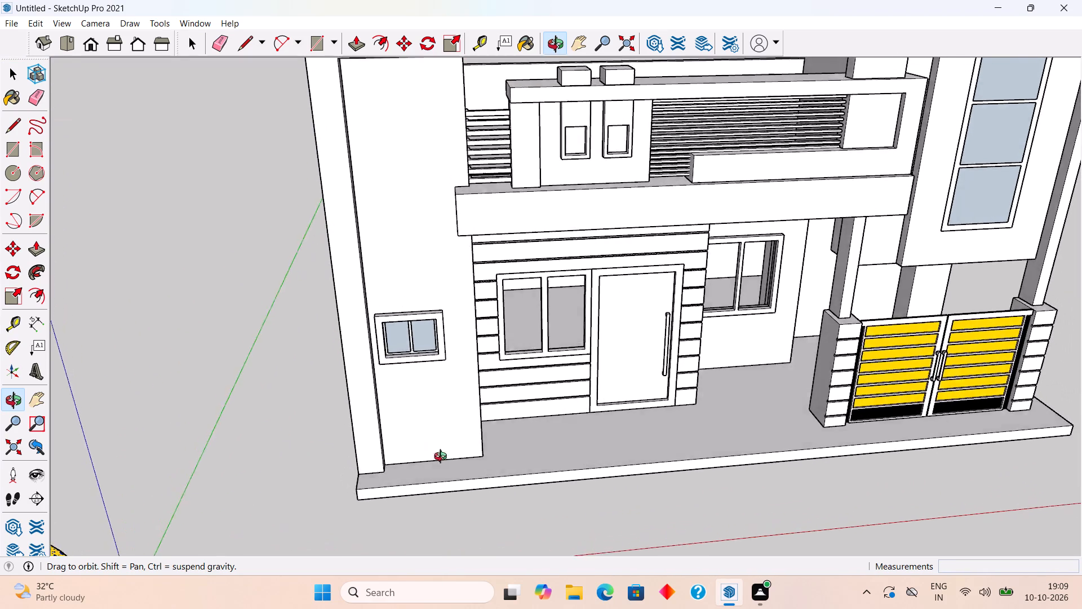
middle_drag(443, 458, 713, 414)
scroll(716, 414, up, 1)
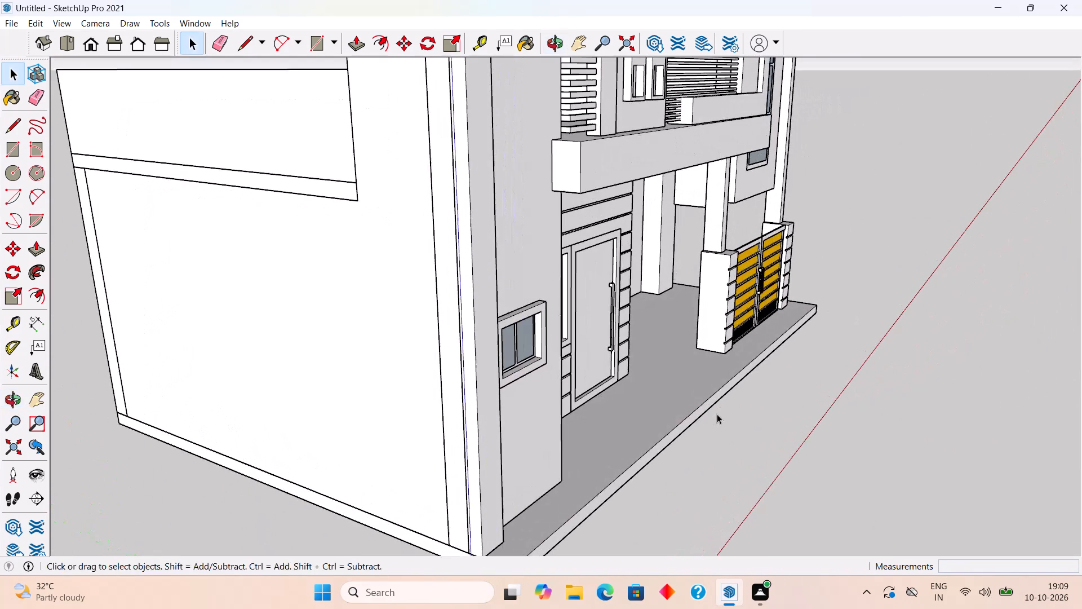
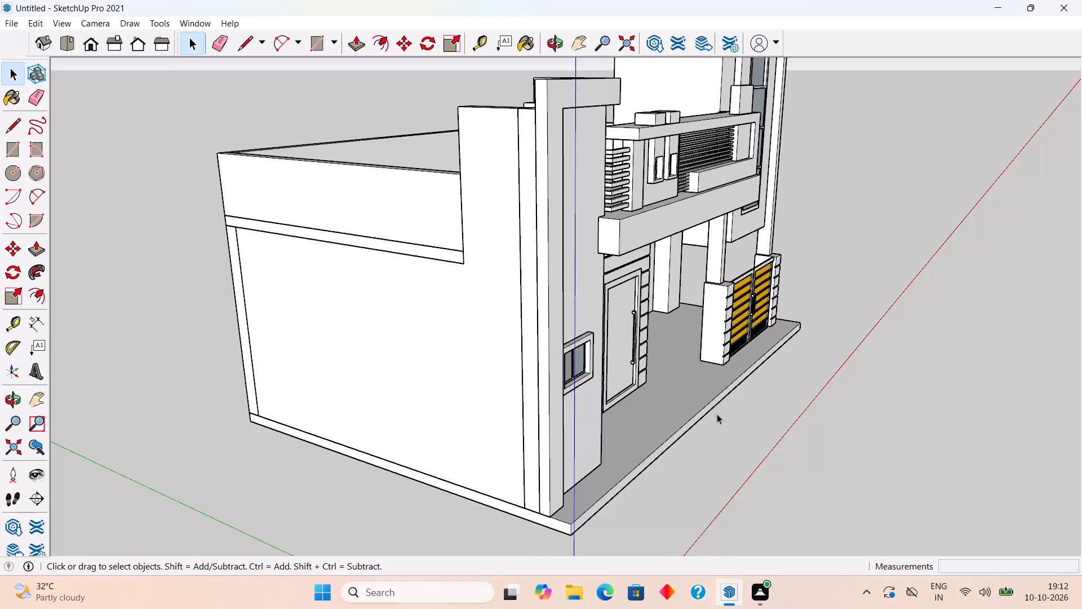
Examine the house from the side wall around to the front facade with the small window, entrance door and yellow gate.
scroll(717, 414, up, 3)
scroll(717, 414, down, 4)
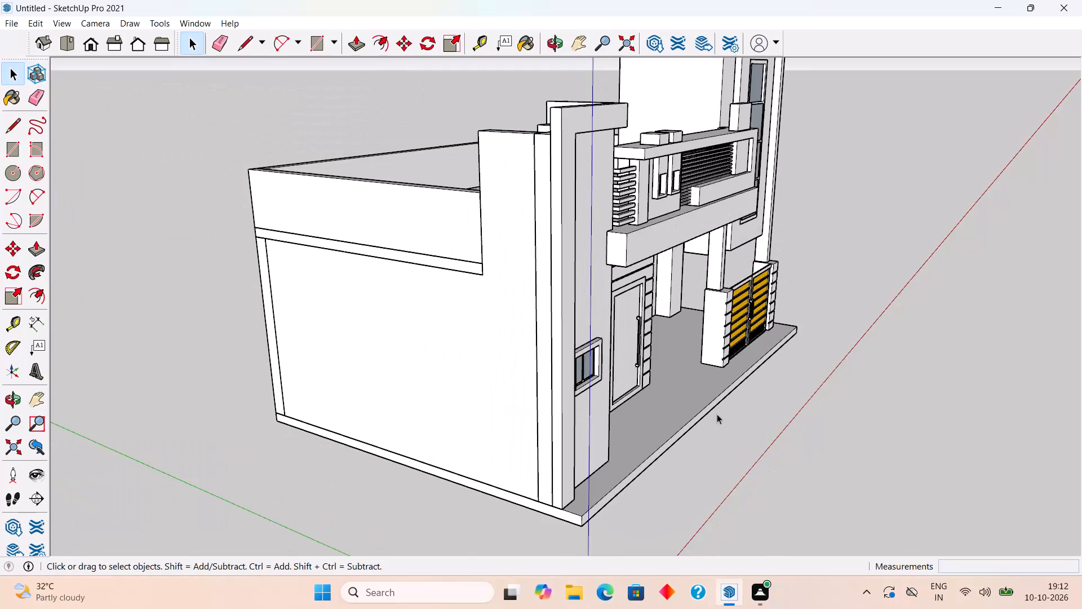
scroll(717, 414, up, 3)
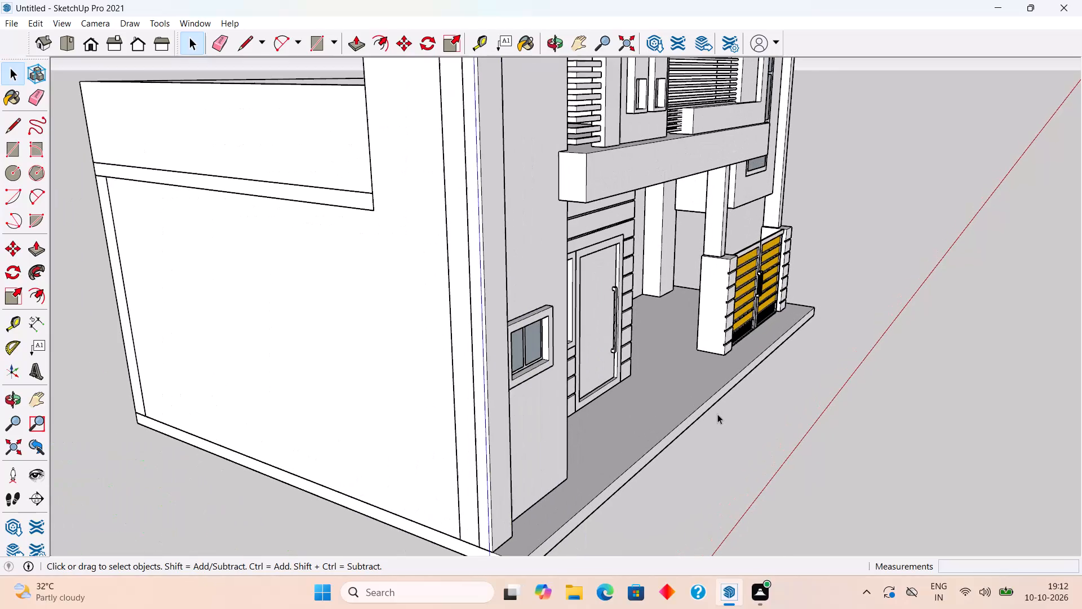
scroll(717, 414, down, 4)
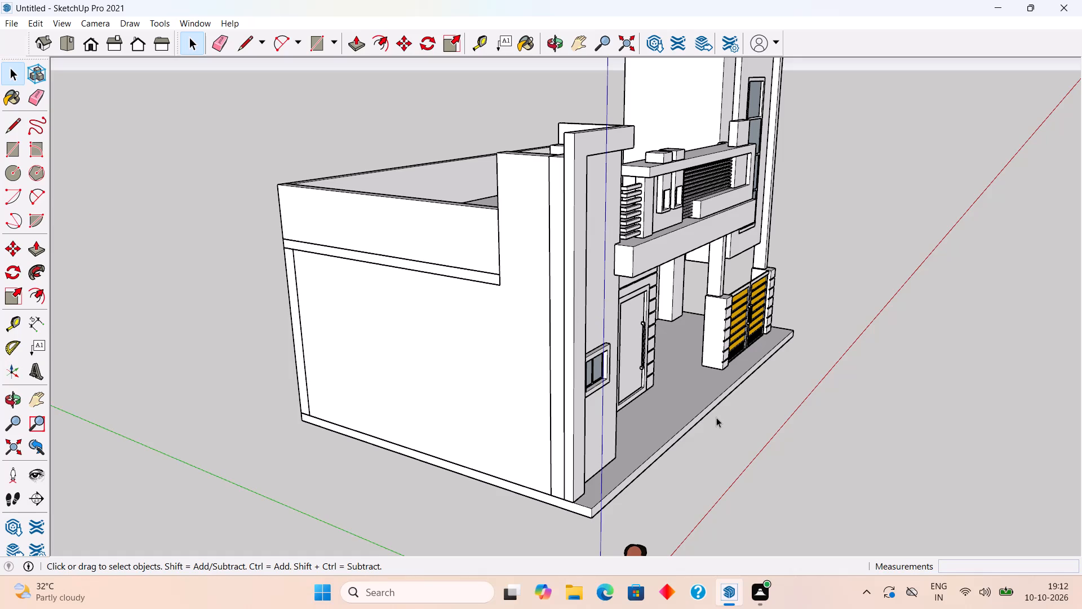
scroll(716, 417, down, 4)
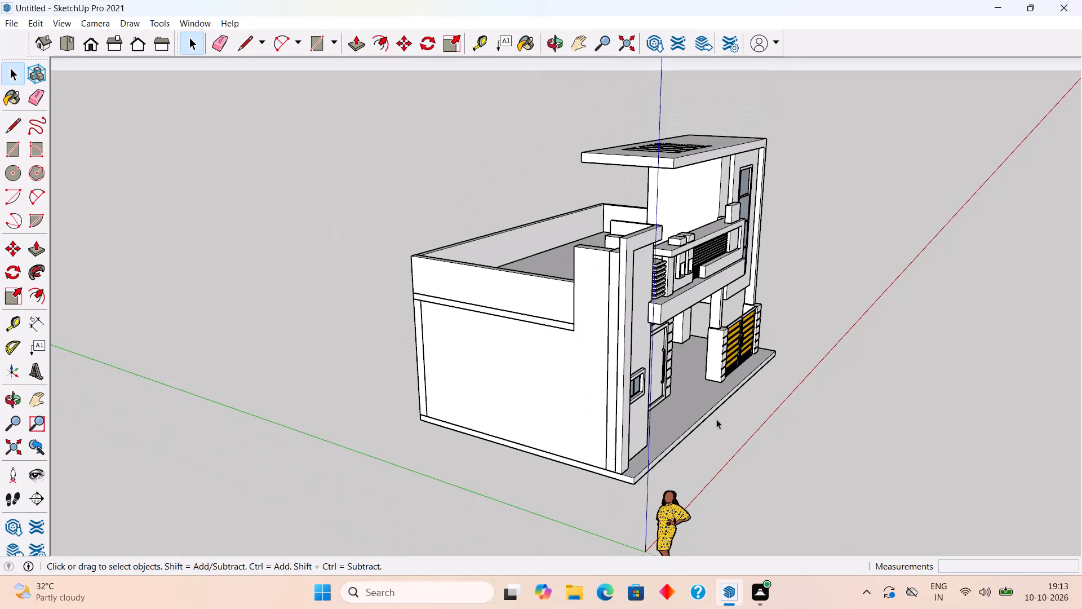
scroll(716, 419, up, 3)
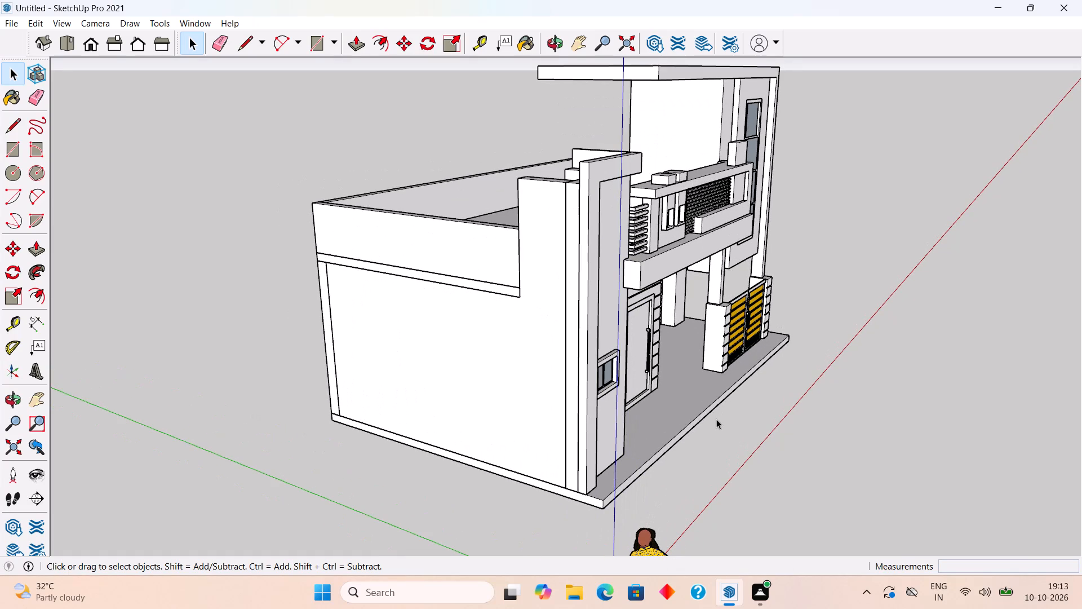
scroll(716, 419, down, 8)
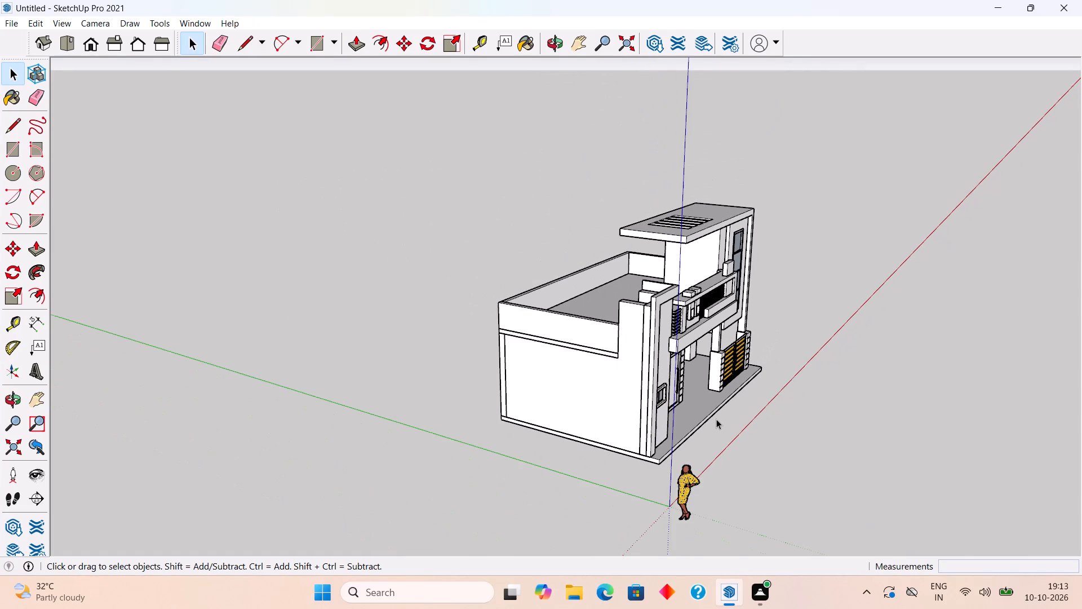
scroll(707, 422, up, 1)
middle_drag(705, 422, 512, 394)
scroll(521, 394, up, 3)
middle_drag(653, 418, 580, 394)
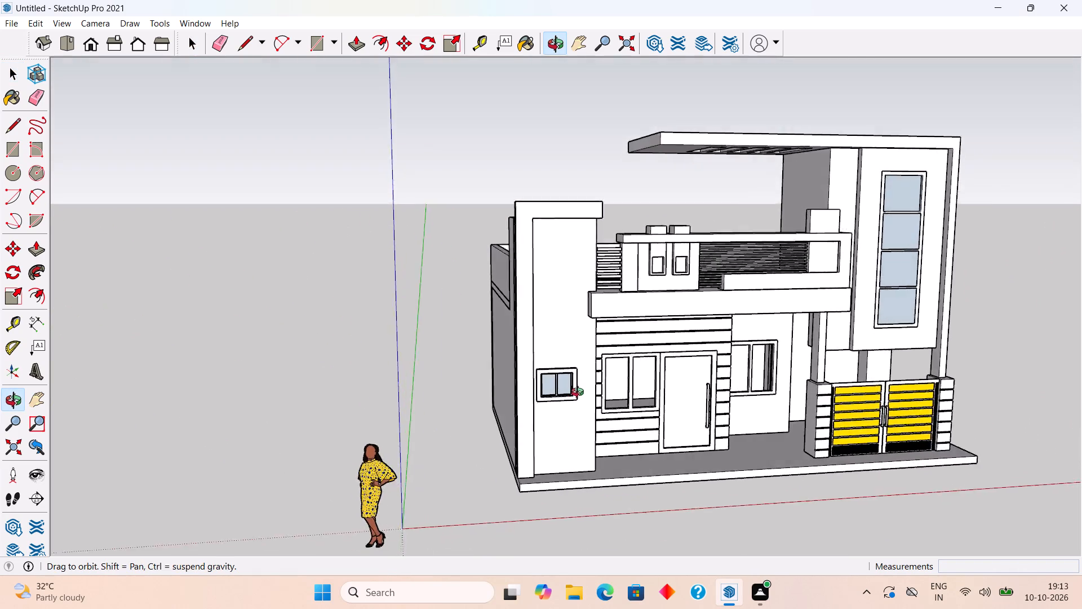
middle_drag(580, 394, 575, 390)
scroll(579, 393, up, 3)
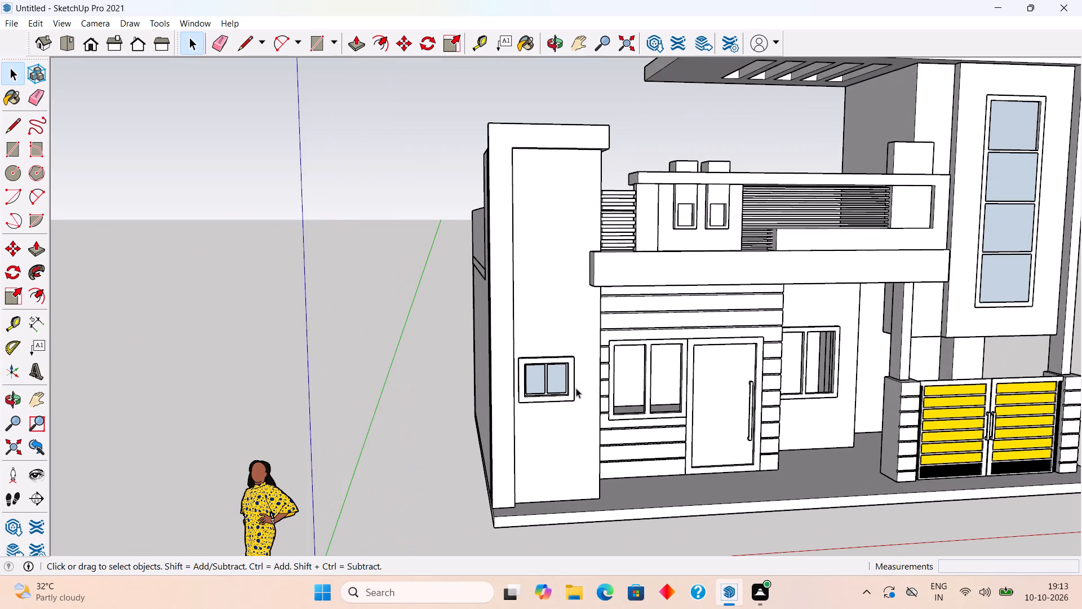
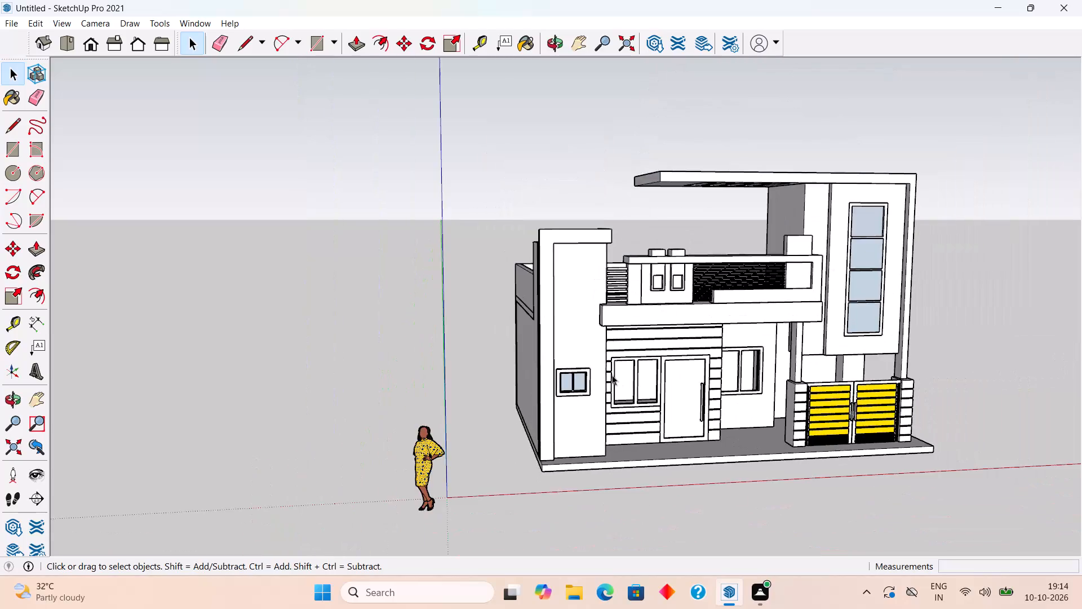
Examine the front facade from several angles, covering the entrance door, windows, balcony, porch floor and yellow gate.
middle_drag(605, 370, 500, 334)
scroll(500, 334, up, 1)
scroll(742, 454, up, 6)
middle_drag(721, 413, 724, 467)
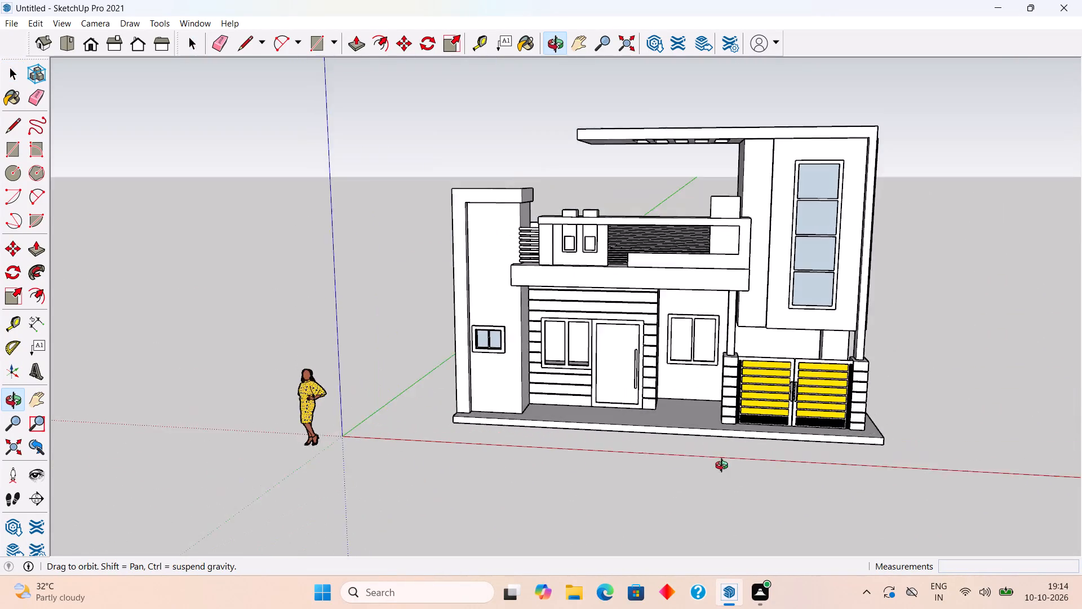
middle_drag(724, 467, 733, 481)
scroll(729, 478, up, 4)
middle_drag(652, 400, 673, 437)
scroll(664, 433, up, 4)
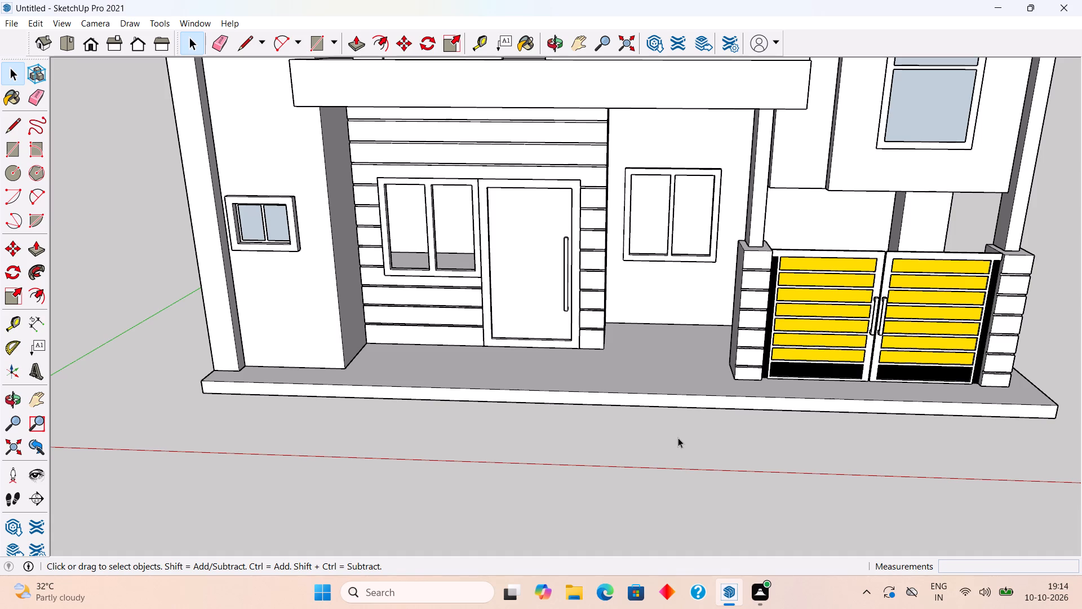
scroll(678, 438, down, 4)
middle_drag(562, 293, 569, 210)
scroll(569, 210, up, 3)
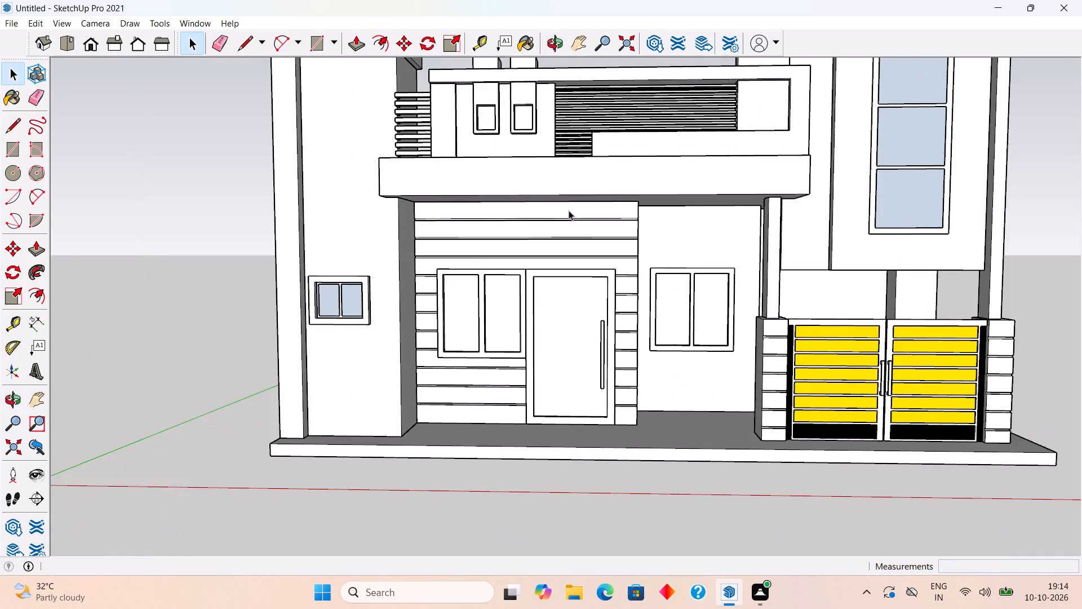
middle_drag(655, 445, 656, 461)
scroll(656, 449, down, 4)
middle_drag(658, 469, 733, 461)
scroll(731, 460, up, 3)
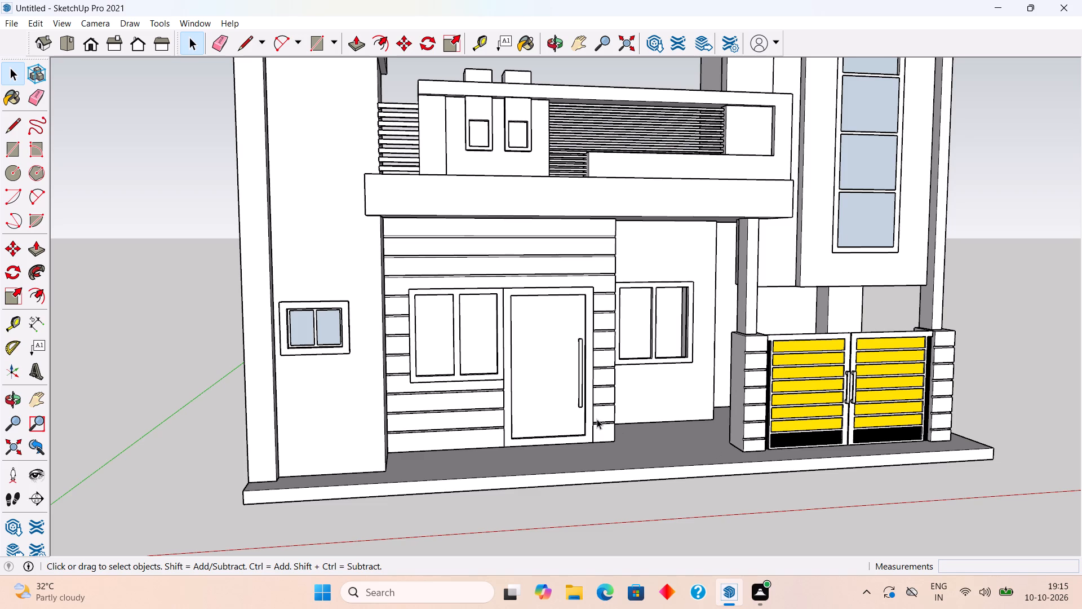
scroll(597, 419, down, 1)
scroll(595, 418, up, 1)
scroll(595, 418, down, 4)
middle_drag(600, 382, 525, 408)
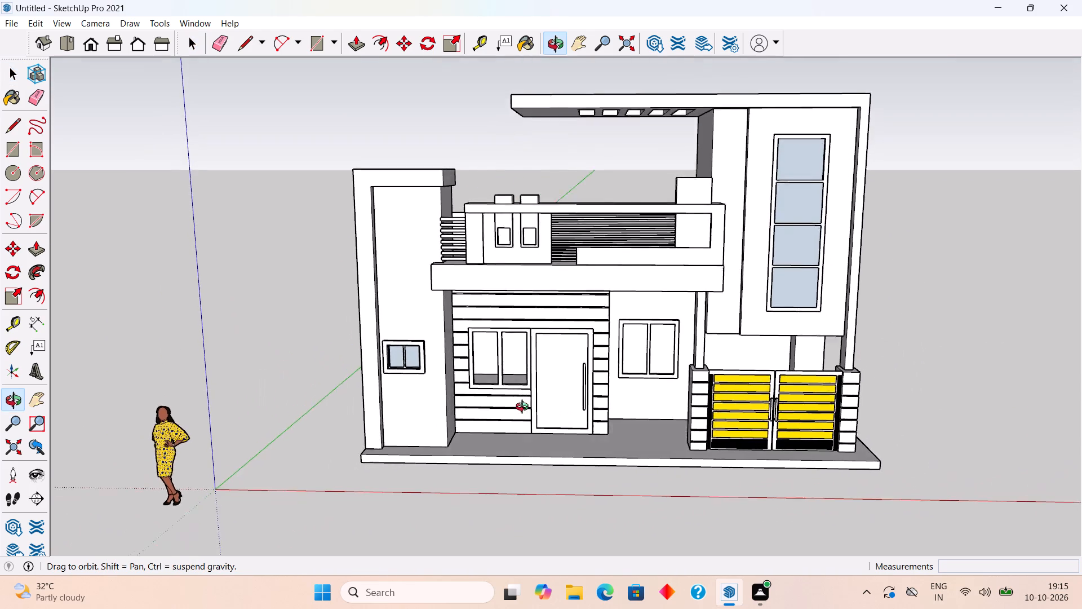
middle_drag(525, 408, 522, 407)
scroll(522, 407, up, 2)
middle_drag(639, 395, 644, 362)
scroll(644, 362, up, 1)
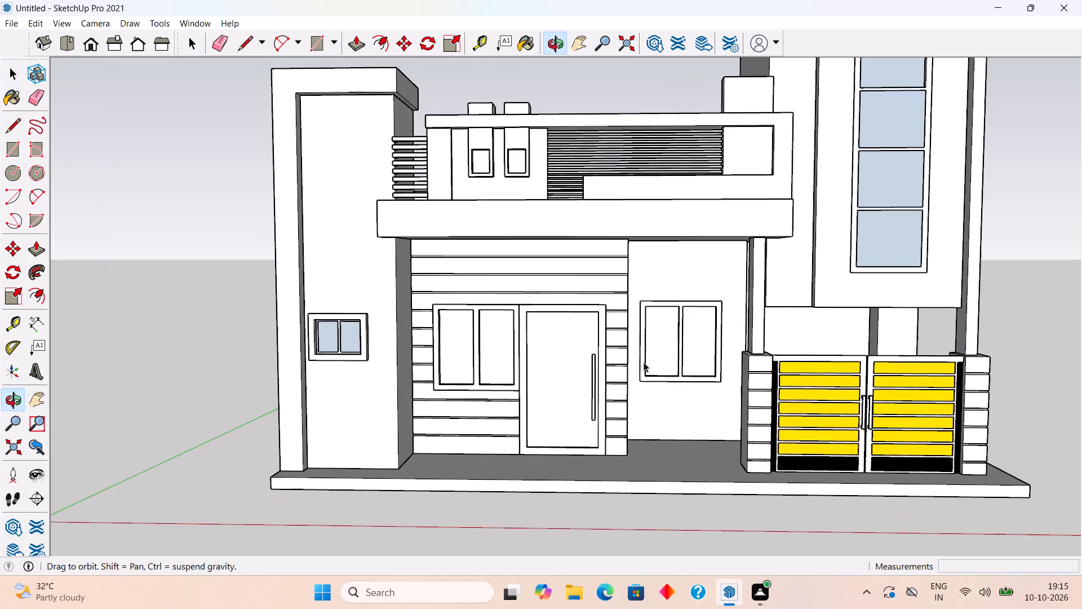
scroll(644, 362, down, 4)
scroll(644, 362, up, 4)
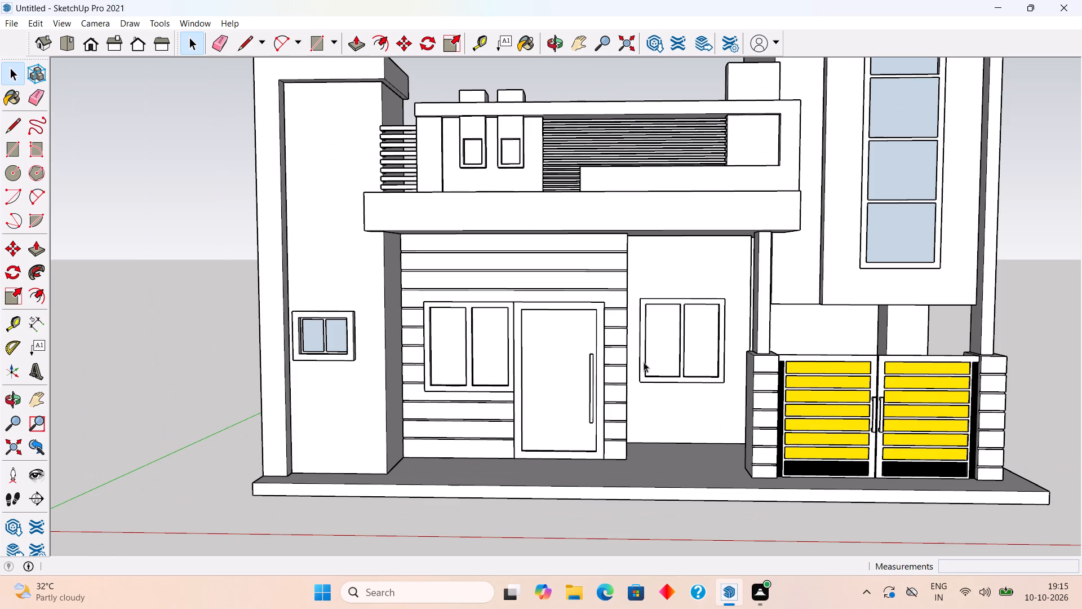
middle_drag(644, 362, 704, 430)
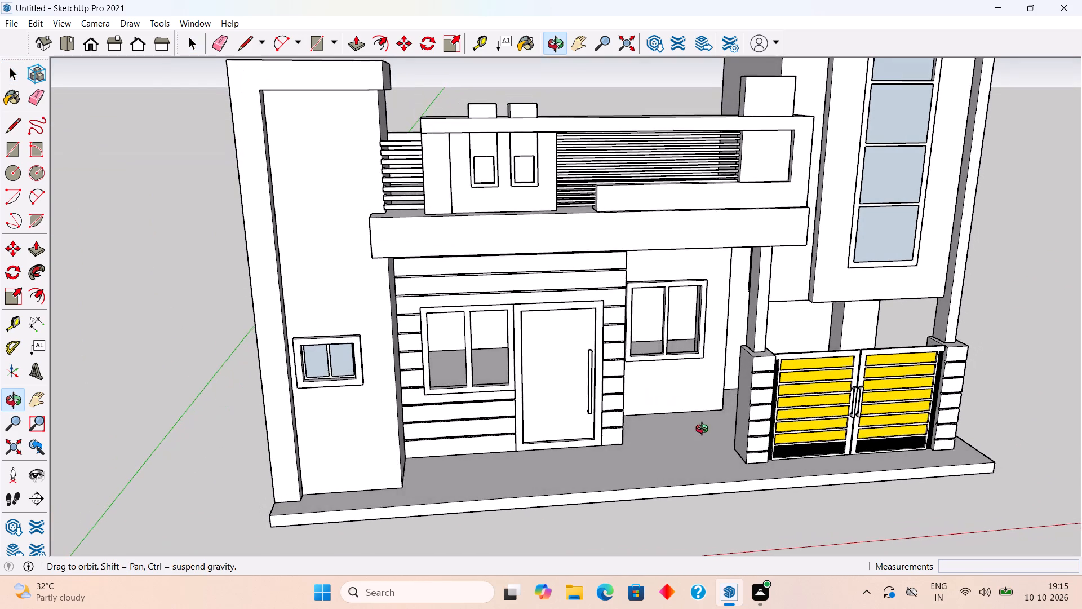
middle_drag(704, 430, 709, 434)
scroll(709, 434, up, 2)
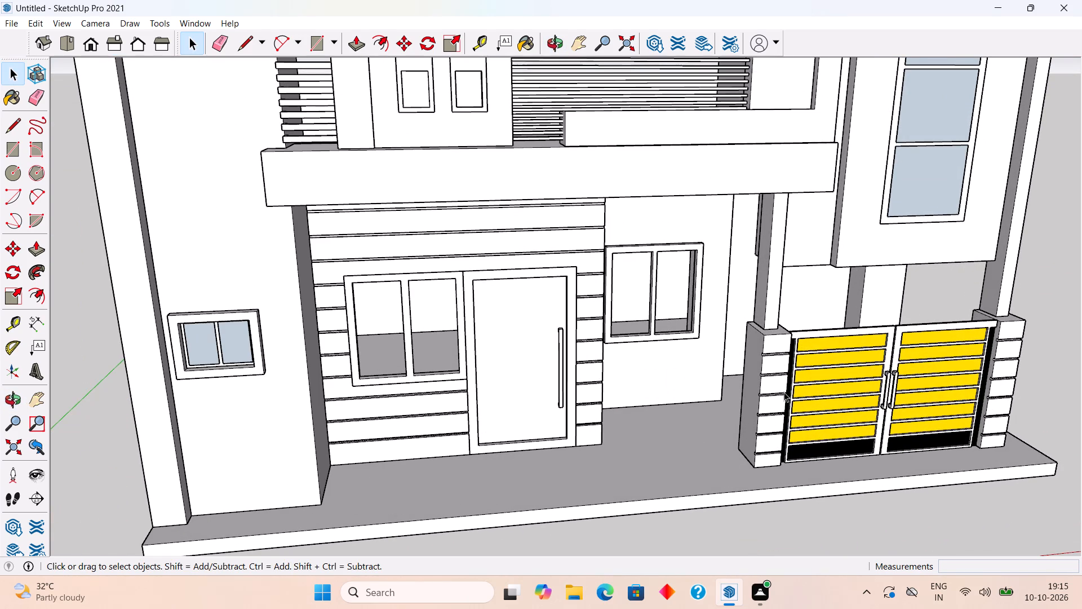
Place a guide along the base edge of the door wall's side return, running across the porch floor.
middle_drag(717, 442, 515, 497)
scroll(598, 438, up, 3)
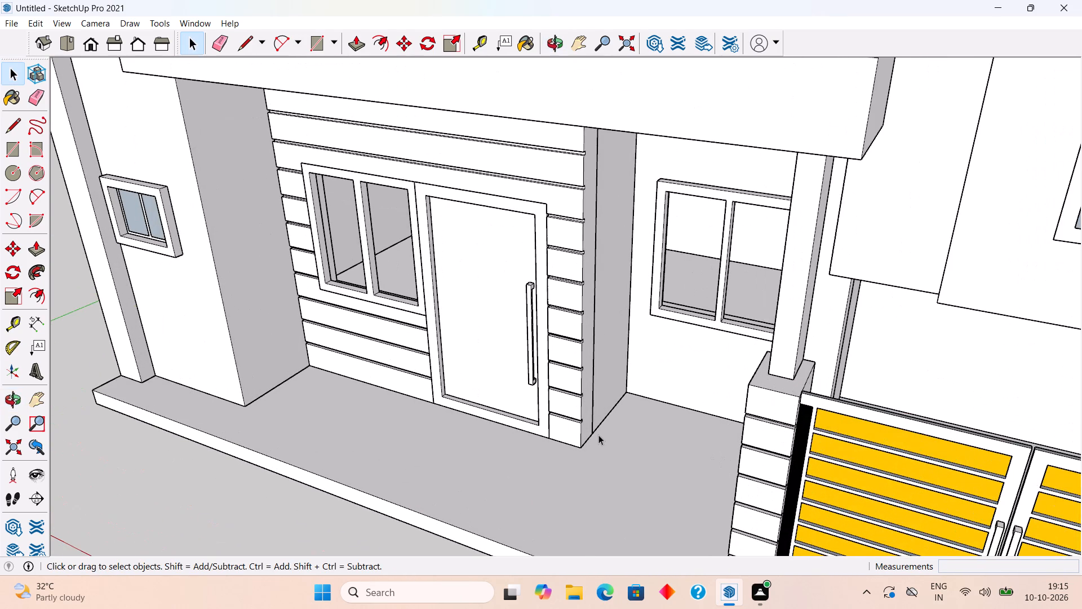
key(t)
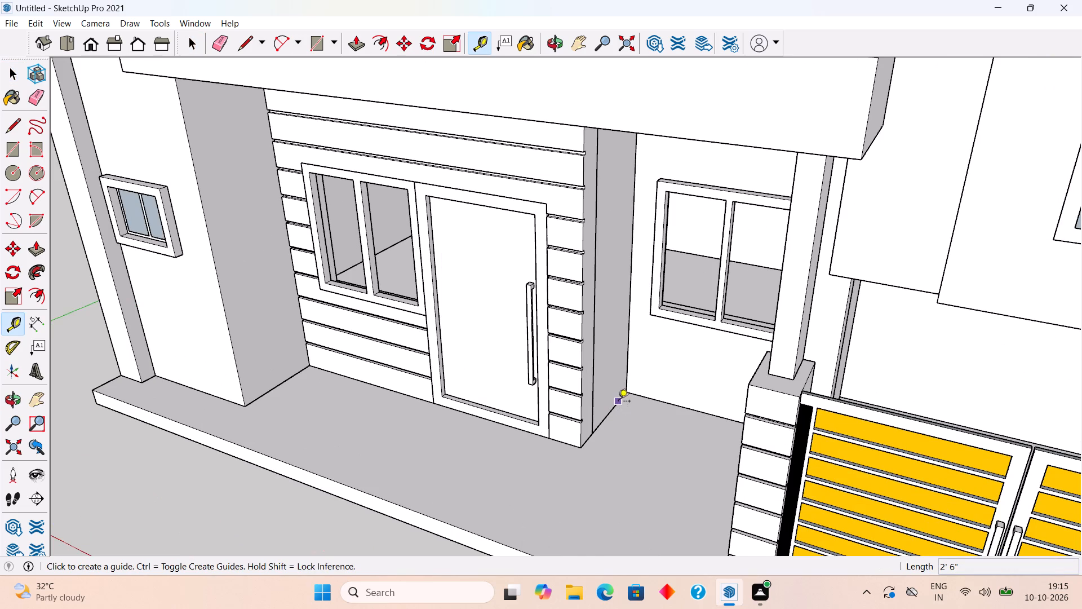
double_click(618, 402)
middle_drag(619, 401, 752, 363)
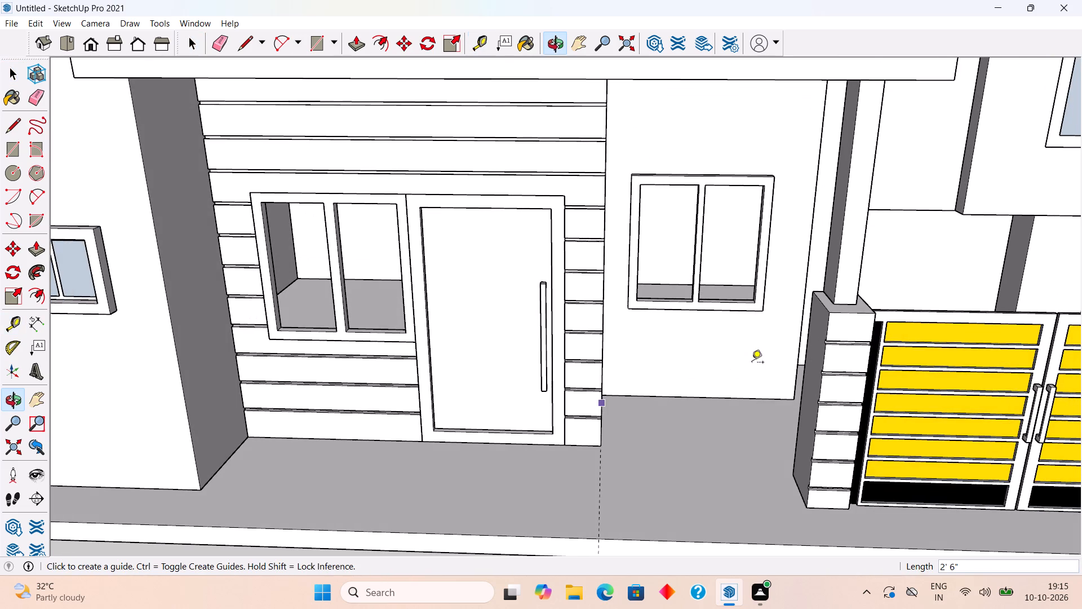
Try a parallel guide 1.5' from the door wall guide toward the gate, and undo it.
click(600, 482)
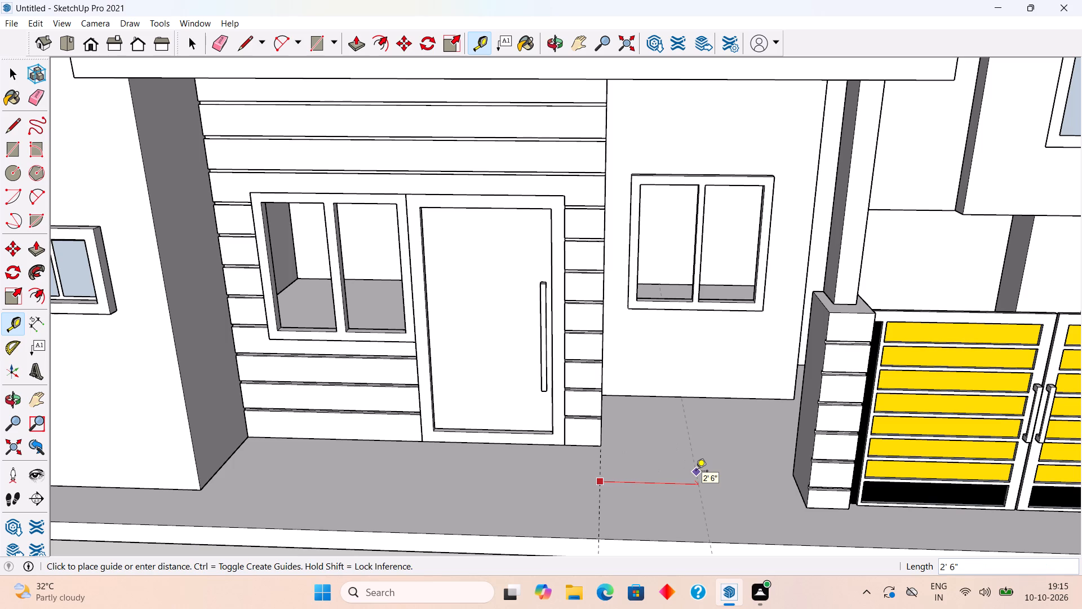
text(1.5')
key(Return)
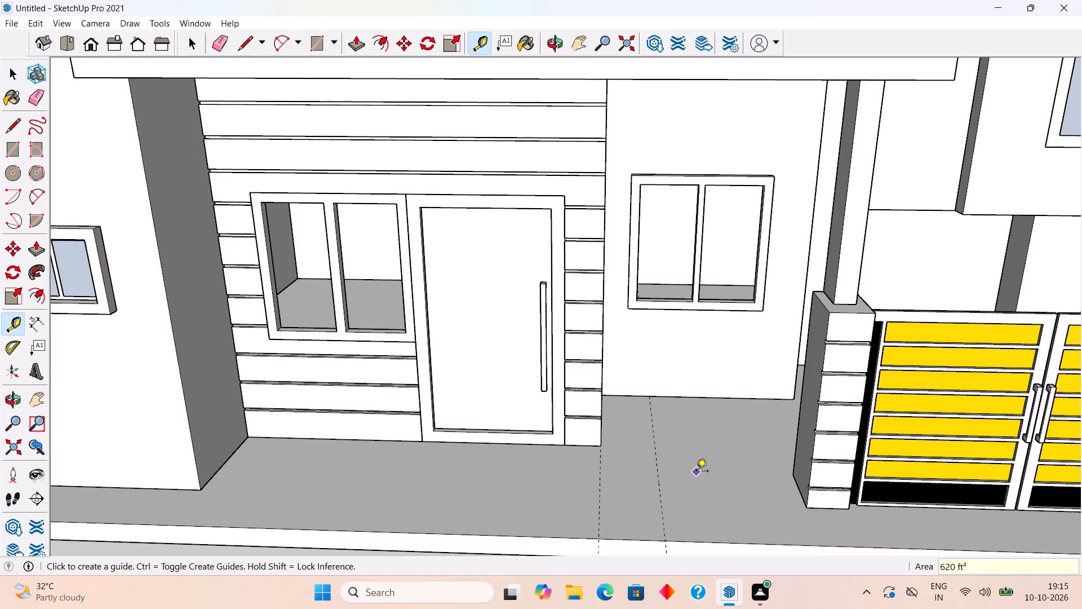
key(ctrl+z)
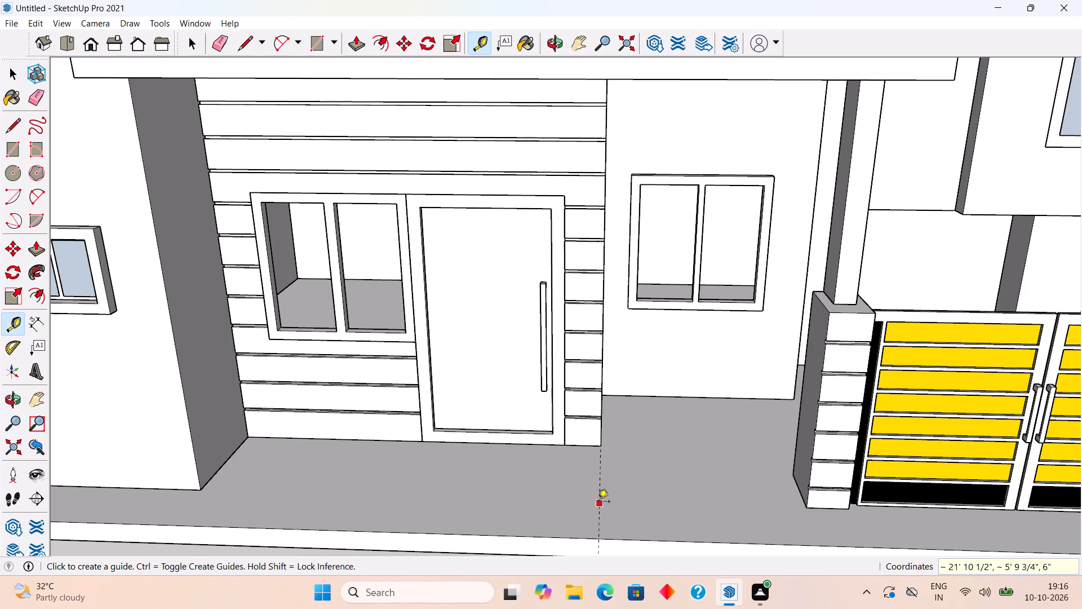
Place a parallel guide 2' from the door wall guide, toward the gate.
click(600, 501)
text(2')
key(Return)
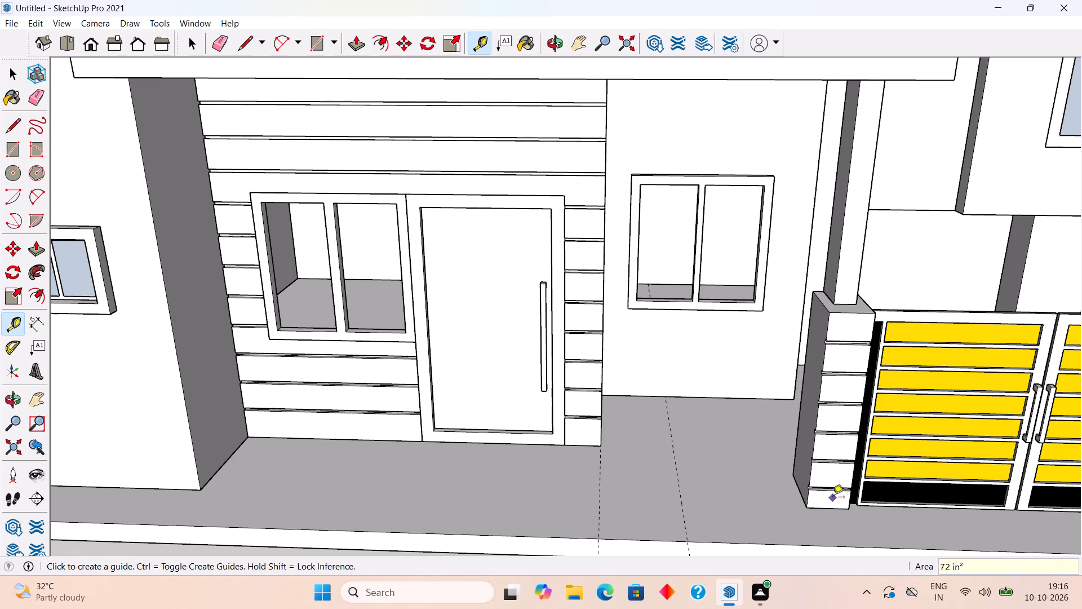
Place floor guides along the front base edge of the gate pillar nearest the door and 1' 6" behind it, at its back corner.
scroll(822, 512, up, 3)
double_click(814, 508)
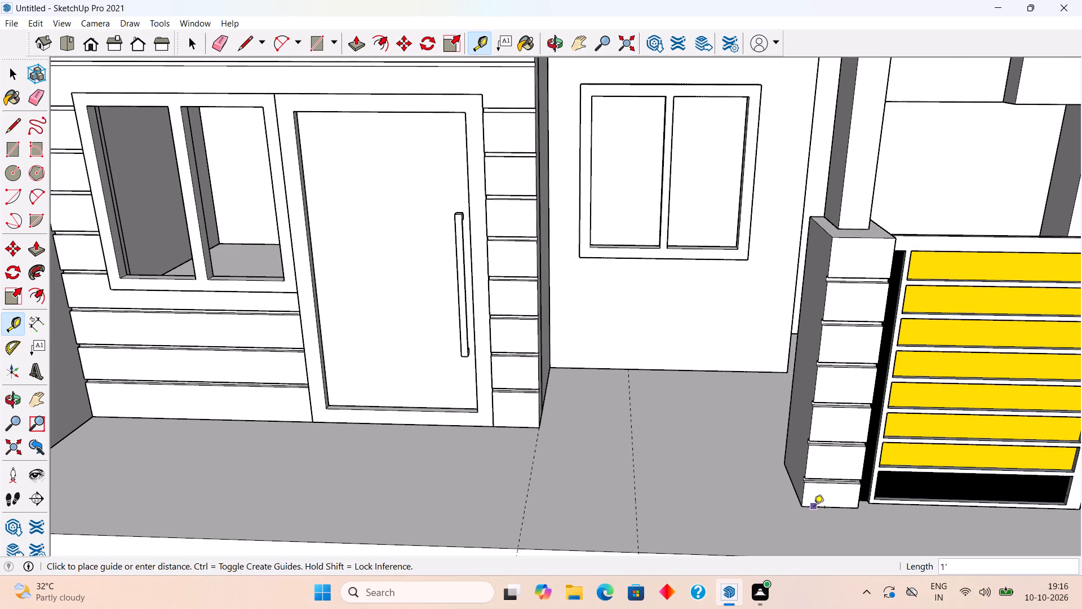
middle_drag(805, 521, 802, 584)
scroll(739, 517, up, 3)
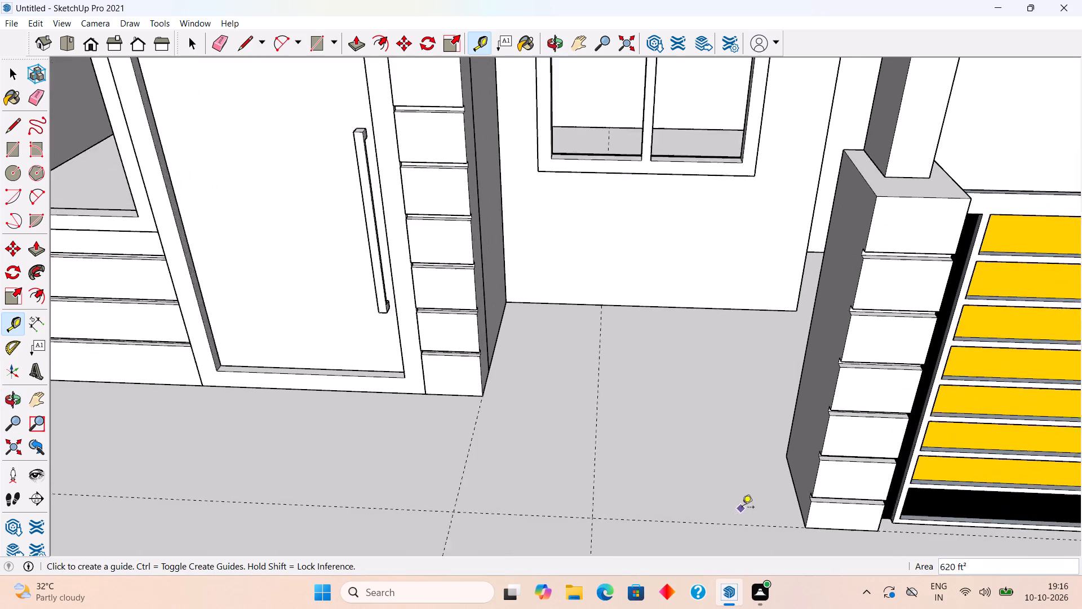
scroll(742, 508, up, 1)
middle_drag(797, 489, 823, 497)
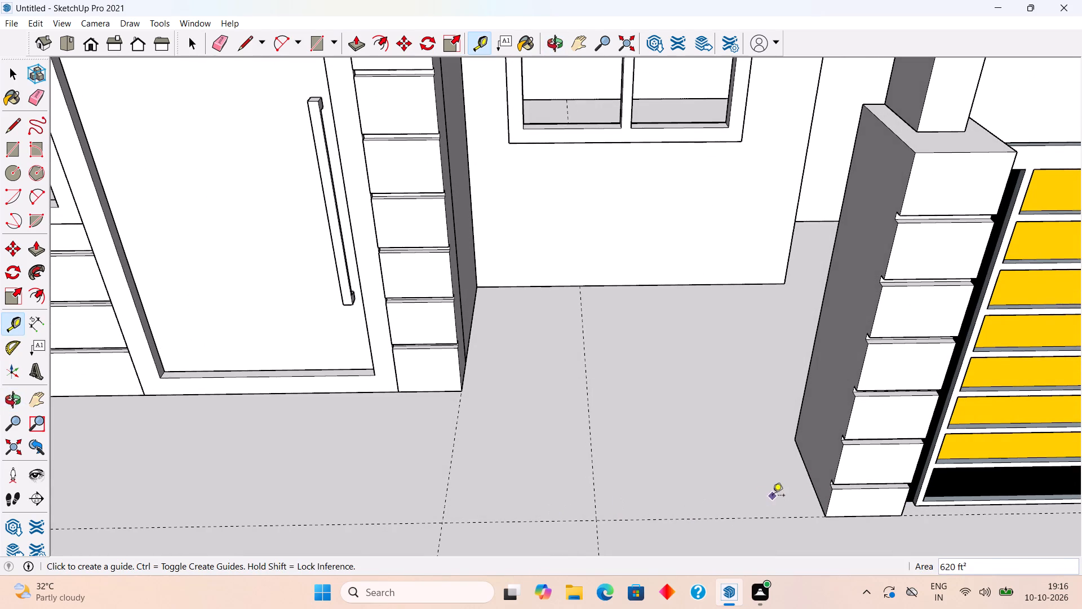
click(796, 520)
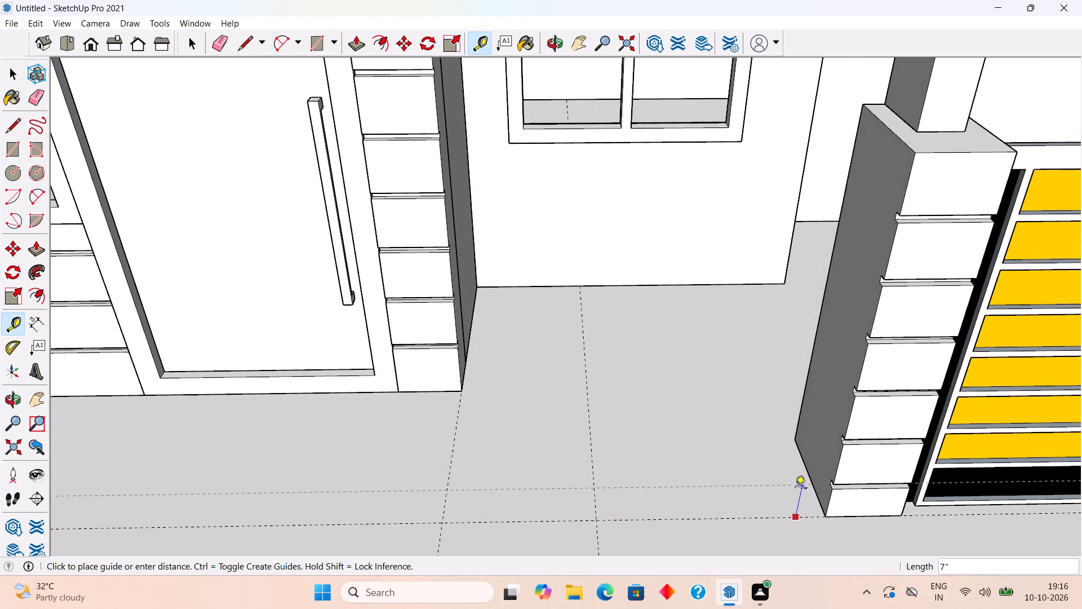
click(792, 443)
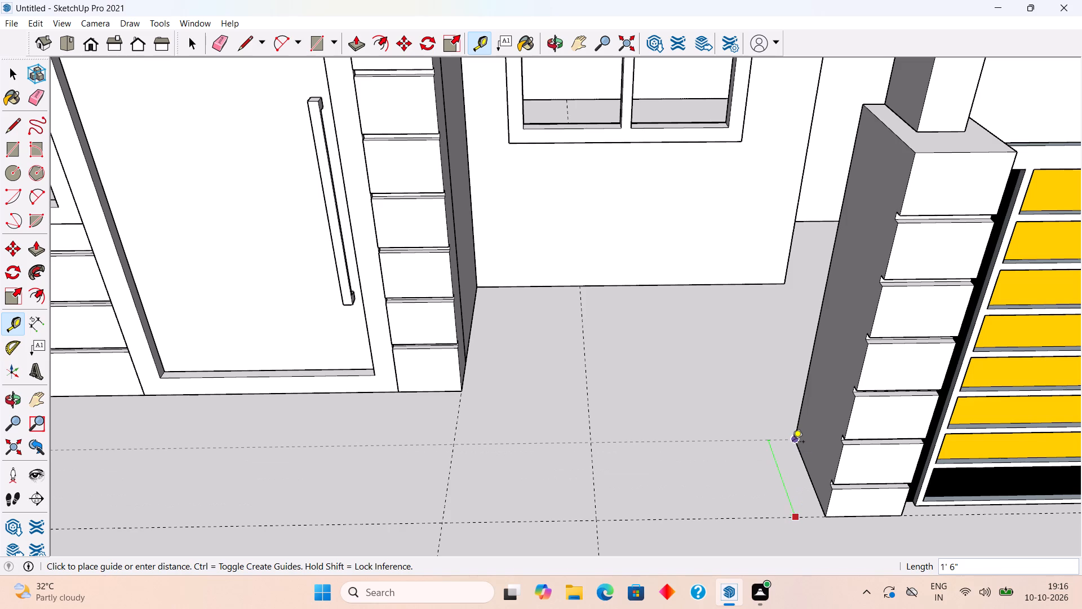
Place a floor guide 6" behind the gate pillar's front guide line.
middle_drag(791, 454, 790, 492)
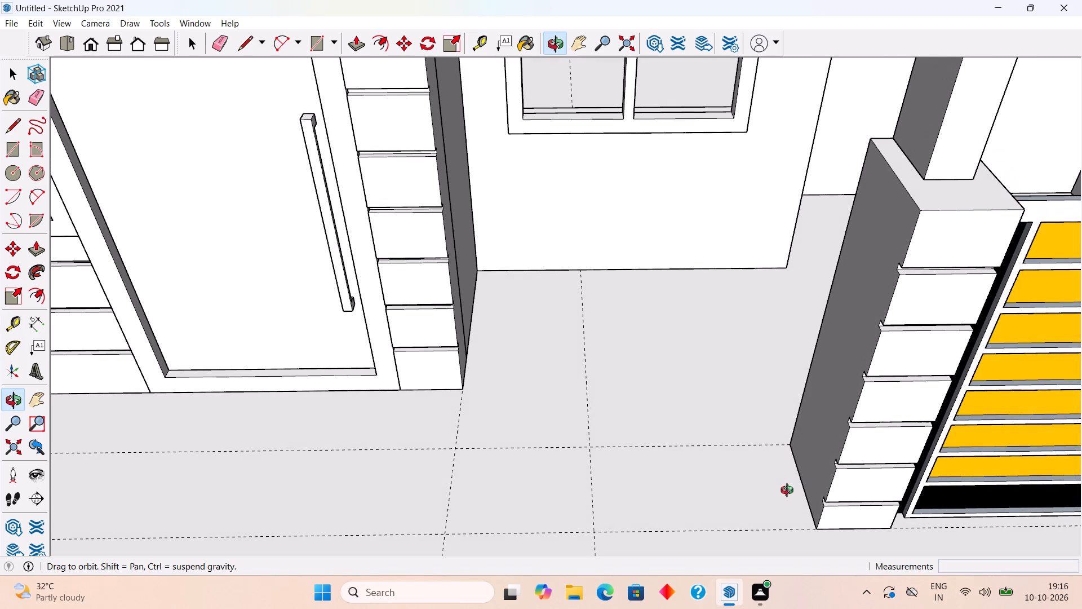
middle_drag(790, 492, 792, 504)
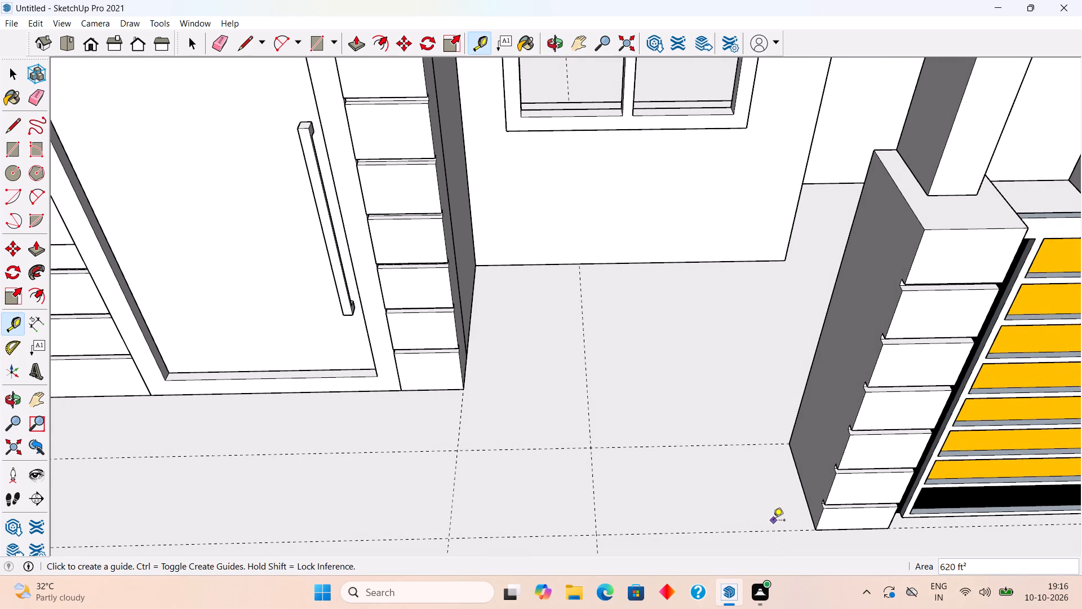
click(773, 527)
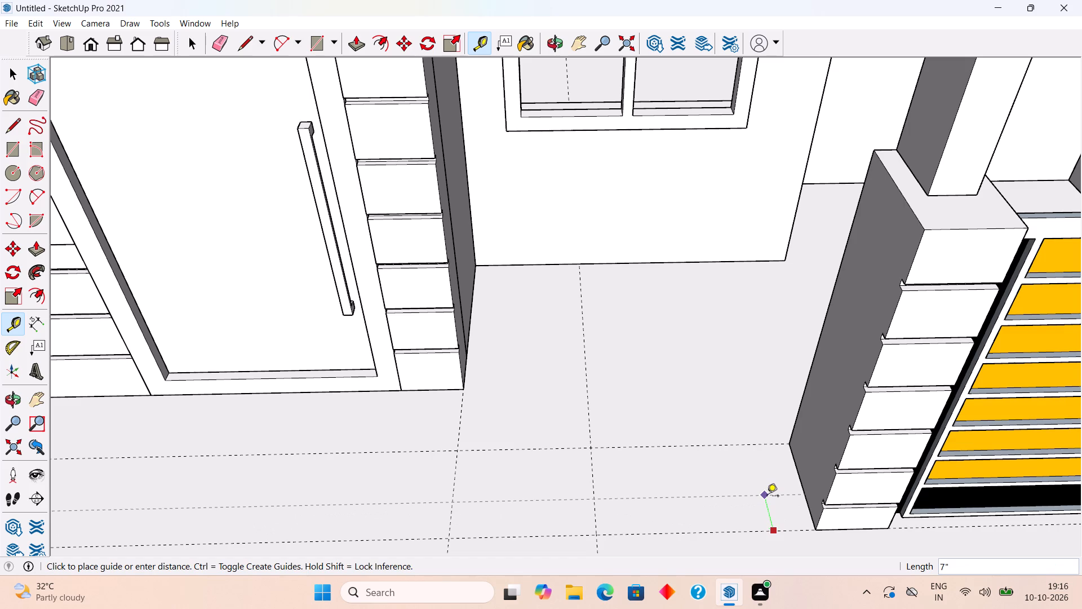
text(6")
key(Return)
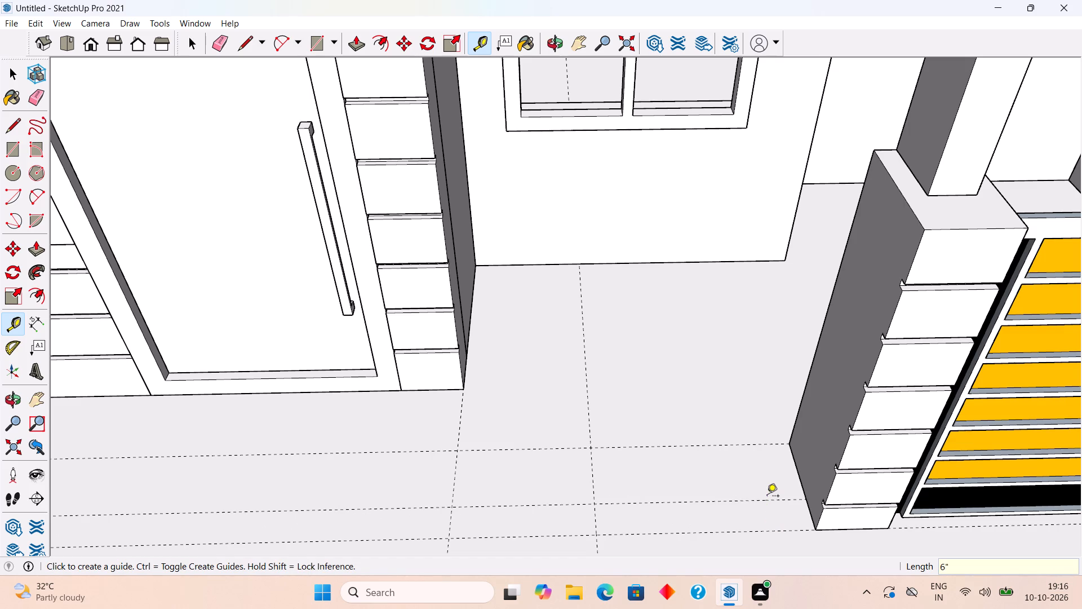
Draw a 3' by 6" rectangle on the porch floor, from the 2' guide to the gate pillar's front corner.
key(r)
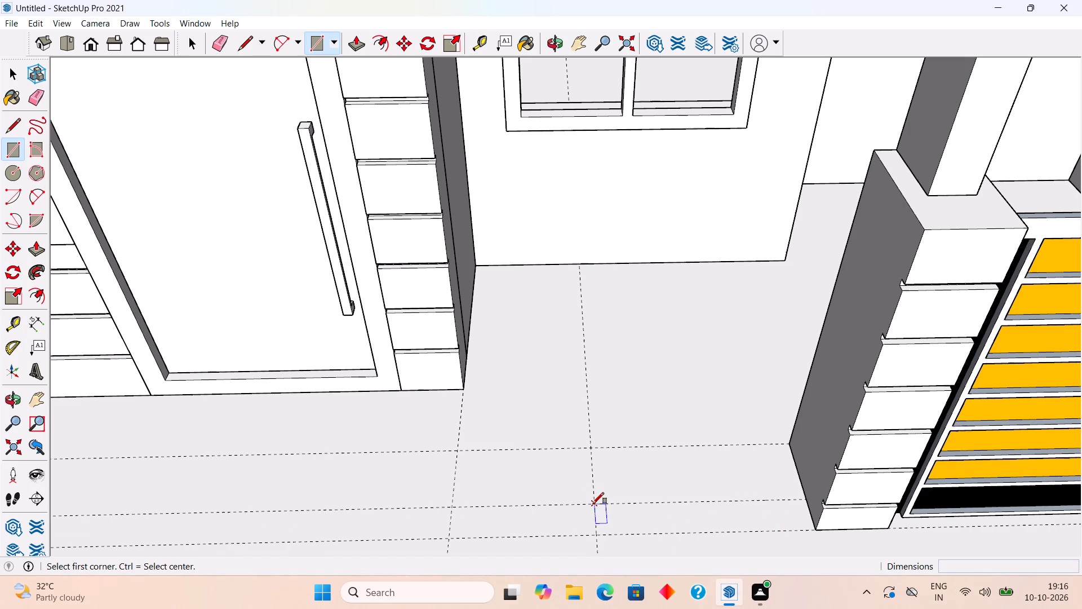
click(593, 504)
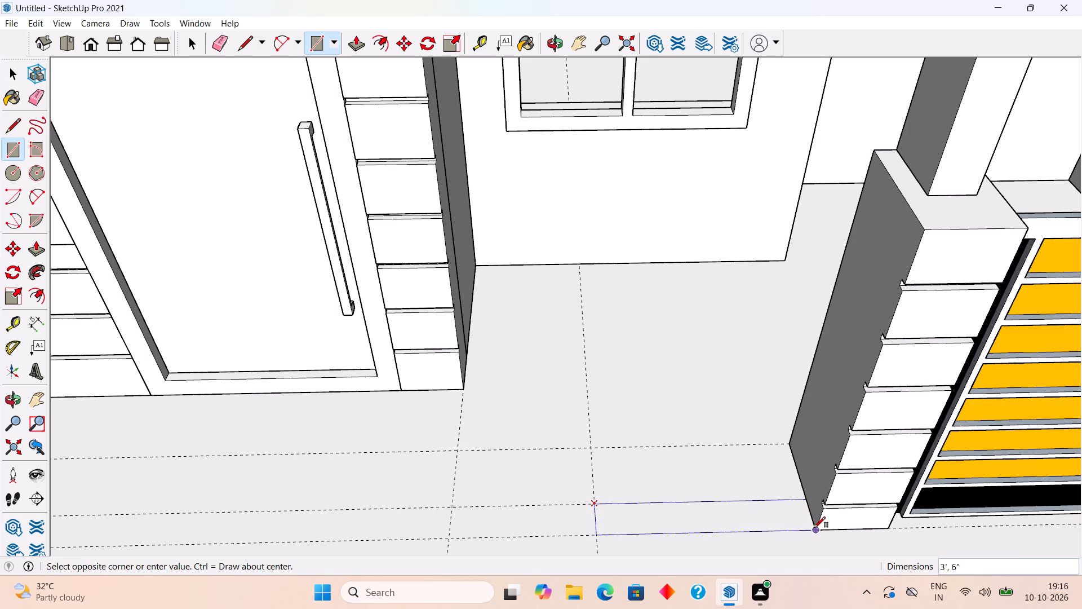
click(814, 528)
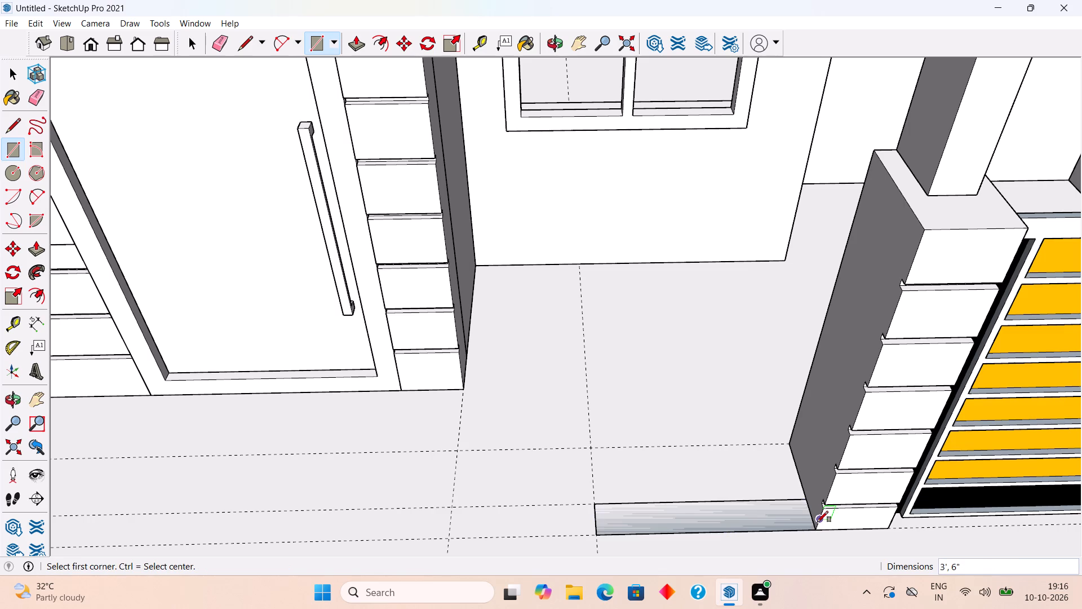
key(space)
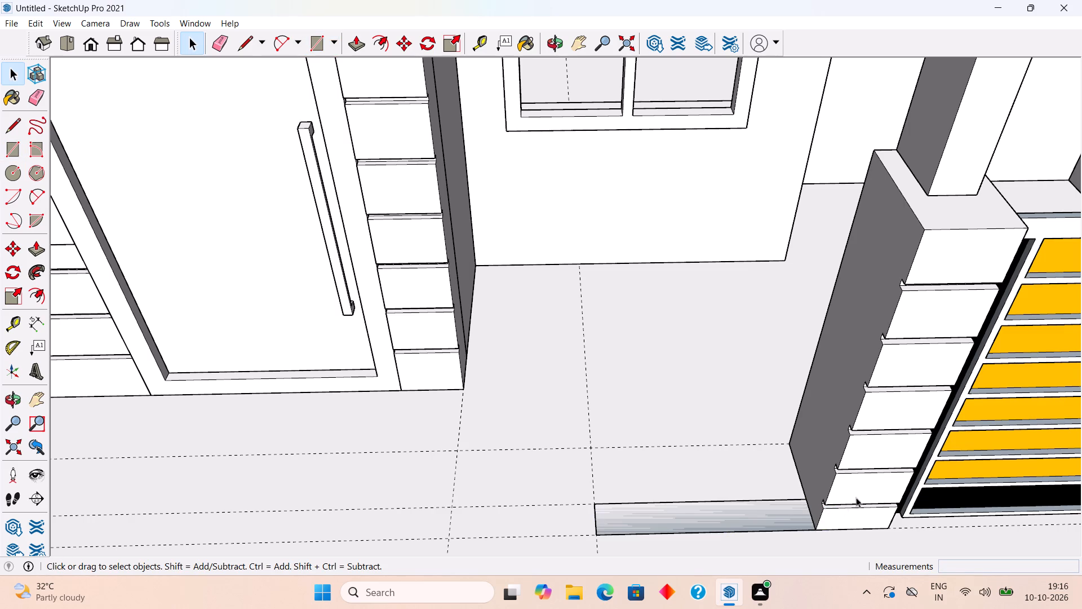
Push/Pull the floor rectangle up 4' into a low wall beside the gate pillar.
key(p)
click(744, 527)
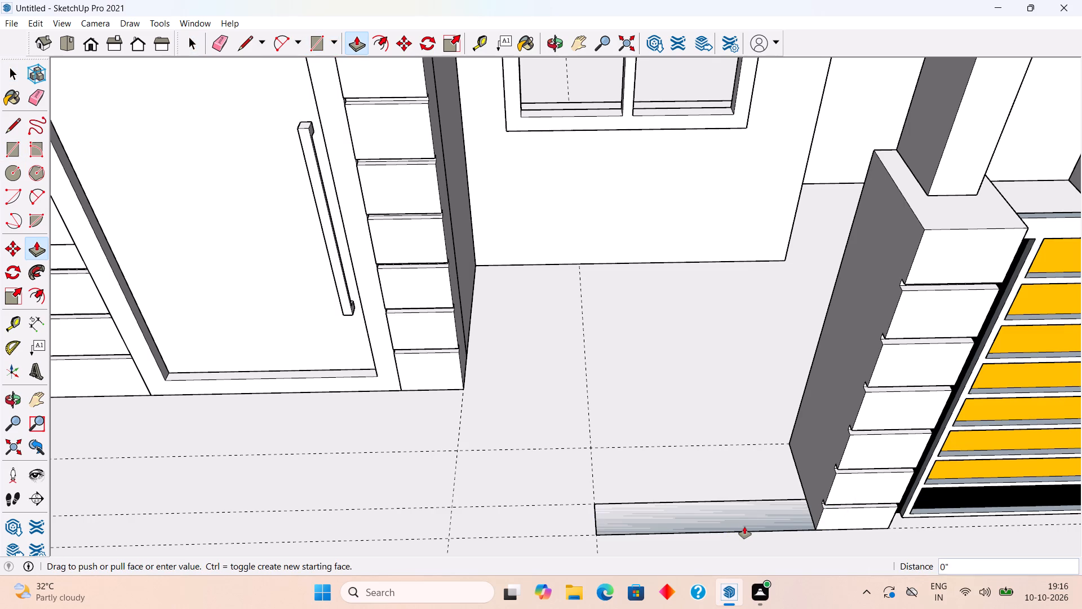
text(4')
key(Return)
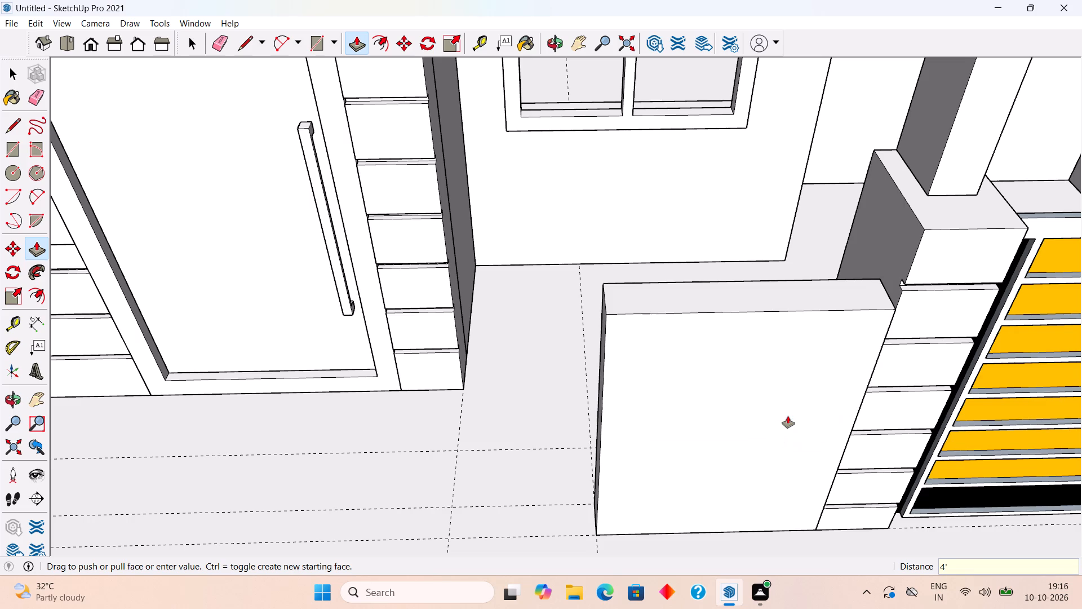
Raise the low wall's top face another 4", level with the gate pillar's uppermost groove.
middle_drag(787, 409, 748, 265)
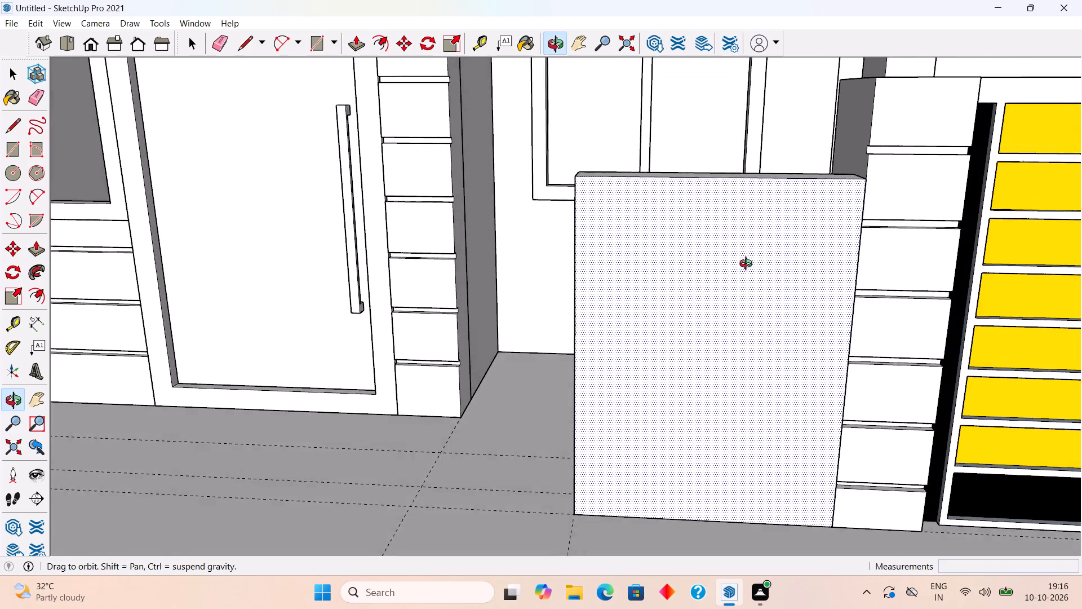
middle_drag(748, 265, 722, 389)
click(801, 306)
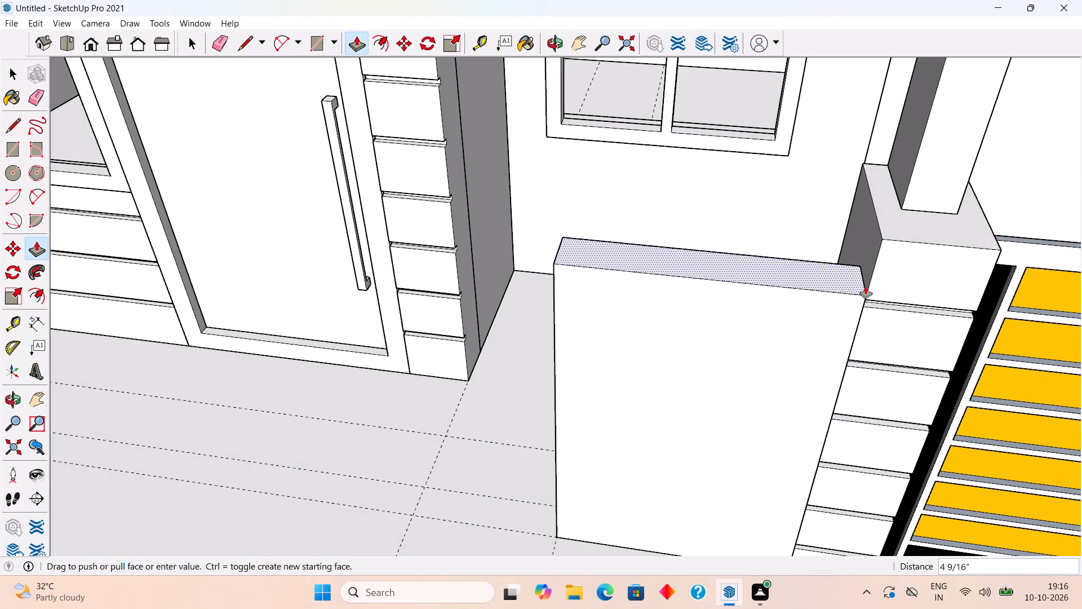
click(880, 298)
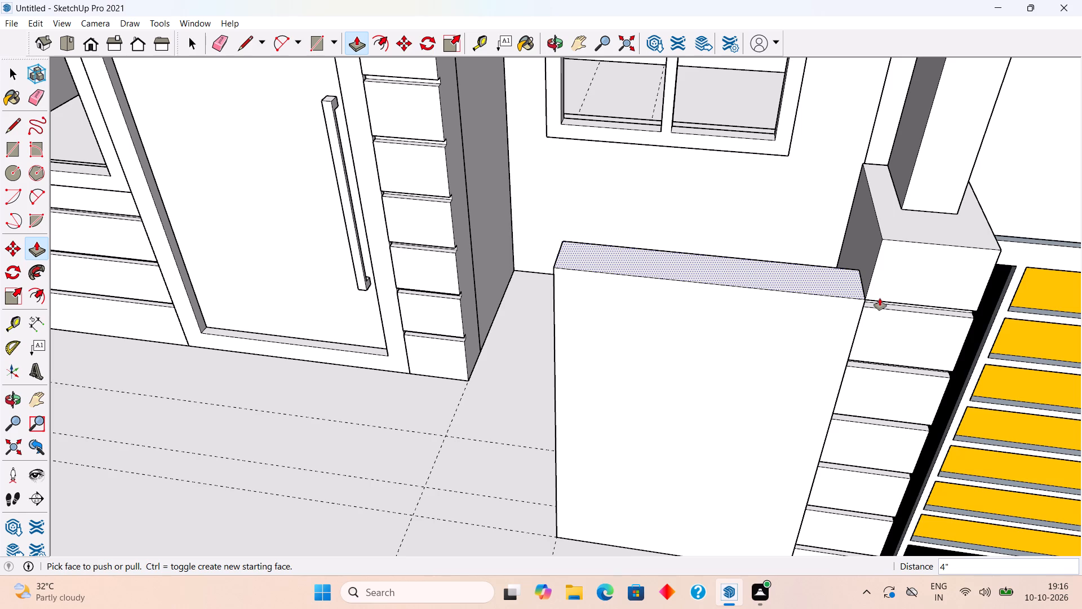
key(space)
scroll(825, 400, down, 8)
middle_drag(925, 405, 924, 326)
scroll(924, 329, up, 2)
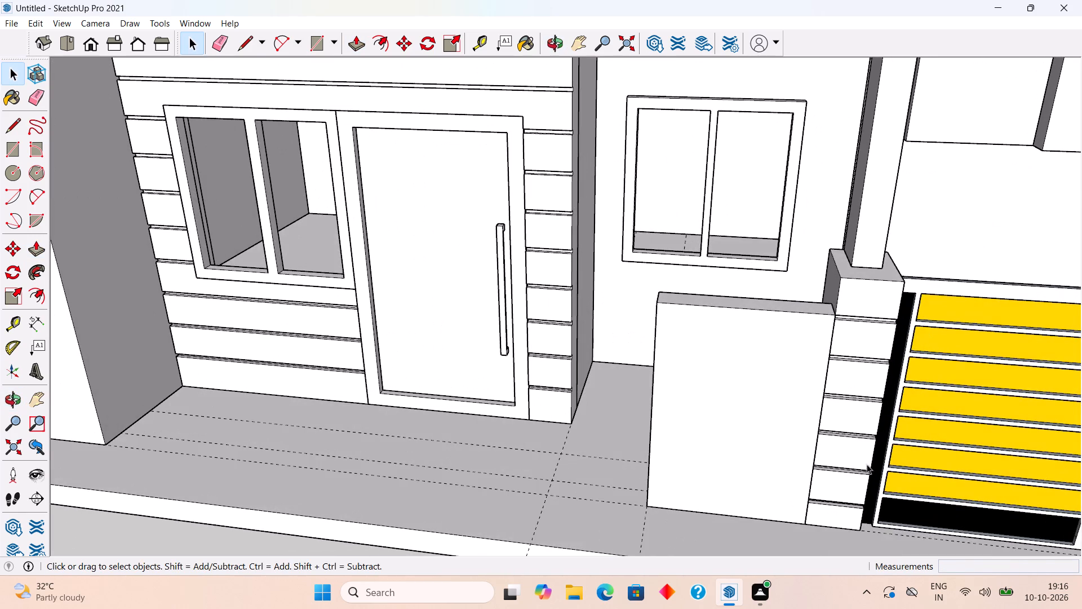
Make the whole low wall beside the gate pillar into a group.
middle_drag(861, 462, 985, 379)
scroll(982, 378, up, 3)
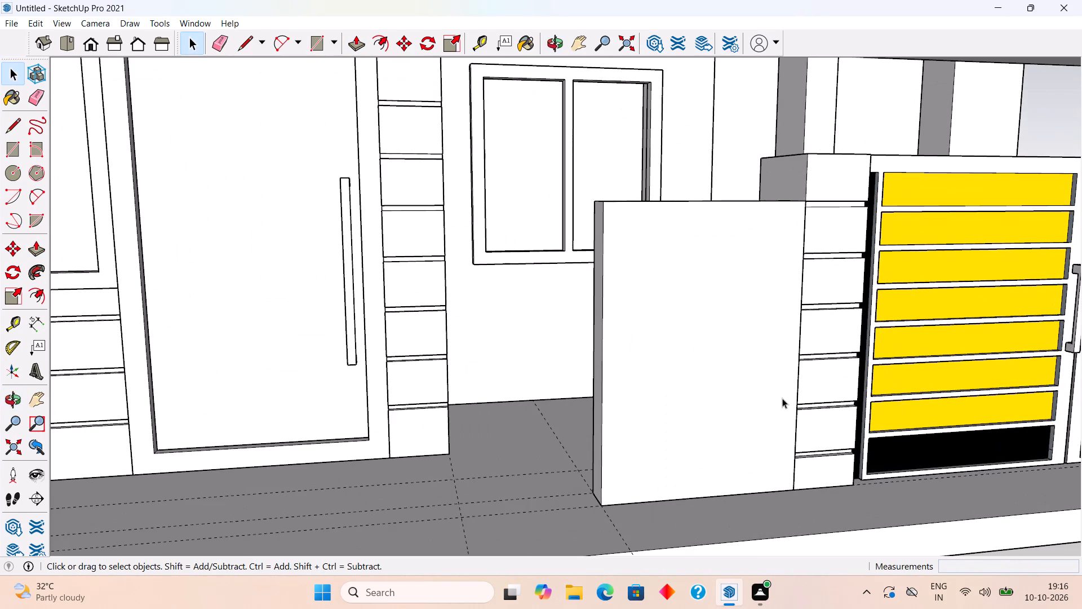
double_click(782, 398)
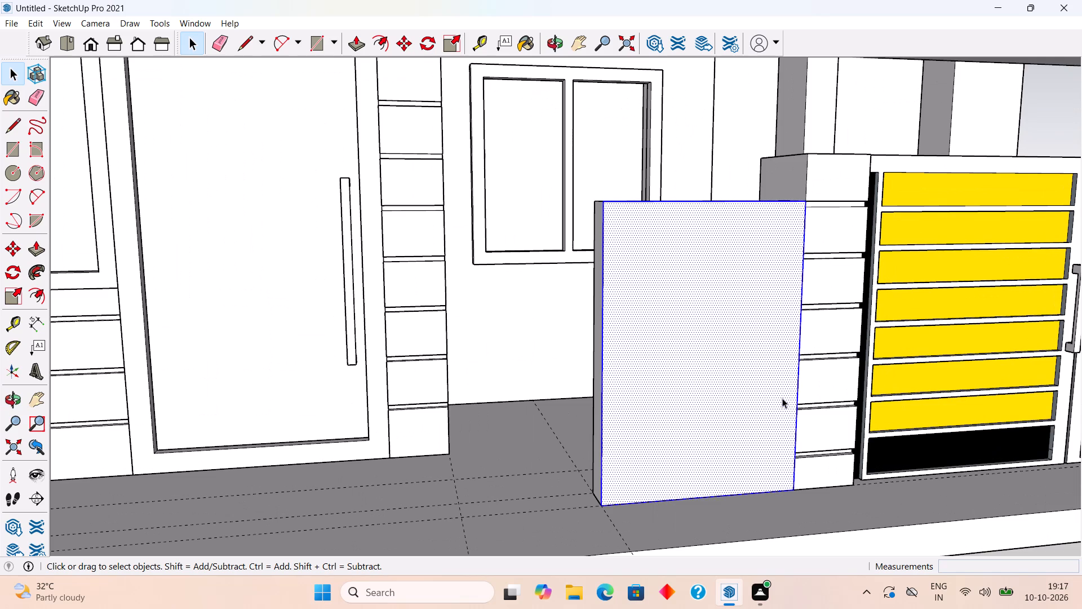
double_click(782, 398)
triple_click(782, 398)
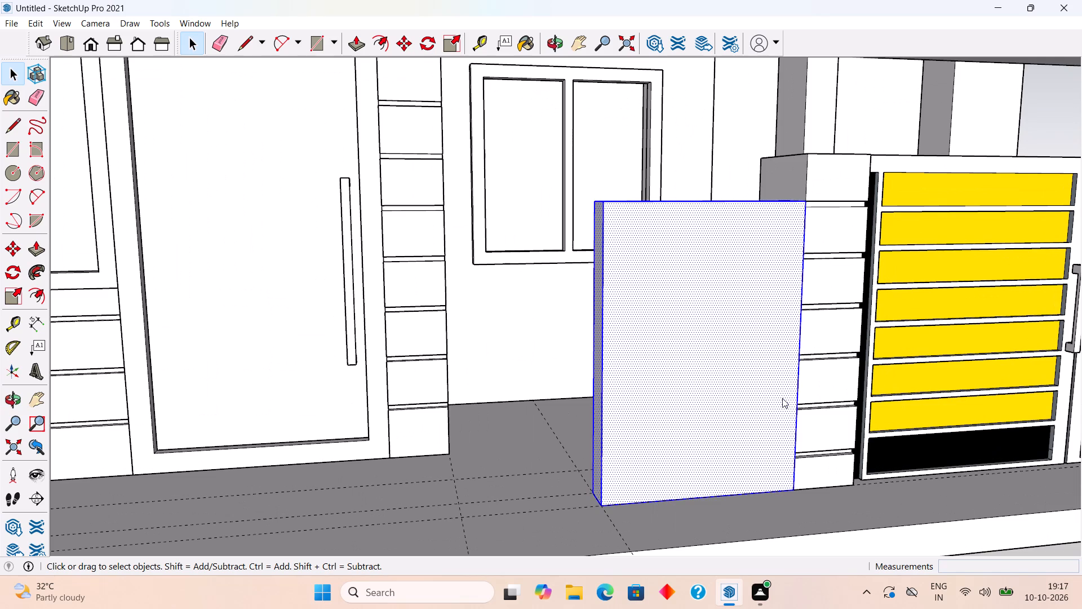
right_click(782, 398)
click(842, 303)
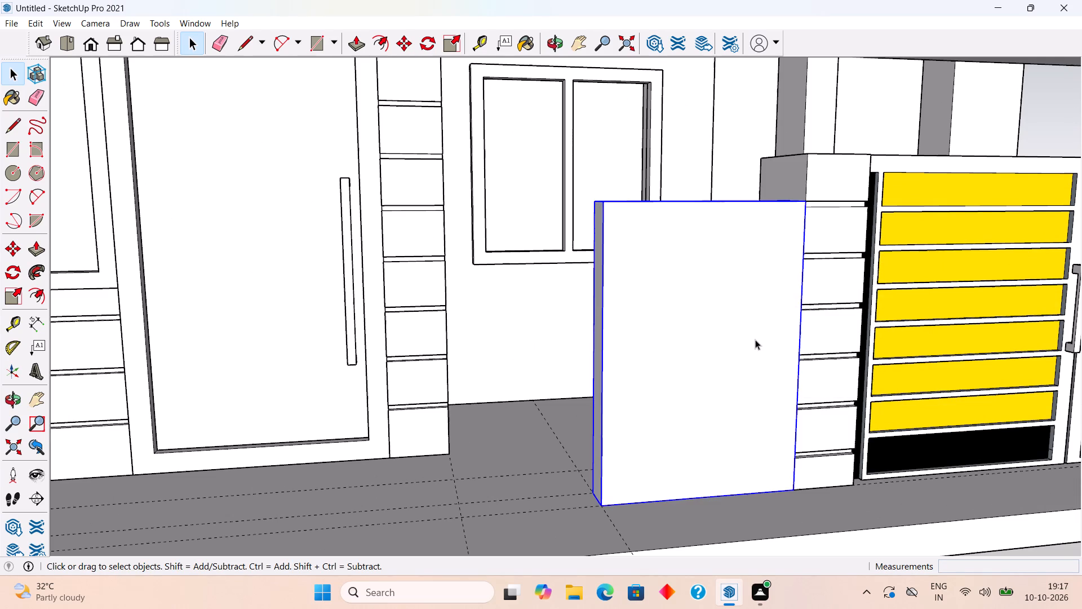
scroll(757, 346, down, 3)
click(882, 526)
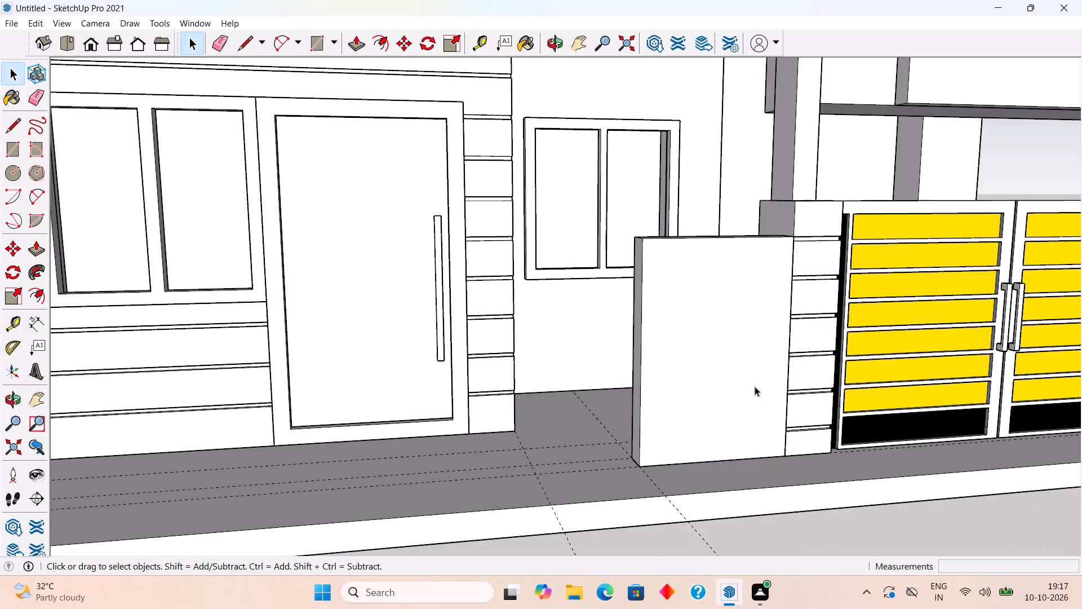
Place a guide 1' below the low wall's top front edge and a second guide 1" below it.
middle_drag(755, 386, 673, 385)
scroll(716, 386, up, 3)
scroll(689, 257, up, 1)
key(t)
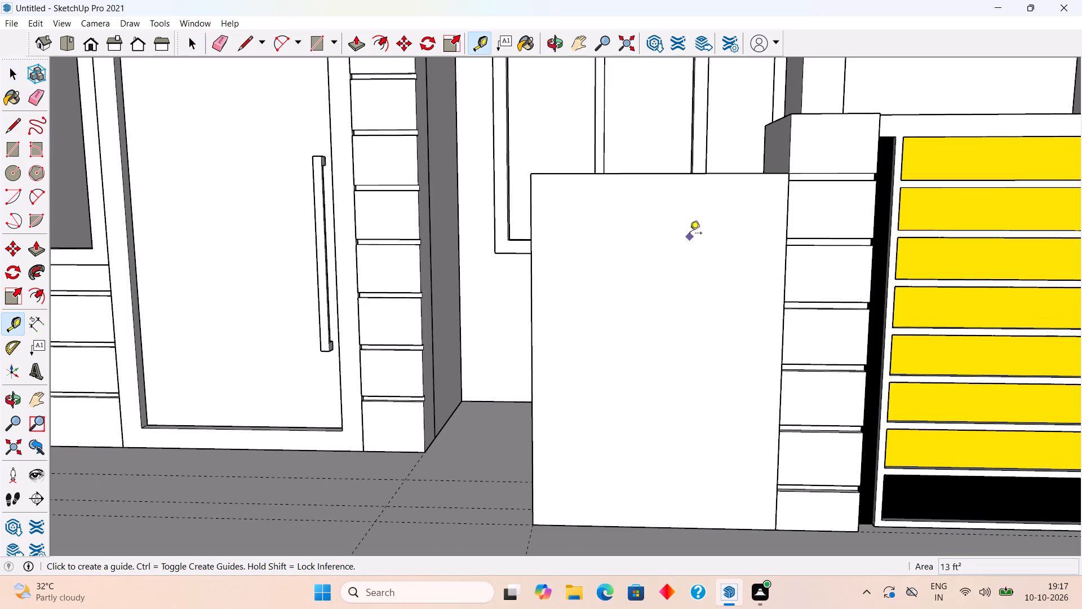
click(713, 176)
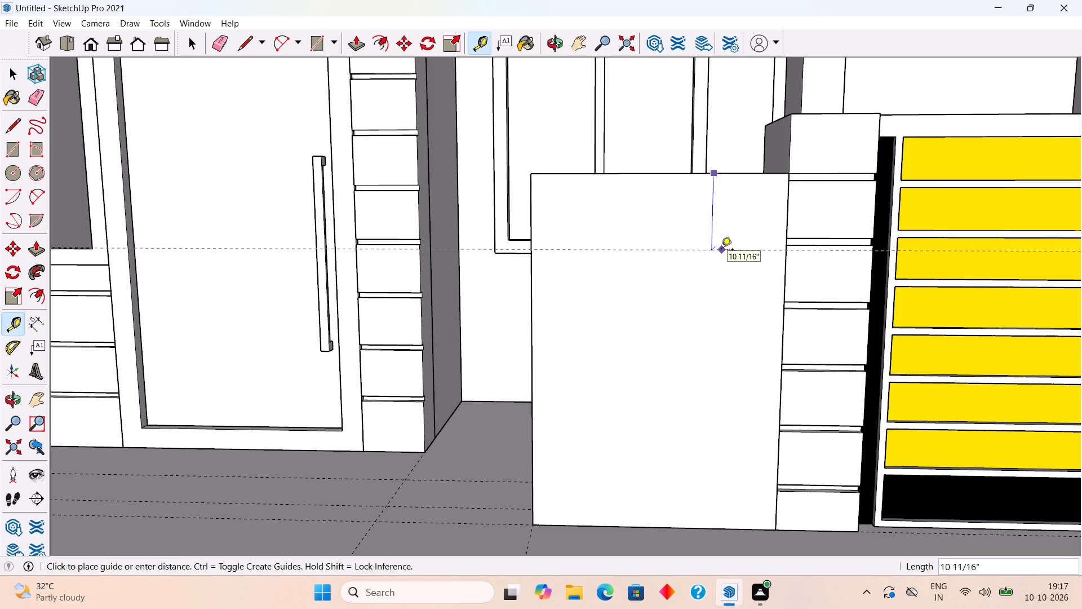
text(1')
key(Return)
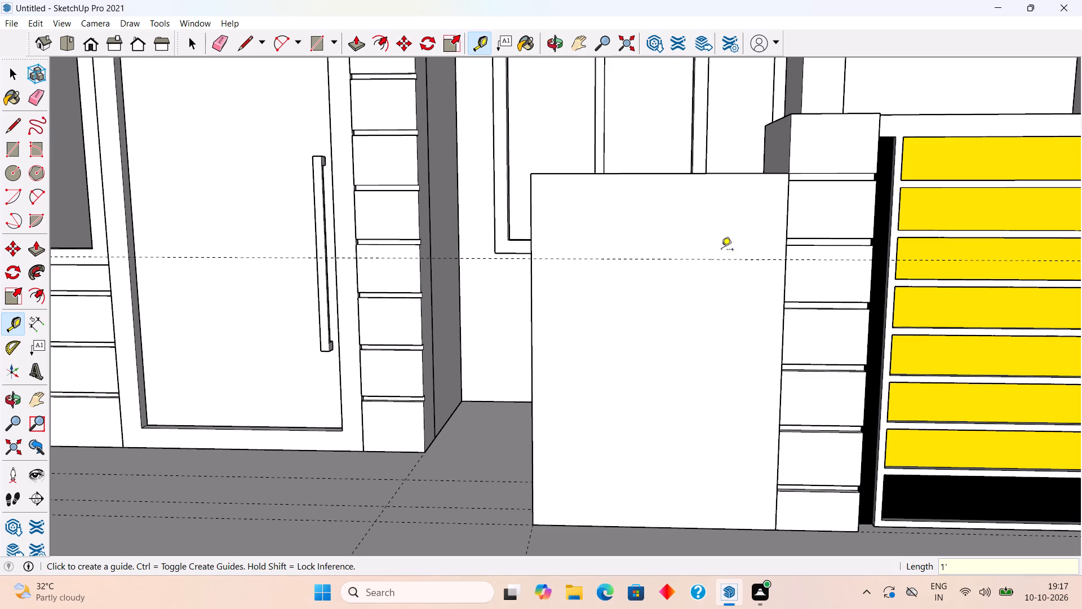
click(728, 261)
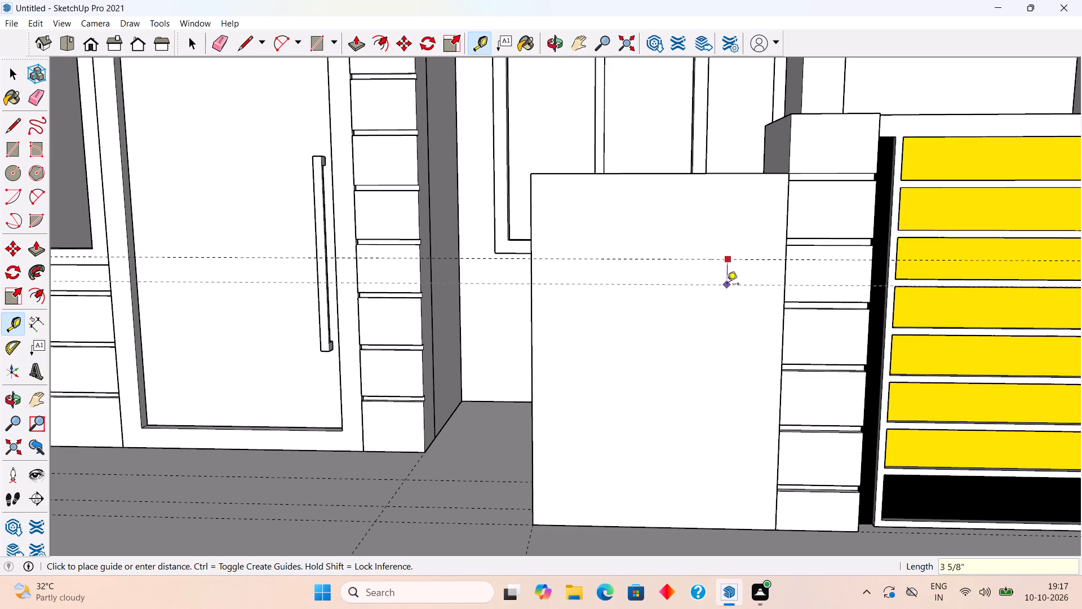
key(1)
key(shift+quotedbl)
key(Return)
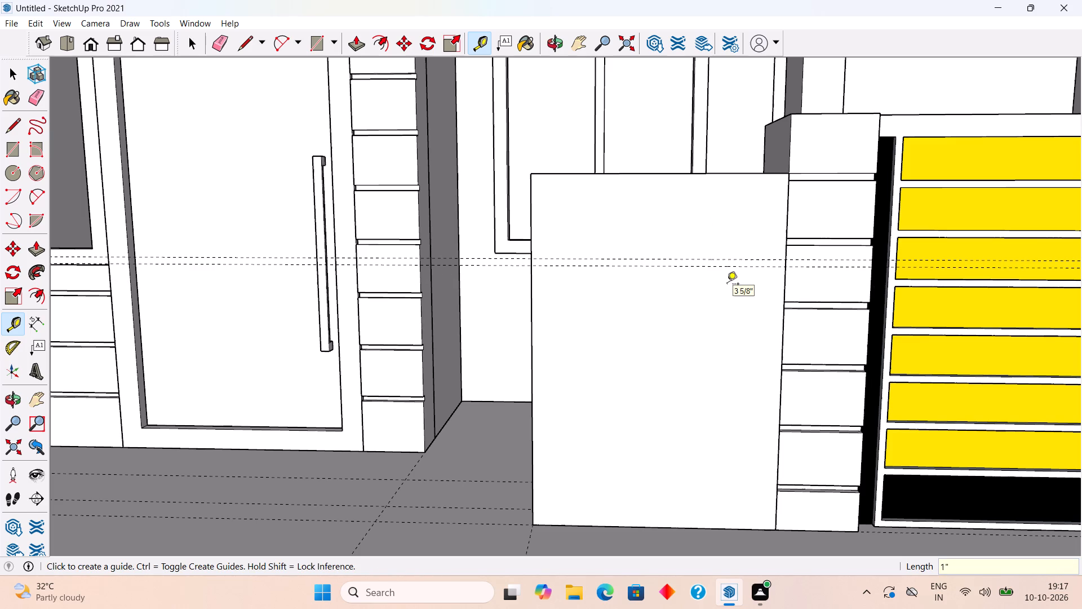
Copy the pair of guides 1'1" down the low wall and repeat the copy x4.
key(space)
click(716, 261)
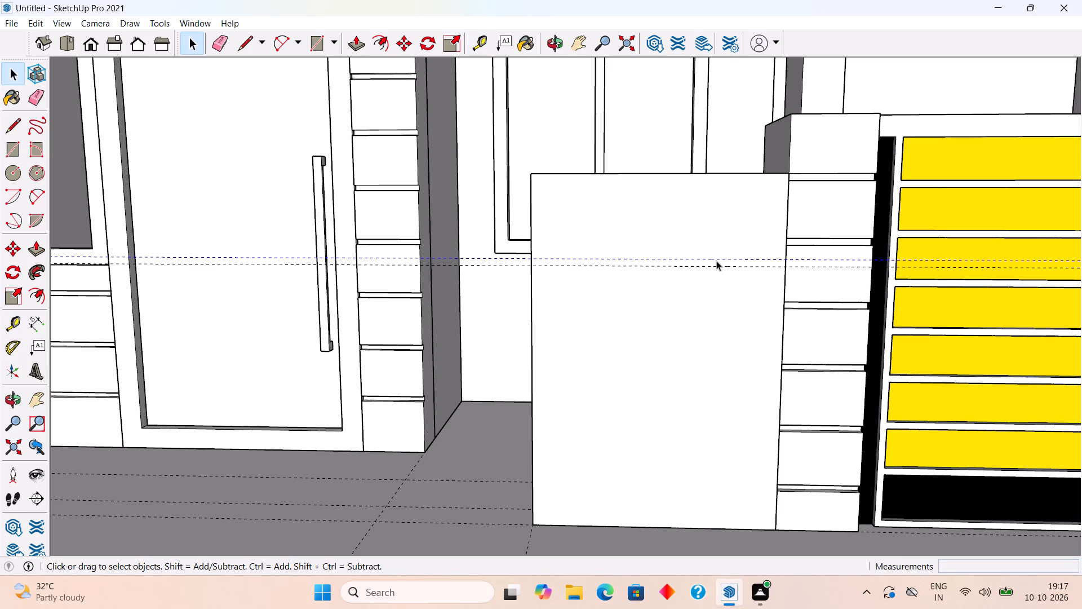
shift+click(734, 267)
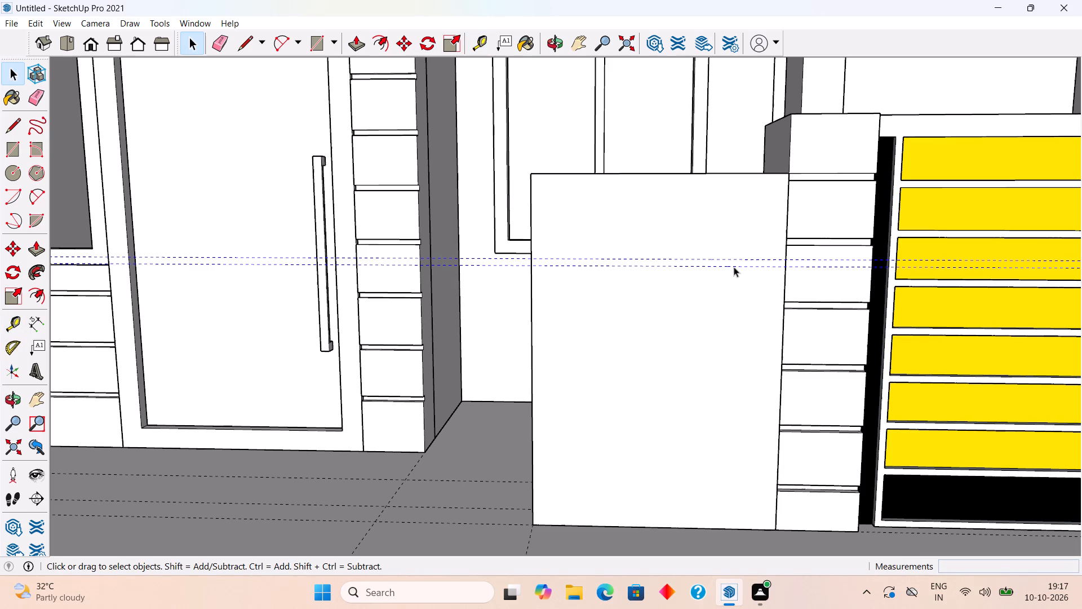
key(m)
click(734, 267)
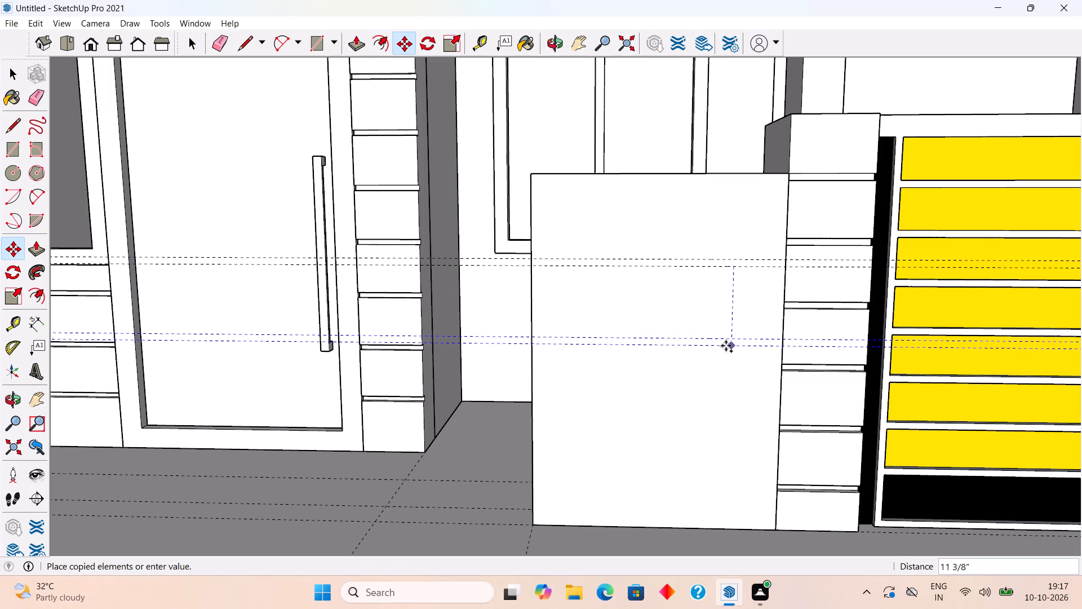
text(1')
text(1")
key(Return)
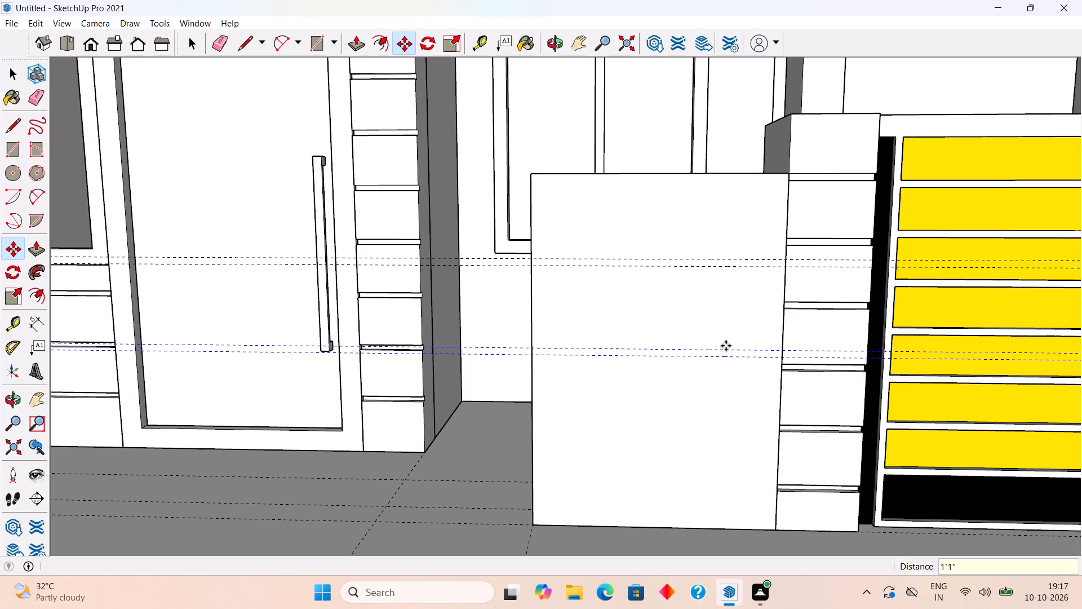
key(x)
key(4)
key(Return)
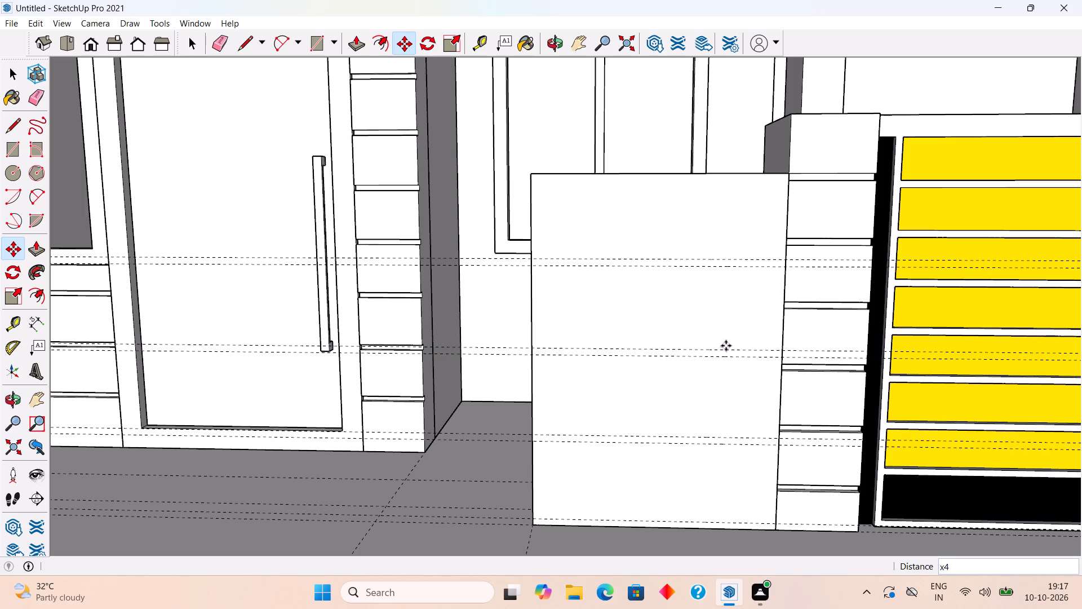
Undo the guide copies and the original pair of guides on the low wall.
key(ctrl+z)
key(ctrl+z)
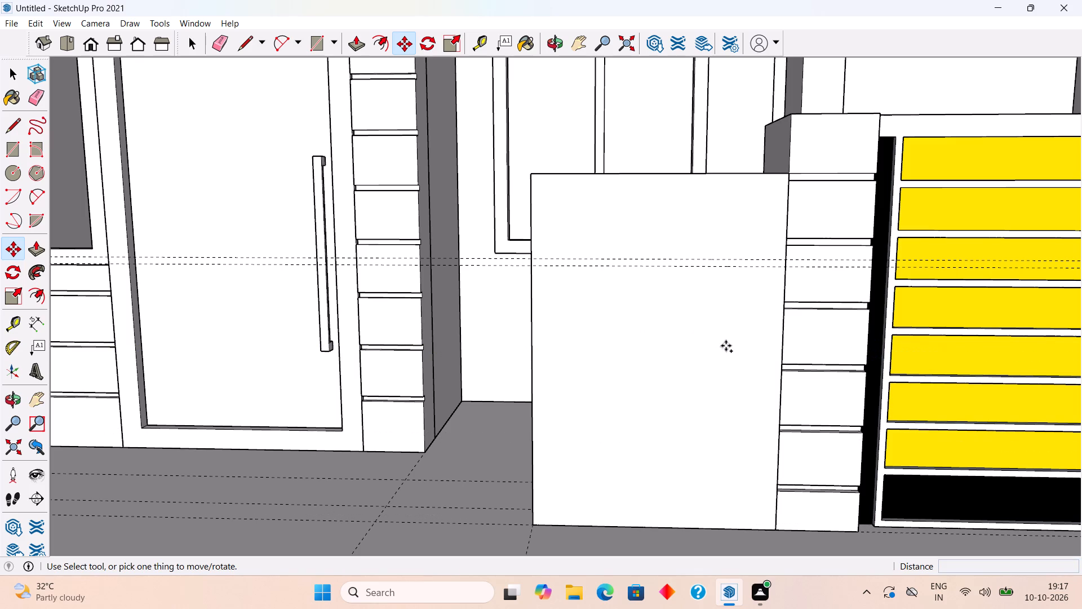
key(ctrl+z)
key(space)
Place a guide 9" below the low wall's top front edge and another 1" below that.
key(t)
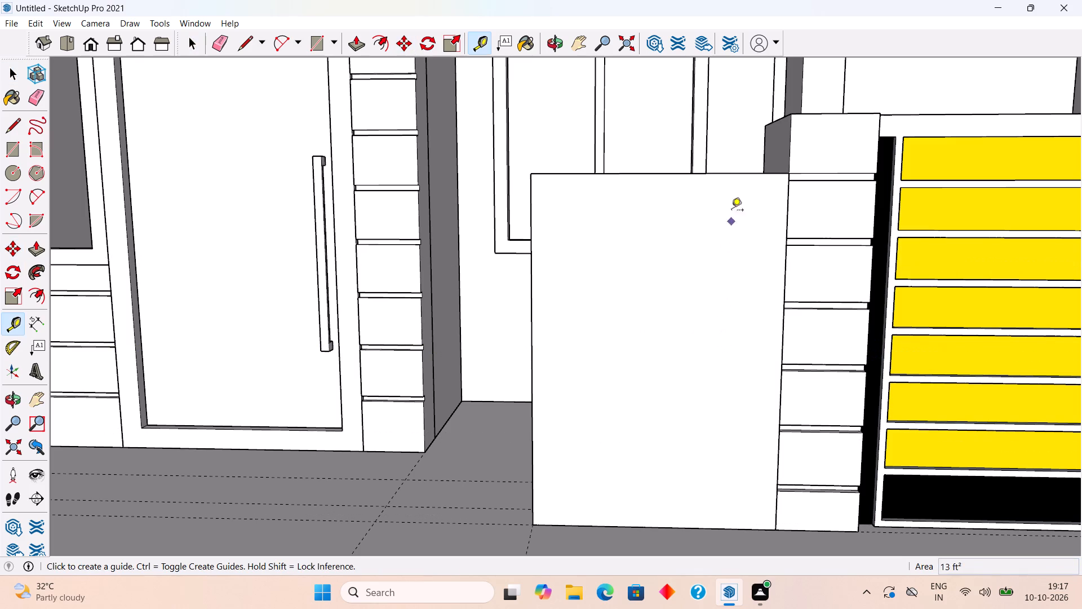
click(730, 174)
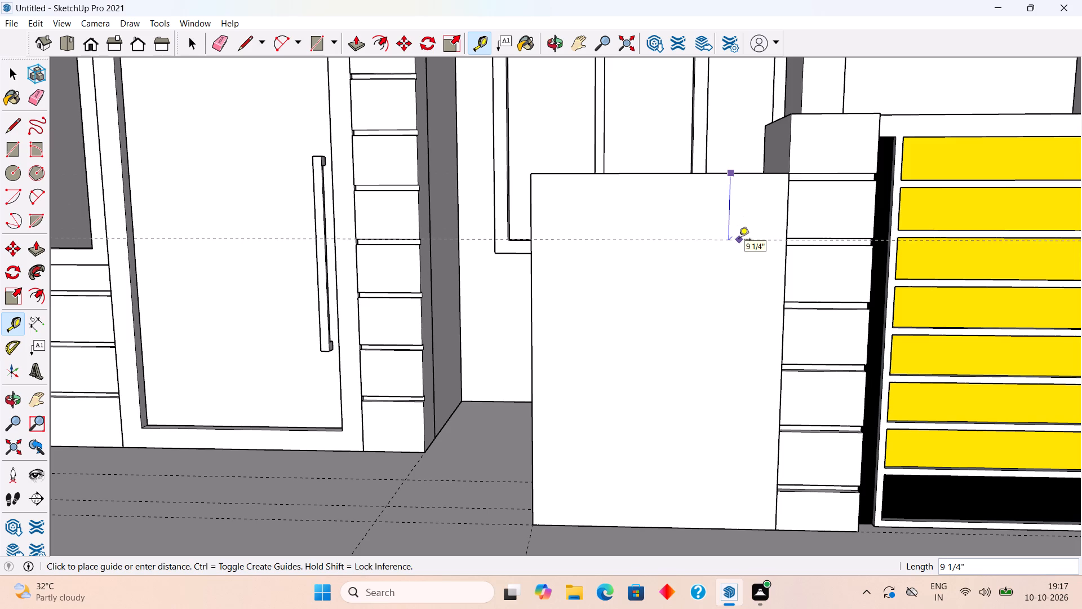
text(9")
key(Return)
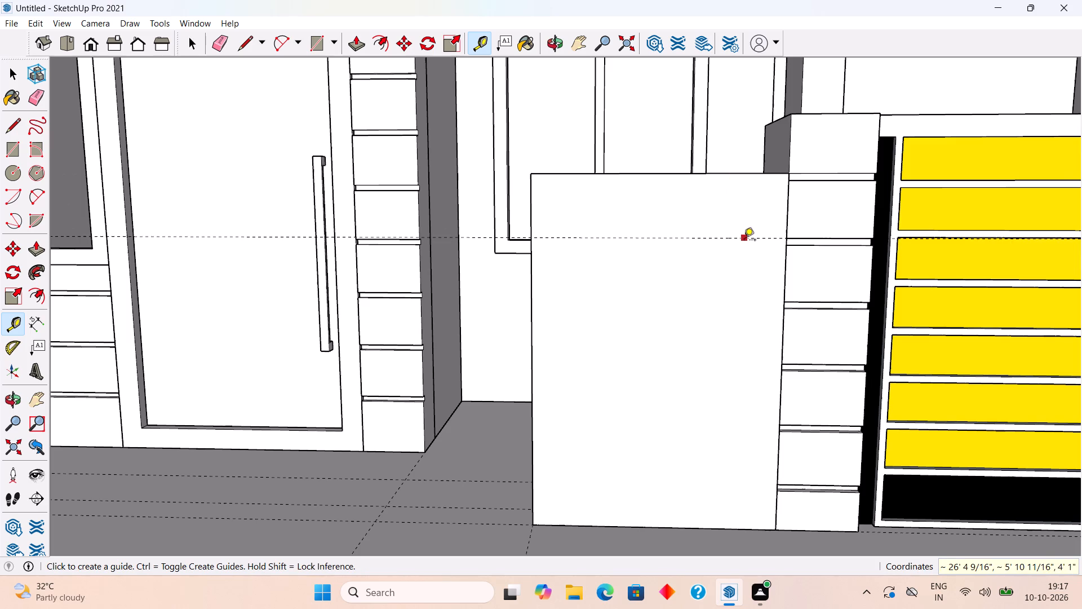
click(744, 241)
text(1")
key(Return)
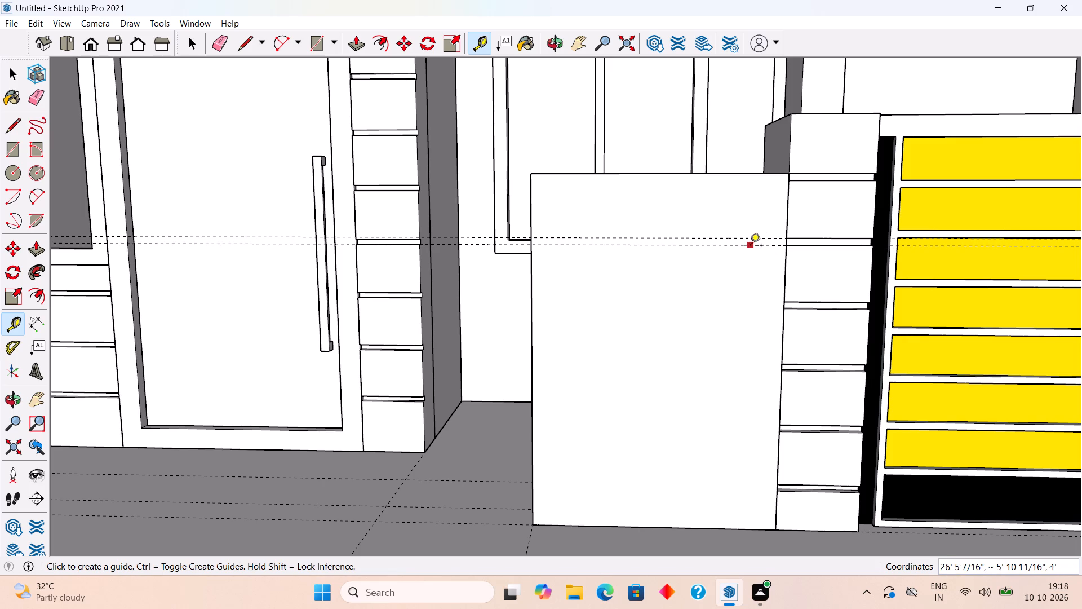
Add a second pair of groove guides on the low wall, 9" below the first pair and 1" apart.
click(751, 248)
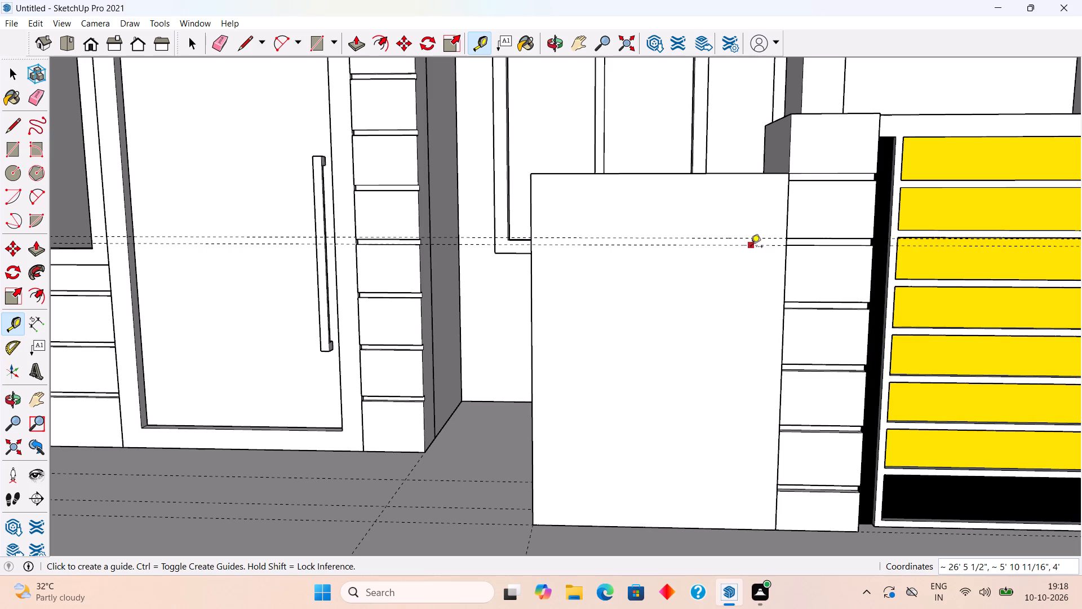
text(9")
key(Return)
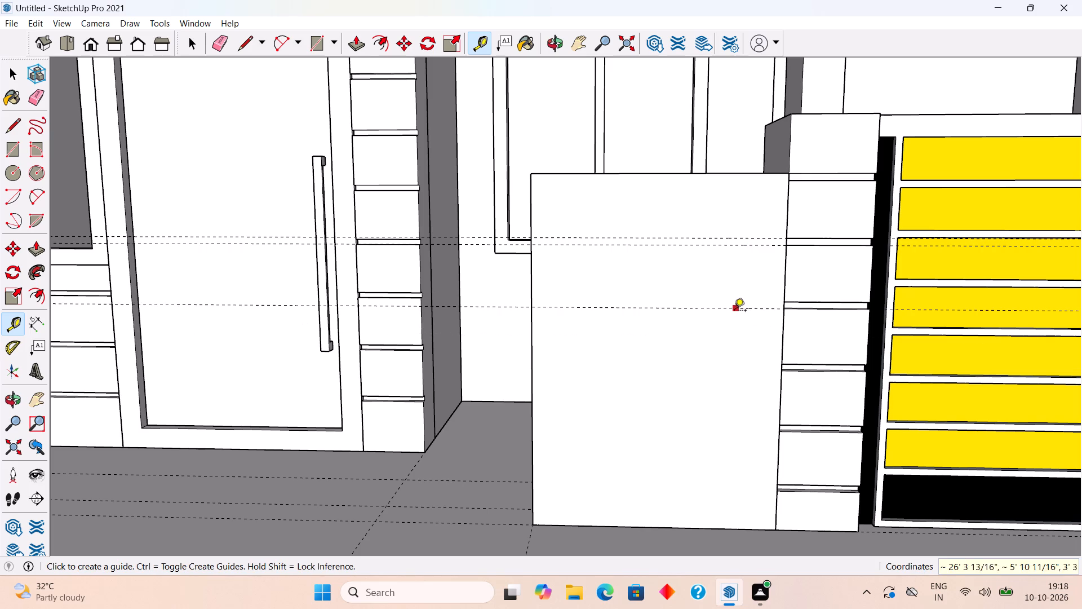
click(732, 309)
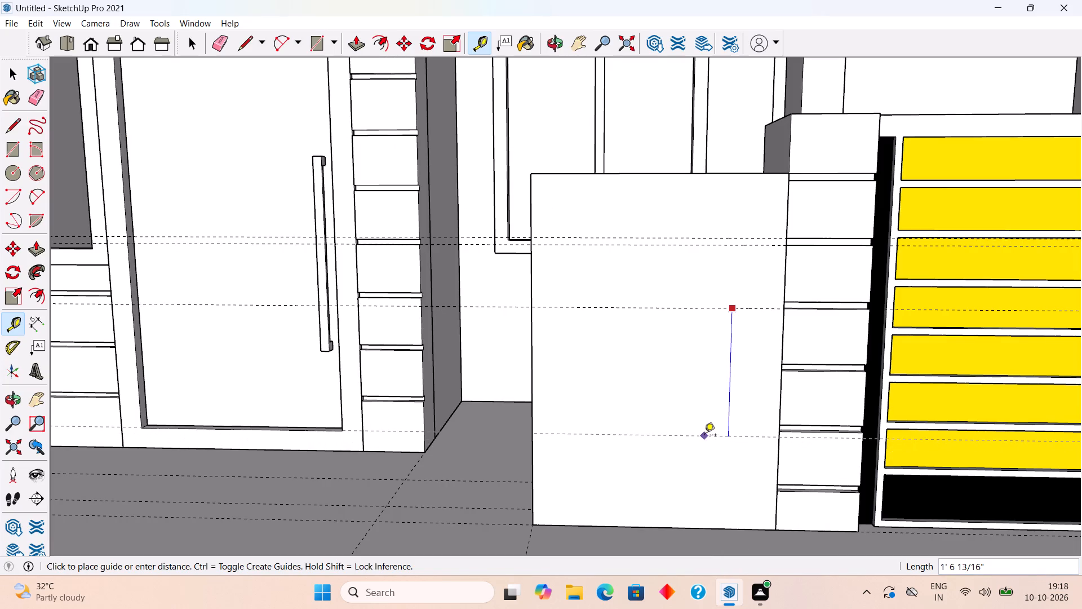
text(1")
key(Return)
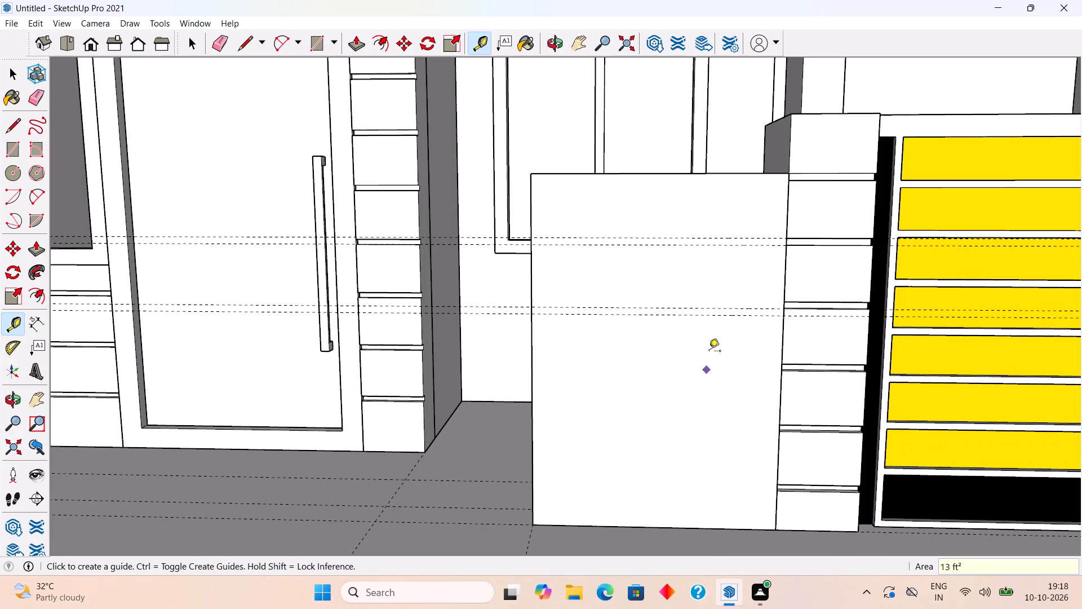
Add a third pair of groove guides on the low wall, 9" below the second pair and 1" apart.
click(719, 317)
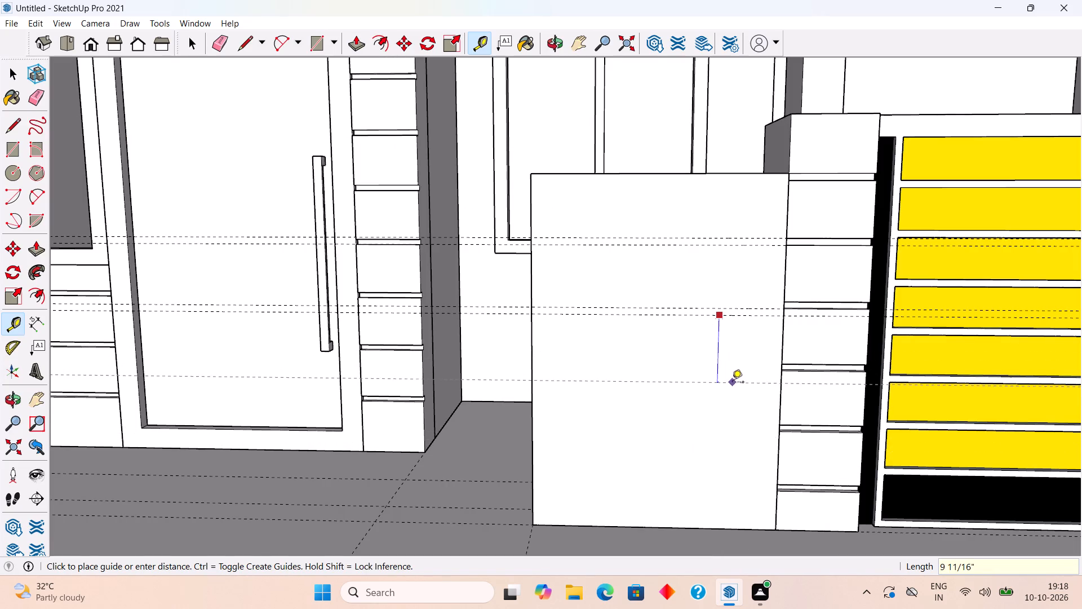
text(9")
key(Return)
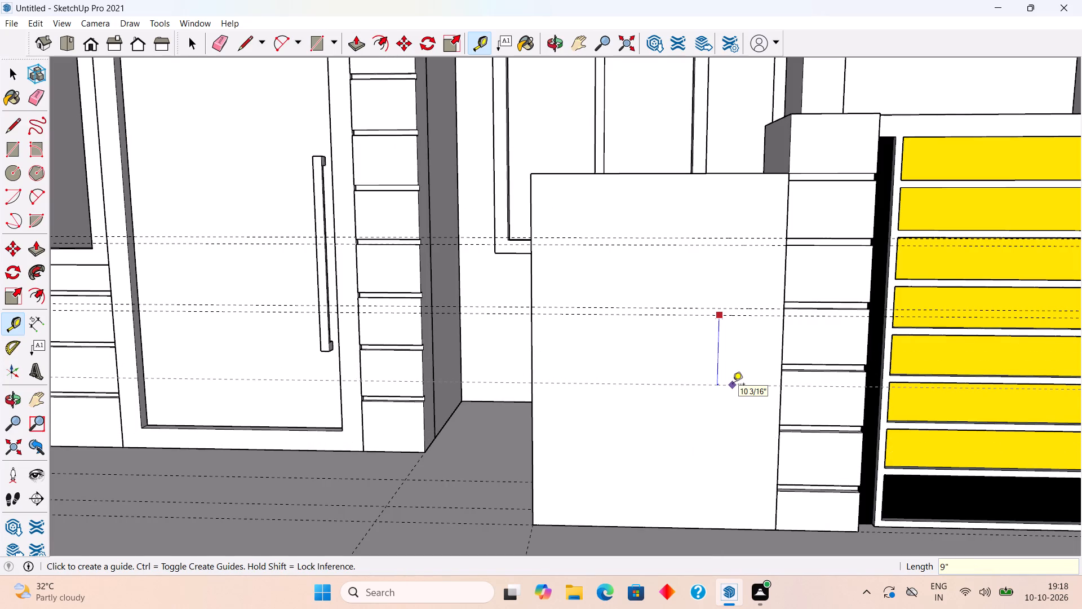
click(740, 381)
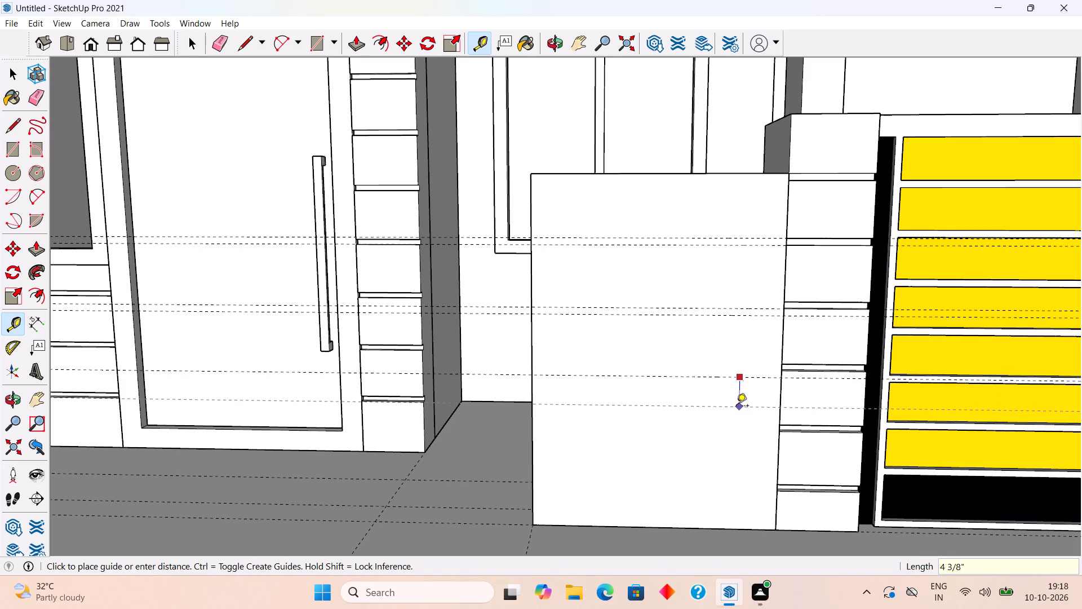
text(1")
key(Return)
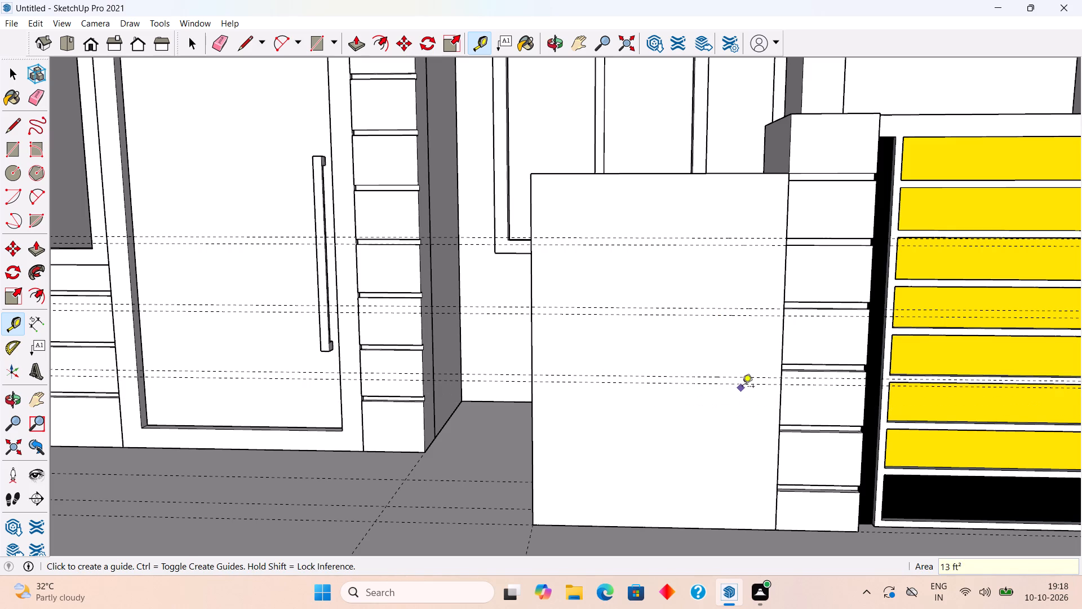
Add a fourth pair of groove guides on the low wall, 9" below the third pair and 1" apart.
click(743, 386)
text(9")
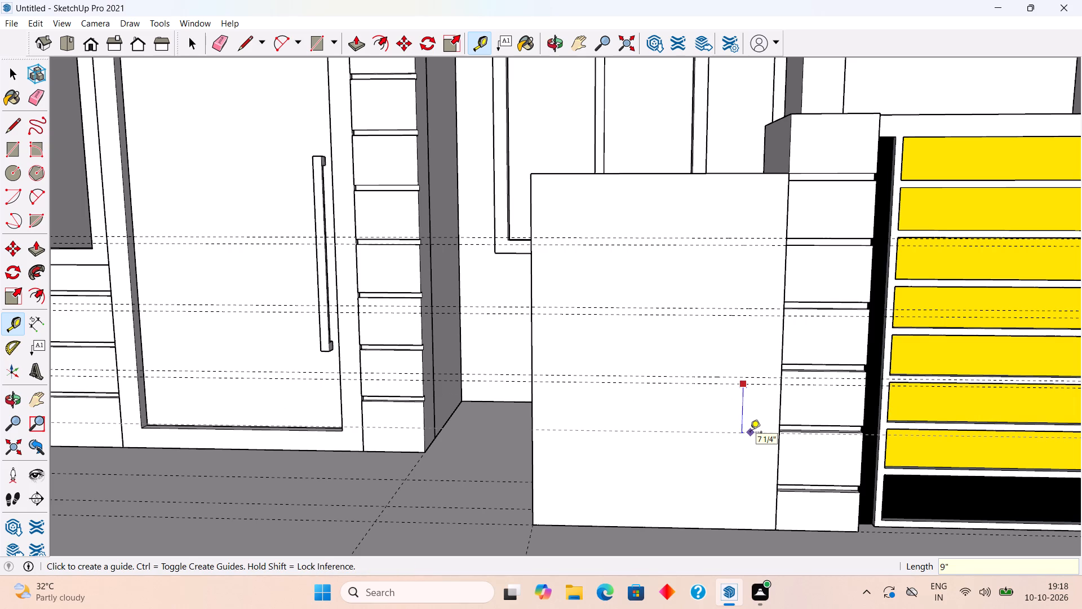
key(Return)
click(746, 443)
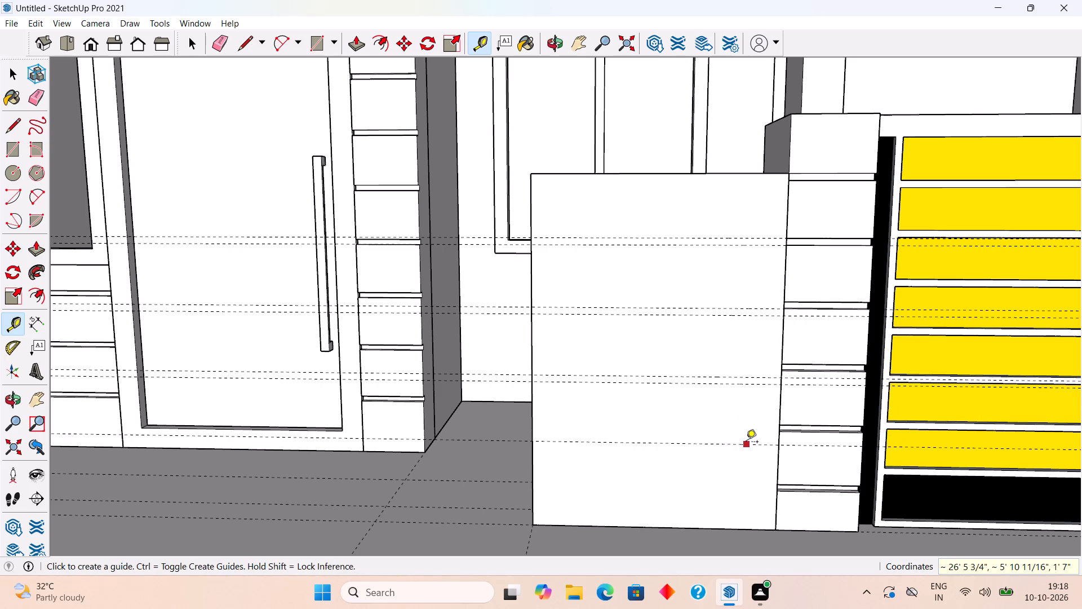
text(1")
key(Return)
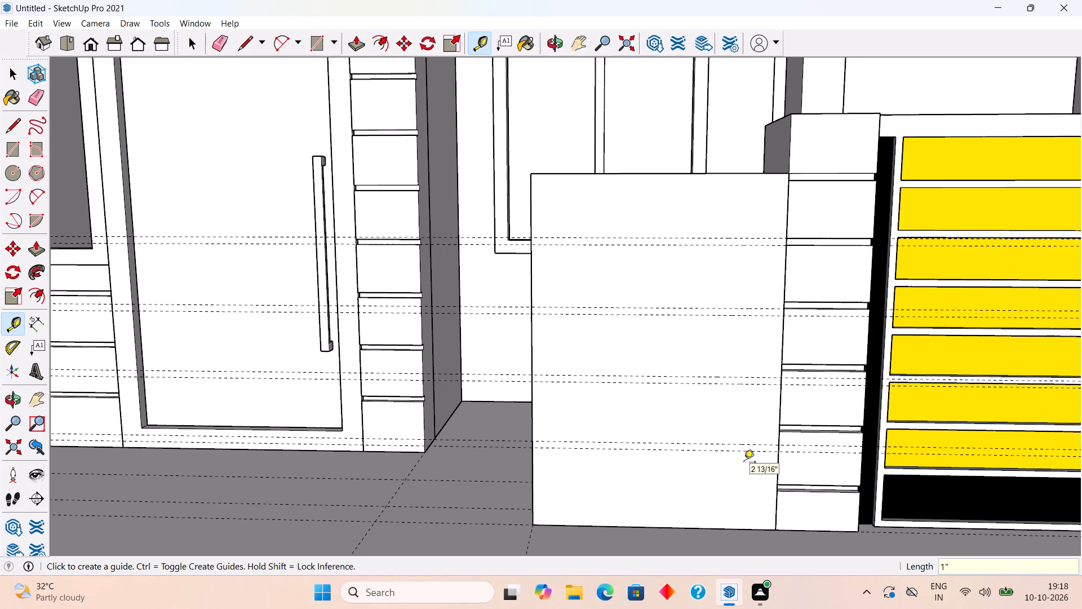
Inside the low wall group, draw 1" by 3' rectangles across the front face along the top two guide pairs.
key(space)
triple_click(706, 434)
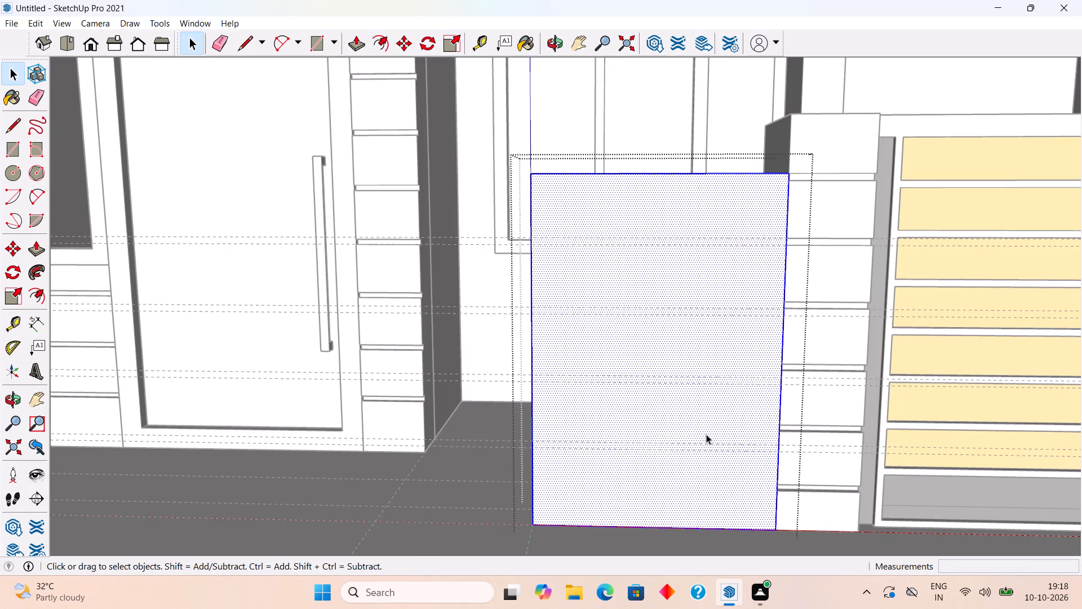
scroll(720, 401, up, 6)
scroll(753, 404, down, 3)
middle_drag(801, 365, 812, 364)
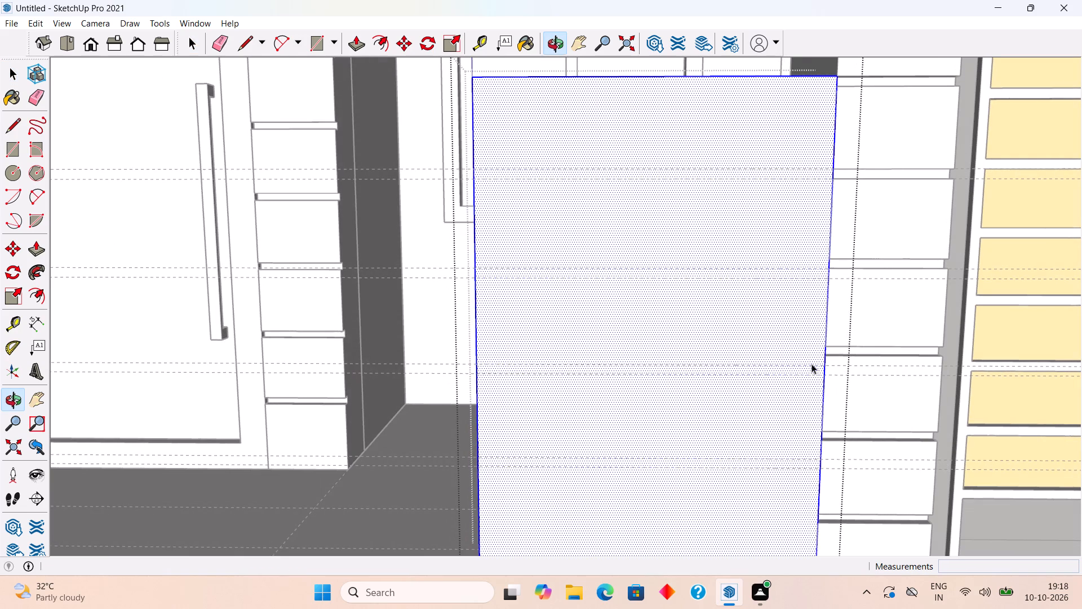
key(r)
click(475, 172)
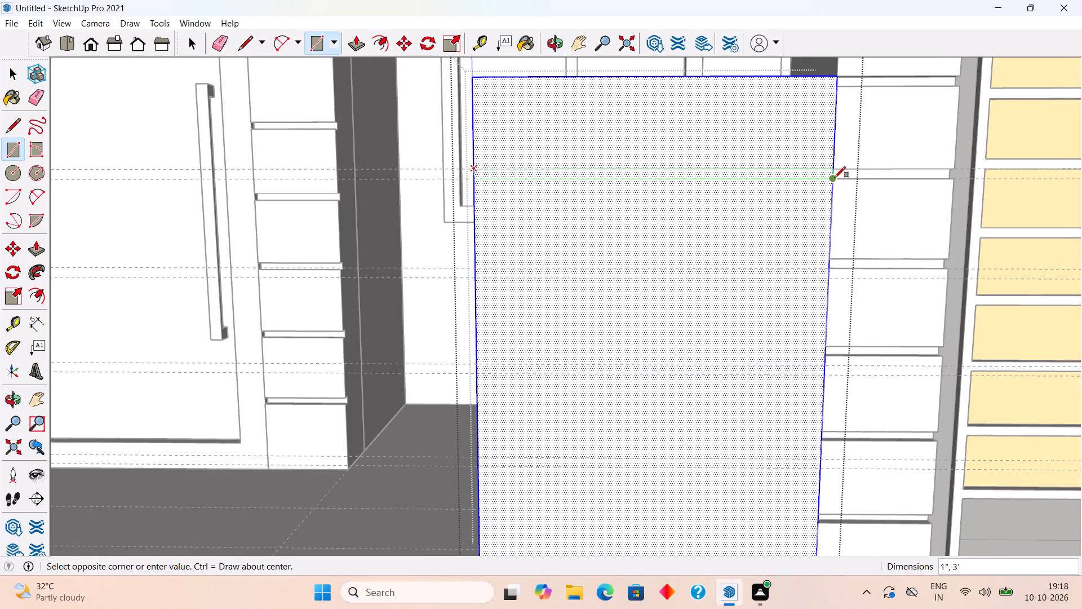
scroll(835, 175, up, 5)
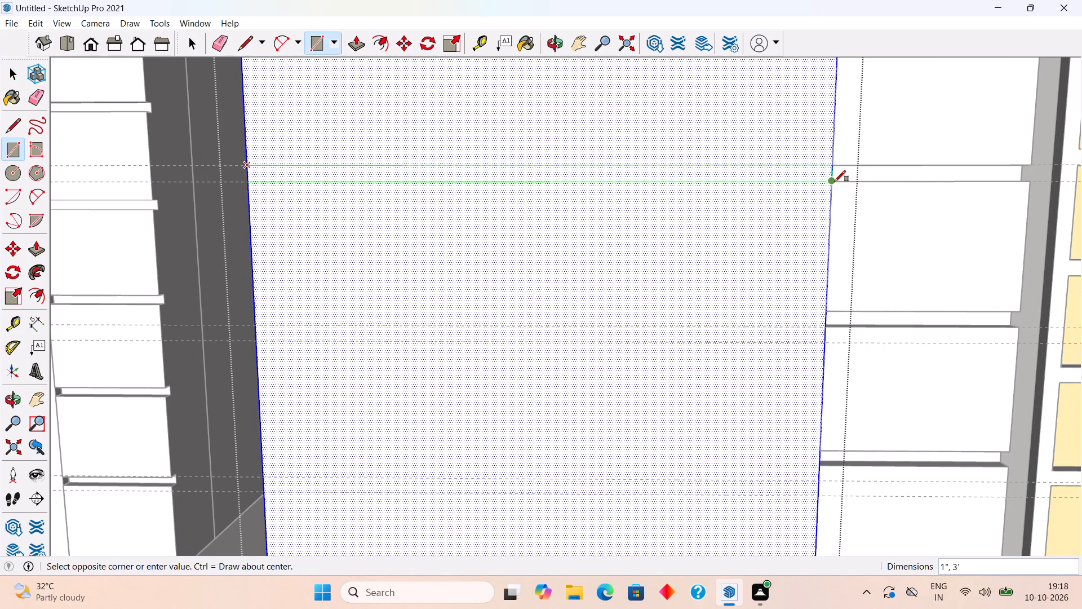
click(835, 182)
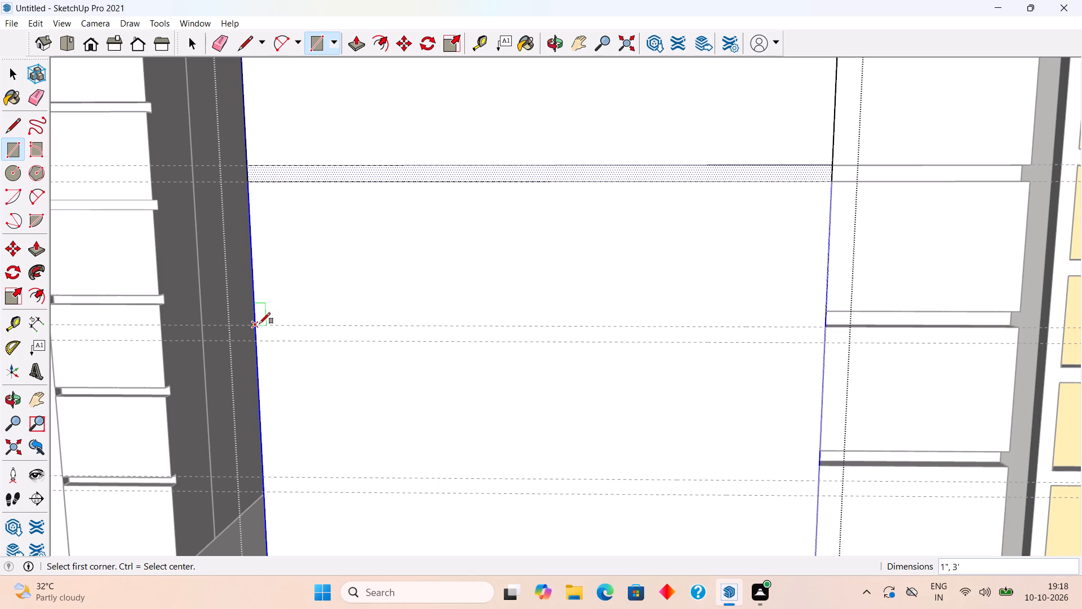
click(256, 323)
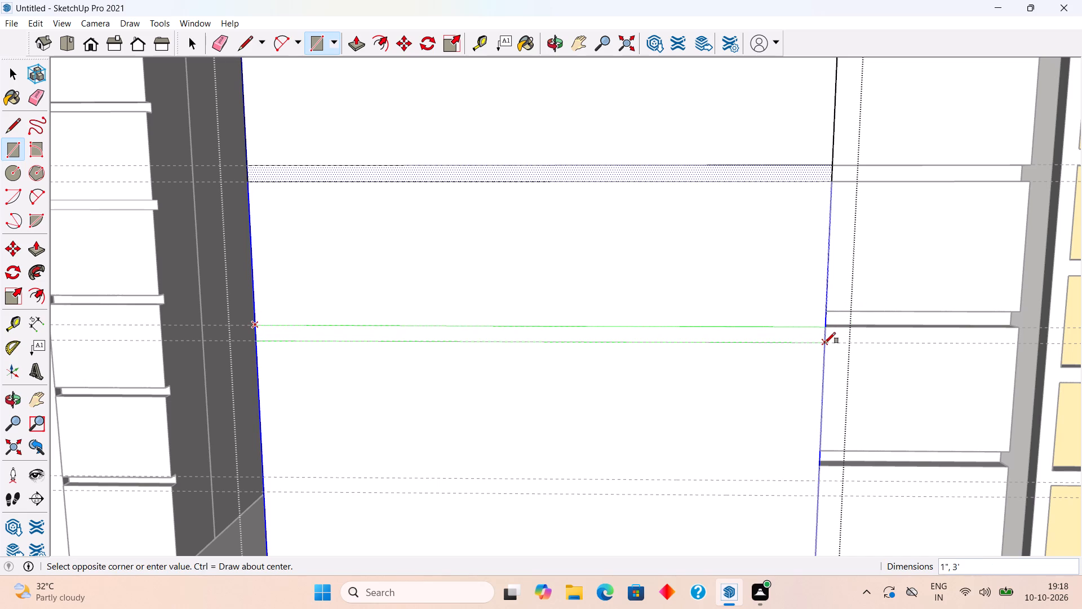
click(824, 343)
Draw matching 1" by 3' rectangles across the low wall's front face along the third and fourth guide pairs.
click(263, 479)
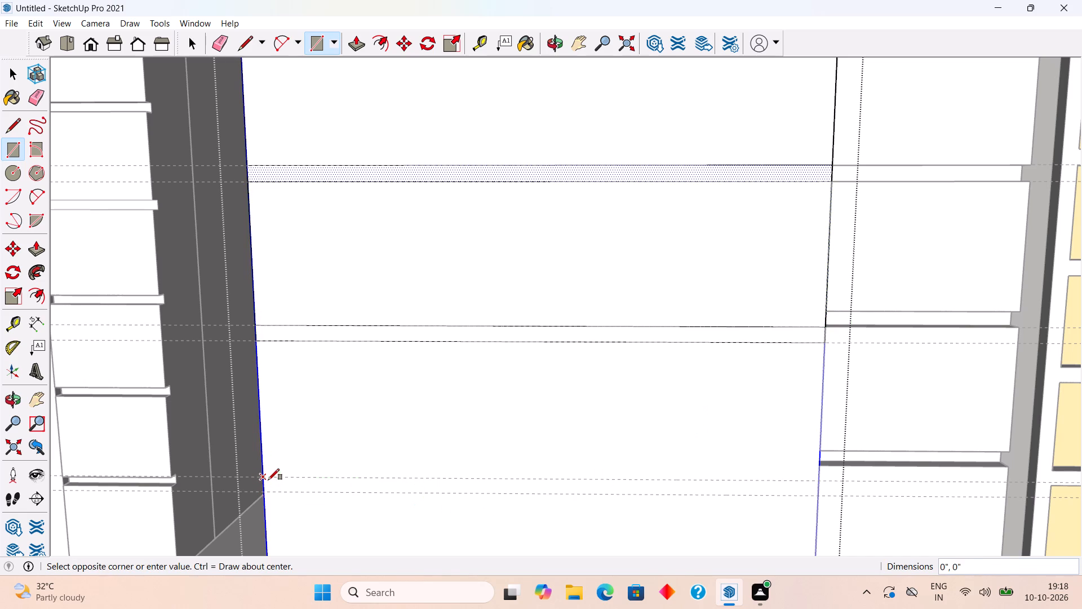
click(819, 498)
scroll(543, 248, down, 4)
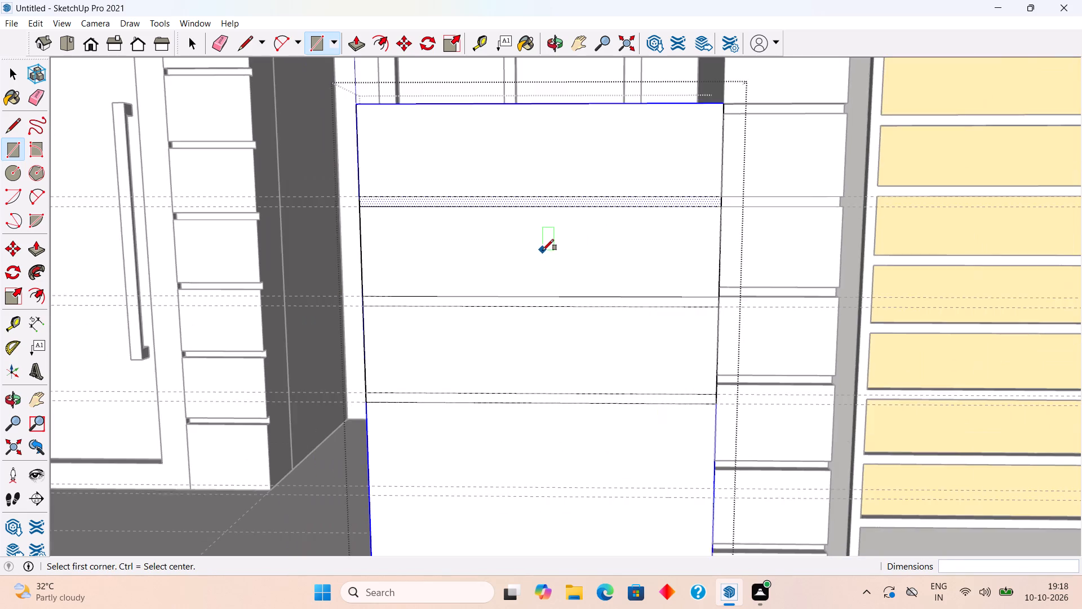
scroll(543, 250, down, 6)
scroll(558, 438, up, 4)
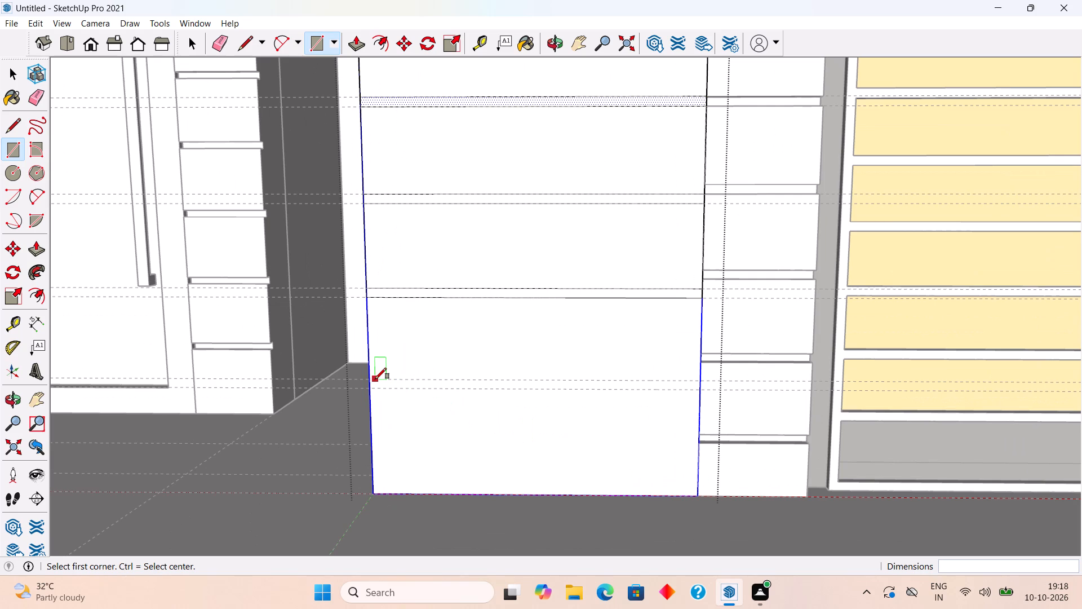
click(371, 379)
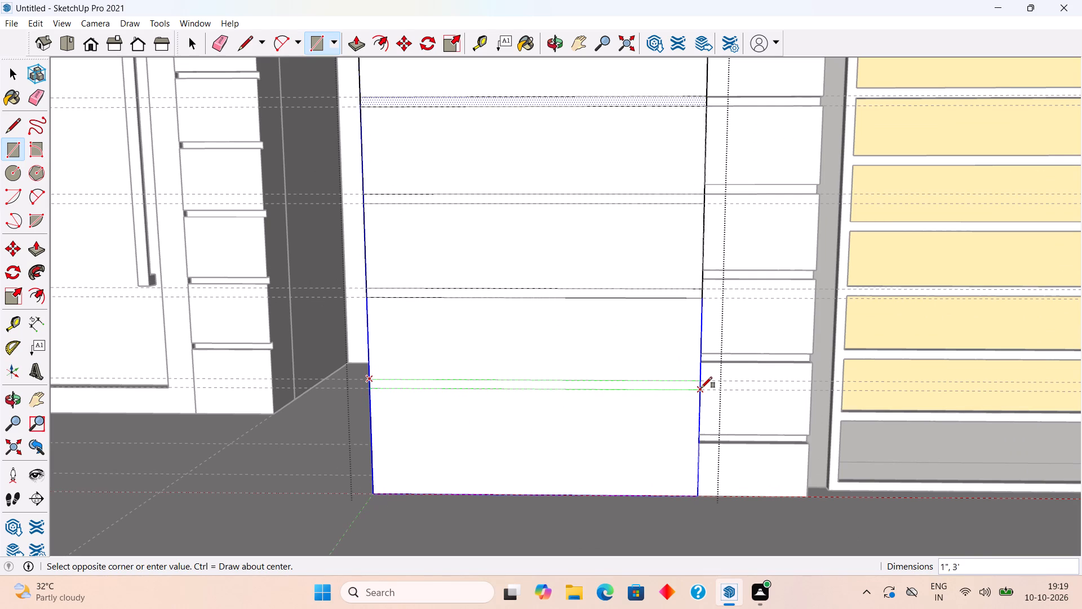
click(700, 388)
key(space)
Push all four strips on the low wall's front face 1" inward as grooves, and leave the group.
text(p)
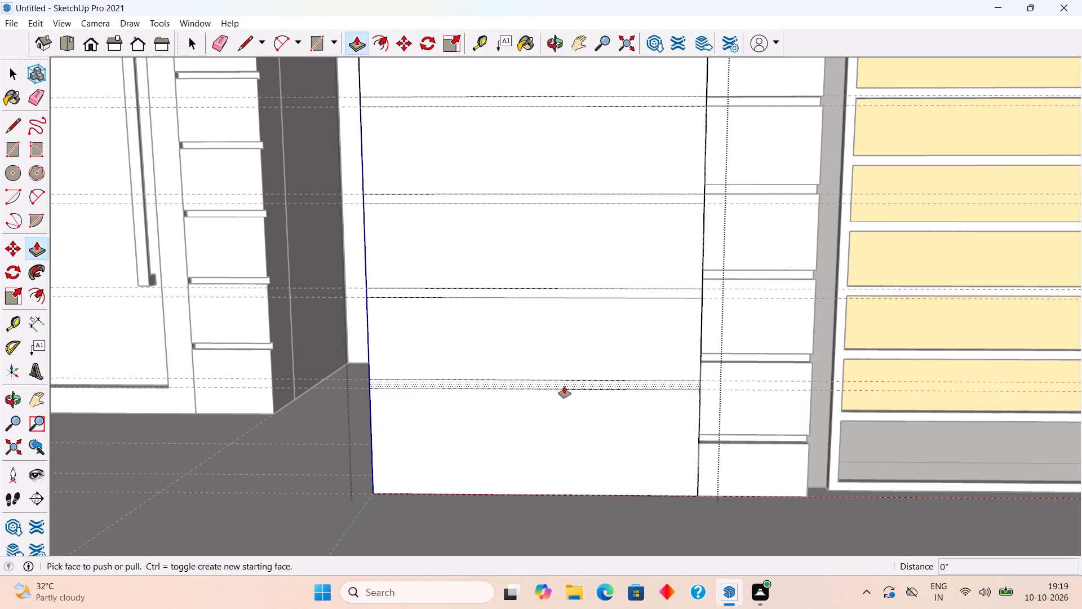
middle_drag(565, 386, 787, 411)
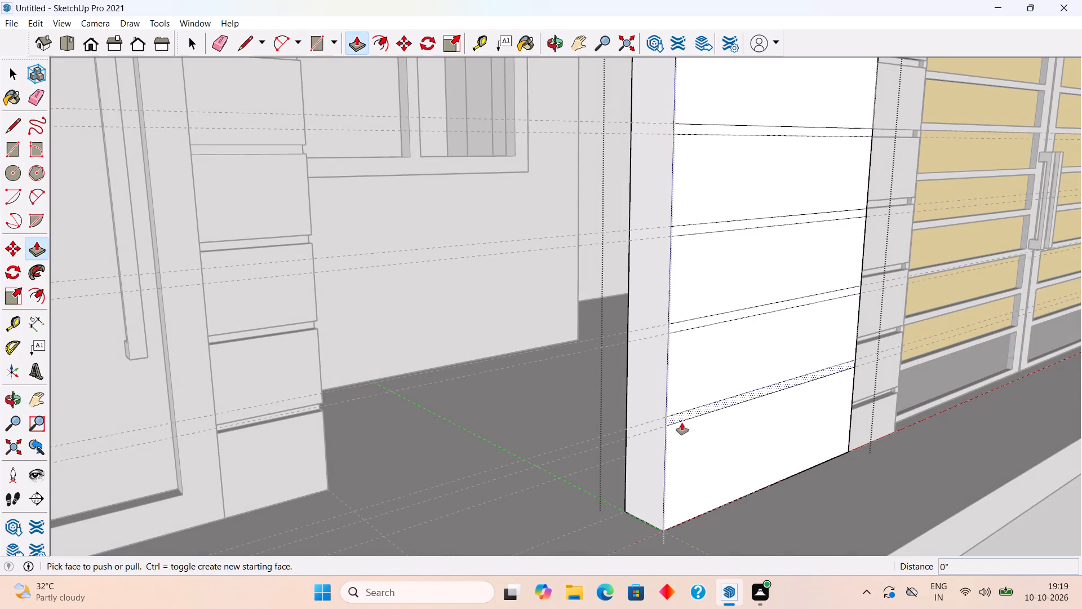
click(678, 414)
text(1")
key(Return)
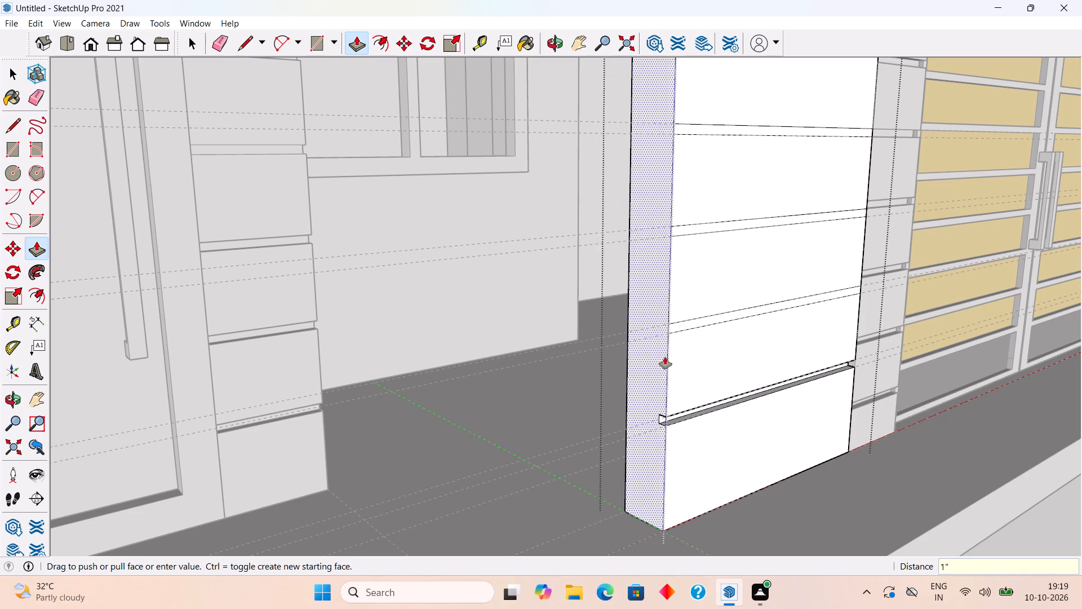
double_click(669, 331)
double_click(673, 228)
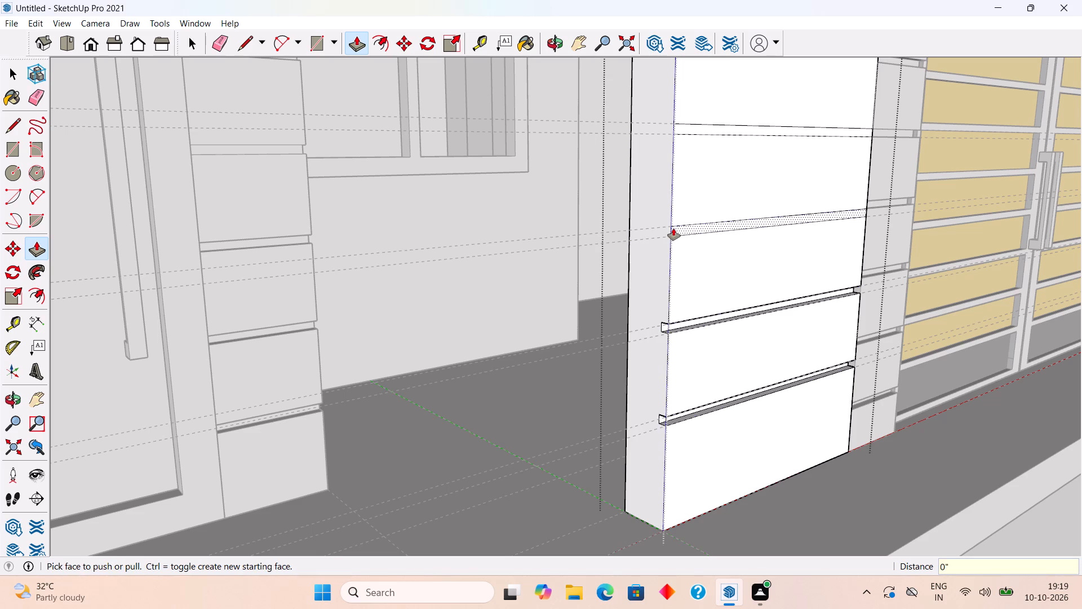
double_click(681, 130)
scroll(682, 159, down, 6)
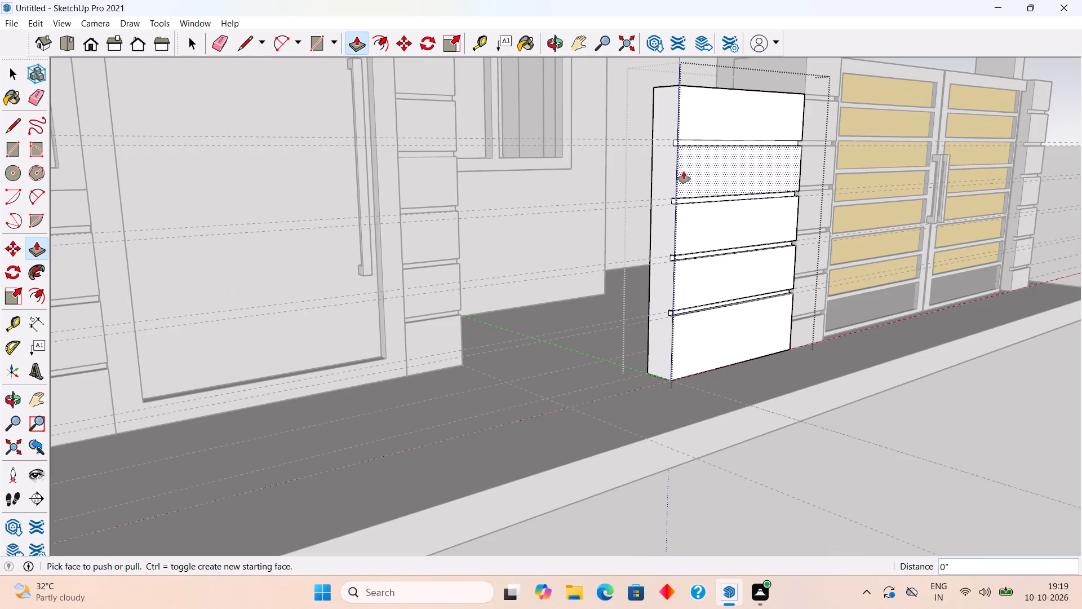
key(space)
click(946, 396)
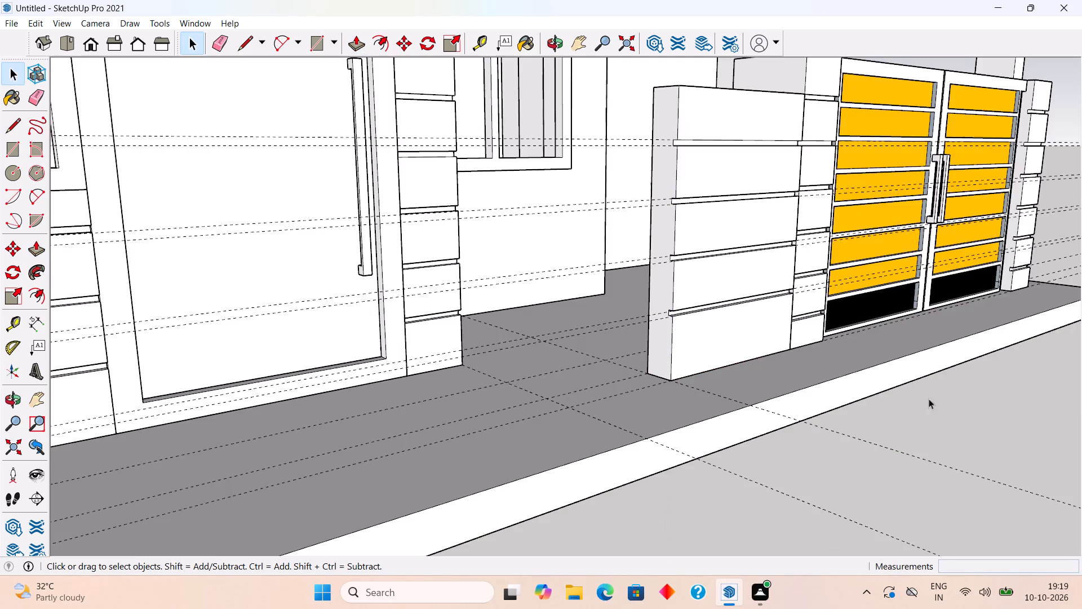
Move the grooved low wall 2" back toward the house, away from the front guide line.
middle_drag(728, 414, 558, 539)
scroll(557, 538, up, 2)
scroll(466, 440, up, 2)
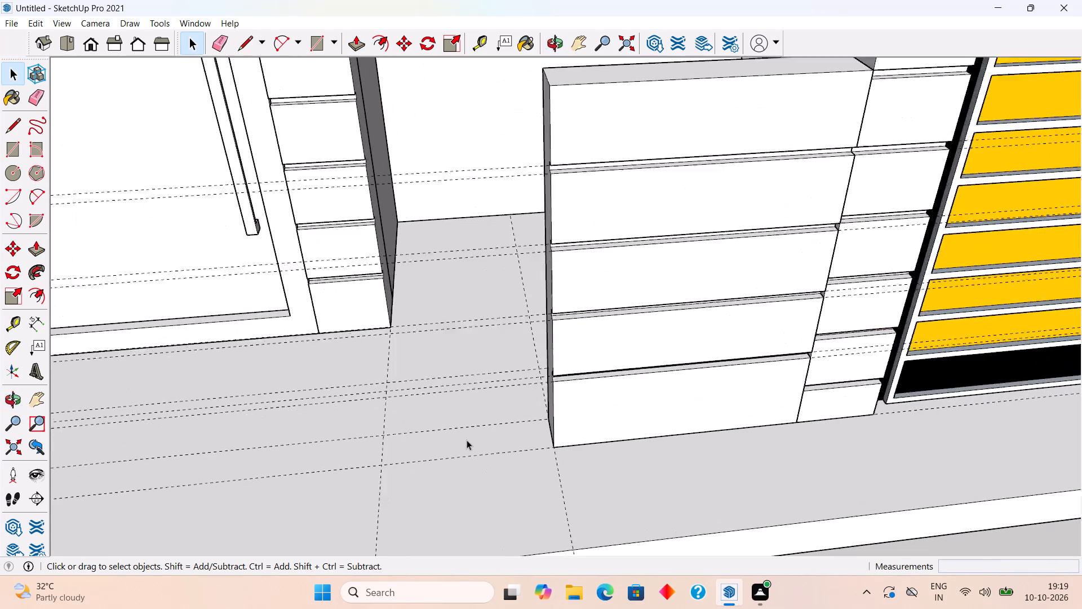
scroll(467, 440, up, 2)
middle_drag(521, 517, 531, 534)
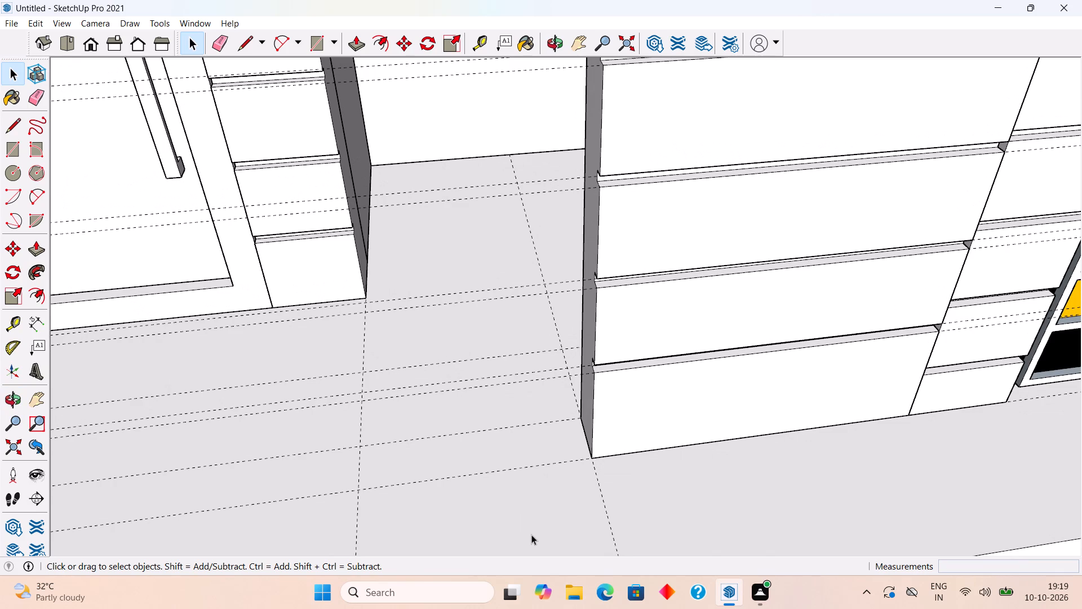
click(606, 441)
scroll(606, 441, up, 6)
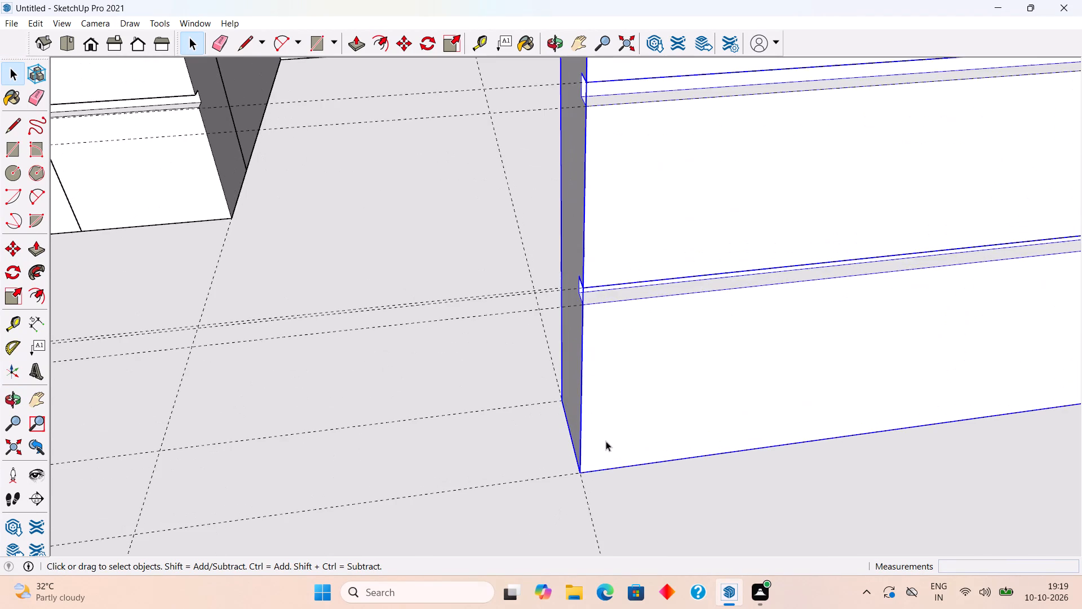
middle_drag(606, 441, 621, 486)
scroll(621, 486, up, 1)
key(m)
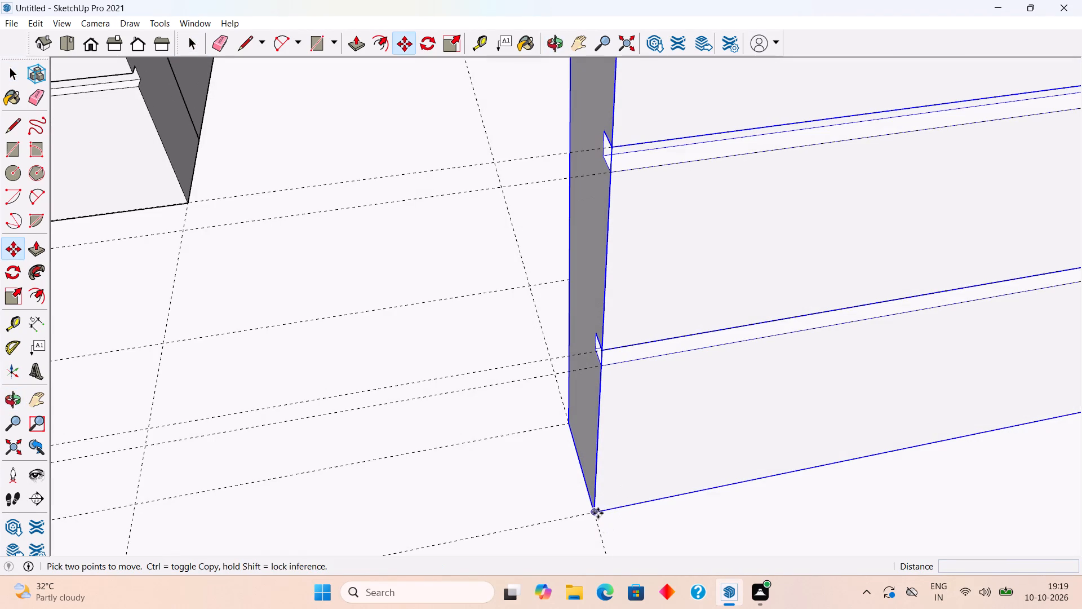
click(598, 511)
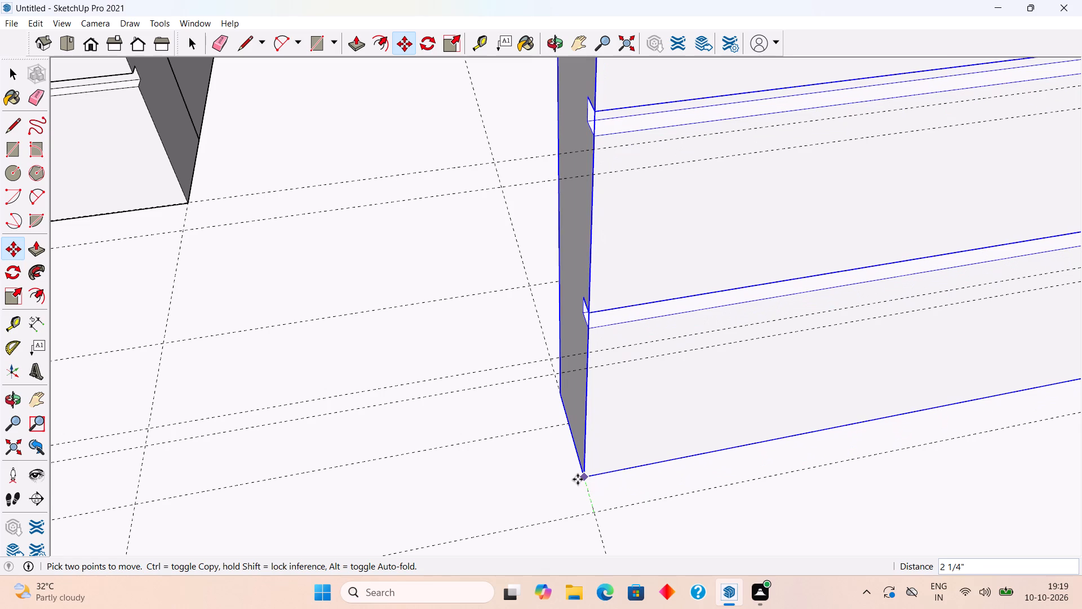
text(2")
key(Return)
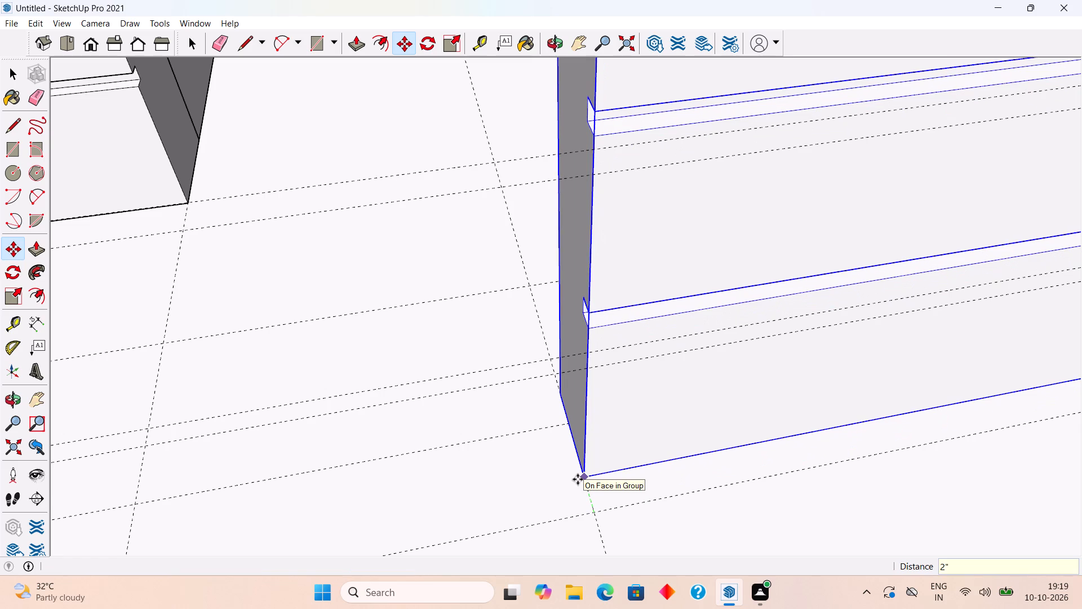
key(space)
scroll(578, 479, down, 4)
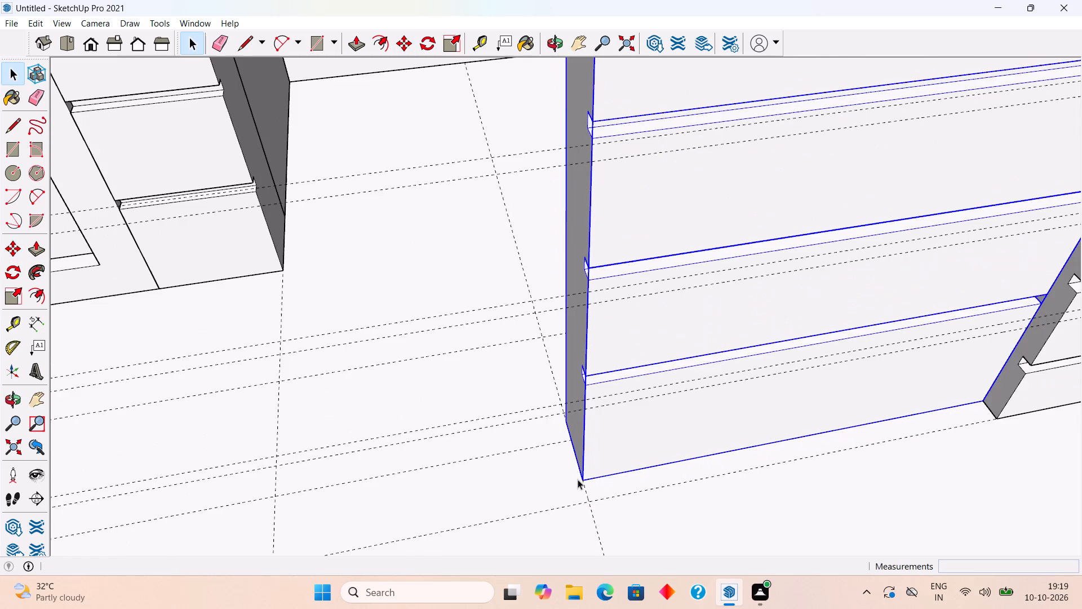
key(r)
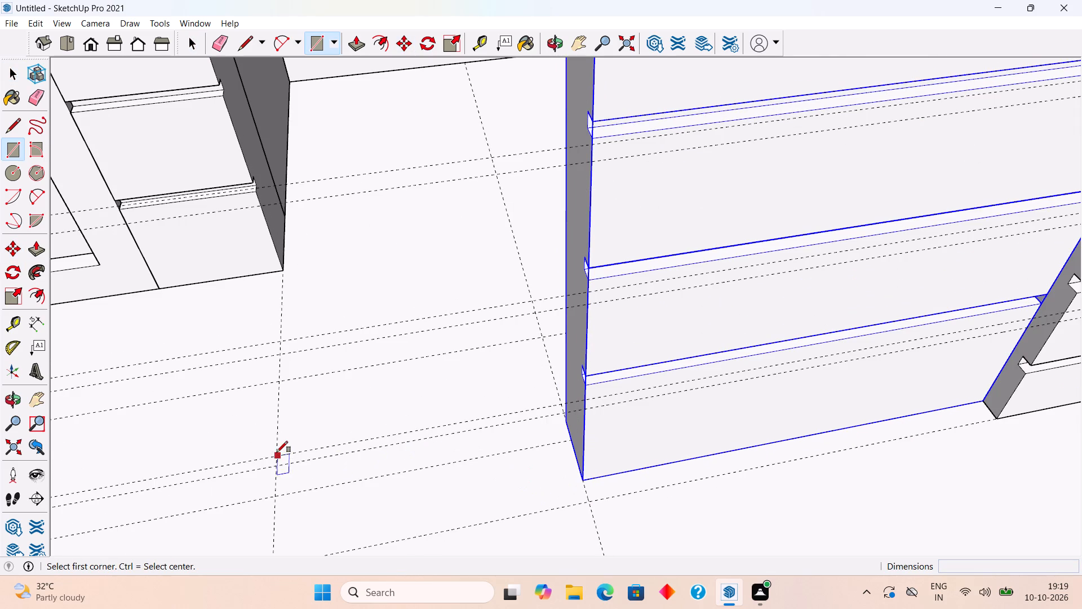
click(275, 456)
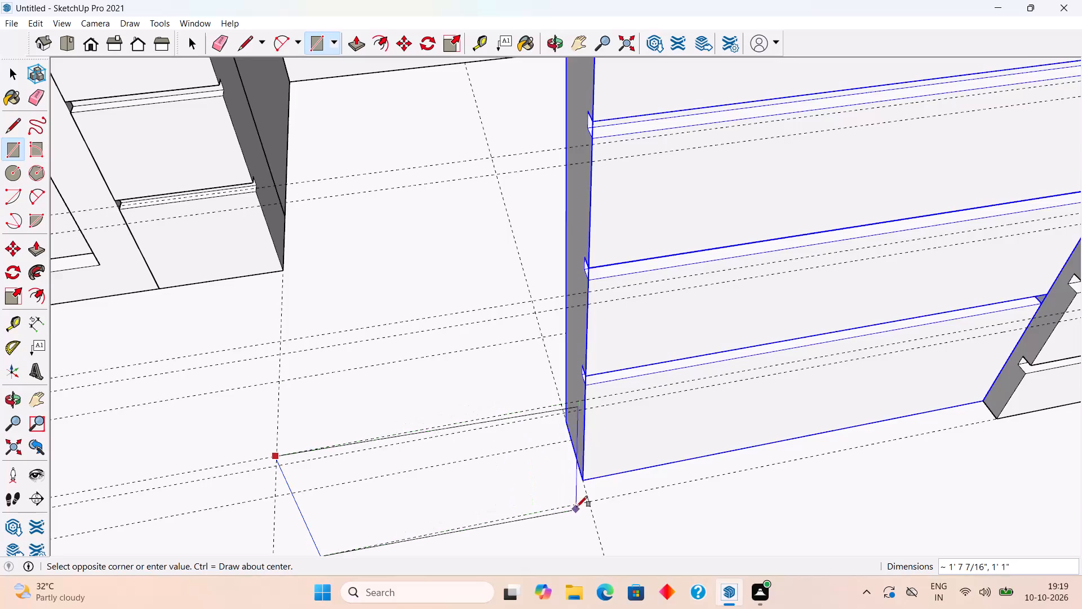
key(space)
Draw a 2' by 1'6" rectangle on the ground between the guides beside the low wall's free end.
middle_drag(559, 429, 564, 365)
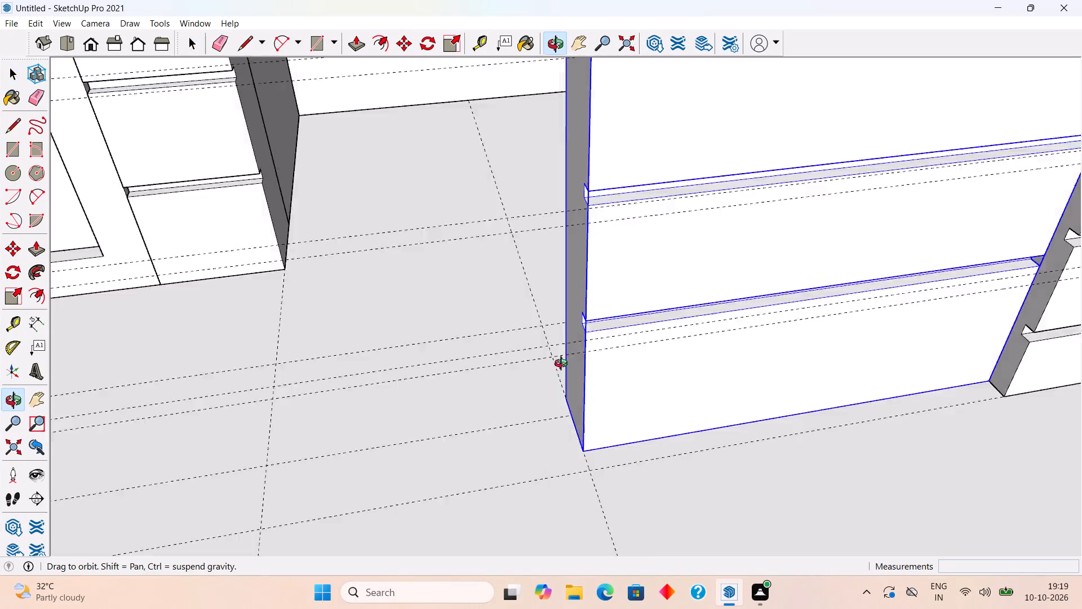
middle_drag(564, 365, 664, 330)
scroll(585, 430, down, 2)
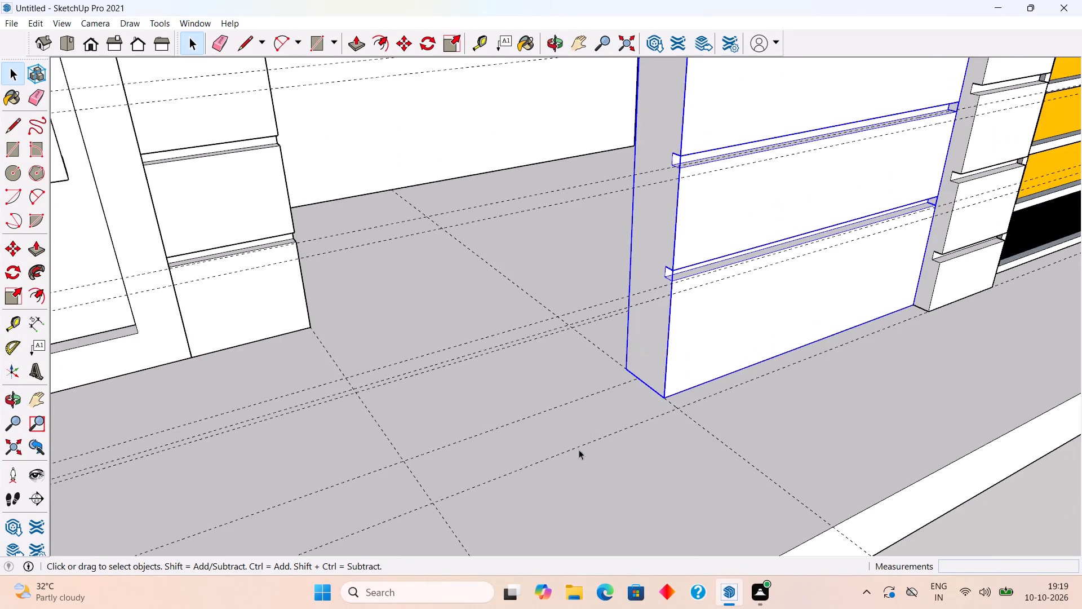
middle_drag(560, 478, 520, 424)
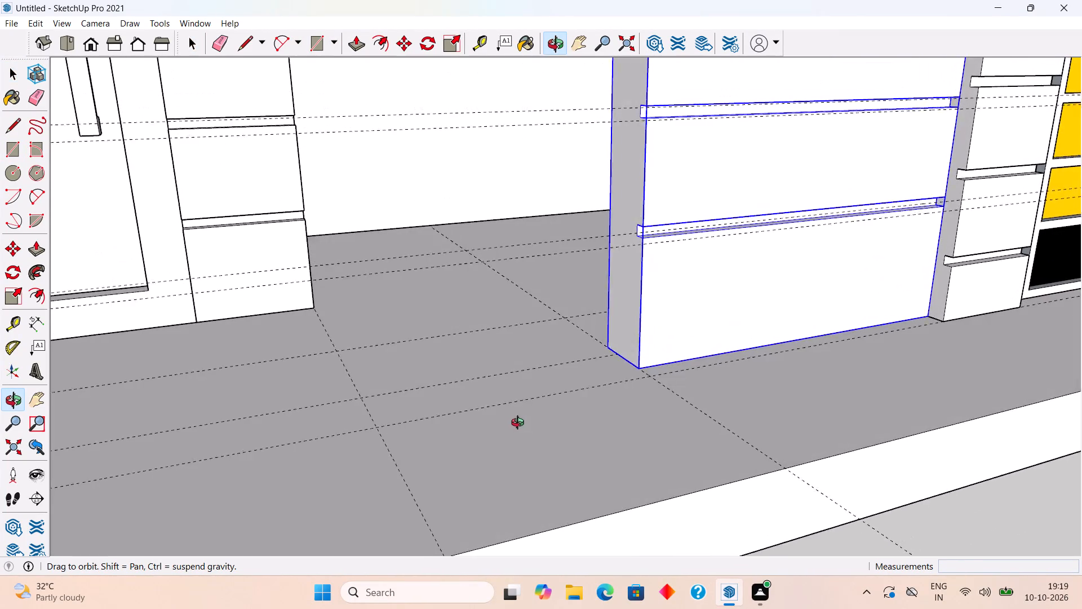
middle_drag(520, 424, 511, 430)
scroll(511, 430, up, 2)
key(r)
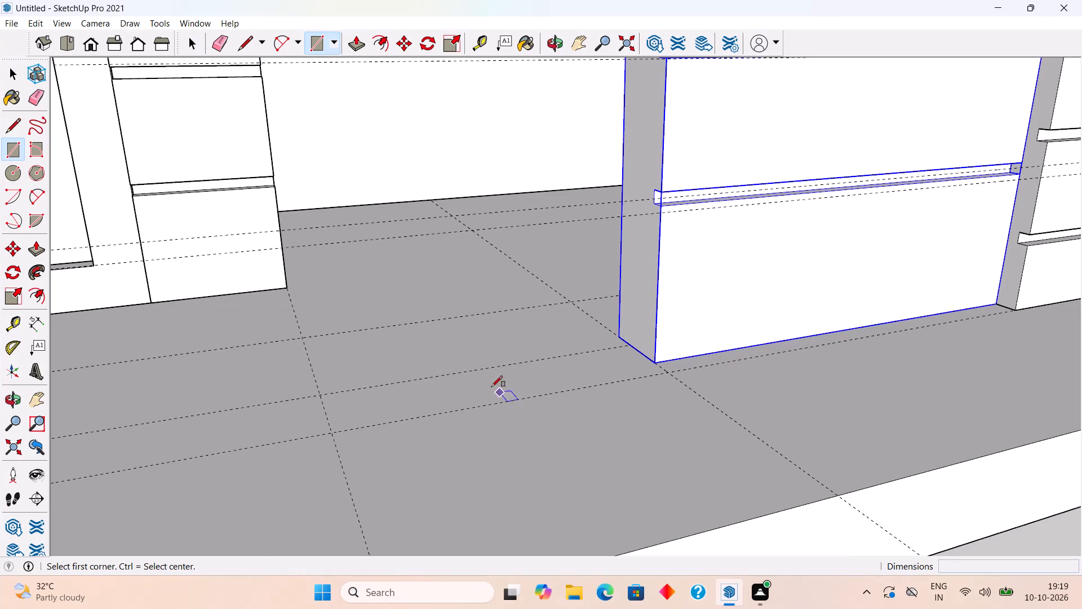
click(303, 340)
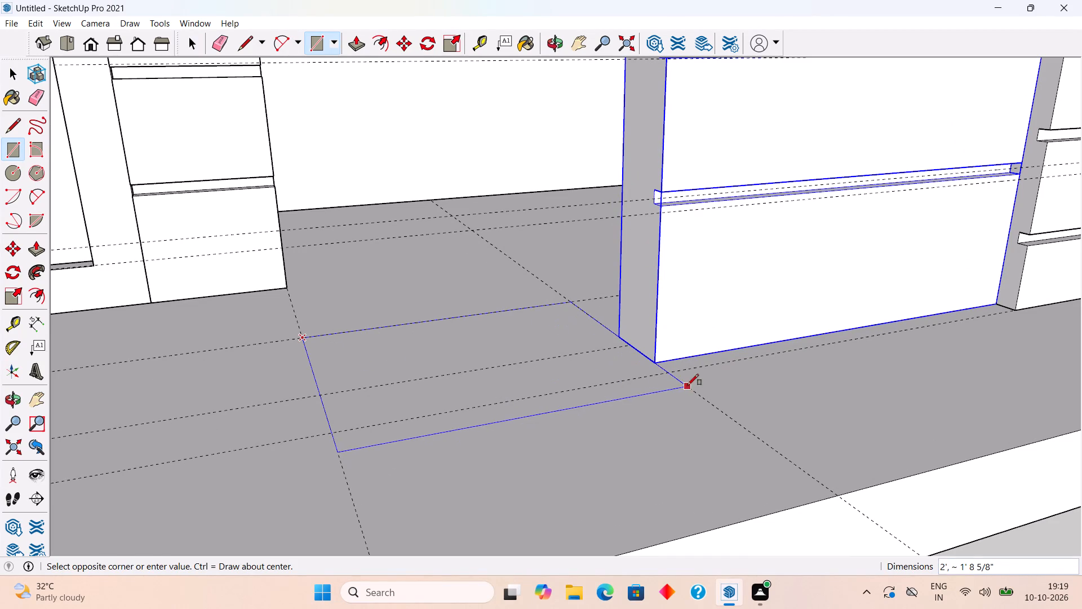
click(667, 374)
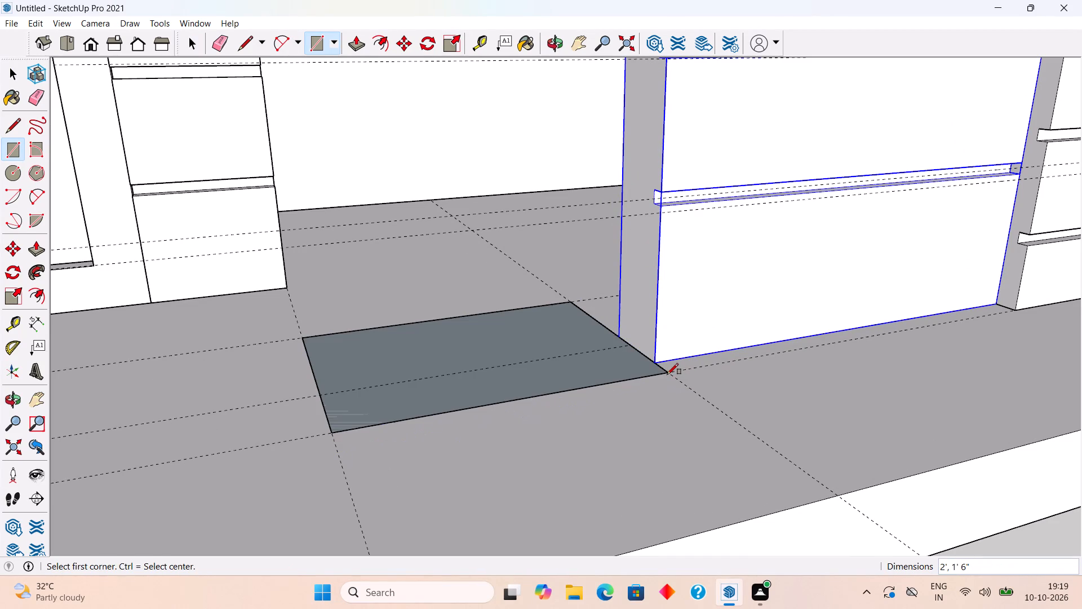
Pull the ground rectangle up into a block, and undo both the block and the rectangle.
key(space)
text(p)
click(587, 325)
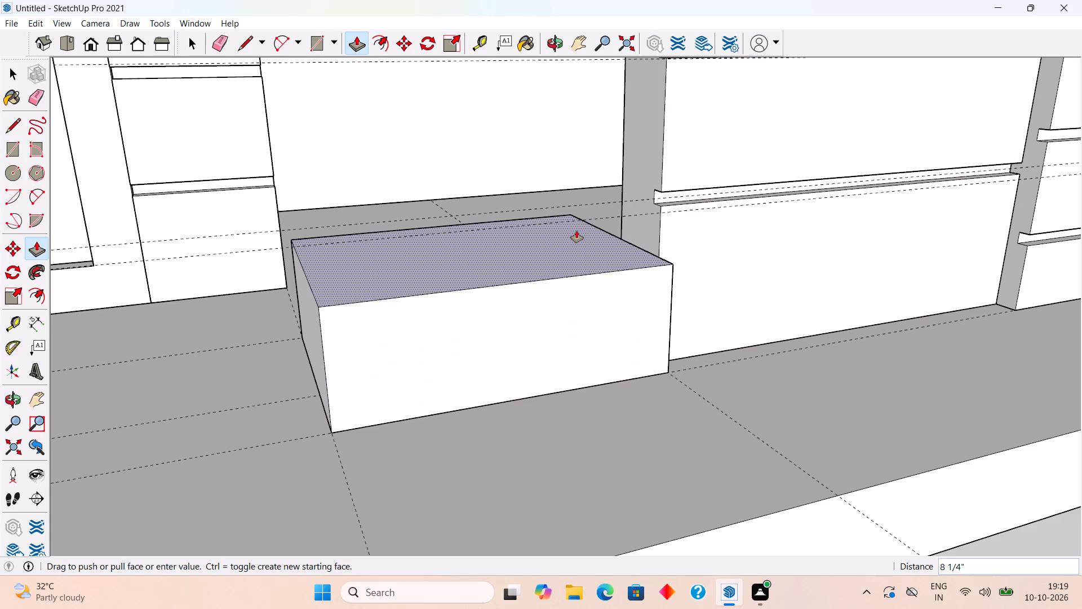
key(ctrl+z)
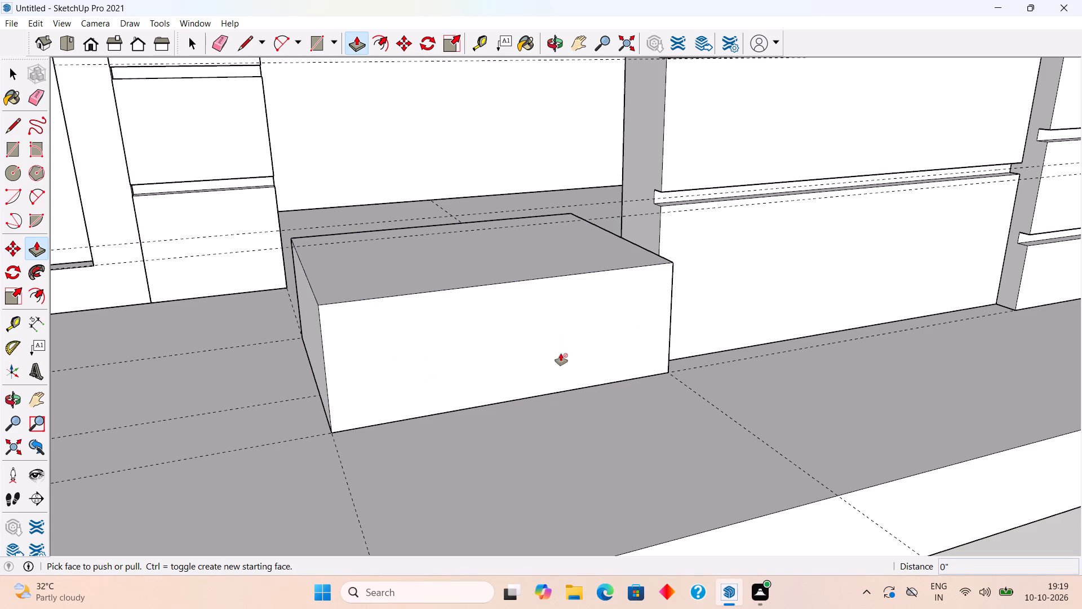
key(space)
Draw a 2' by 6" rectangle on the ground beside the low wall's free end and pull it up to the gate pillar's top.
key(r)
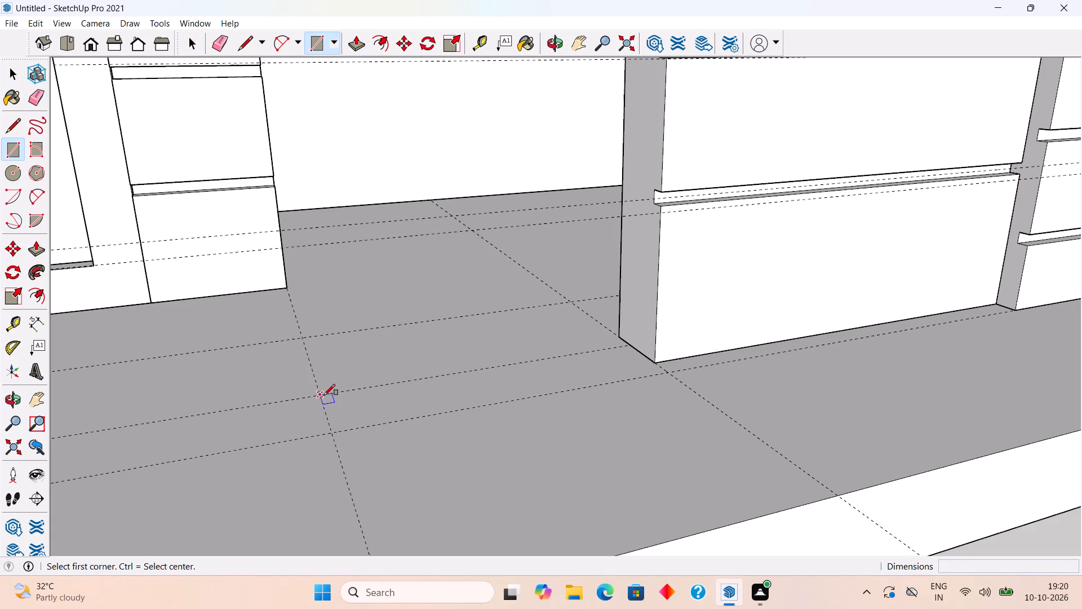
click(324, 395)
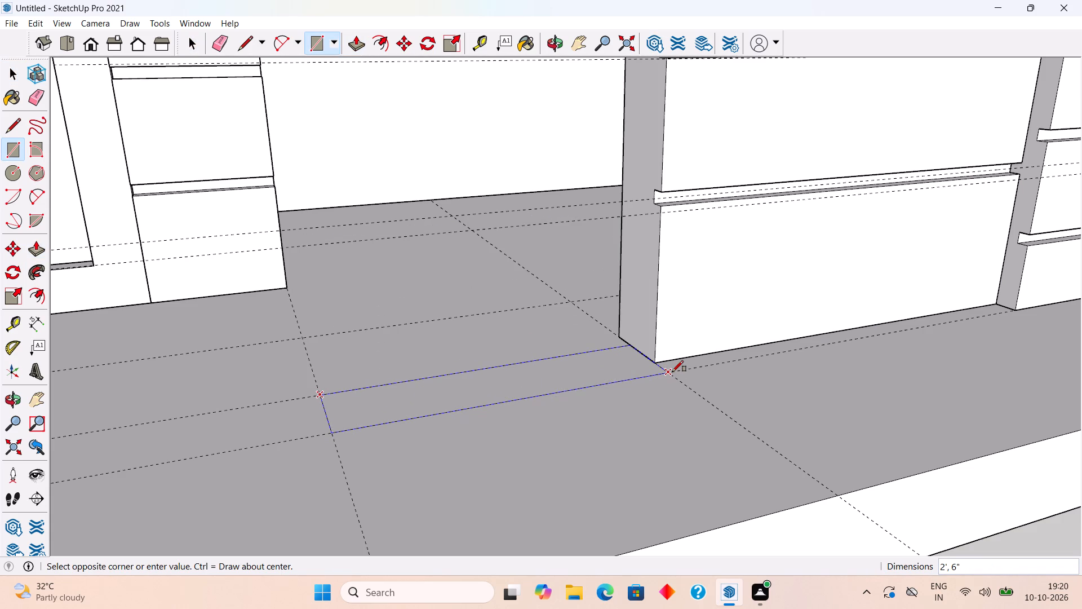
click(672, 372)
key(p)
click(614, 368)
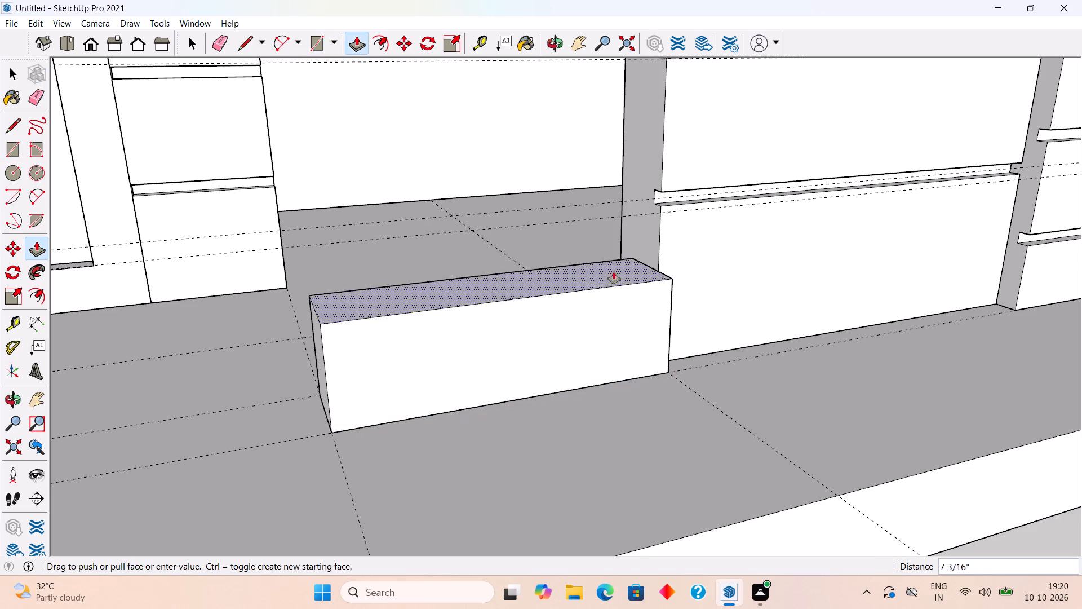
scroll(582, 248, down, 19)
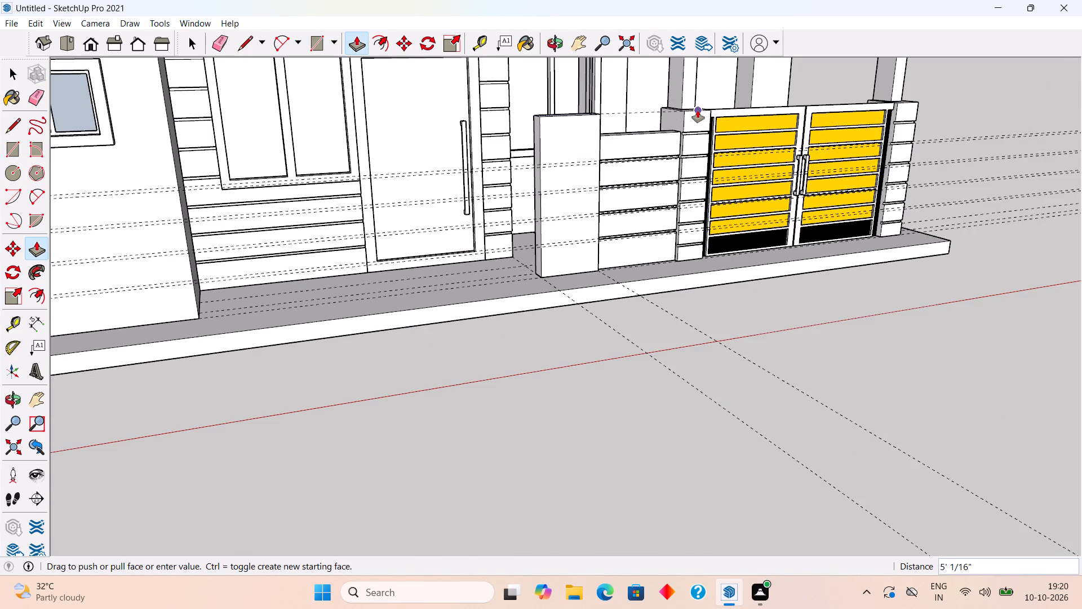
click(698, 111)
Select the whole new wall block and make it a group.
key(space)
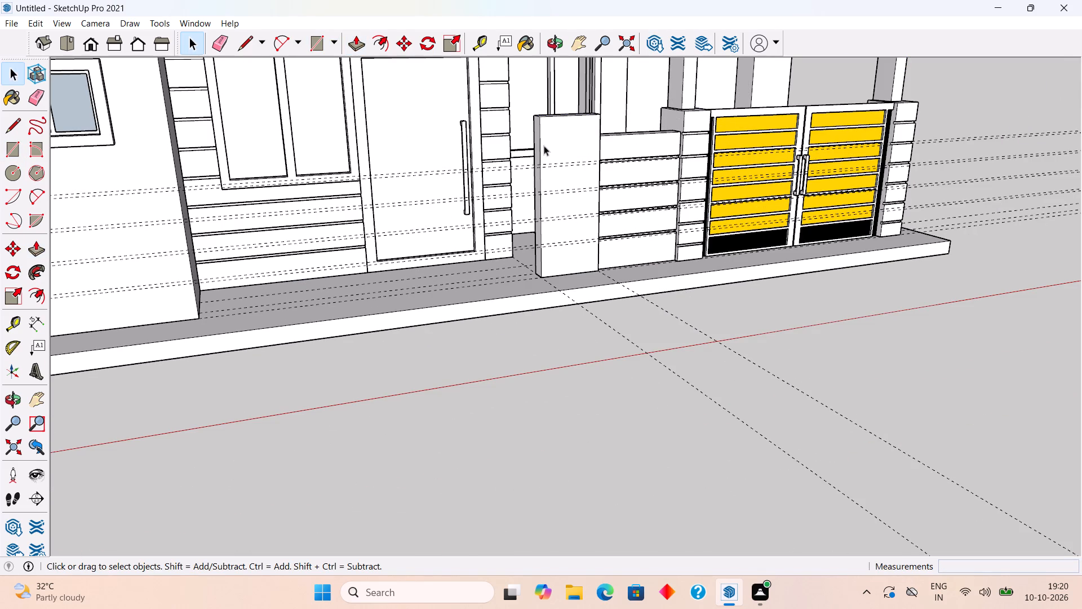
triple_click(560, 143)
right_click(560, 142)
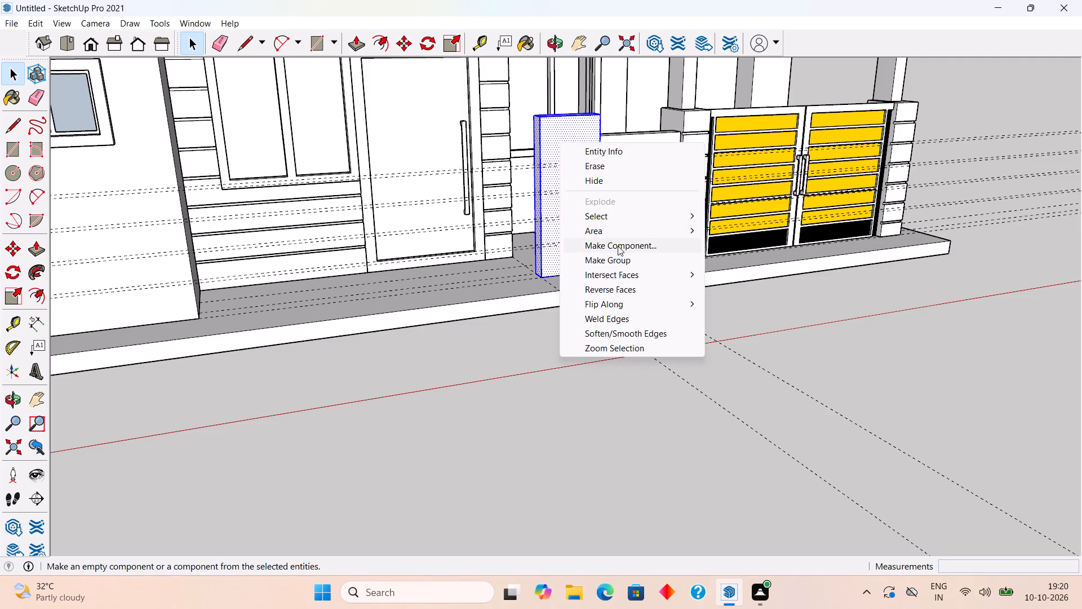
click(620, 264)
Examine the new wall block against the low wall, gate pillar and house front from several angles.
scroll(629, 262, down, 6)
middle_drag(589, 260, 477, 306)
scroll(483, 316, up, 3)
scroll(707, 134, down, 14)
scroll(641, 30, up, 2)
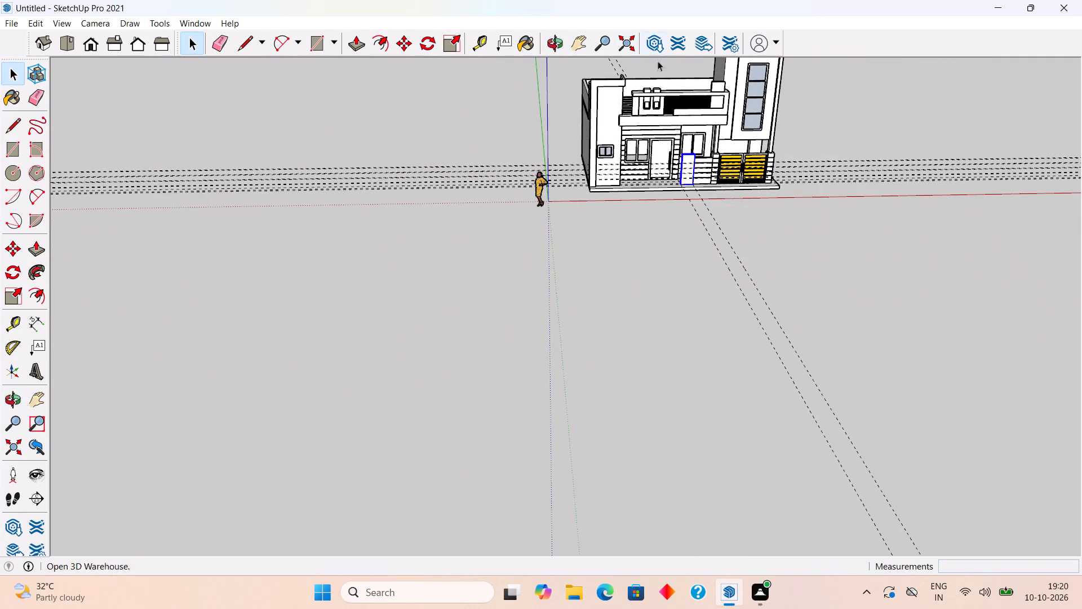
scroll(658, 61, up, 12)
middle_drag(774, 293, 748, 236)
scroll(750, 242, up, 4)
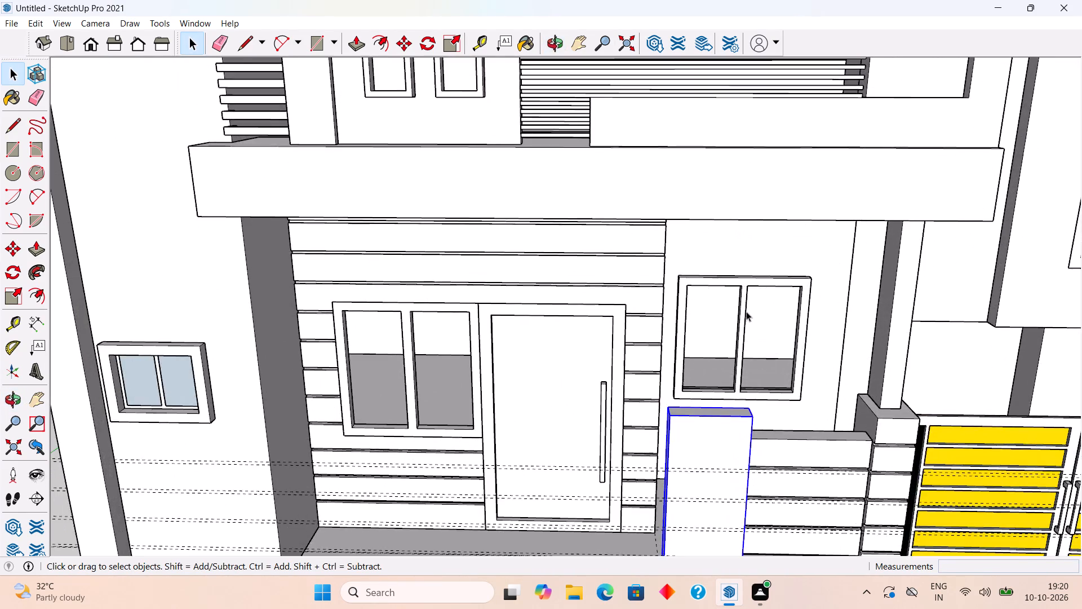
scroll(746, 312, down, 4)
middle_drag(791, 400, 784, 348)
scroll(784, 348, up, 4)
scroll(777, 402, down, 4)
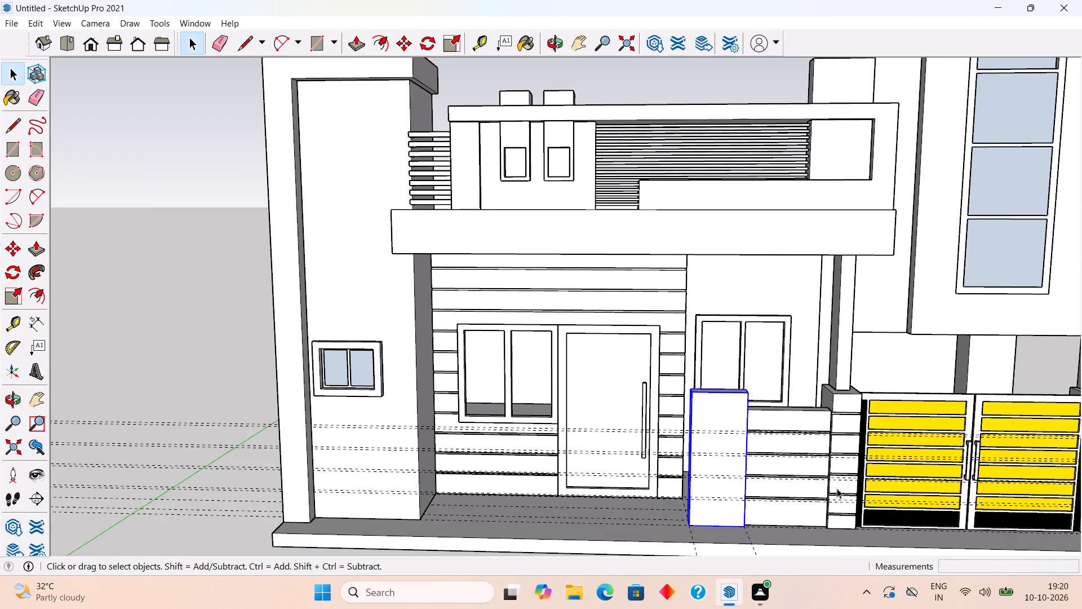
middle_drag(842, 479, 917, 494)
scroll(915, 491, up, 3)
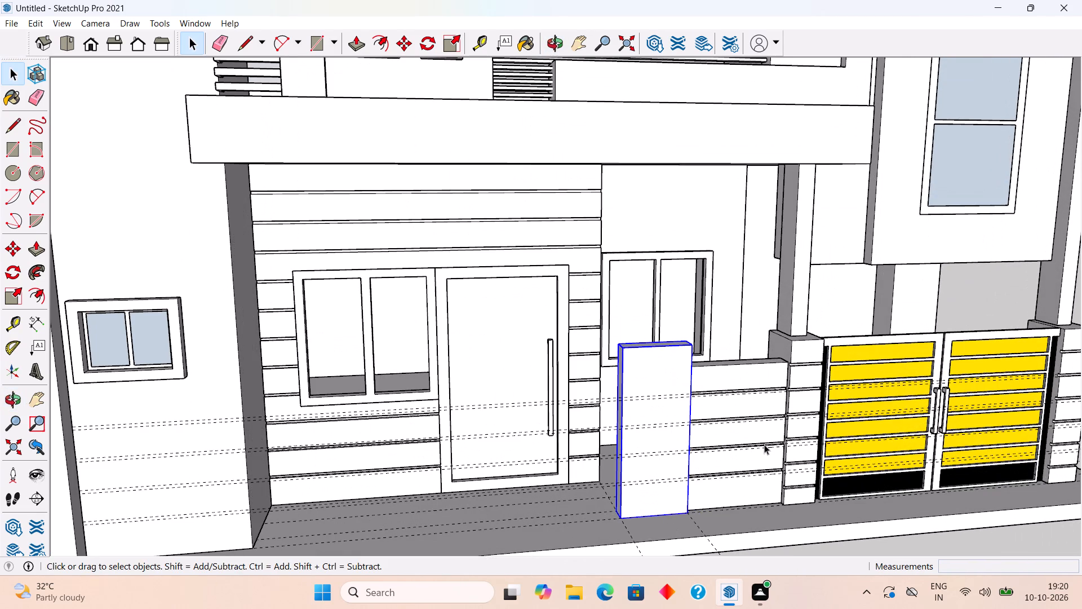
Inside the new block's group, pull its rear face 2" back flush with the low wall, extend it another 2", and leave the group.
middle_drag(567, 497, 740, 547)
scroll(667, 459, up, 5)
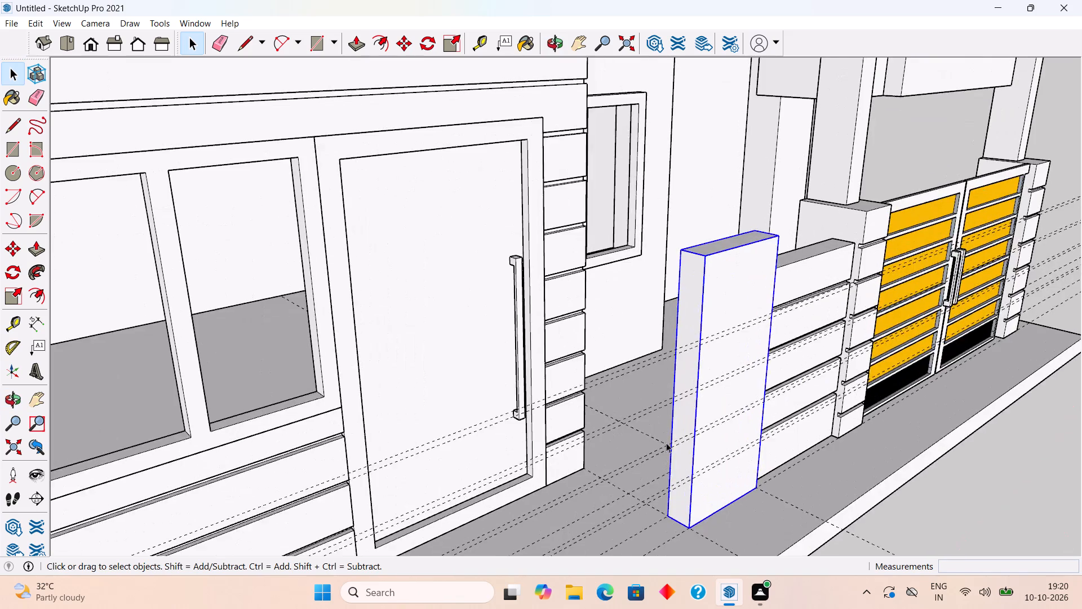
middle_drag(659, 431, 727, 474)
middle_drag(709, 420, 735, 427)
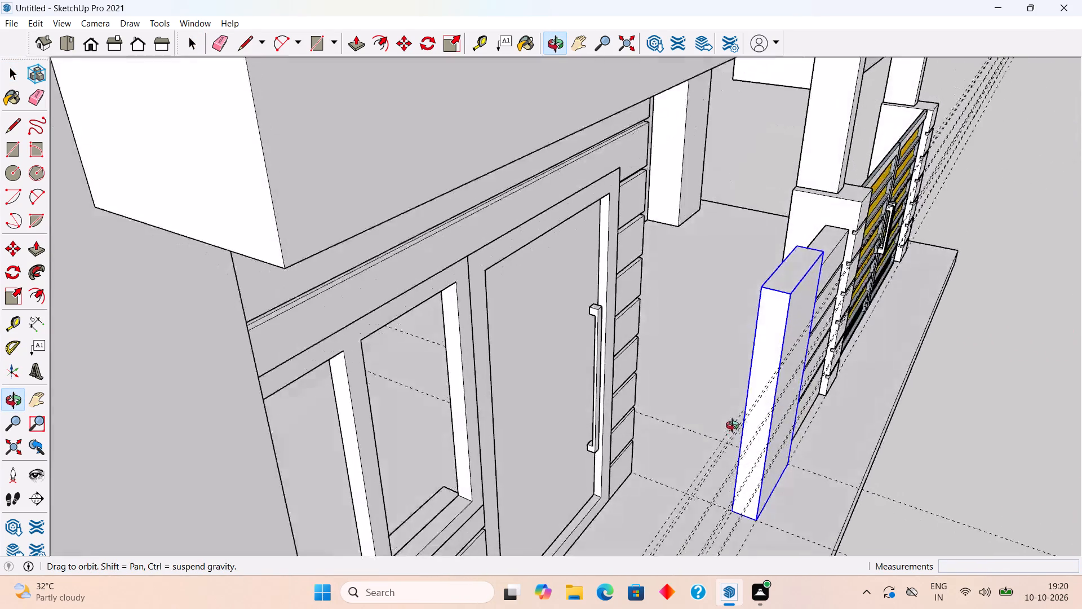
middle_drag(735, 427, 0, 250)
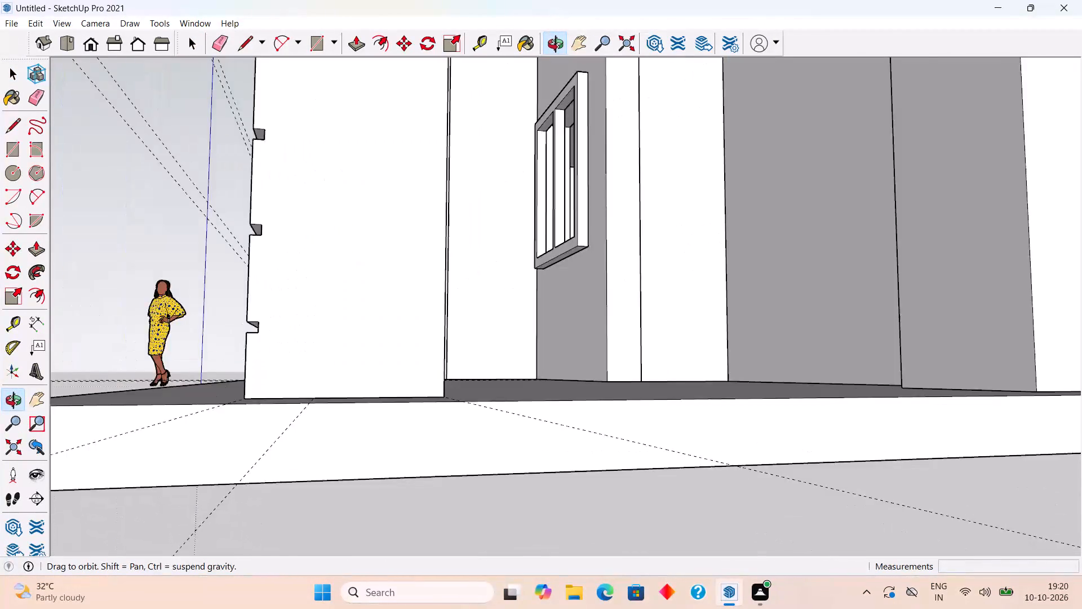
middle_drag(0, 250, 0, 333)
middle_drag(852, 318, 688, 340)
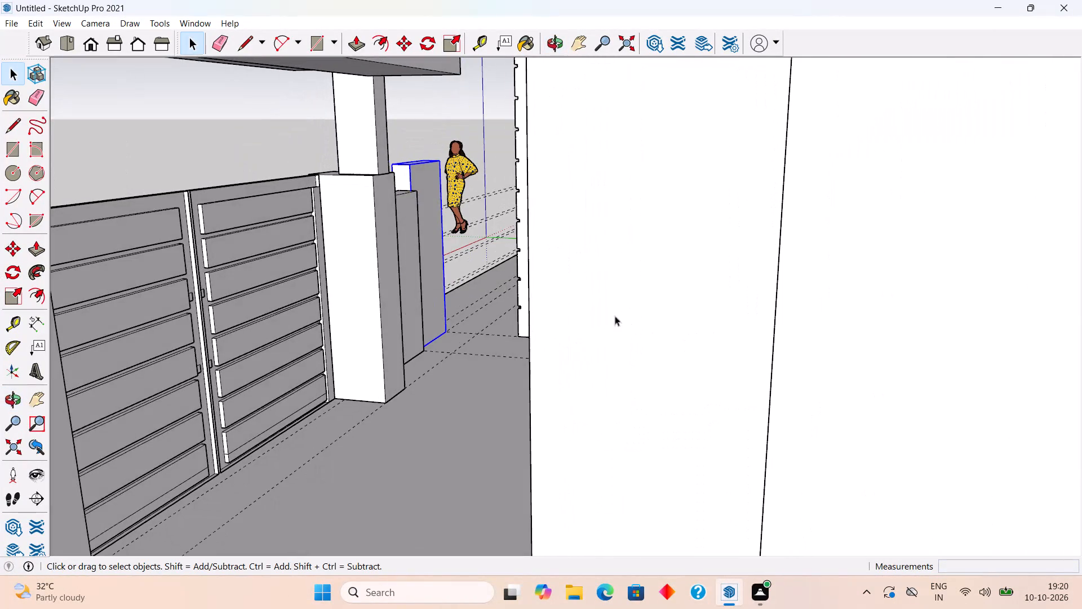
scroll(532, 283, up, 5)
scroll(422, 283, up, 4)
triple_click(308, 321)
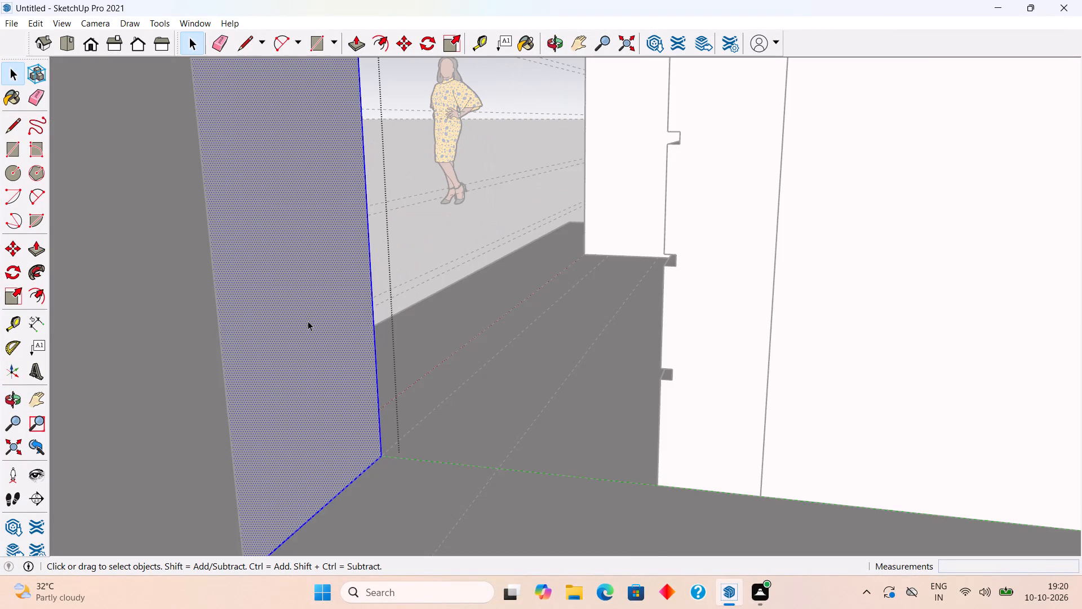
scroll(308, 321, down, 6)
key(p)
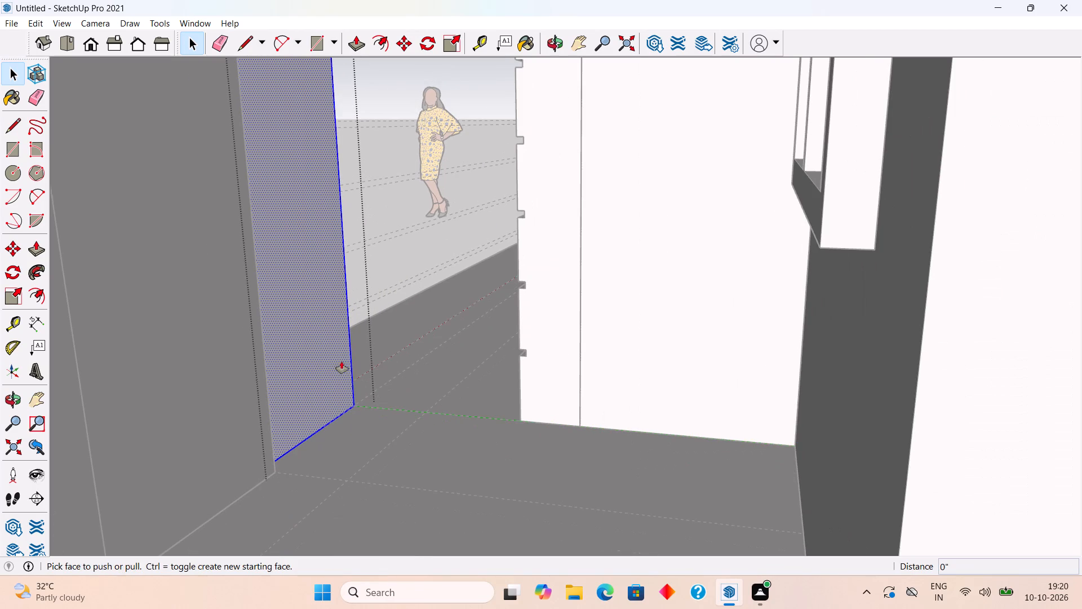
click(342, 361)
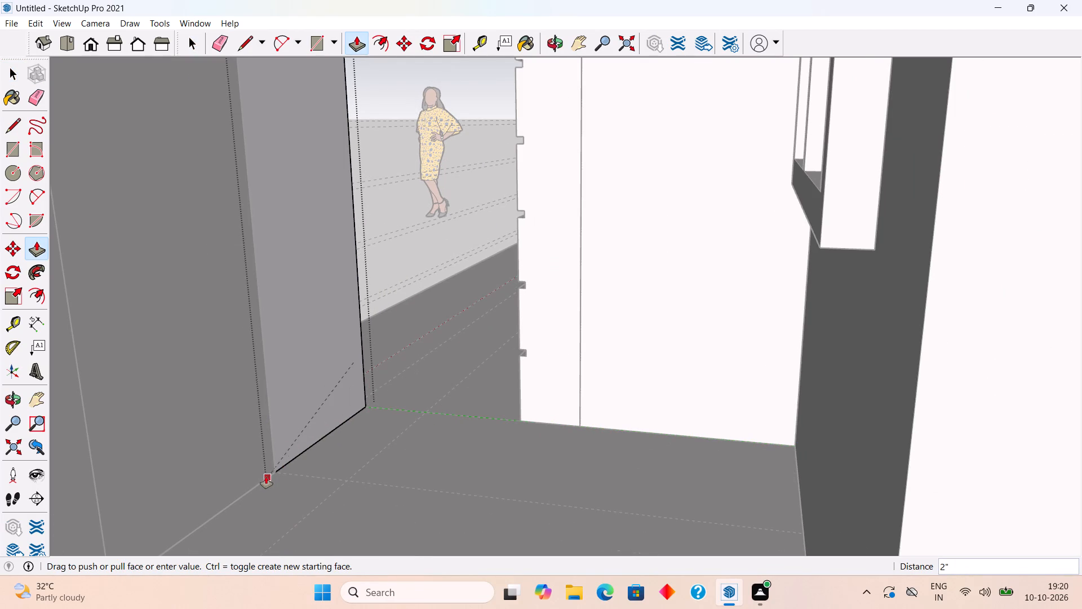
click(266, 476)
click(327, 381)
text(2")
key(Return)
key(space)
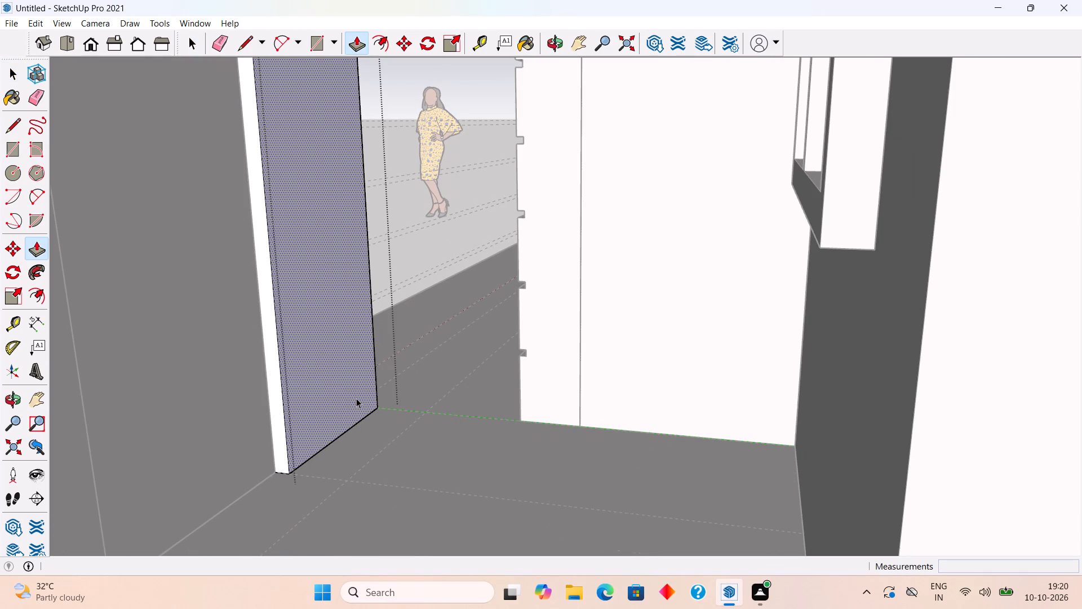
scroll(356, 398, down, 20)
scroll(356, 398, down, 9)
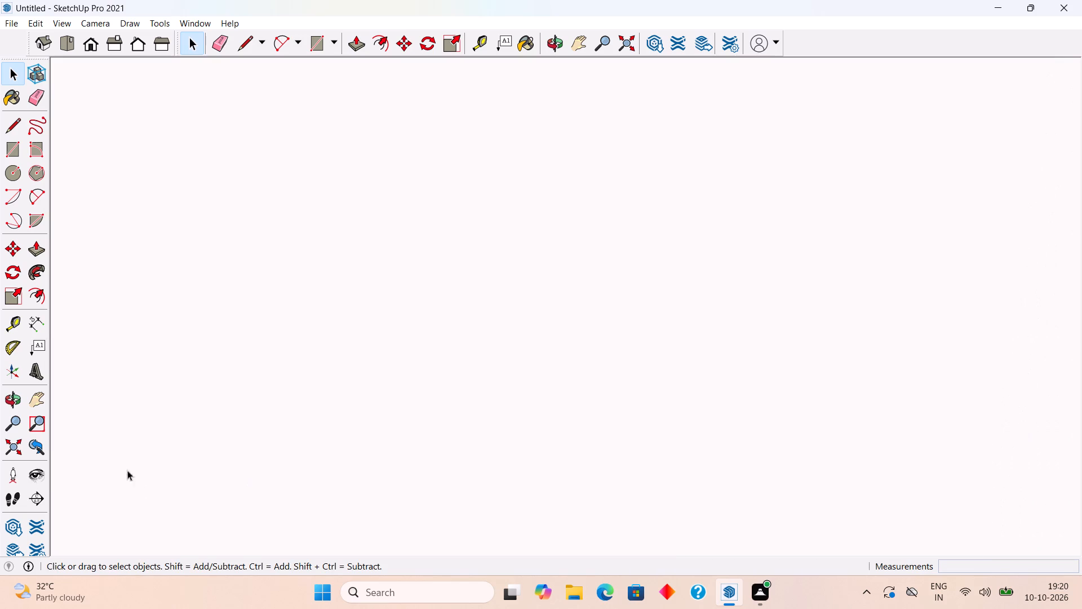
click(20, 439)
middle_drag(421, 383, 741, 389)
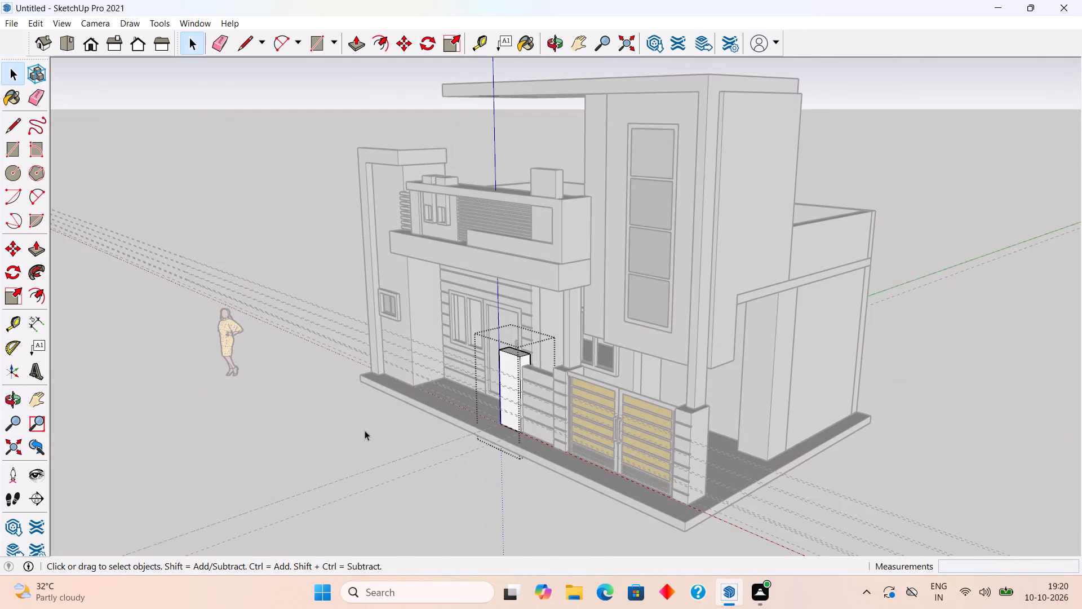
click(365, 430)
Erase all the guide lines that run along the house front across the low wall and gate.
middle_drag(516, 406, 953, 421)
scroll(859, 442, up, 2)
scroll(442, 448, up, 4)
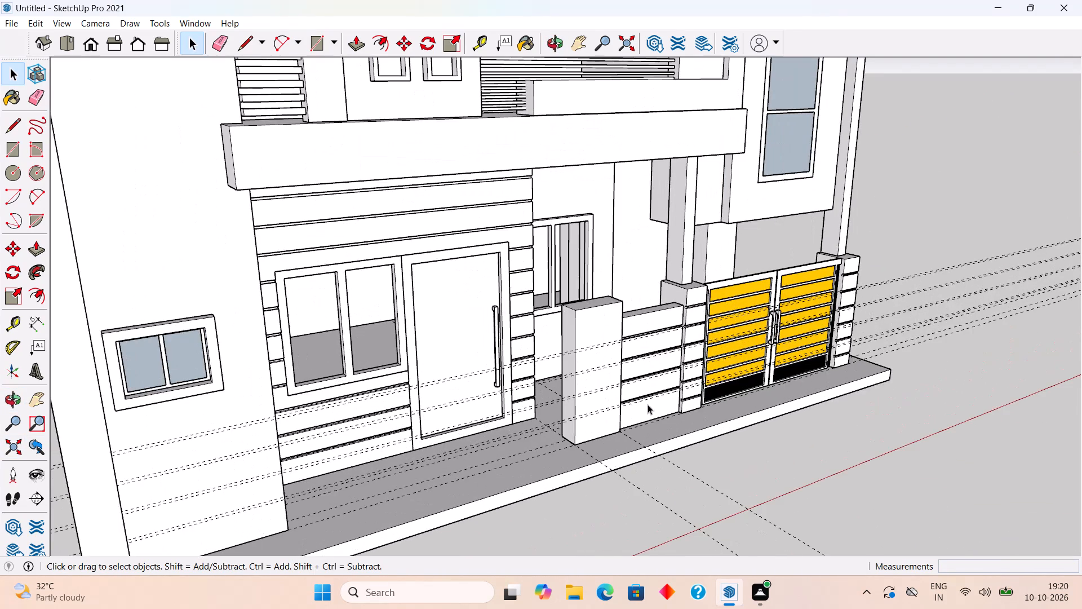
middle_drag(635, 386, 548, 396)
scroll(539, 396, down, 2)
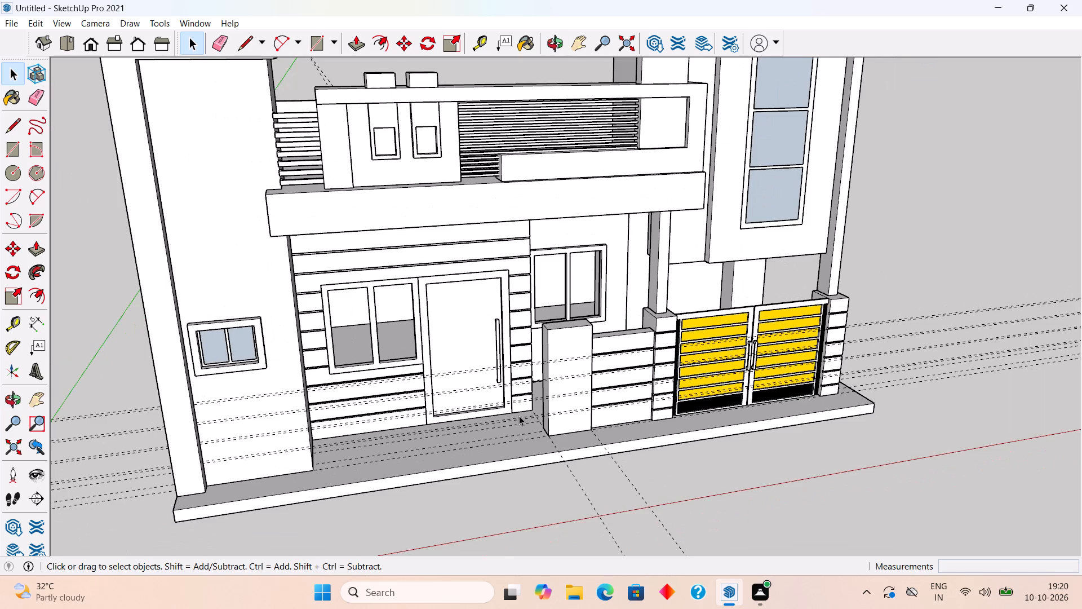
key(e)
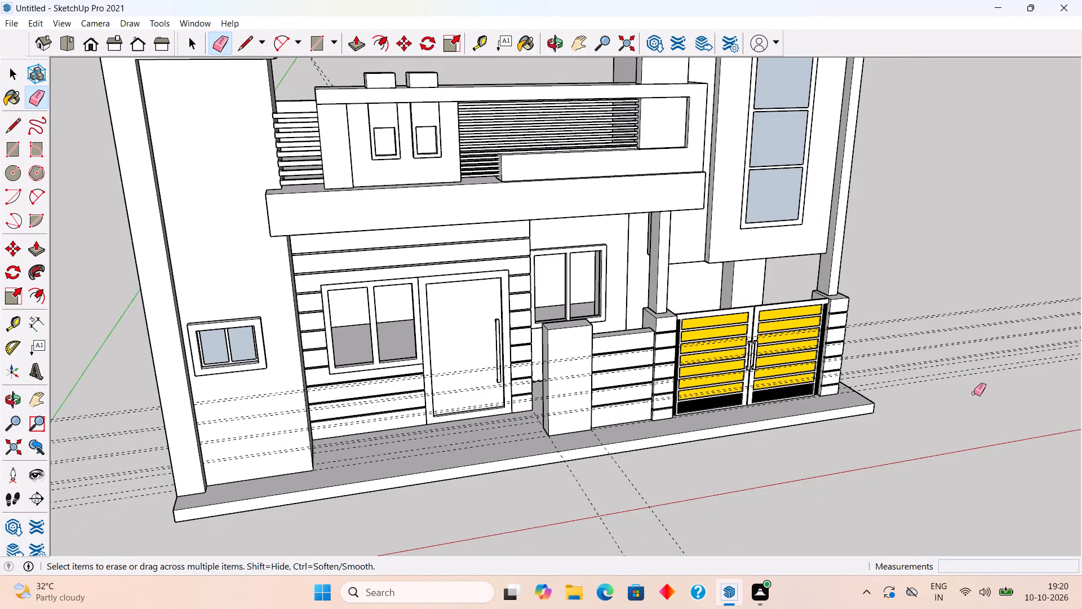
drag(974, 393, 970, 293)
drag(1004, 362, 998, 330)
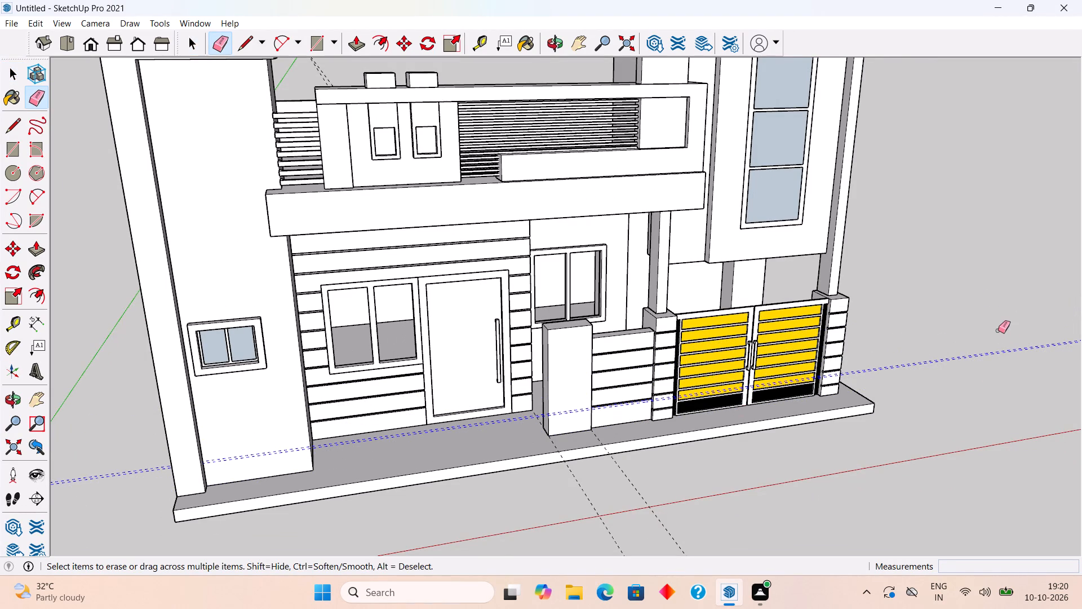
drag(998, 330, 997, 324)
key(space)
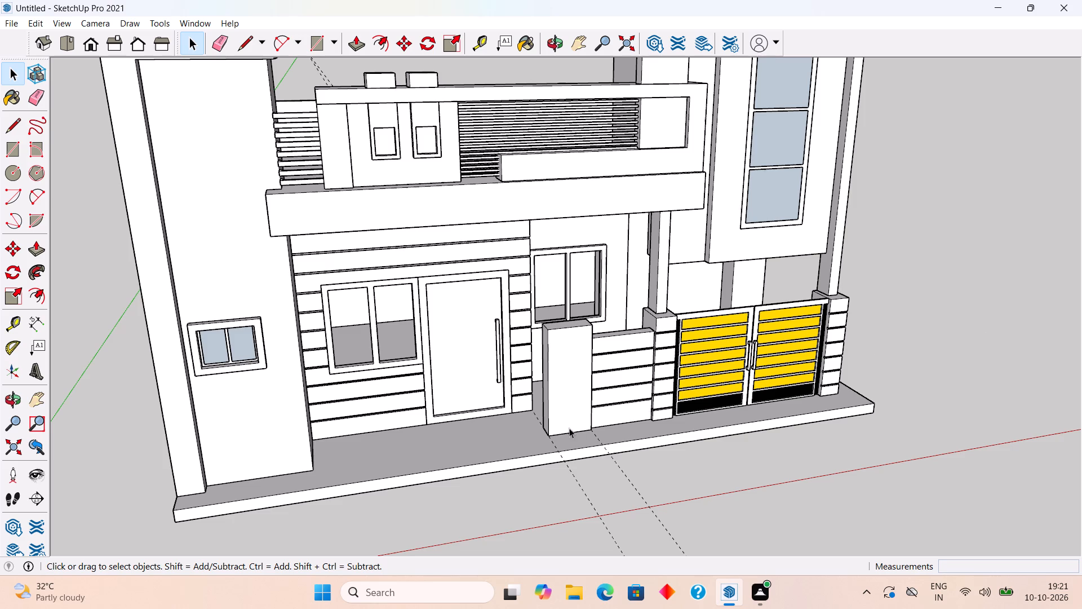
Create guide lines along the base of the entrance-side face of the small-window wall and along the new block's front base edge.
middle_drag(287, 468, 202, 481)
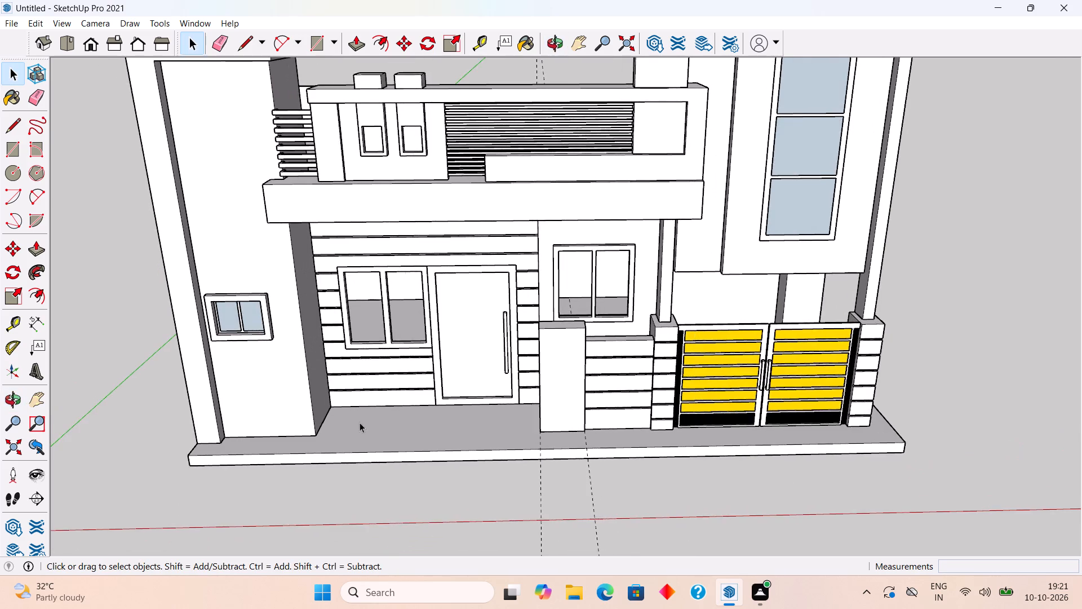
scroll(364, 418, up, 4)
key(t)
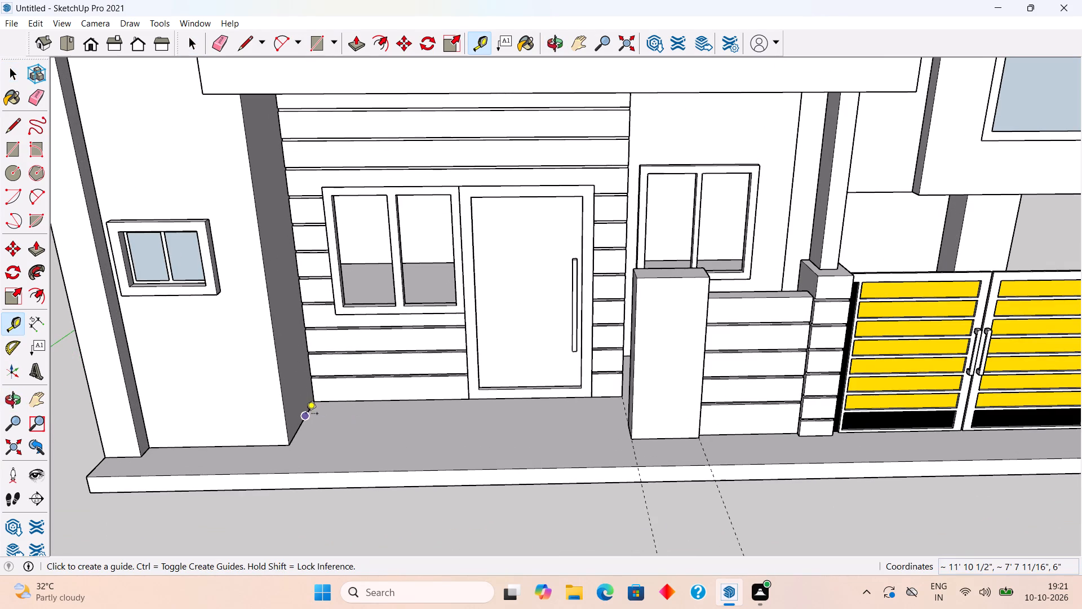
double_click(310, 408)
middle_drag(323, 435, 408, 465)
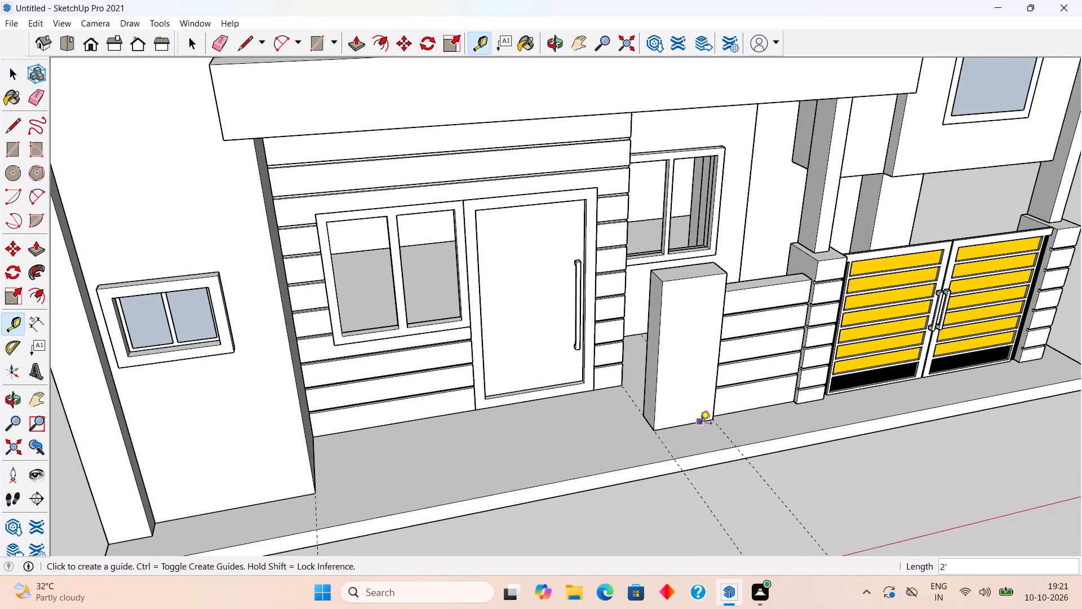
double_click(700, 423)
middle_drag(574, 478, 536, 517)
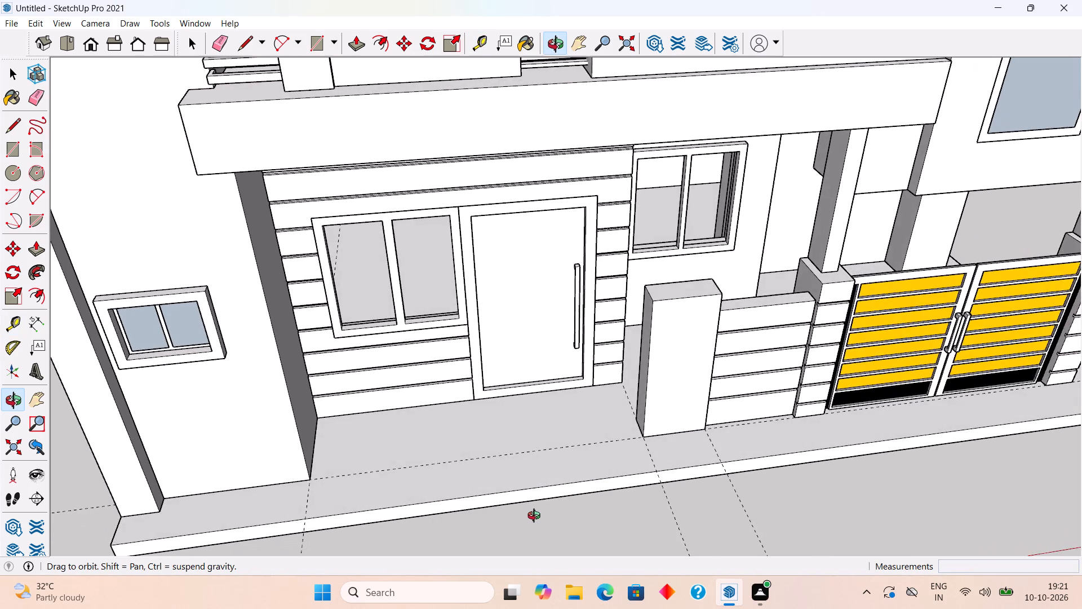
middle_drag(536, 517, 516, 465)
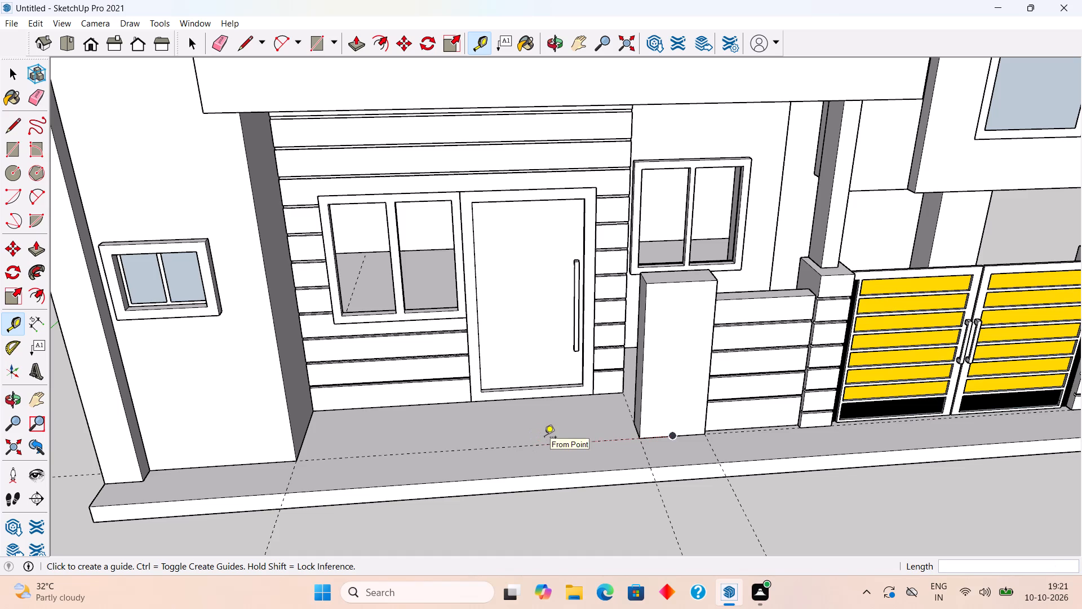
middle_drag(614, 404, 722, 382)
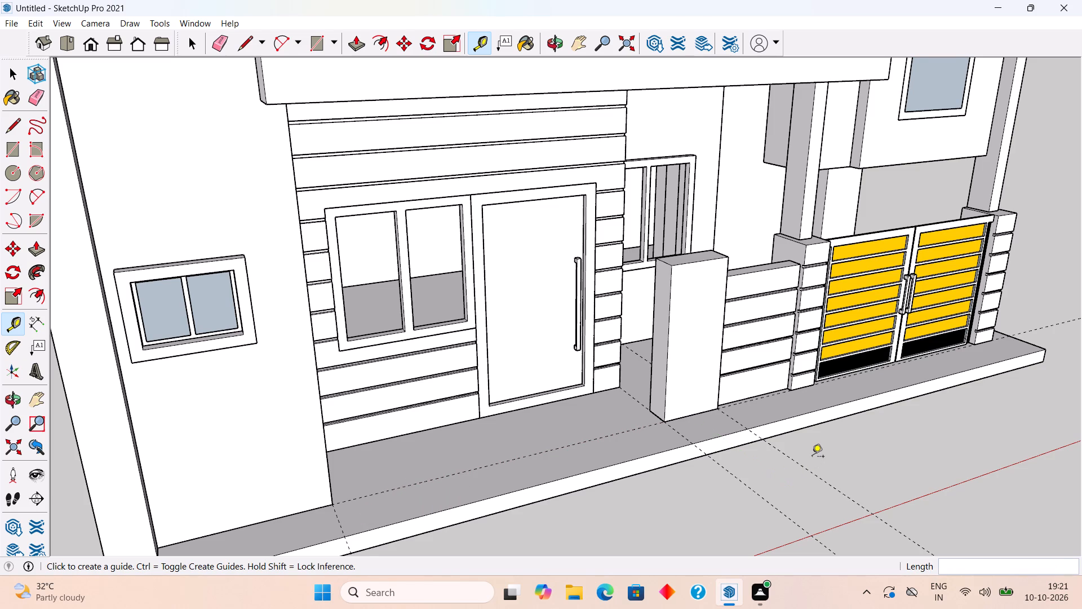
middle_drag(772, 468, 525, 465)
scroll(527, 466, down, 1)
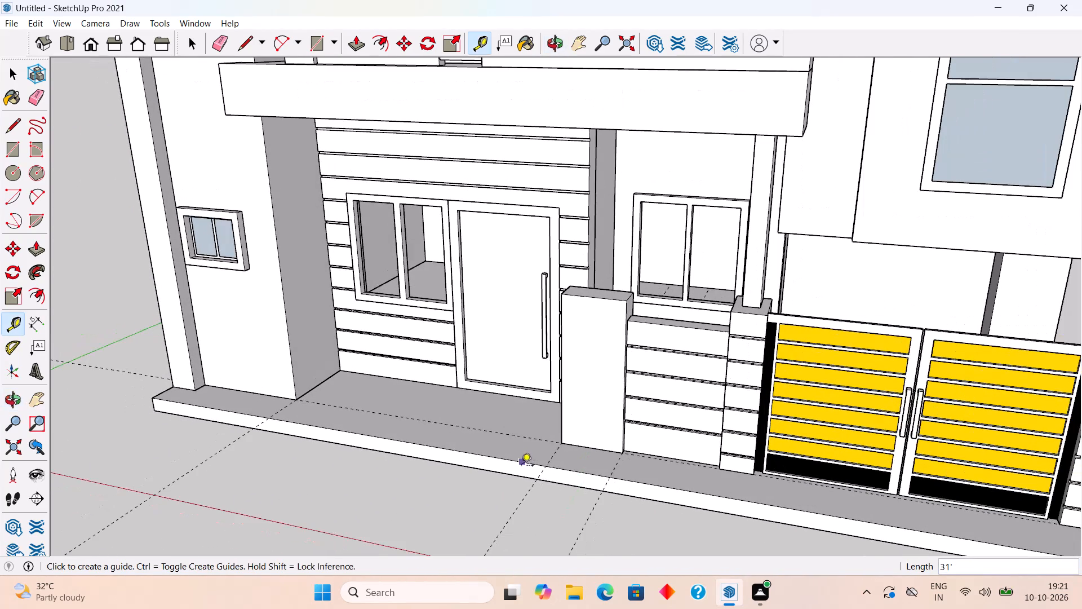
key(space)
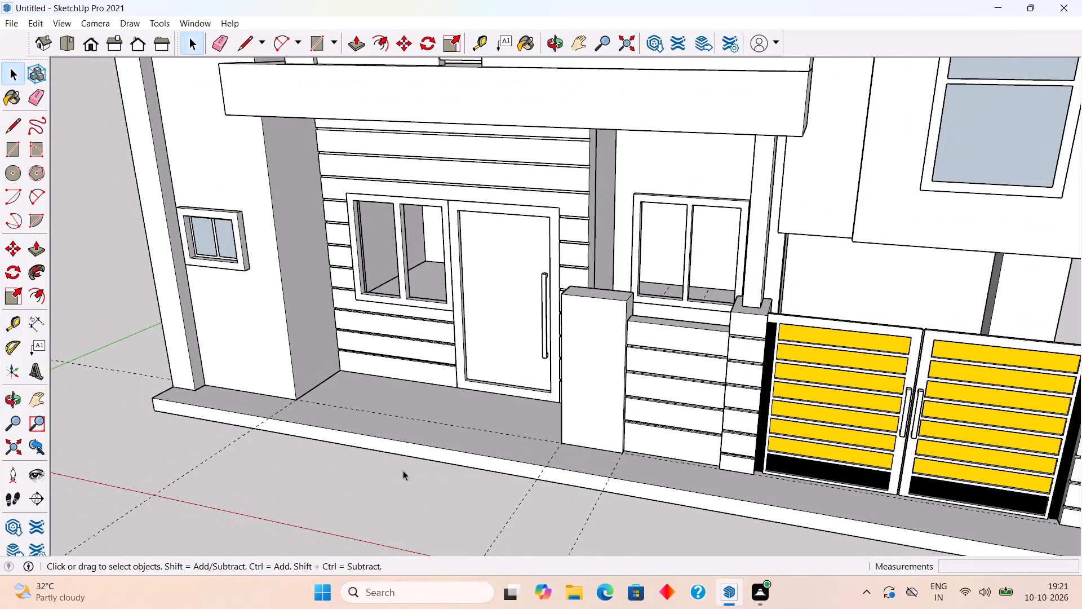
Inside the small-window wall's group, push its front face back 2" and leave the group.
double_click(264, 332)
click(264, 332)
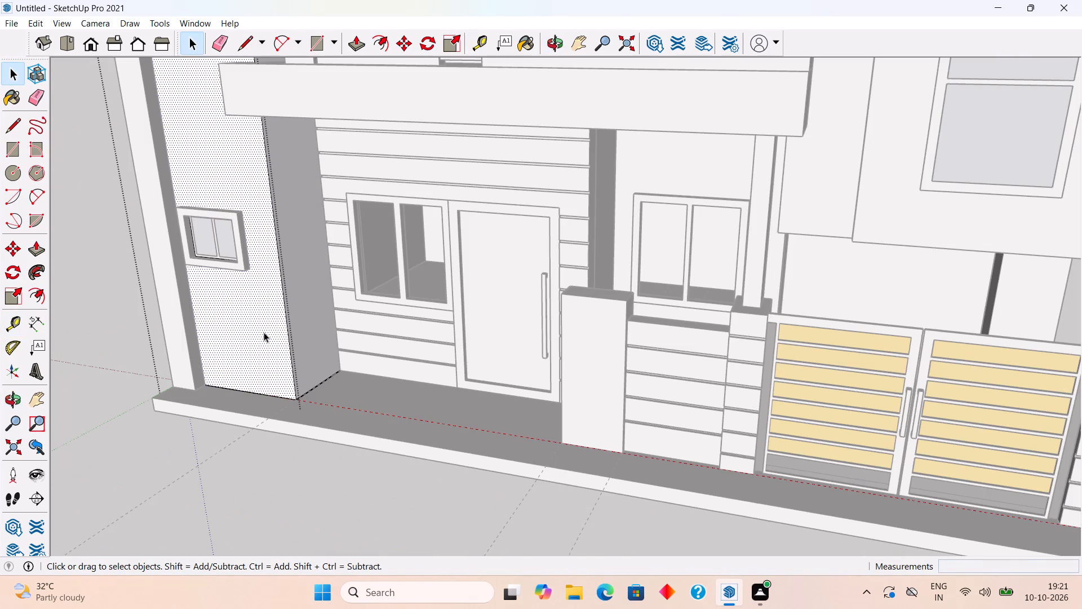
key(p)
click(264, 332)
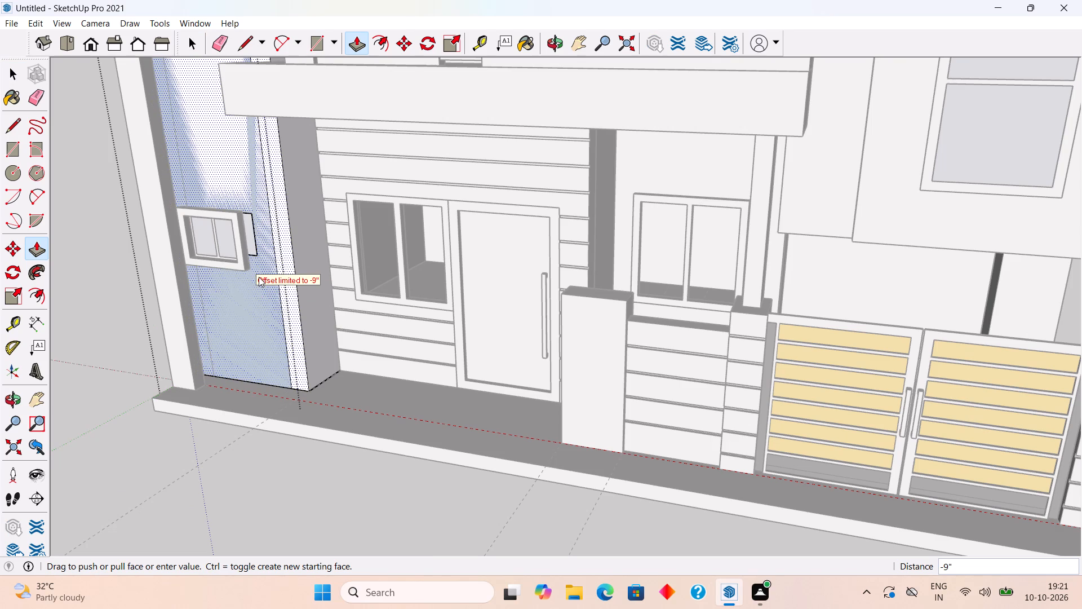
text(2")
key(Return)
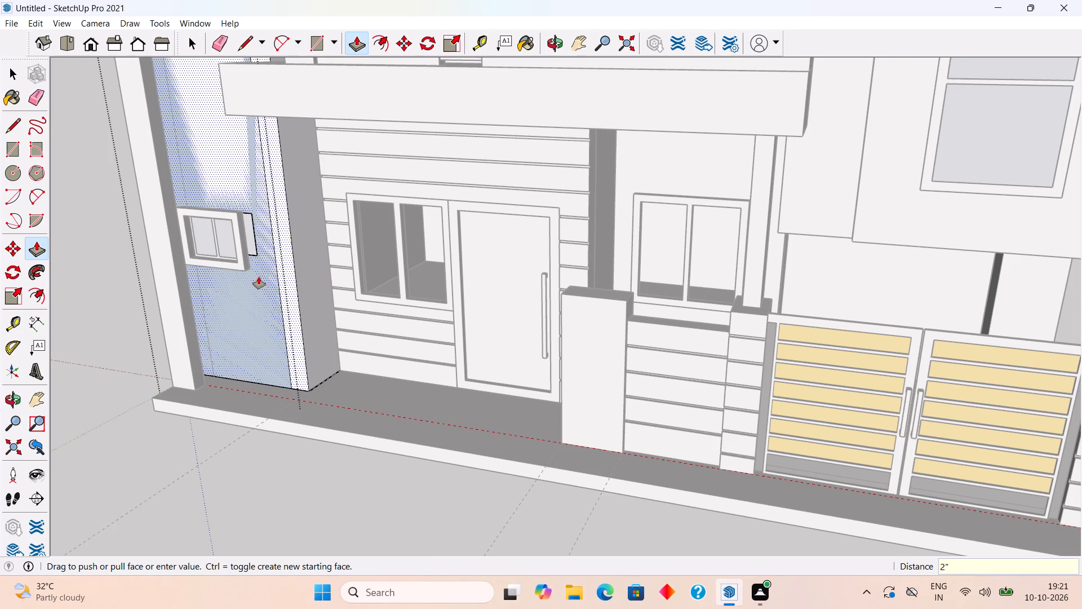
key(space)
click(104, 297)
Create a guide line on the plinth 1' from the base edge of the small-window wall's entrance-side face.
middle_drag(300, 287, 376, 258)
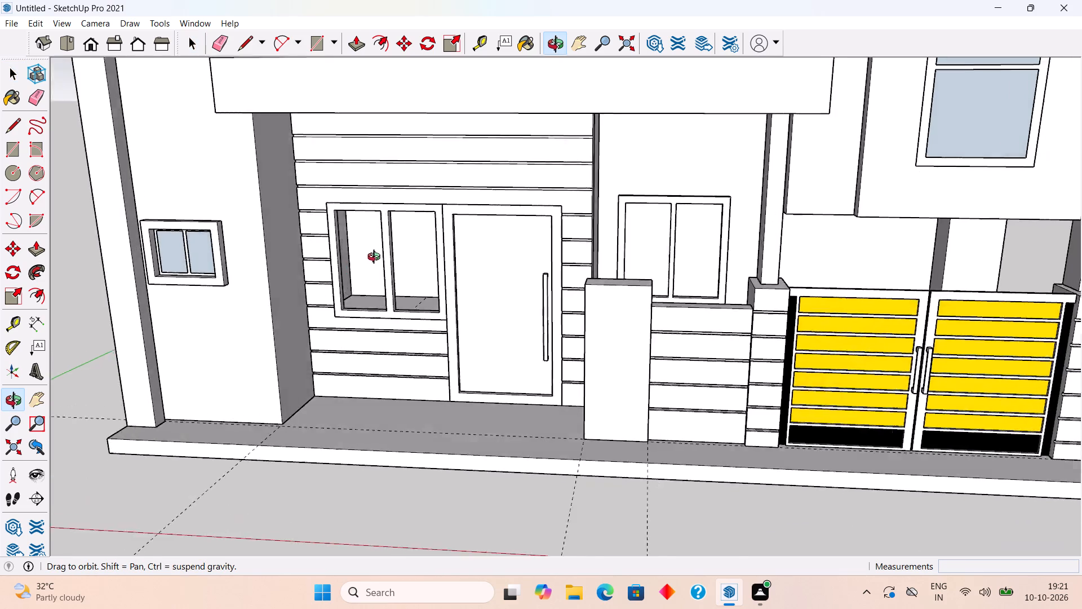
middle_drag(376, 258, 533, 339)
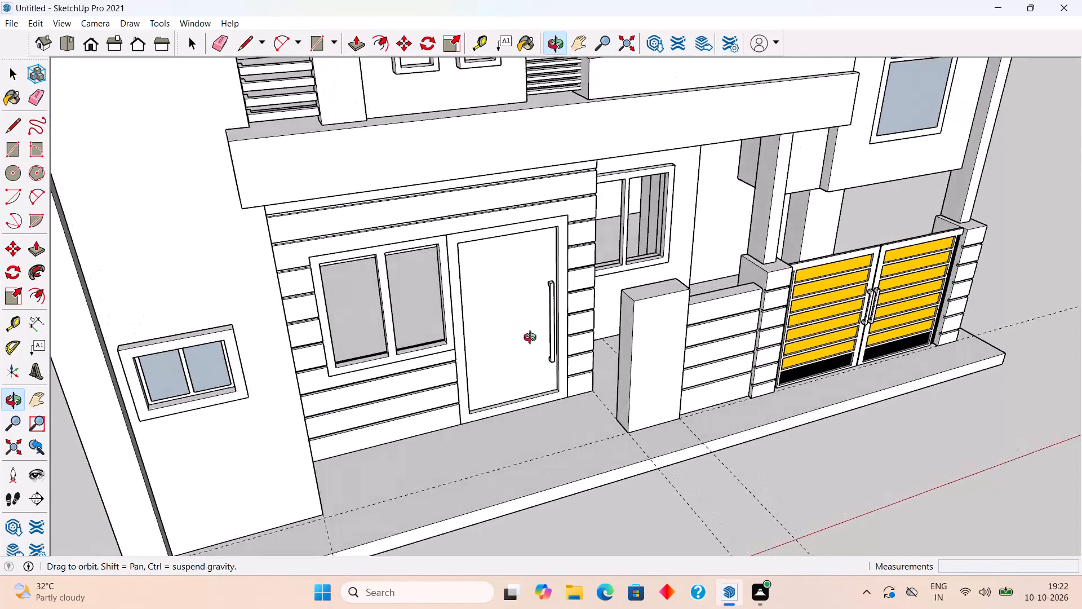
middle_drag(533, 339, 453, 328)
middle_drag(538, 370, 554, 448)
scroll(554, 450, up, 2)
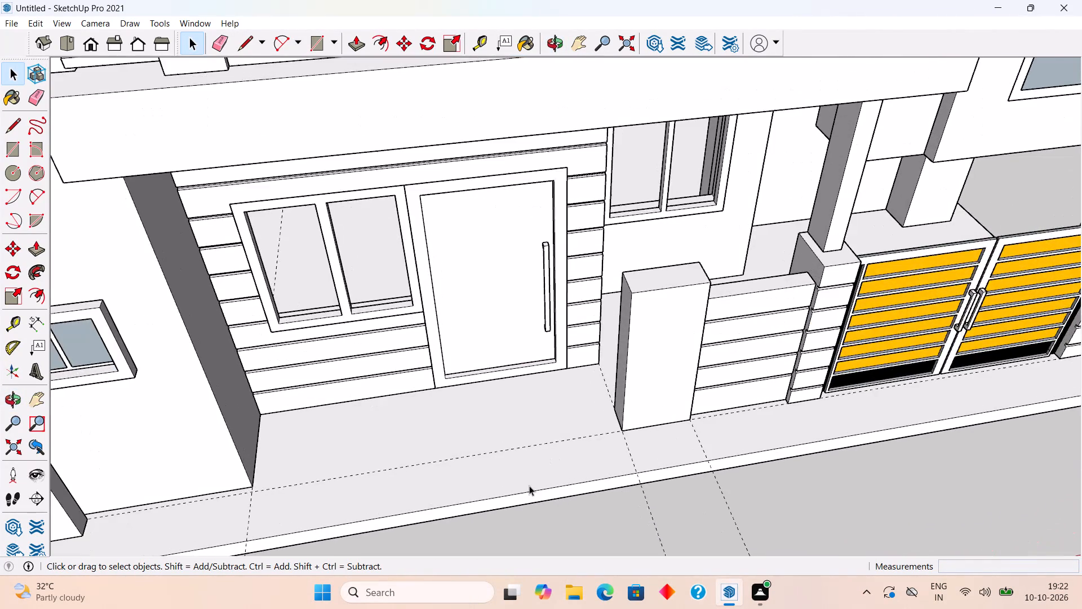
scroll(376, 479, up, 2)
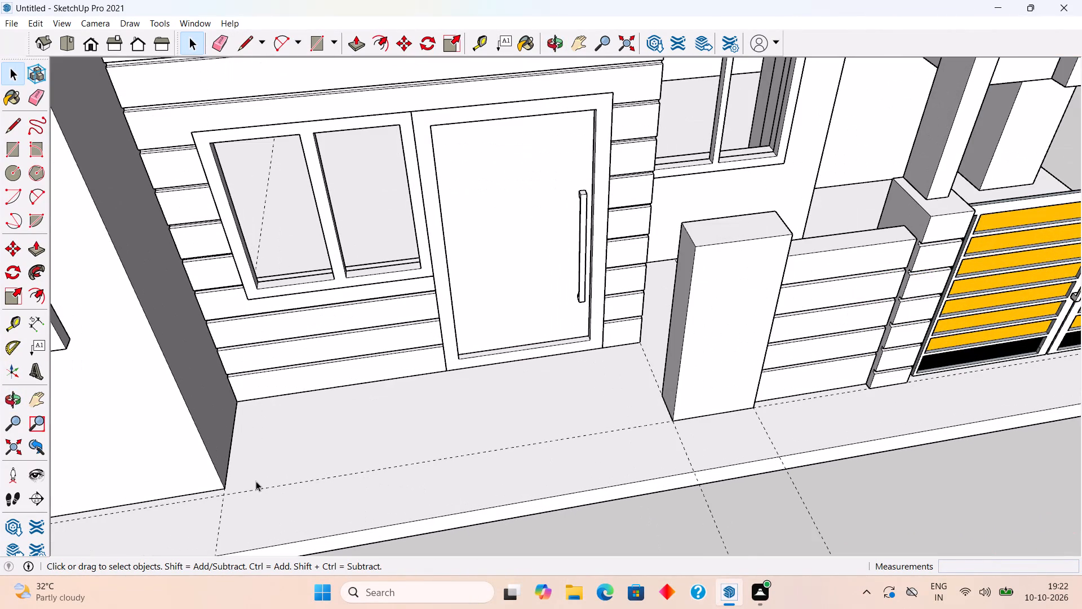
key(t)
click(226, 474)
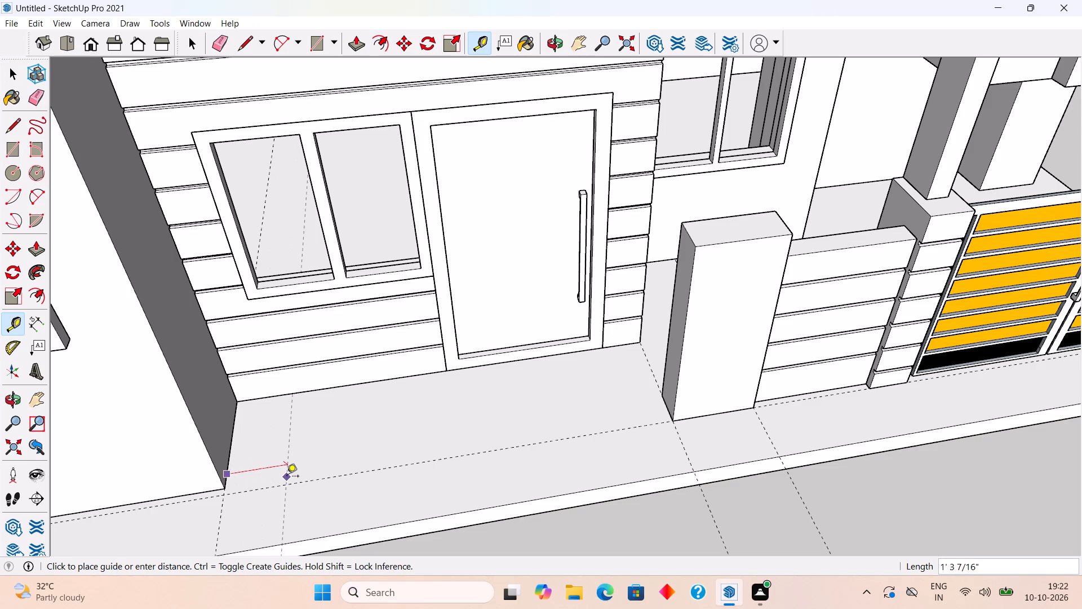
text(1')
key(Return)
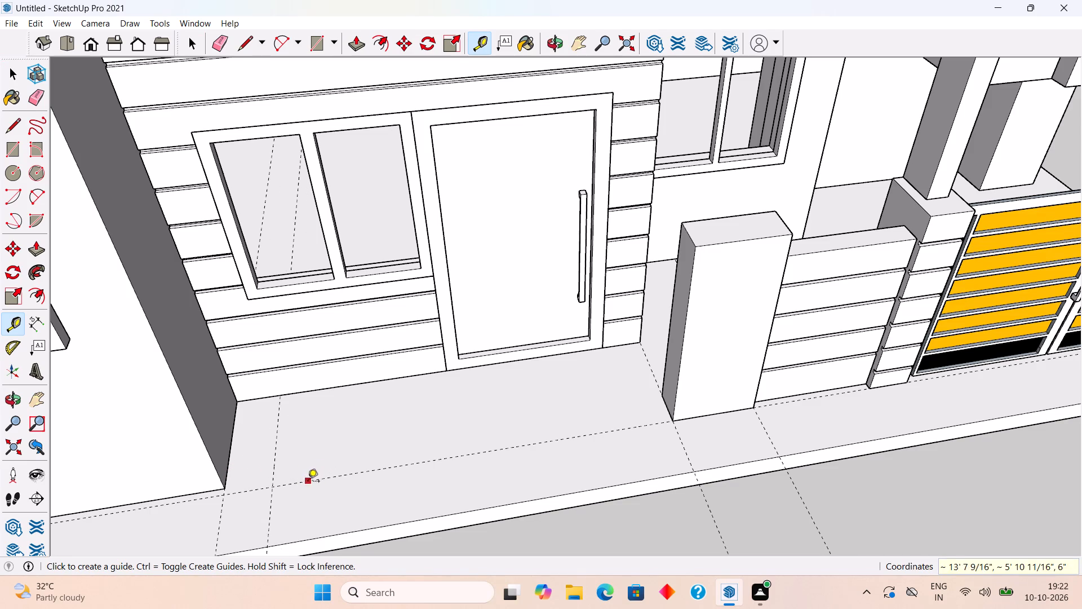
Create a guide line along the small-window wall's front base edge and another parallel one 9" in front of it.
scroll(198, 489, up, 4)
double_click(199, 493)
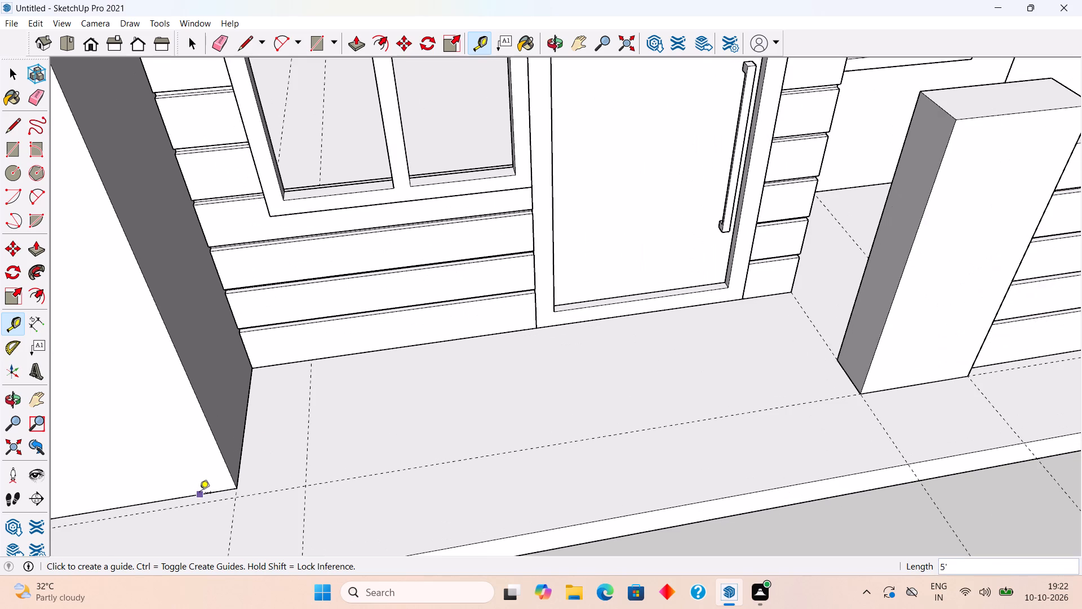
click(281, 483)
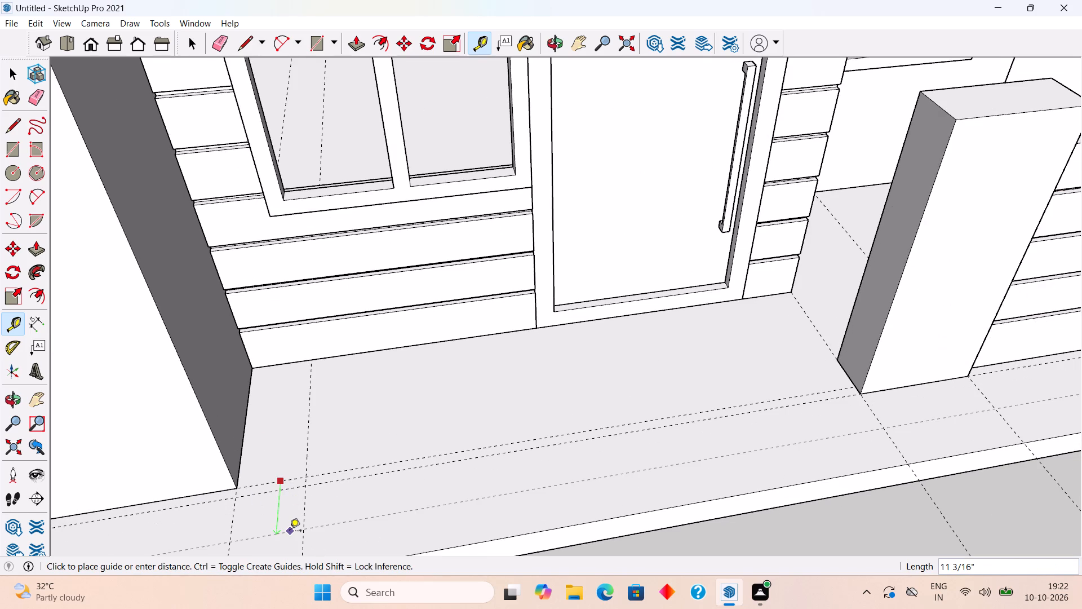
text(9")
key(Return)
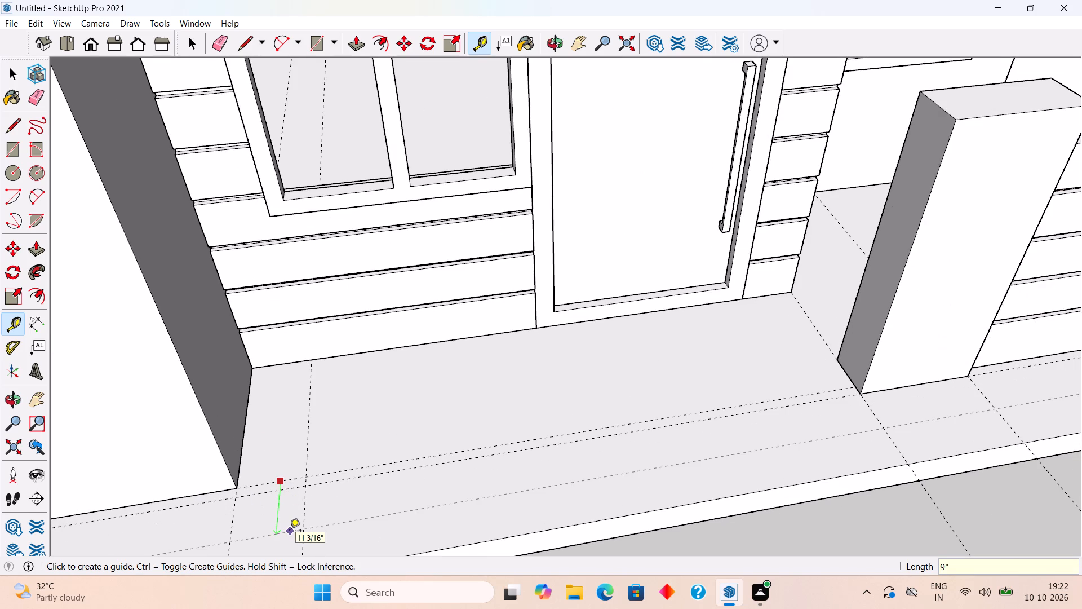
key(space)
Draw a 1' by 9" rectangle on the plinth from the small-window wall's front corner to the crossing of the guides.
middle_drag(291, 504, 325, 476)
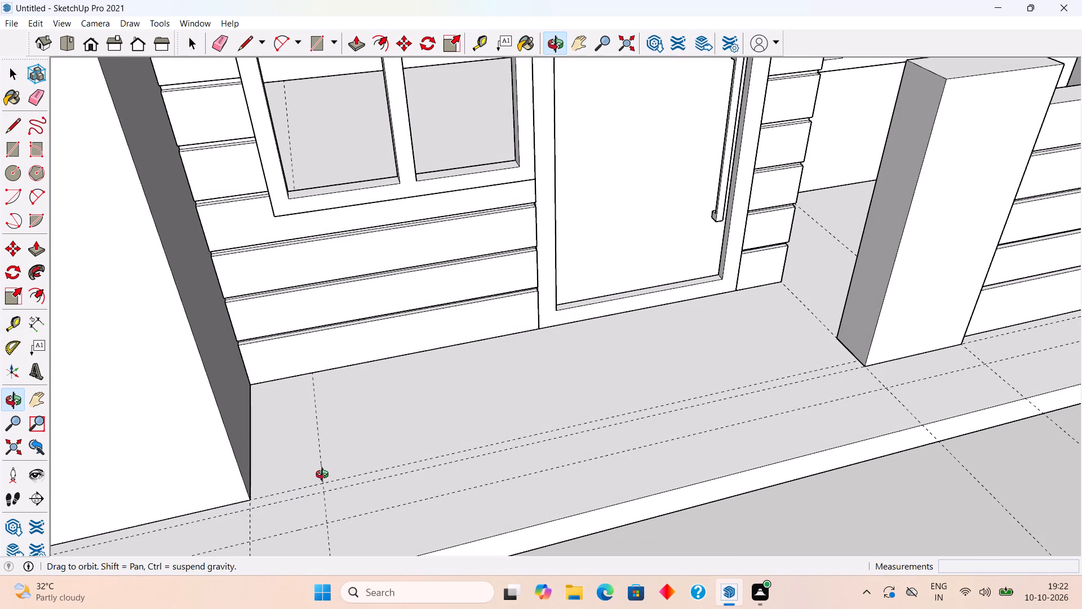
middle_drag(325, 476, 326, 475)
scroll(327, 480, down, 1)
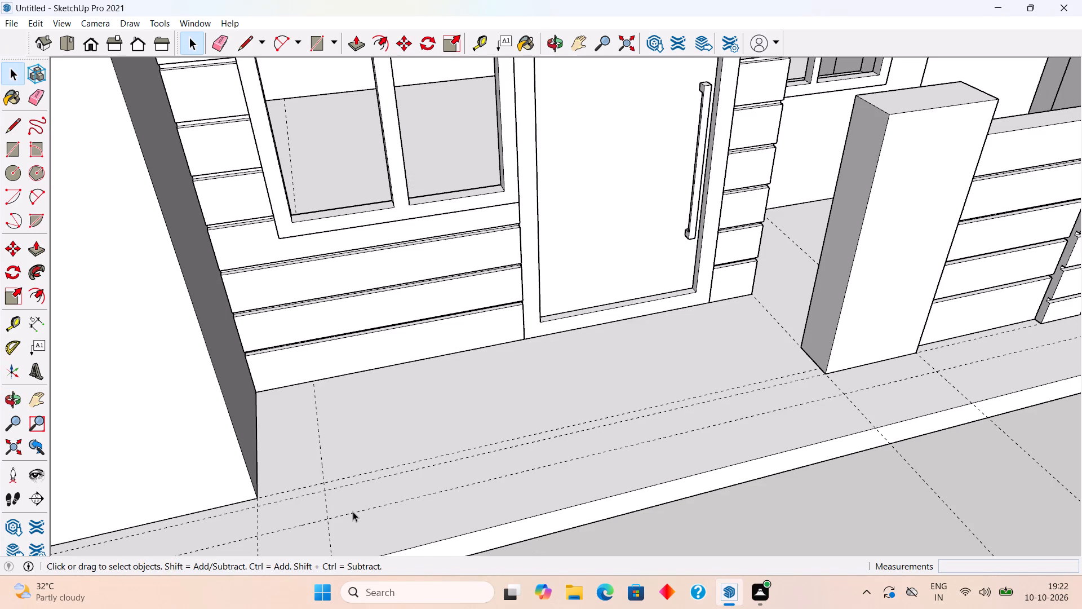
key(r)
click(259, 500)
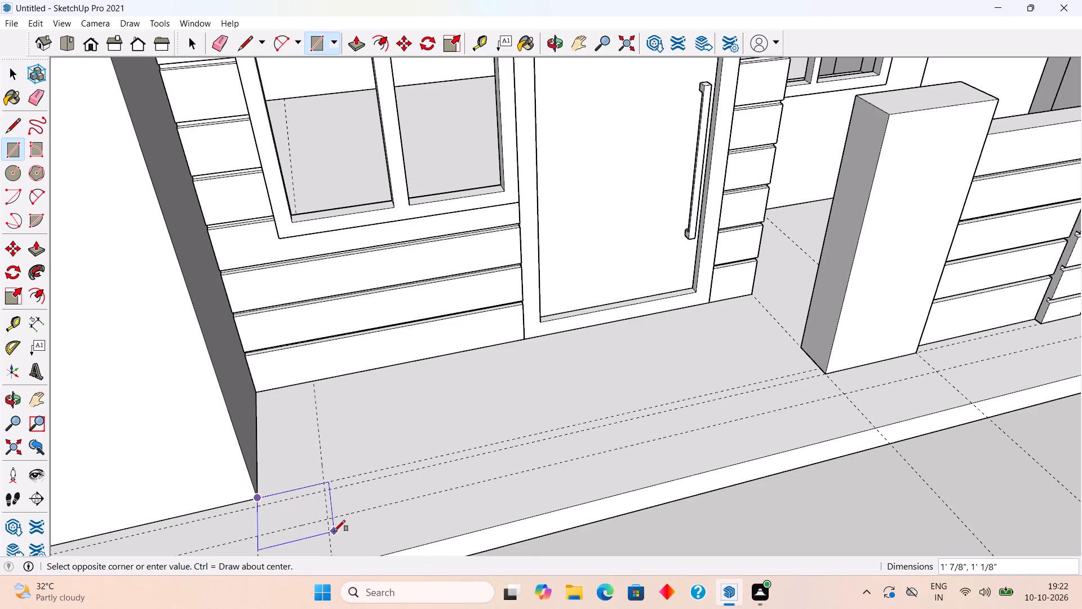
click(331, 519)
key(space)
Pull the rectangle up about 5' to the height of the wall block on the other side of the entrance.
click(311, 518)
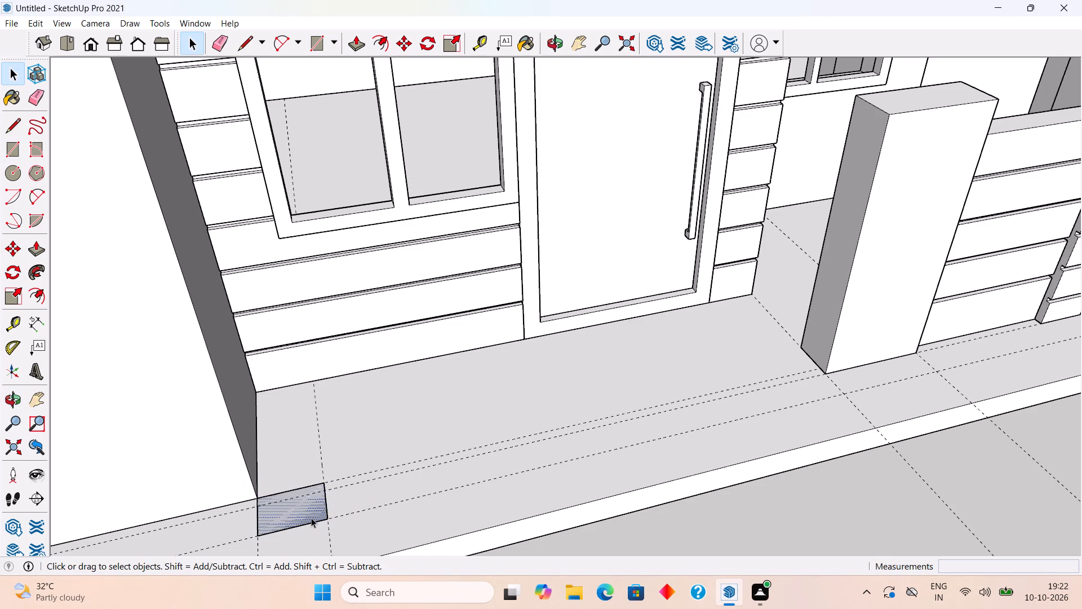
key(p)
click(311, 518)
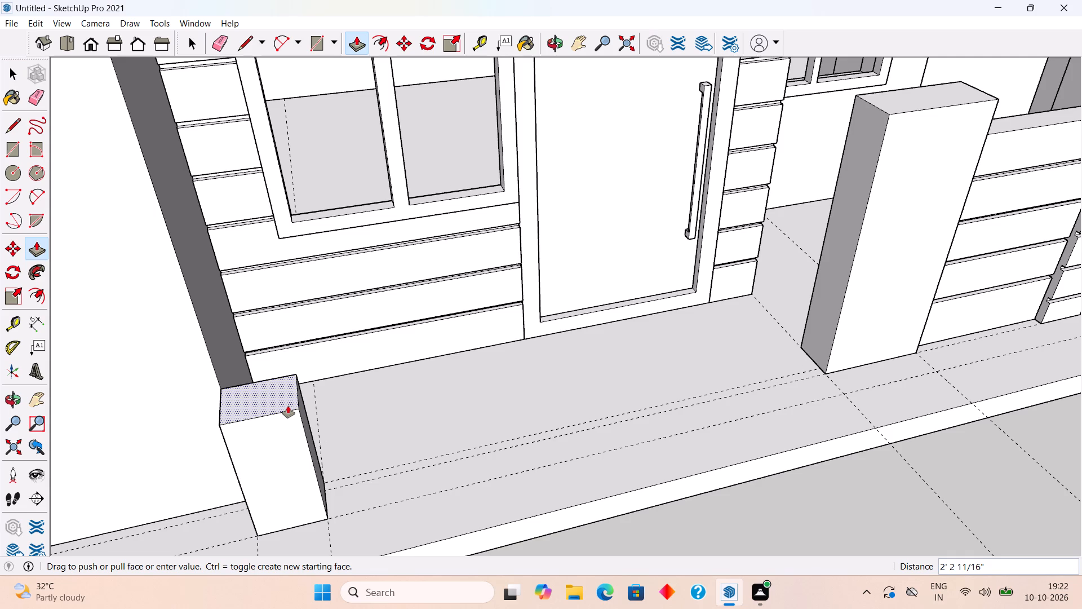
click(963, 104)
key(space)
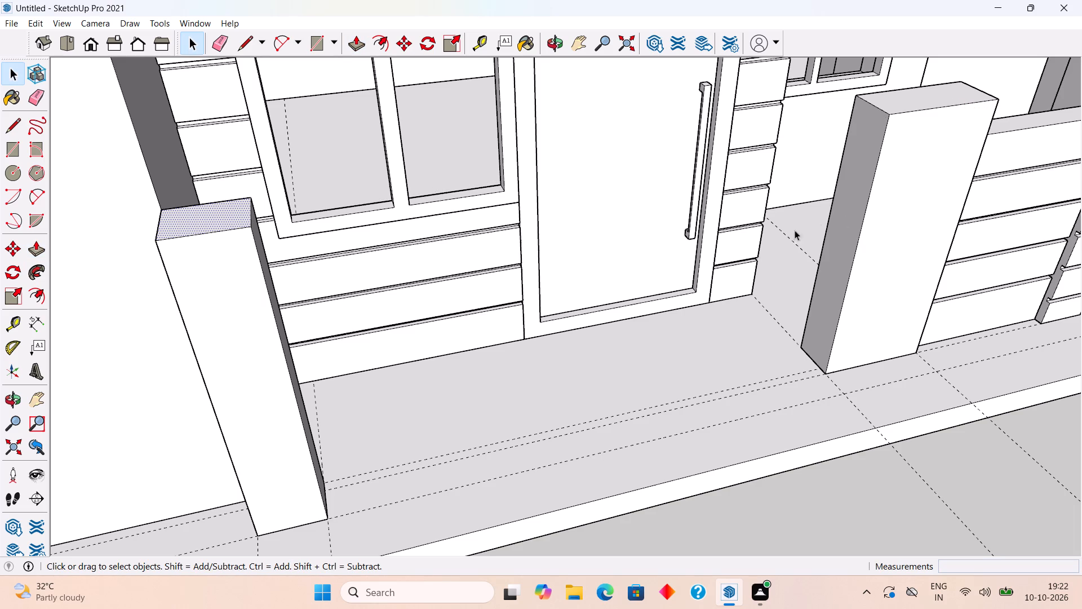
Create guide lines on the new pillar's front face, 3" in from its outer vertical edge and 2' above its base.
middle_drag(266, 369, 265, 360)
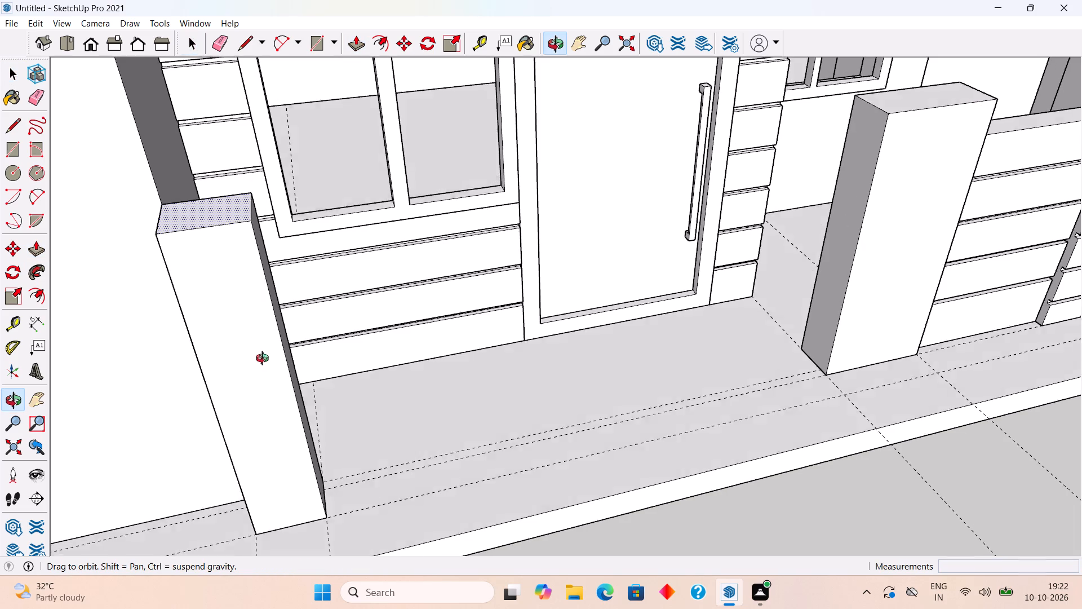
middle_drag(265, 360, 245, 254)
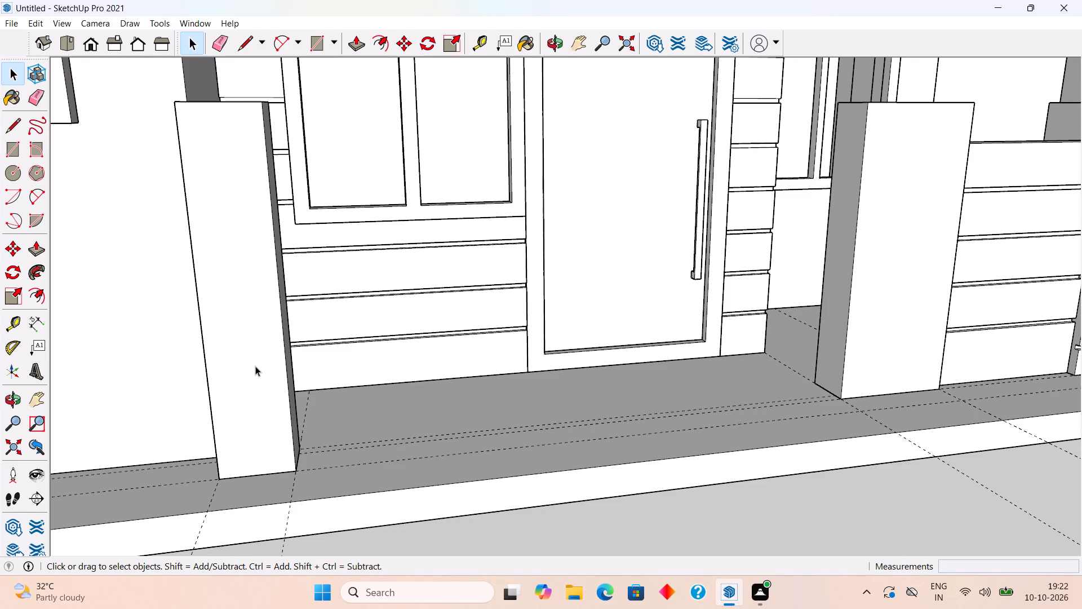
text(rt)
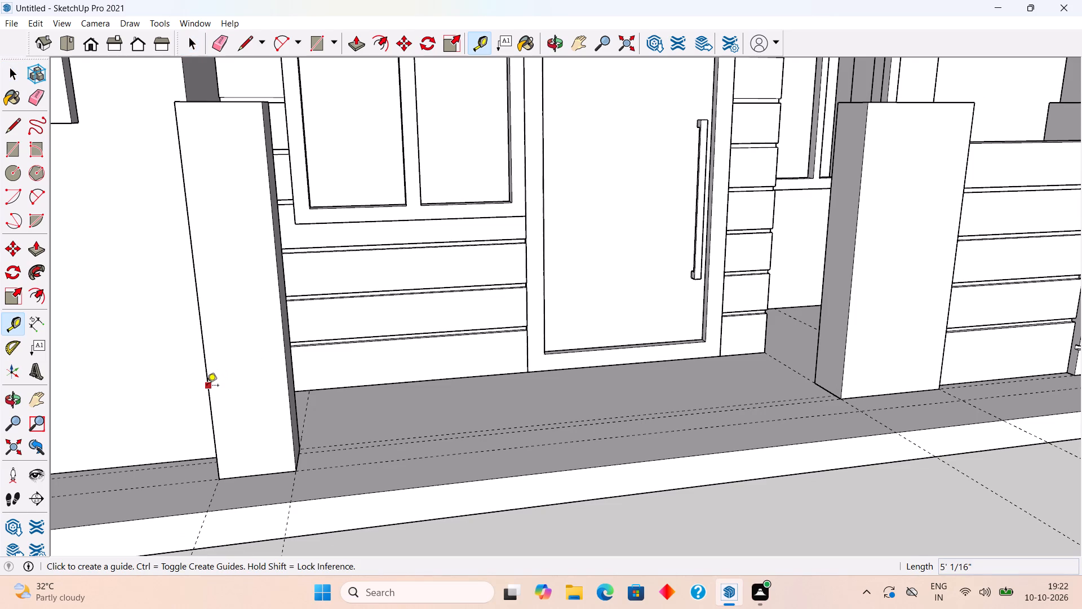
click(207, 386)
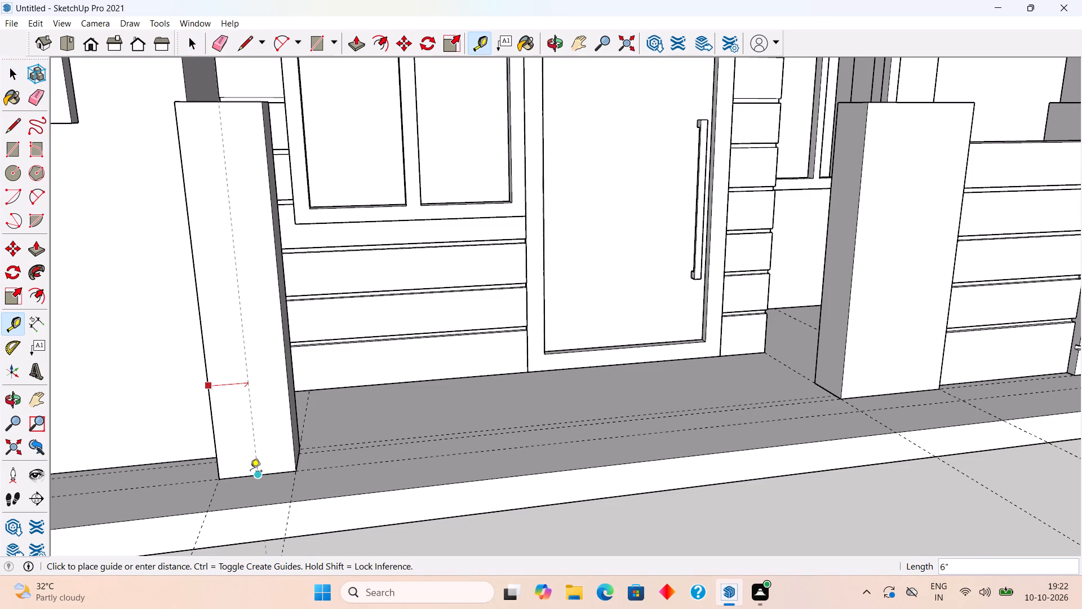
text(3")
key(Return)
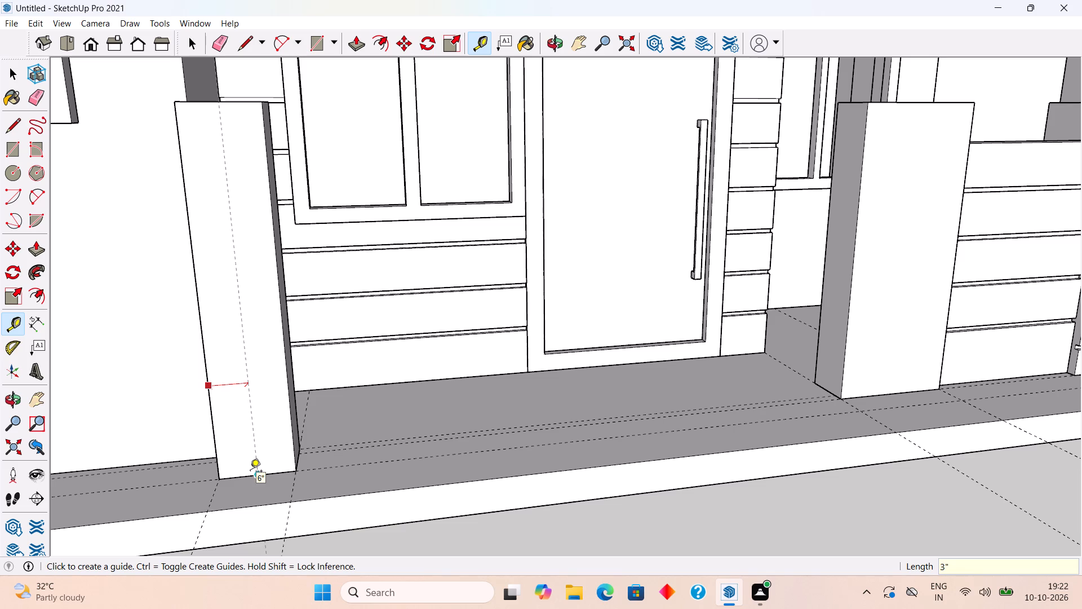
click(282, 470)
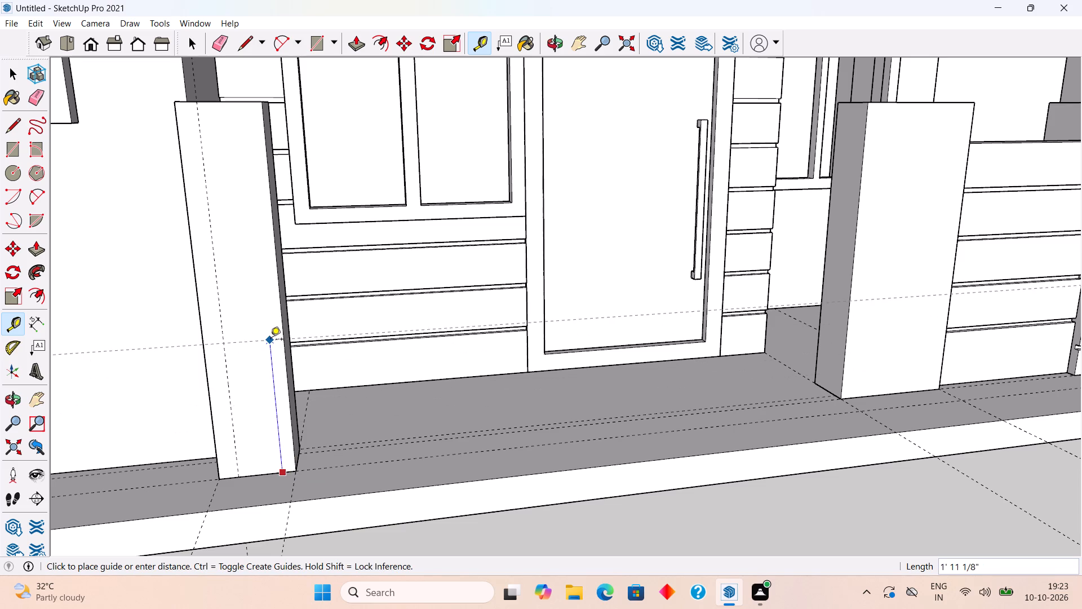
text(2')
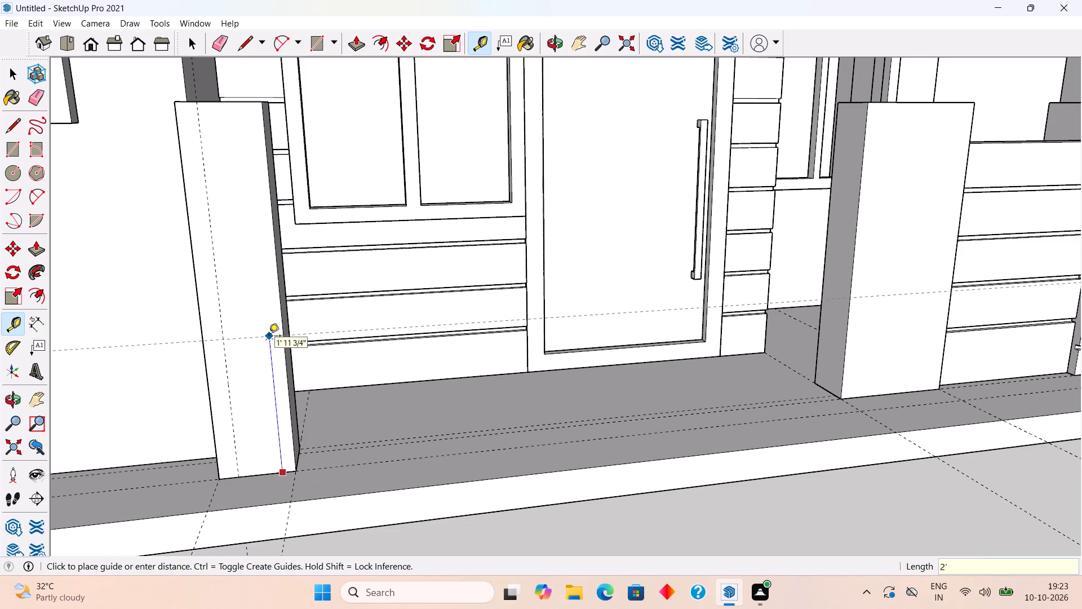
key(Return)
key(space)
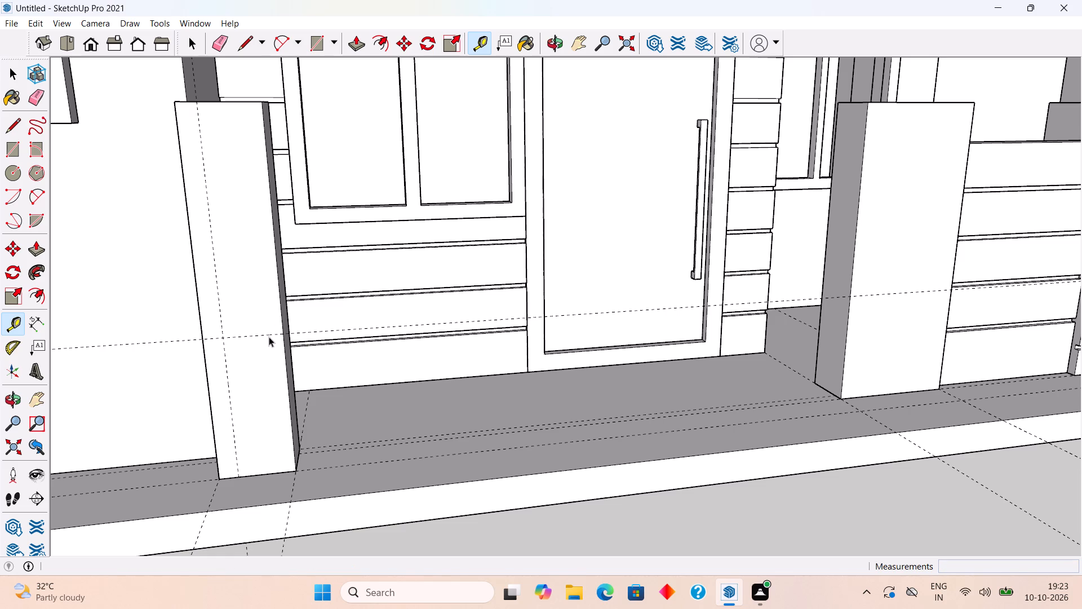
Draw lines along the two guides to outline a 9" wide, 2' high area at the pillar's lower entrance-side corner.
key(l)
click(239, 471)
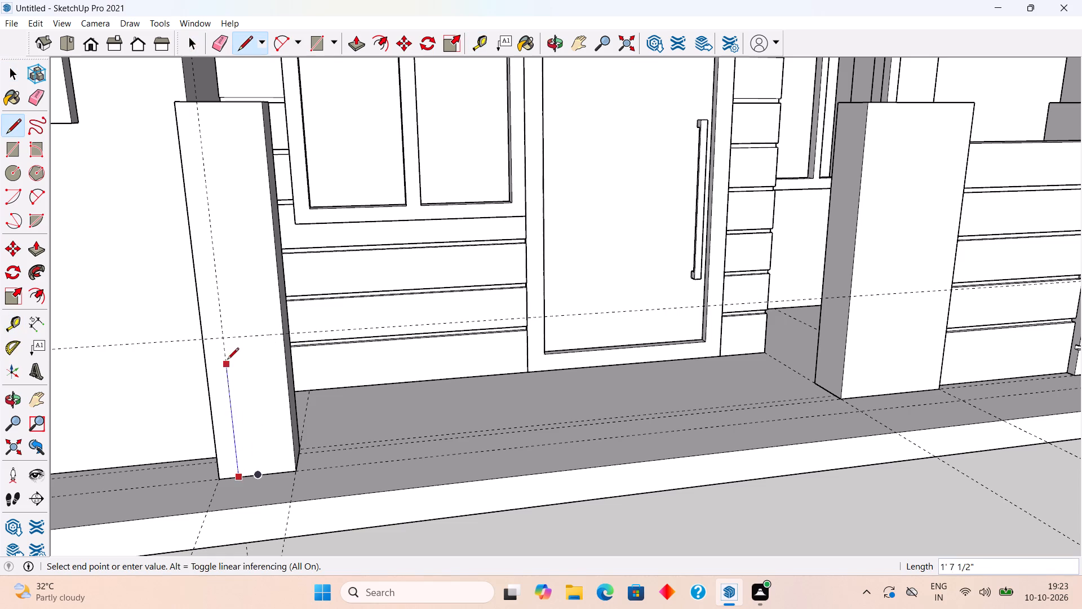
click(225, 338)
click(284, 336)
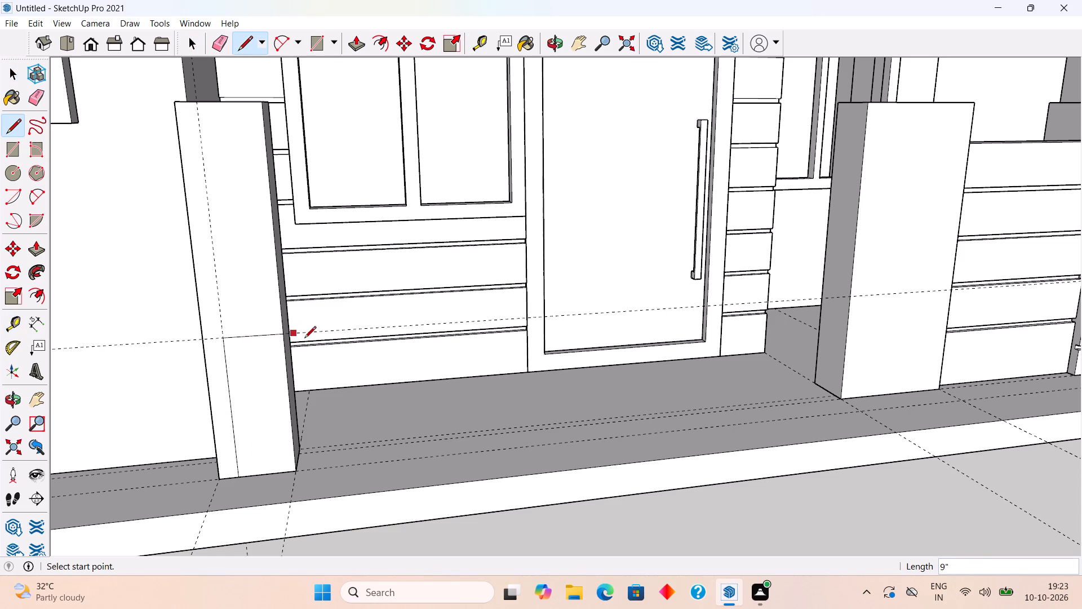
key(space)
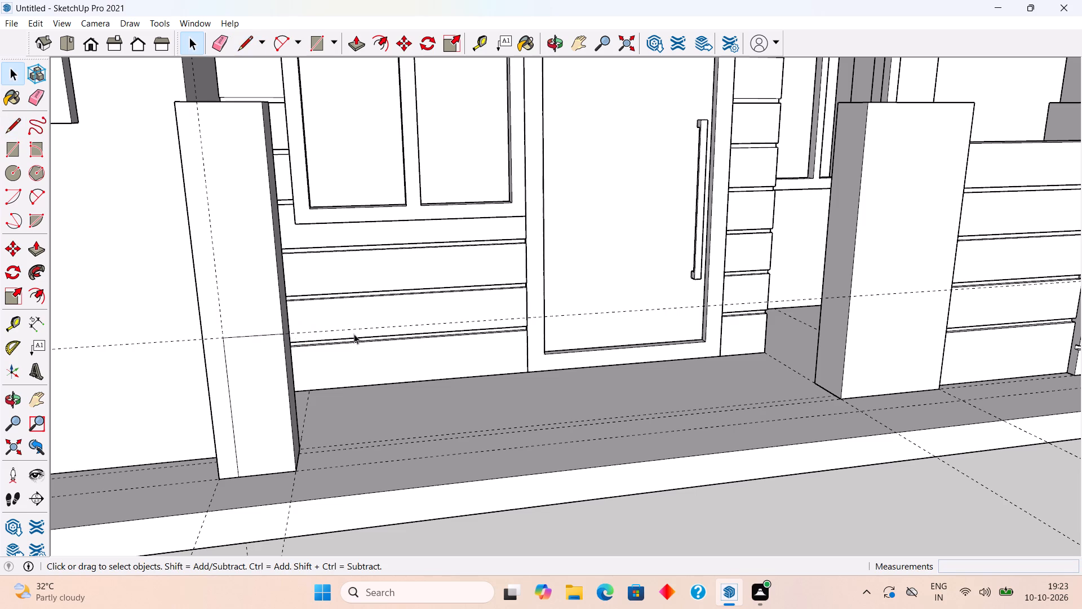
Push the outlined lower corner area 9" through the pillar's full depth to cut it away.
click(277, 374)
key(p)
click(277, 374)
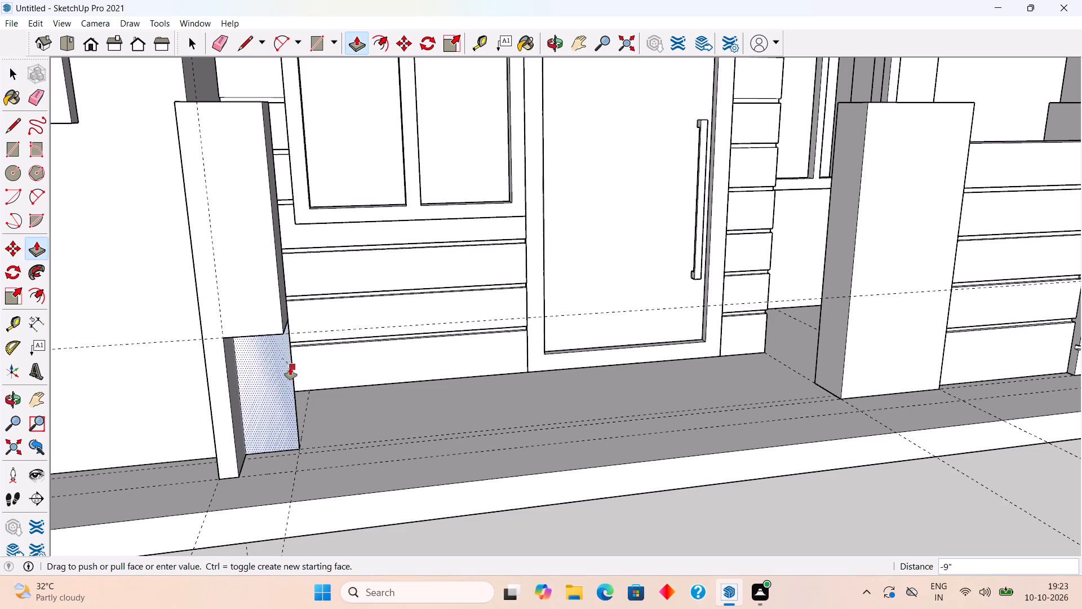
click(294, 367)
Raise the underside of the pillar's cutout by 6".
middle_drag(278, 334, 289, 175)
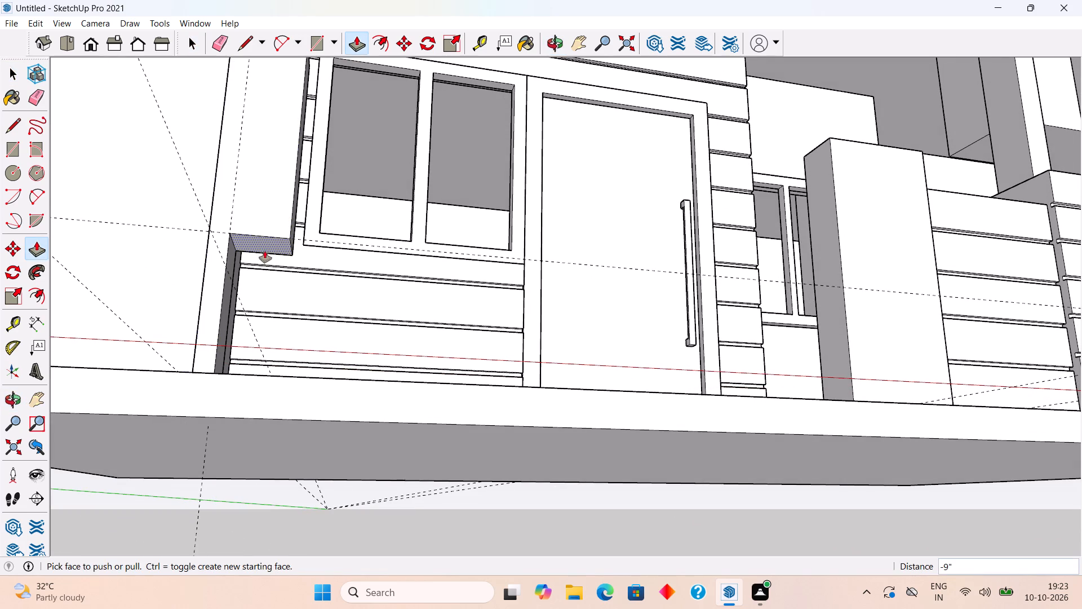
click(265, 248)
text(6")
key(Return)
key(space)
key(space)
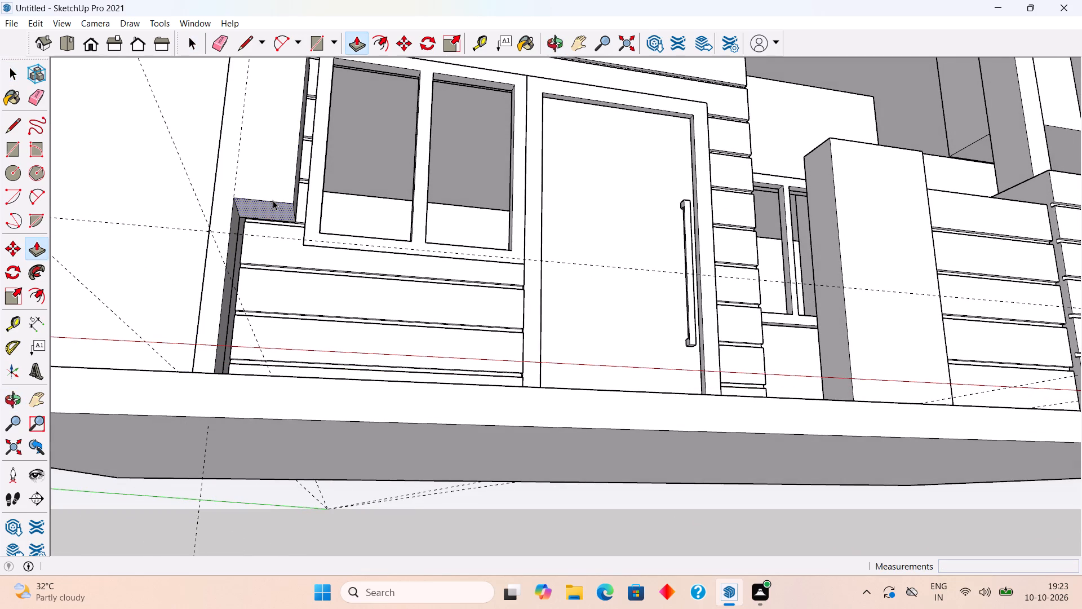
Examine the notched pillar against the small-window wall, entrance and wall block from several angles.
scroll(273, 200, down, 3)
middle_drag(277, 233, 289, 436)
scroll(289, 436, down, 6)
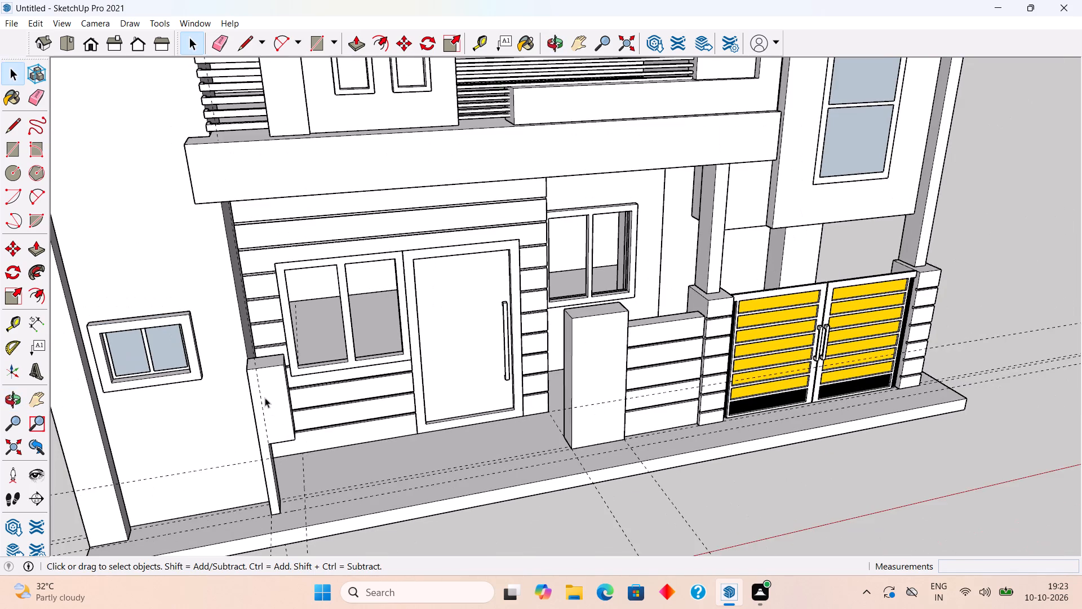
middle_drag(260, 390, 92, 425)
scroll(326, 301, up, 3)
middle_drag(322, 303, 318, 305)
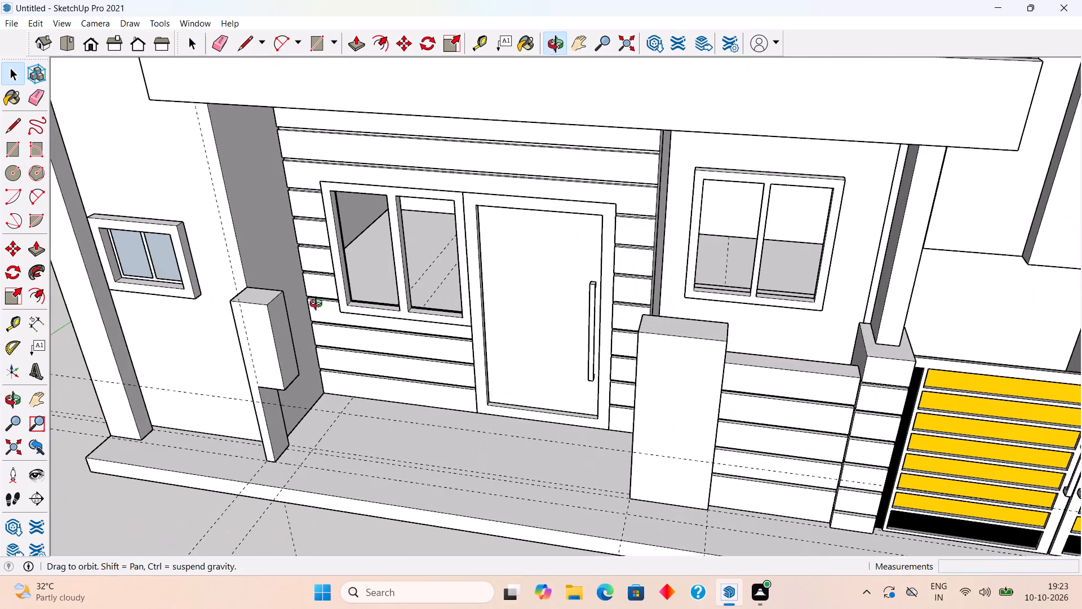
middle_drag(318, 305, 203, 325)
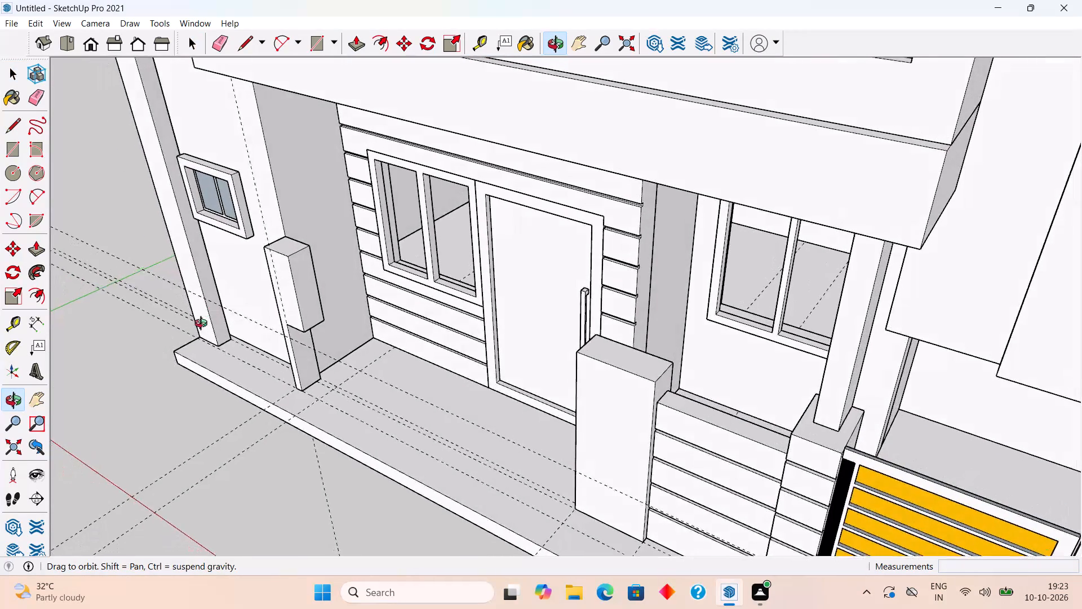
Pull the notched pillar's house-facing back face slightly toward the house.
middle_drag(203, 325, 226, 303)
middle_drag(342, 304, 263, 323)
scroll(389, 238, up, 12)
middle_drag(240, 252, 142, 266)
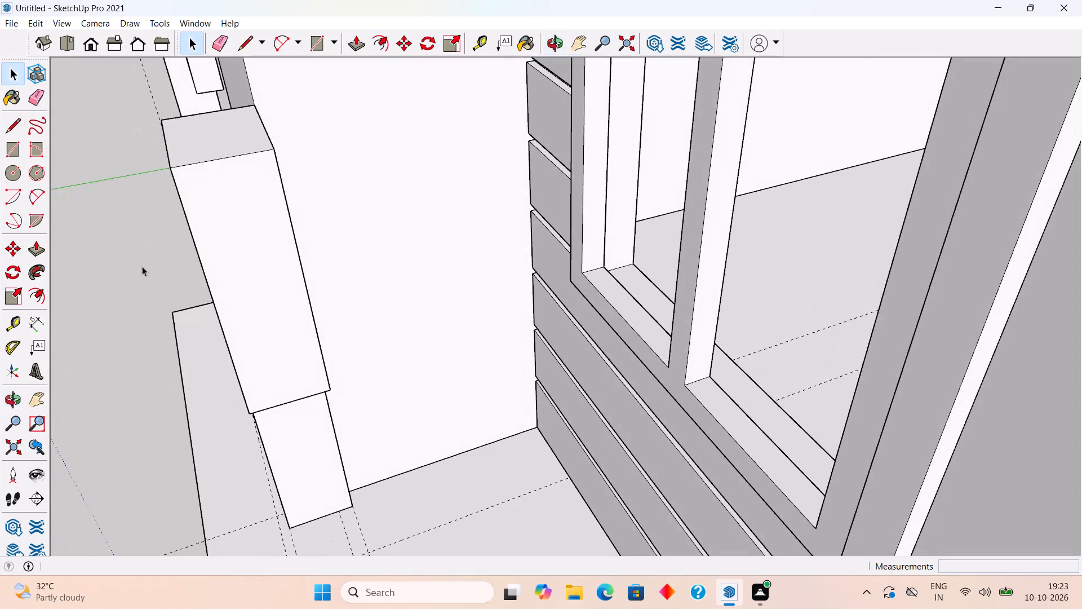
middle_drag(142, 266, 128, 275)
middle_drag(347, 202, 298, 227)
scroll(282, 227, up, 5)
click(287, 214)
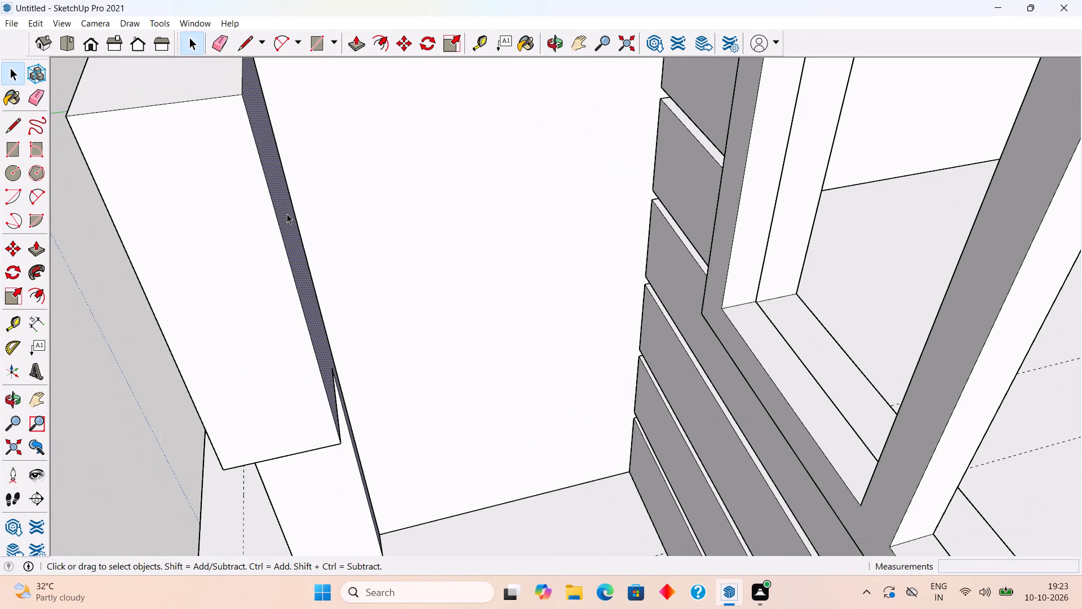
key(p)
drag(287, 214, 293, 211)
click(338, 208)
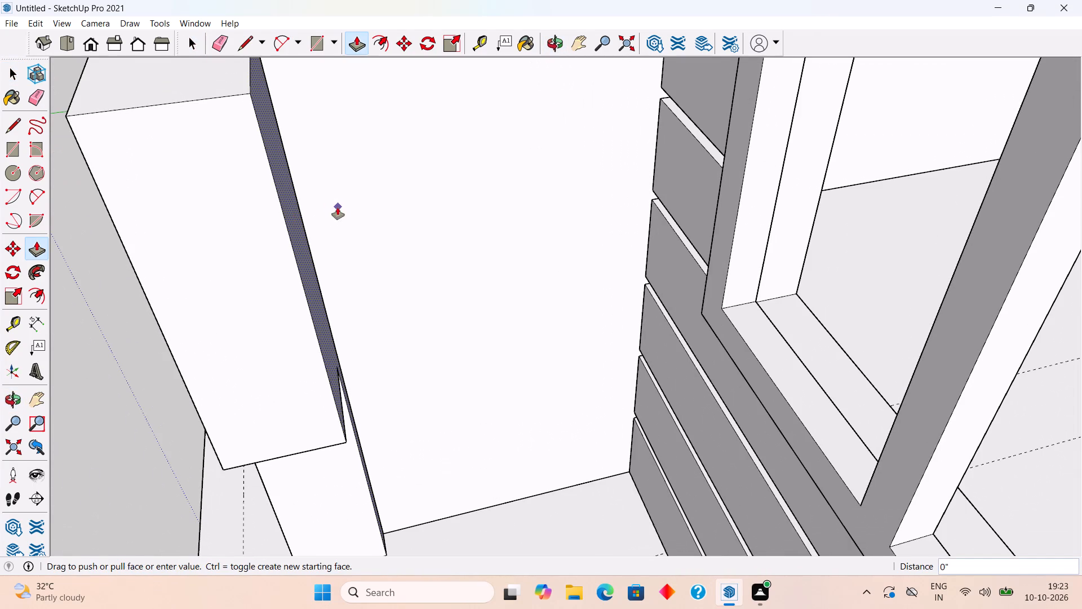
key(space)
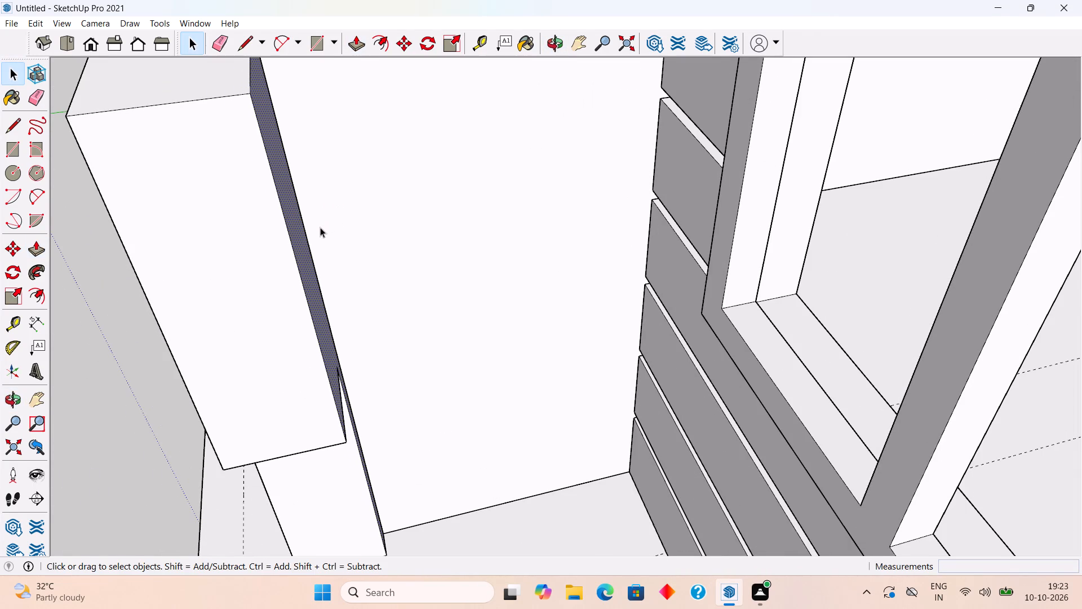
Pull the notched pillar's back face a further 2" toward the house.
click(303, 238)
key(p)
click(303, 238)
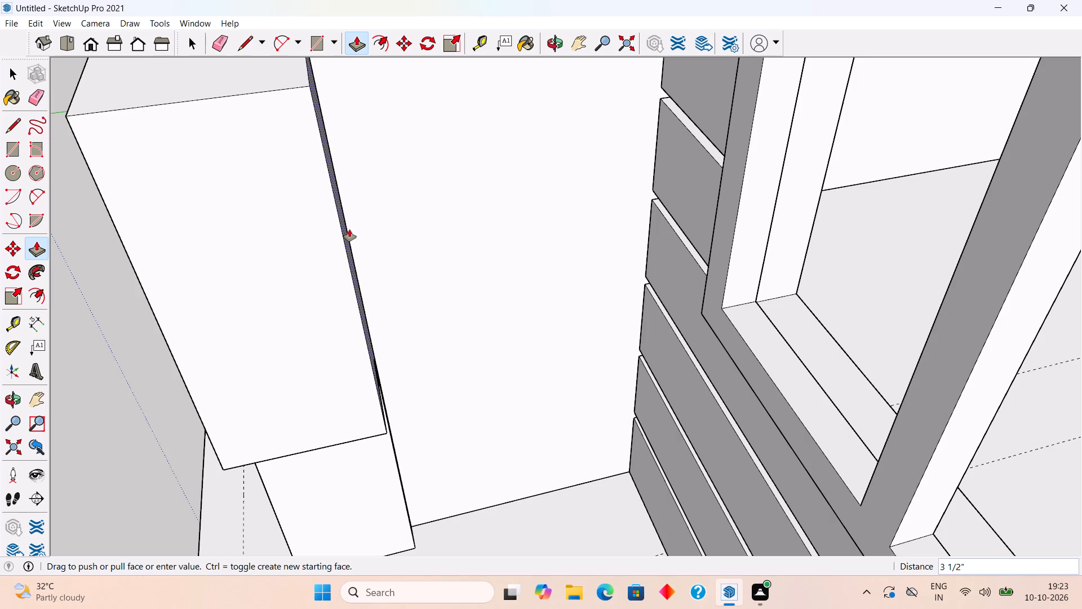
text(2")
key(Return)
key(space)
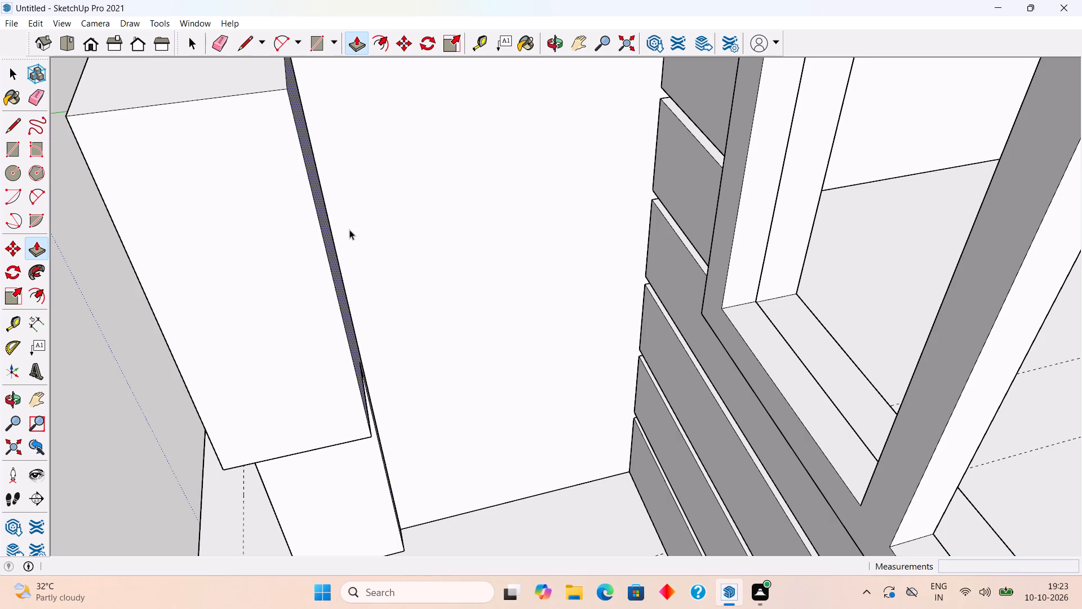
Push the notched pillar's L-shaped front face 7" back toward the house.
scroll(361, 191, down, 13)
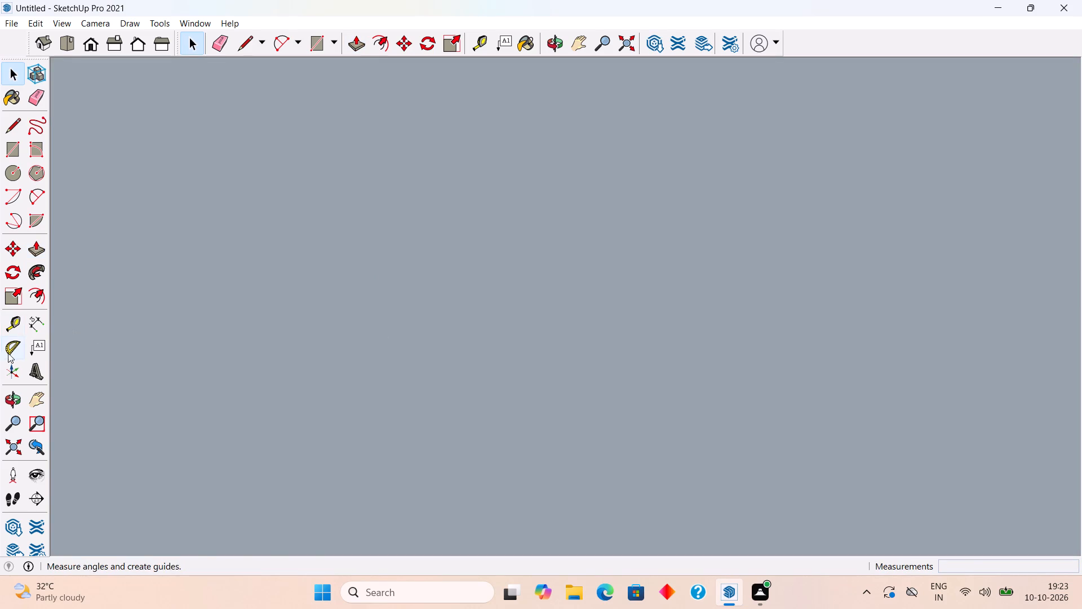
click(7, 444)
middle_drag(182, 346, 681, 232)
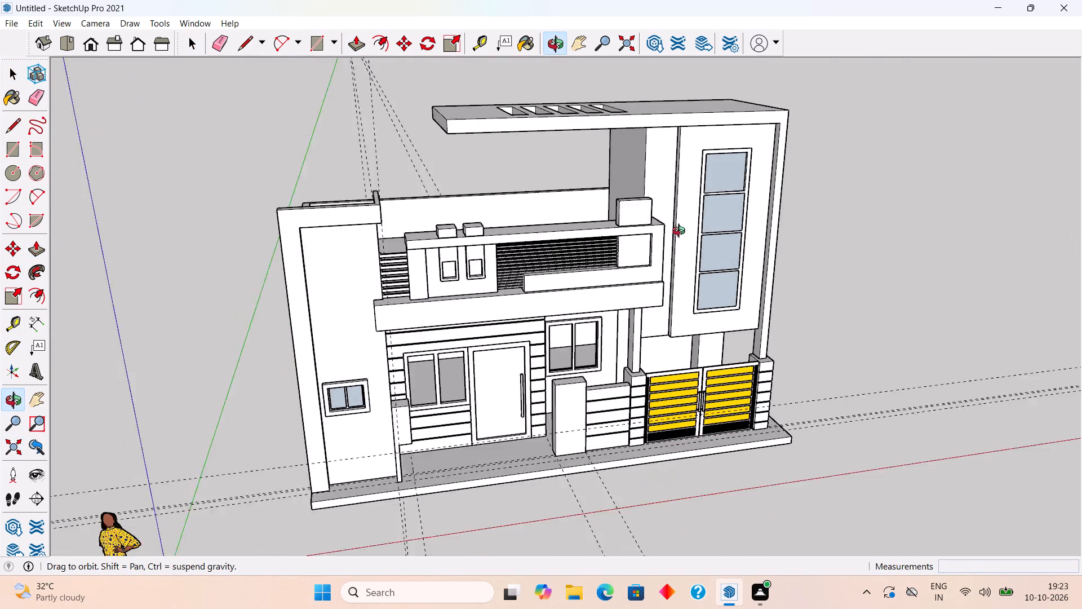
middle_drag(681, 232, 737, 232)
scroll(389, 520, up, 5)
scroll(511, 440, up, 5)
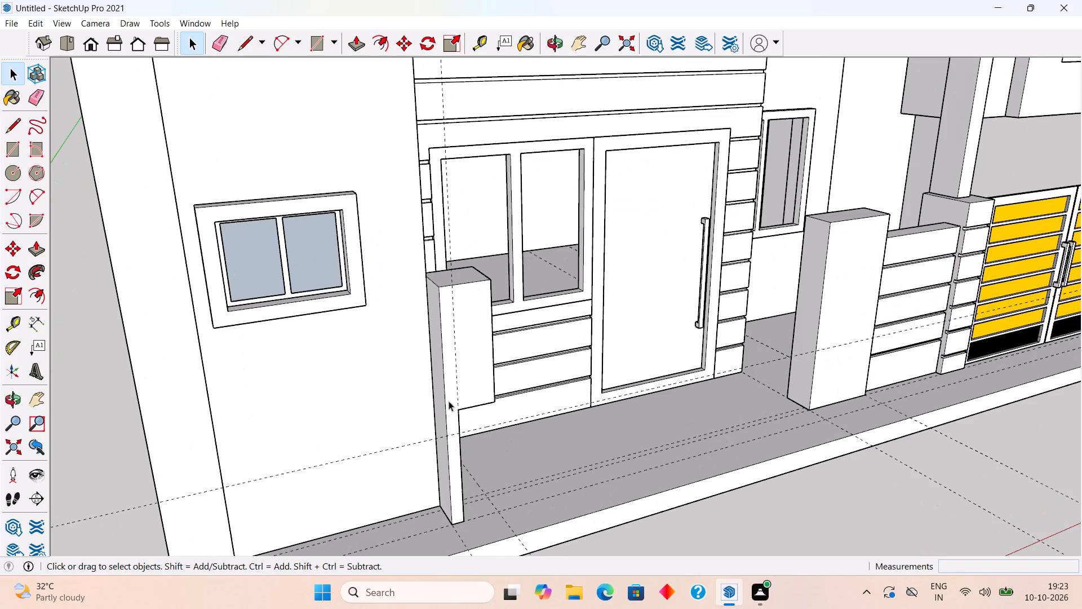
click(473, 363)
key(p)
click(473, 363)
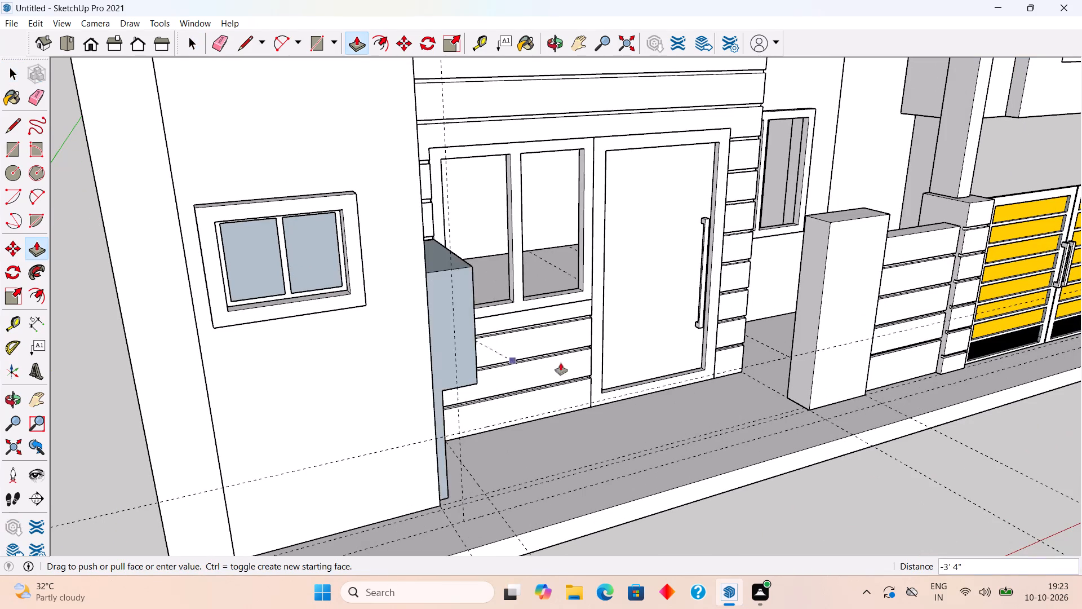
click(831, 317)
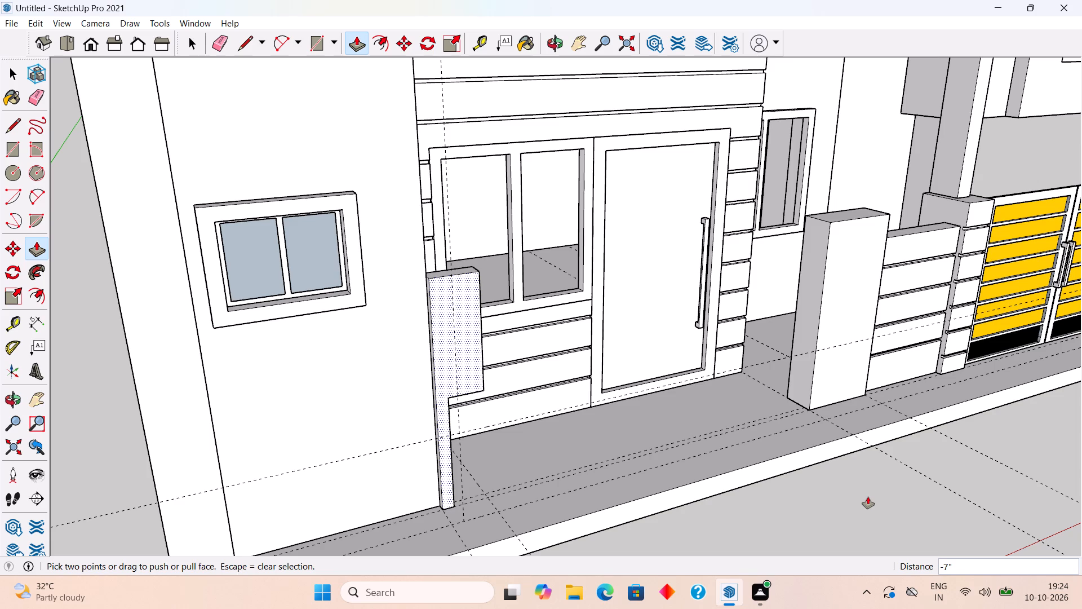
key(space)
Pull the notched pillar's front face 6" forward, away from the house.
middle_drag(812, 466, 689, 448)
scroll(689, 448, down, 3)
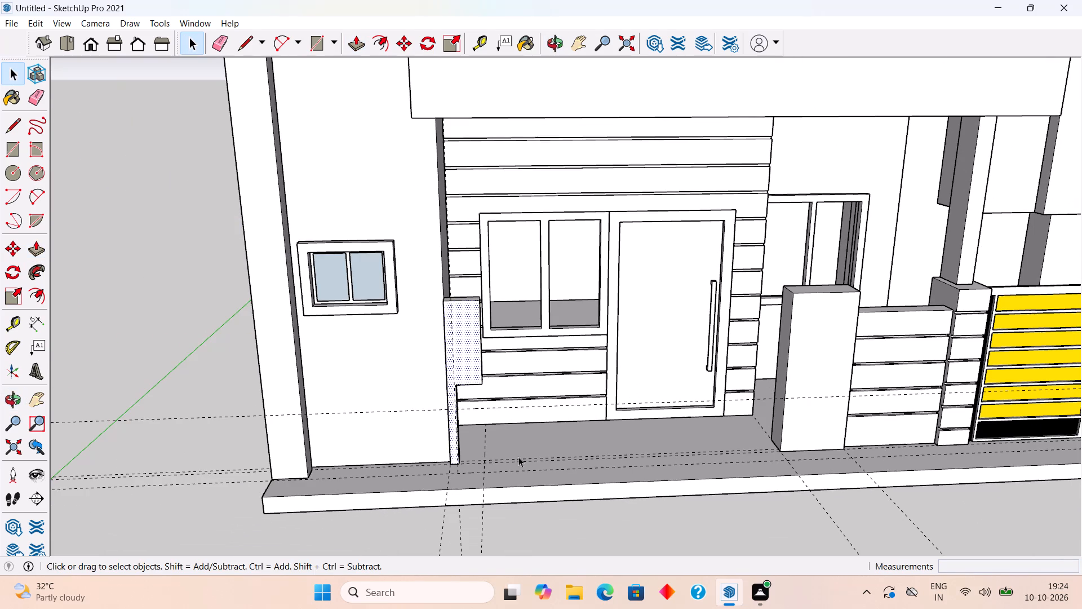
click(176, 339)
scroll(518, 419, up, 3)
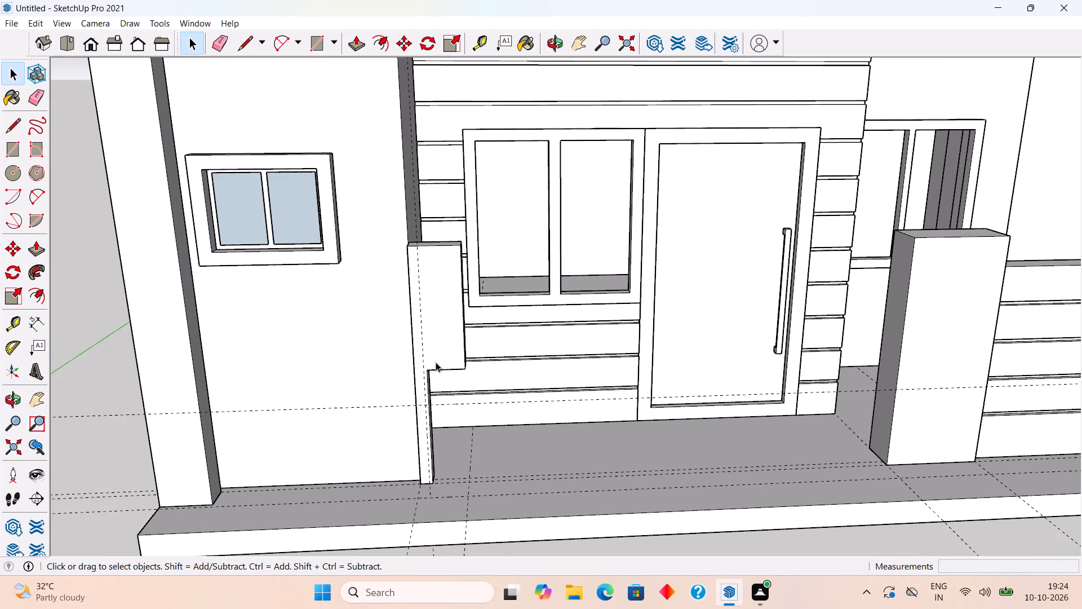
middle_drag(440, 357, 618, 416)
middle_drag(498, 358, 489, 345)
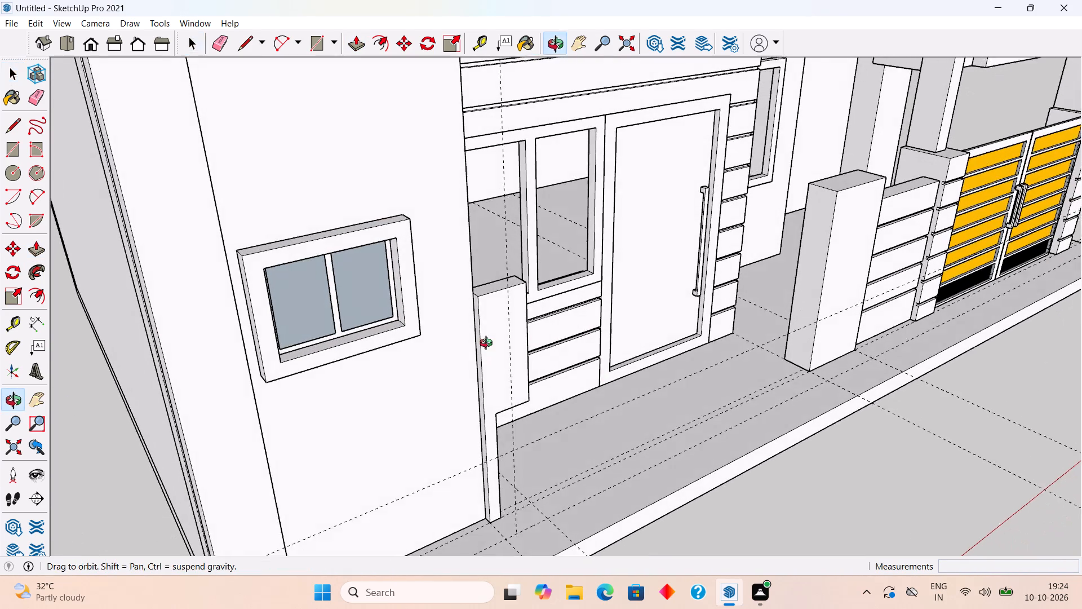
middle_drag(489, 345, 478, 323)
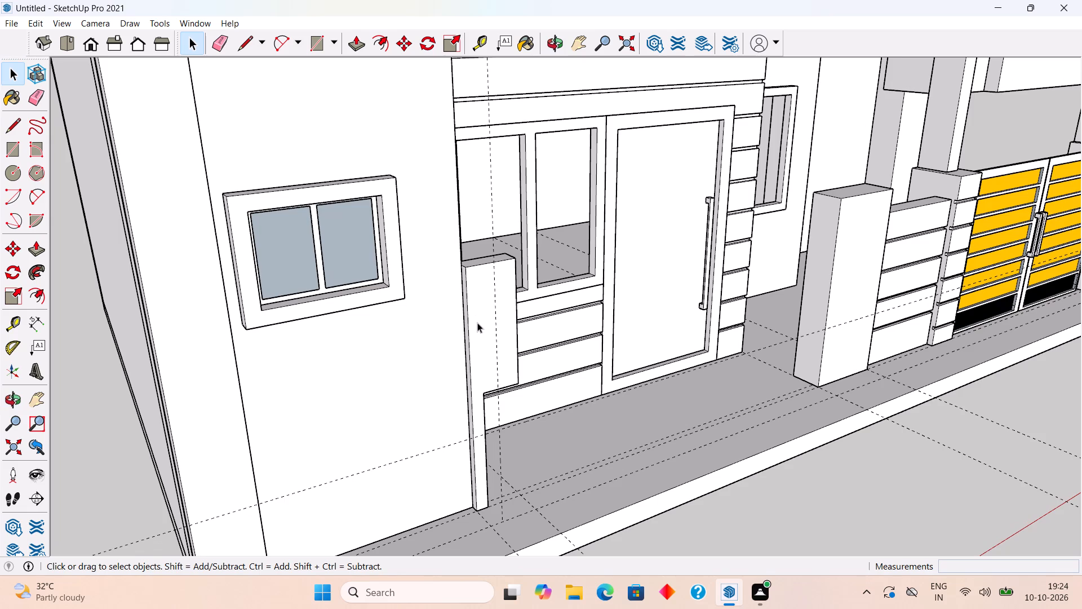
key(p)
click(477, 323)
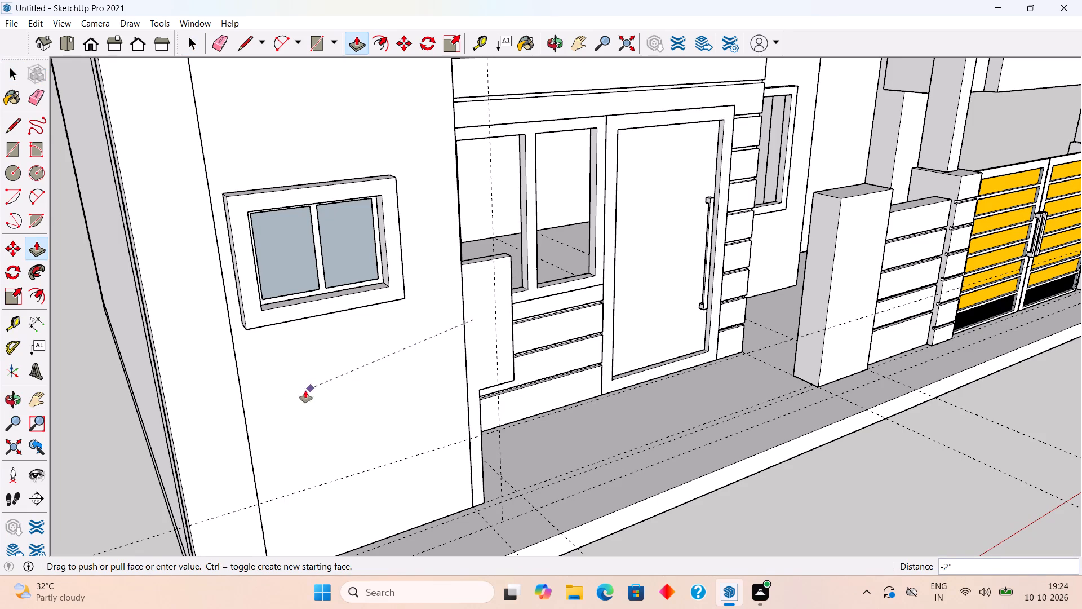
click(203, 425)
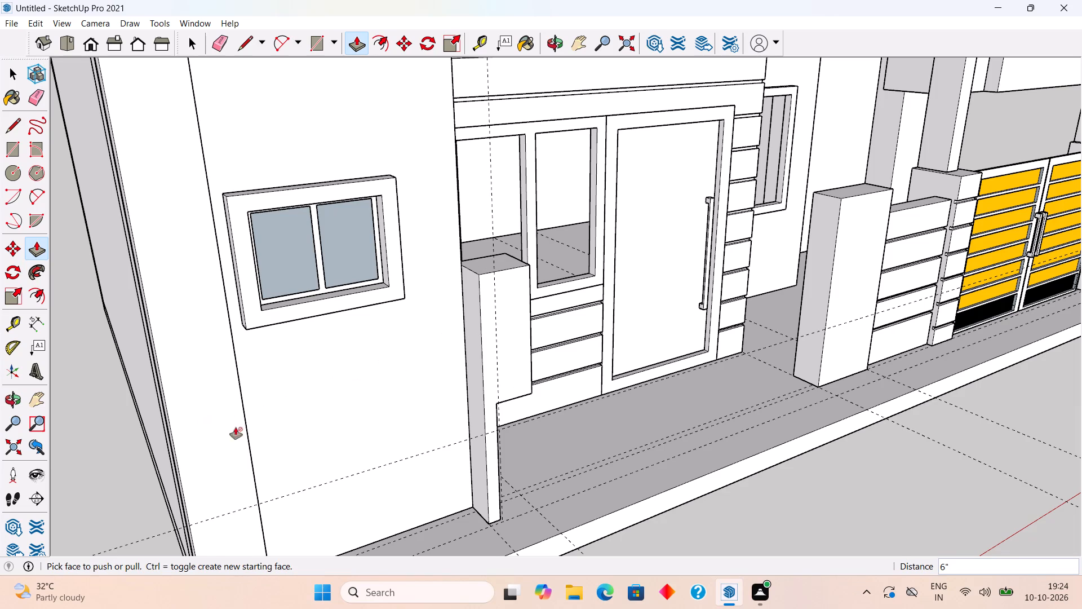
key(space)
Select all connected geometry of the notched pillar and make it a group.
double_click(491, 373)
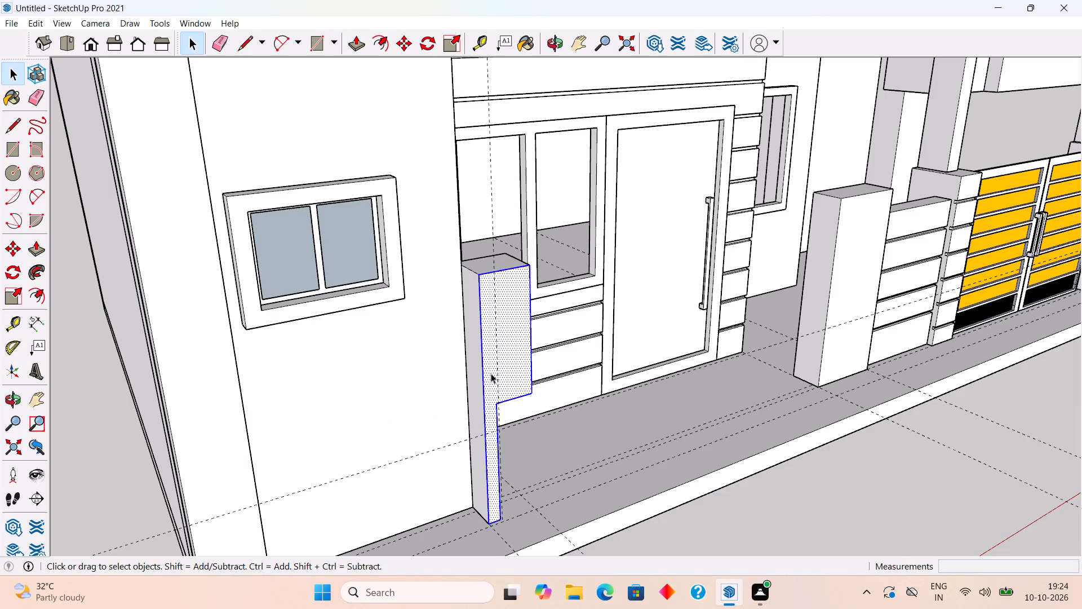
click(491, 373)
right_click(491, 373)
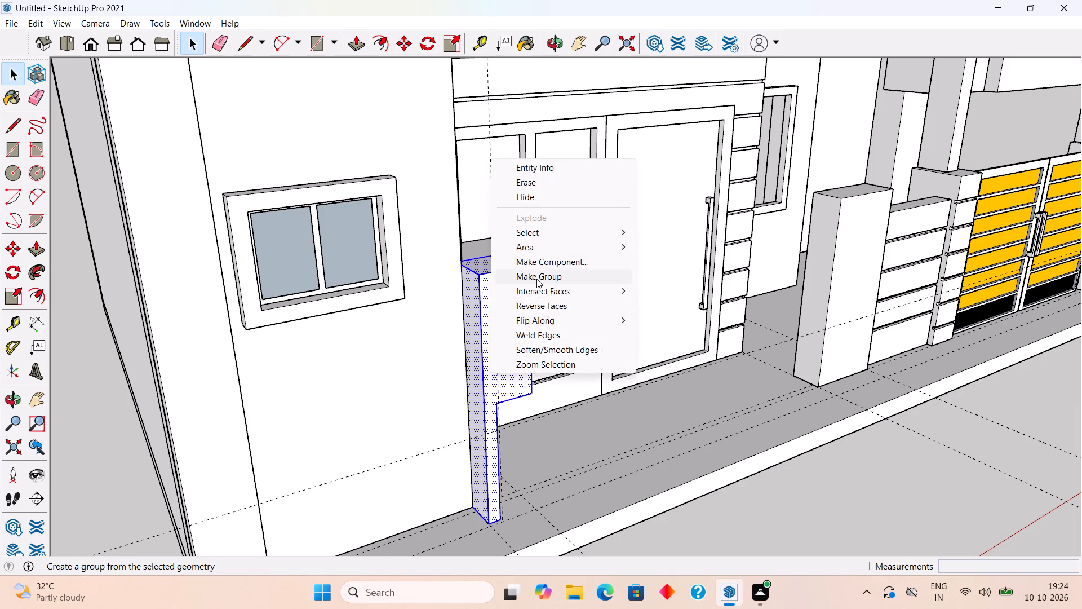
click(536, 279)
click(118, 443)
Draw a 9" by 2' 6" vertical rectangle across the front of the pillar's lower cutout, from its underside to the floor.
middle_drag(692, 422, 515, 430)
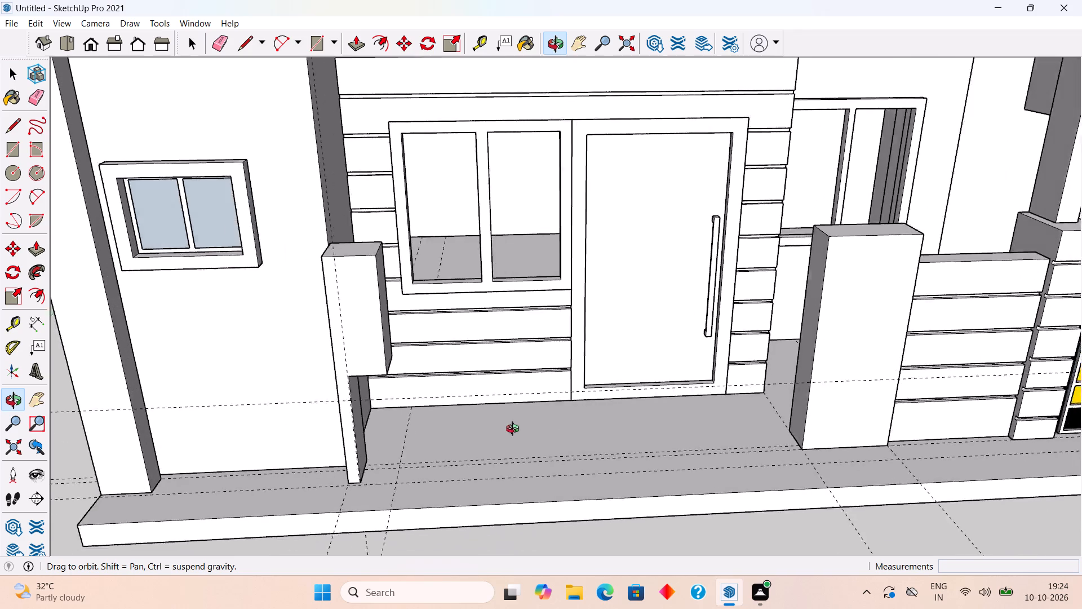
middle_drag(515, 430, 473, 448)
scroll(488, 432, down, 6)
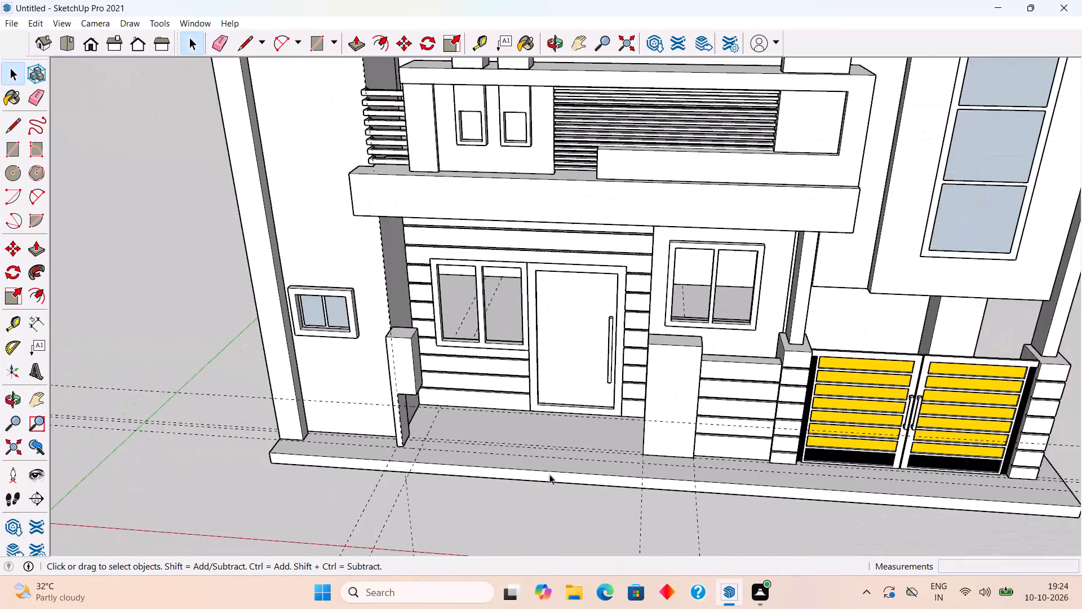
middle_drag(597, 488, 657, 454)
scroll(657, 454, up, 2)
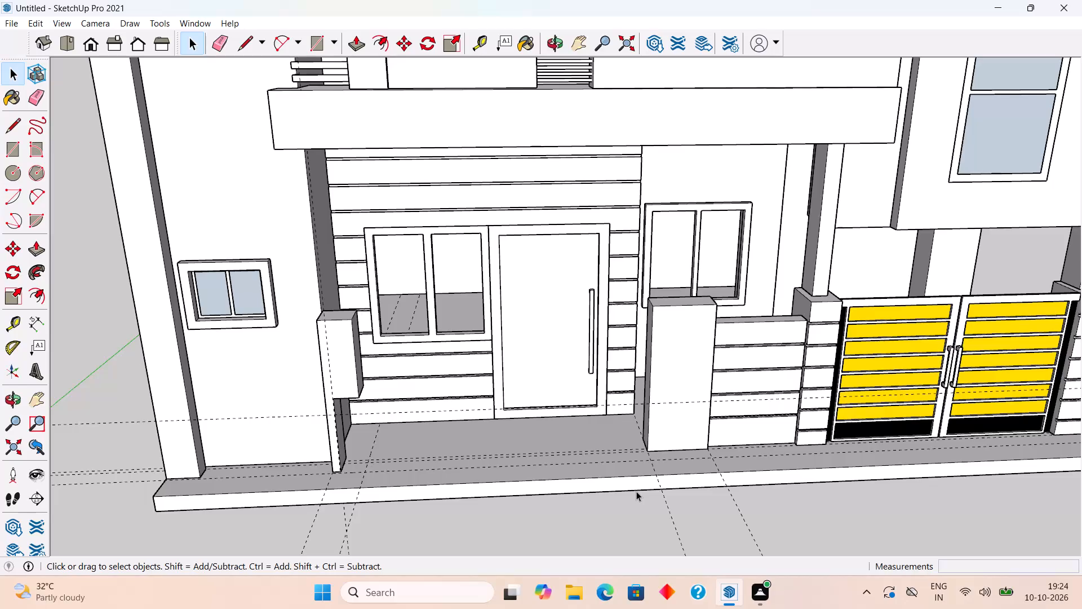
scroll(330, 426, up, 2)
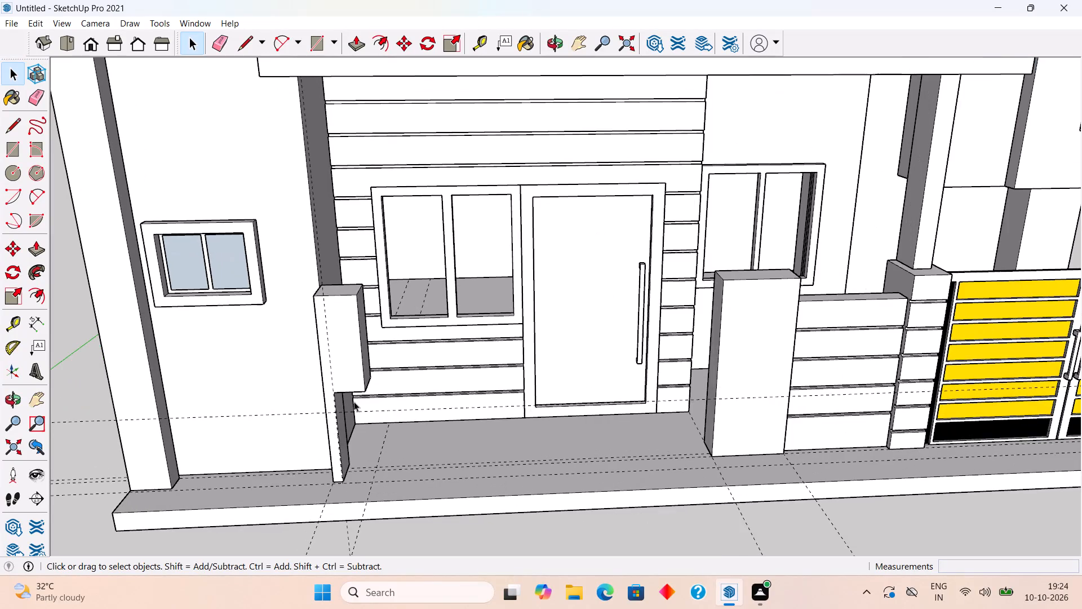
middle_drag(353, 379, 360, 337)
scroll(360, 337, up, 2)
key(r)
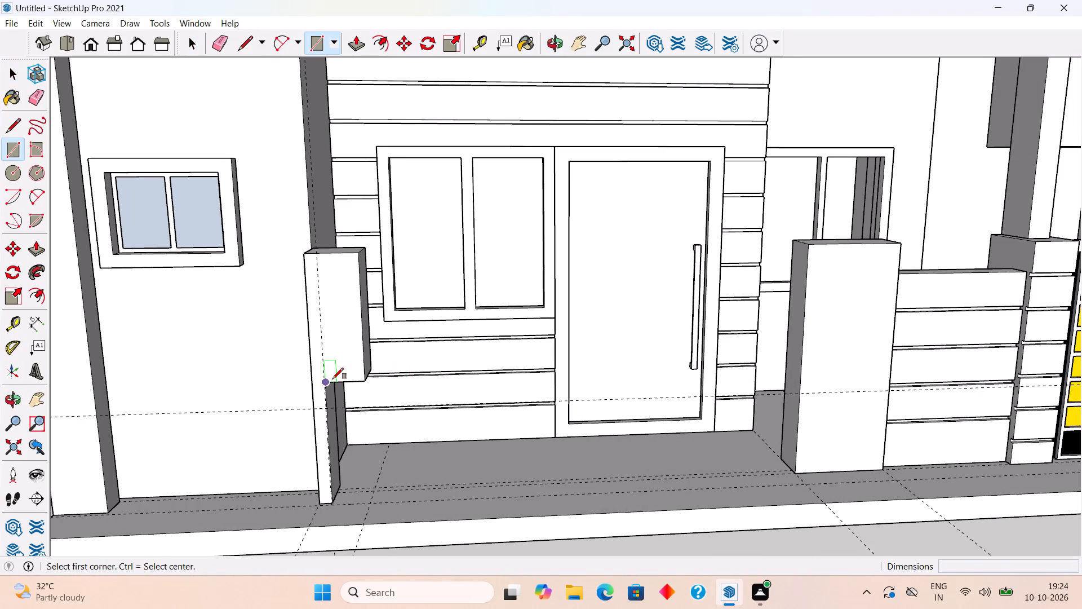
click(332, 379)
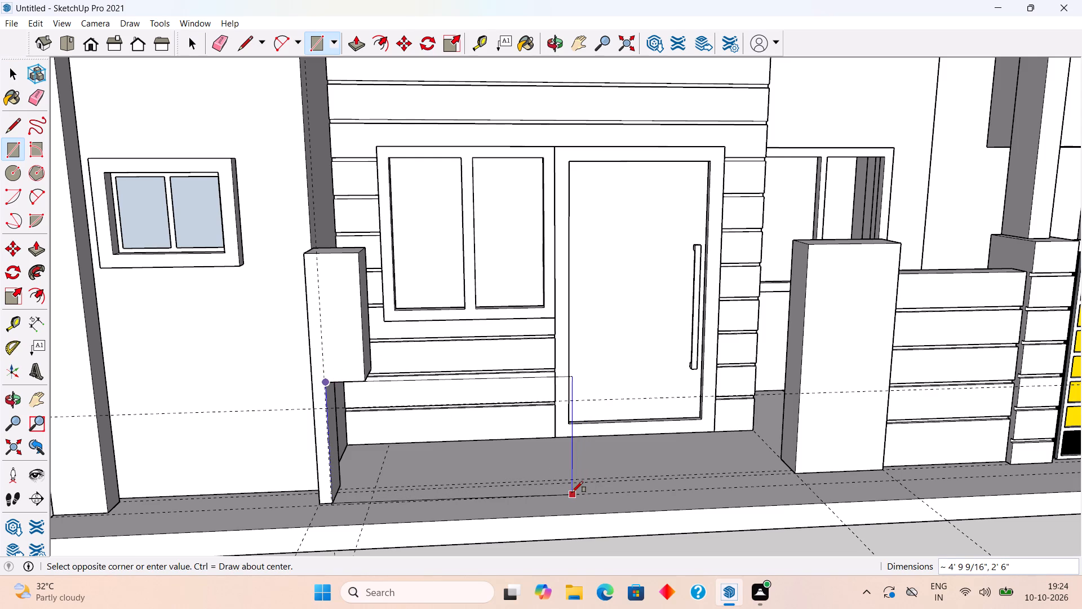
scroll(572, 488, up, 4)
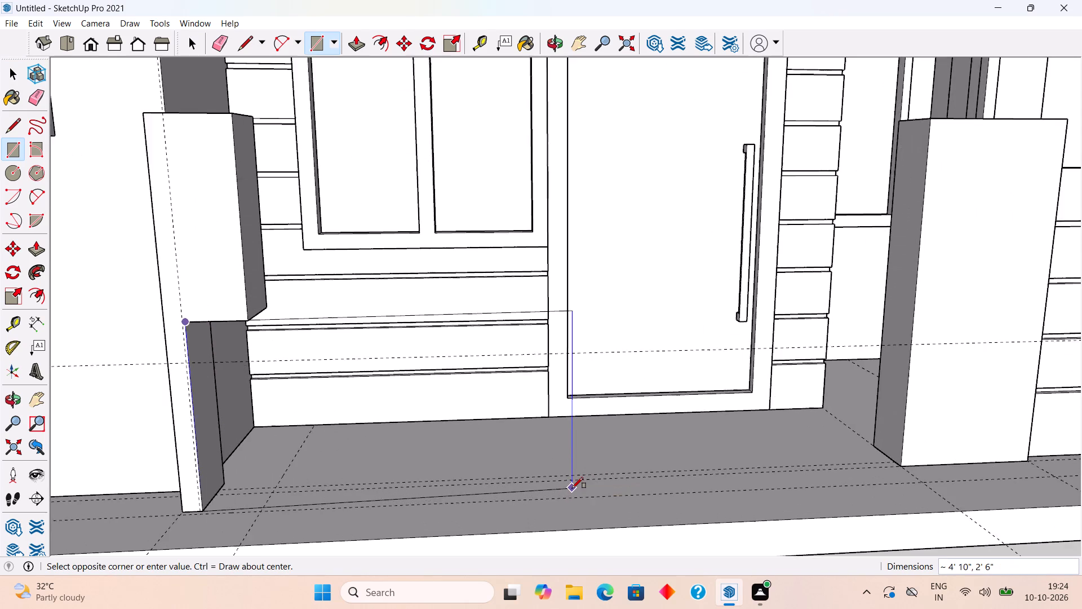
scroll(572, 488, up, 3)
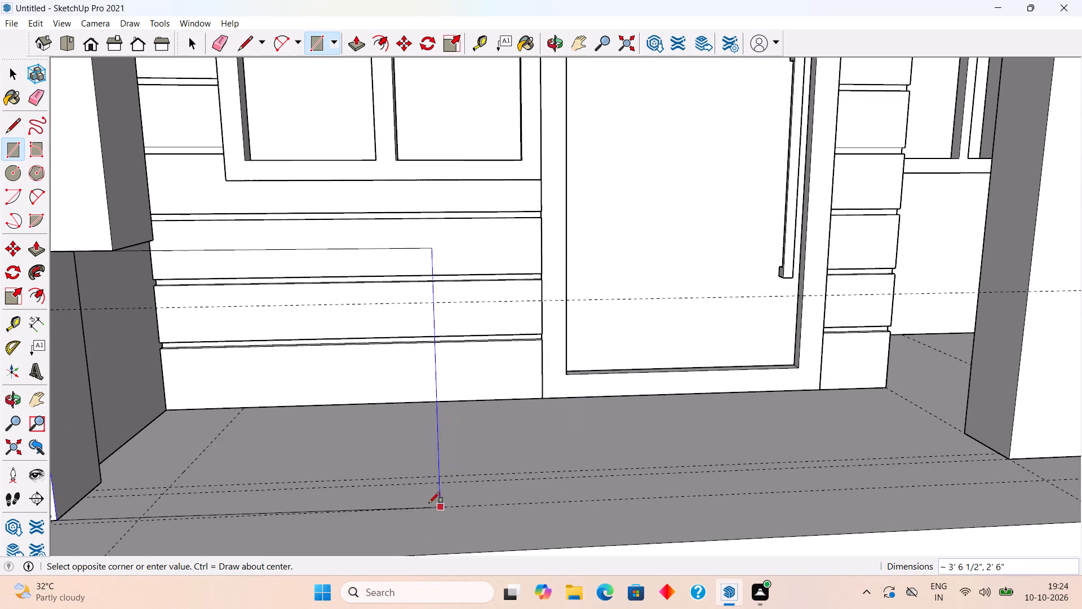
middle_drag(139, 498, 305, 502)
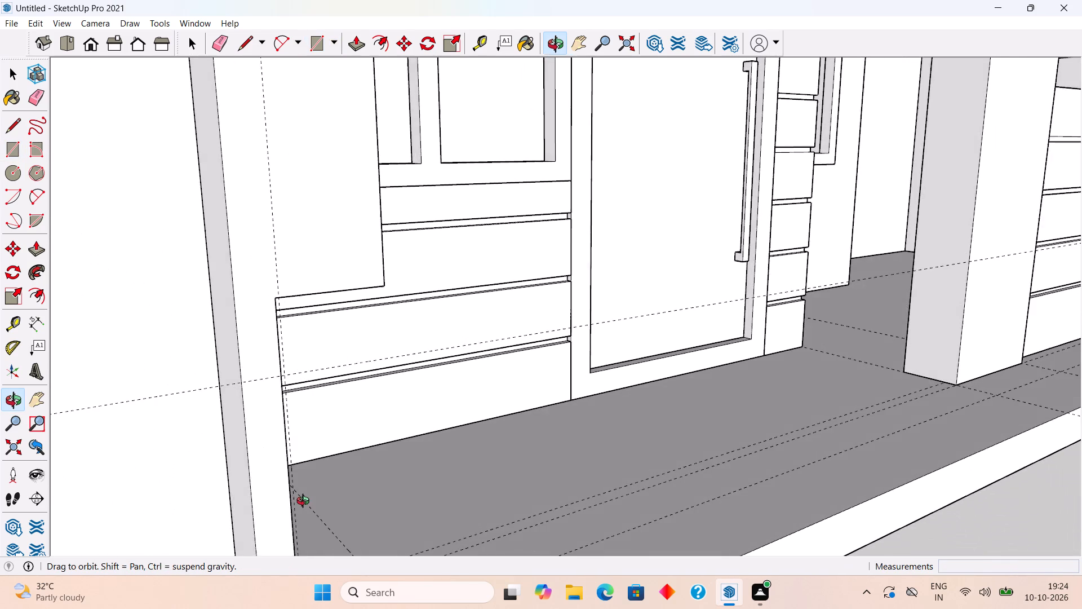
middle_drag(305, 502, 252, 489)
scroll(254, 496, down, 4)
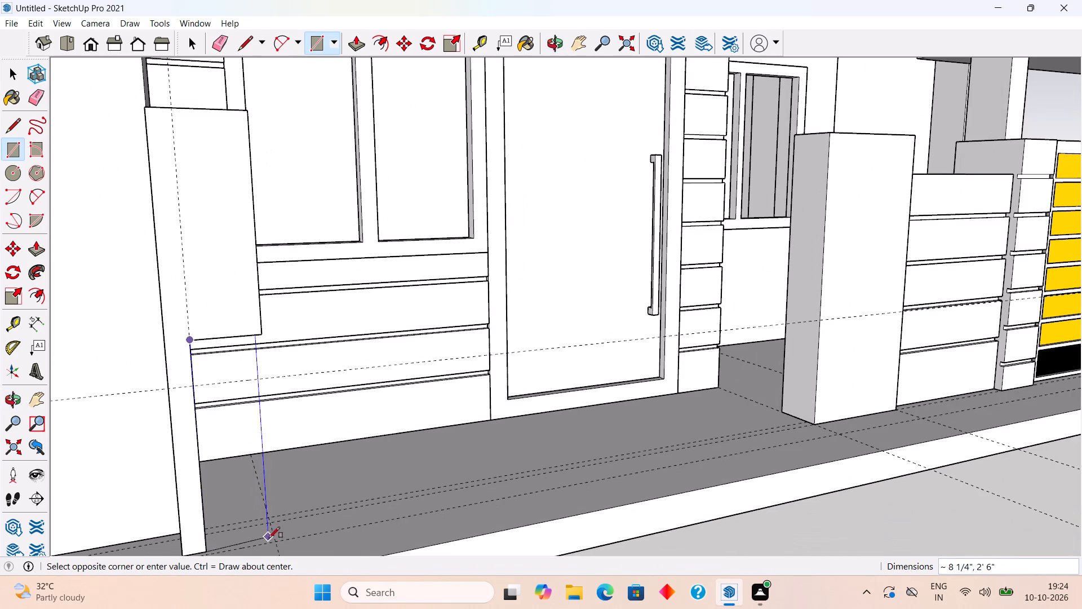
click(278, 536)
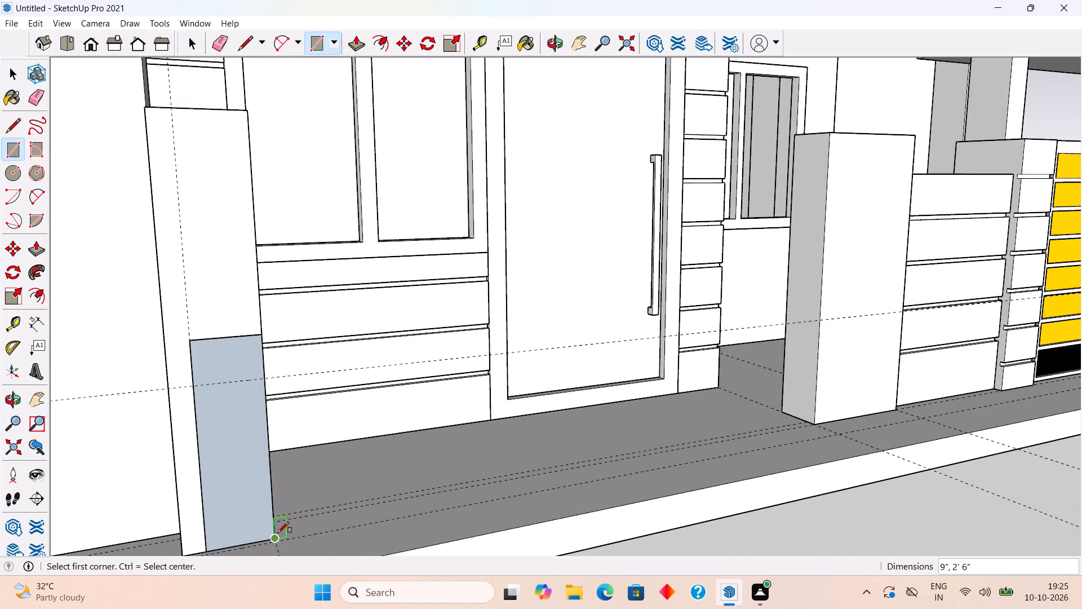
key(space)
Push/Pull the rectangle over the pillar's lower cutout 3" forward into a solid panel.
click(265, 510)
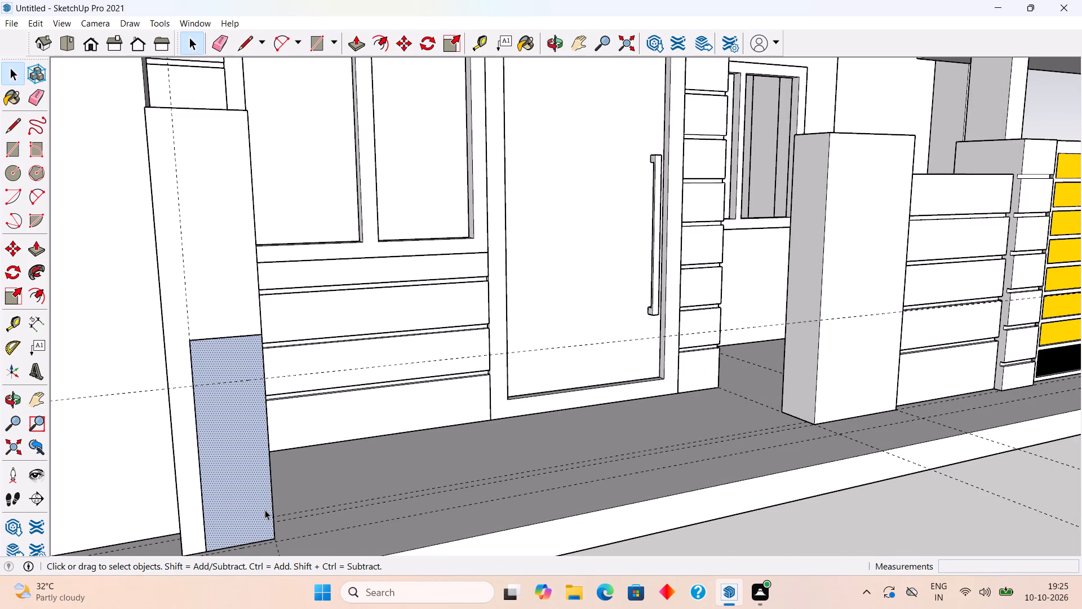
key(p)
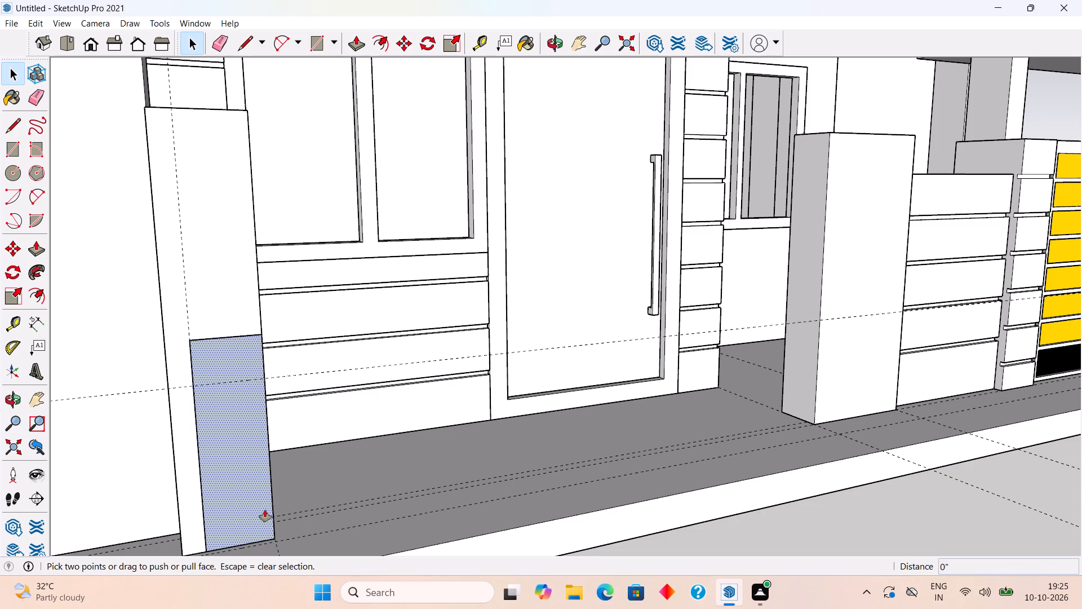
click(265, 510)
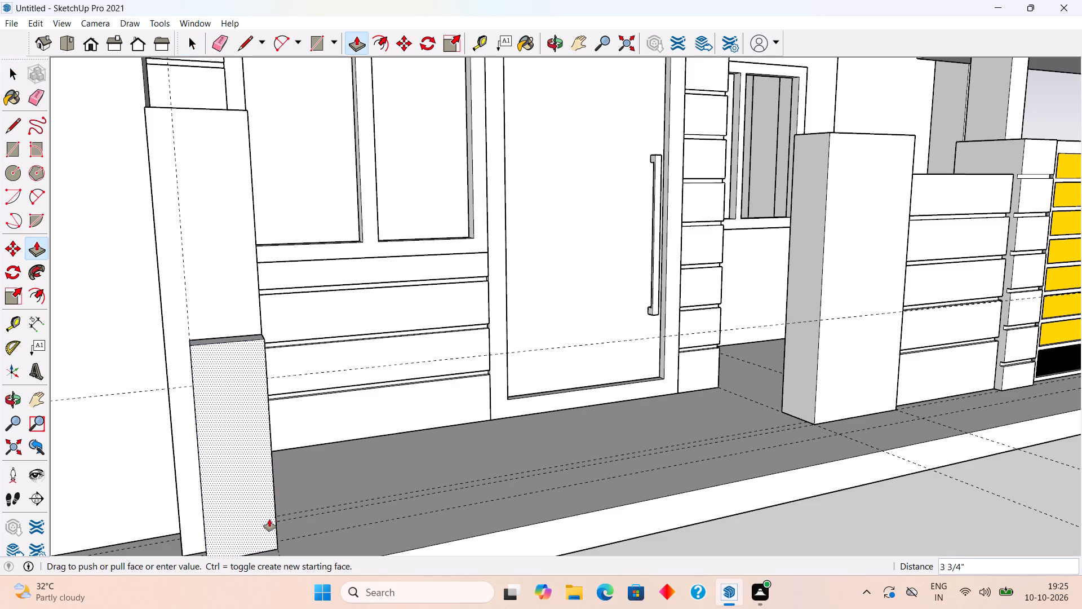
text(3")
key(Return)
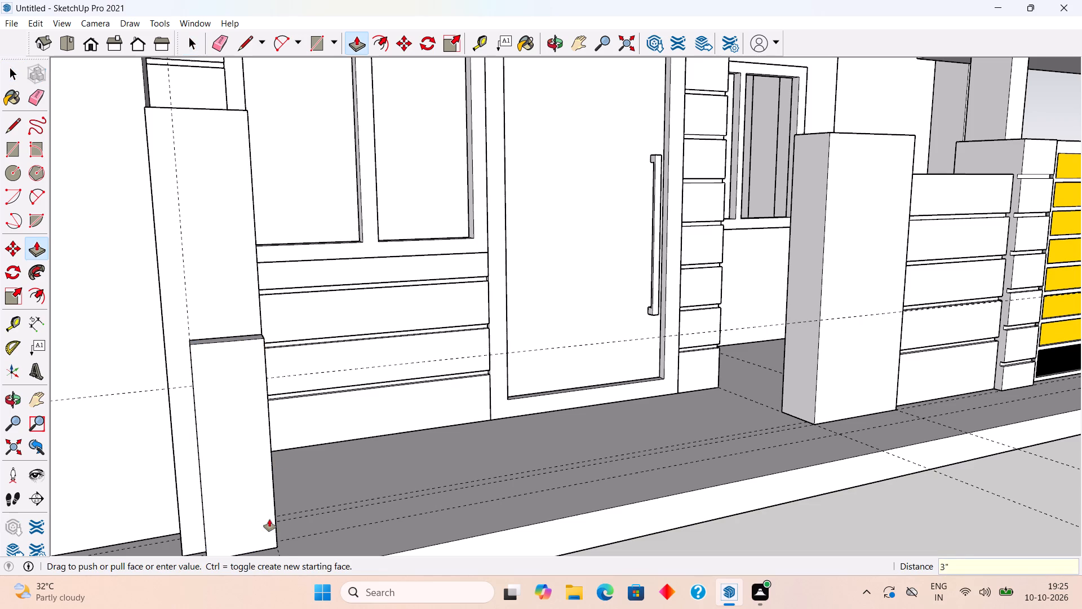
middle_drag(329, 426, 117, 428)
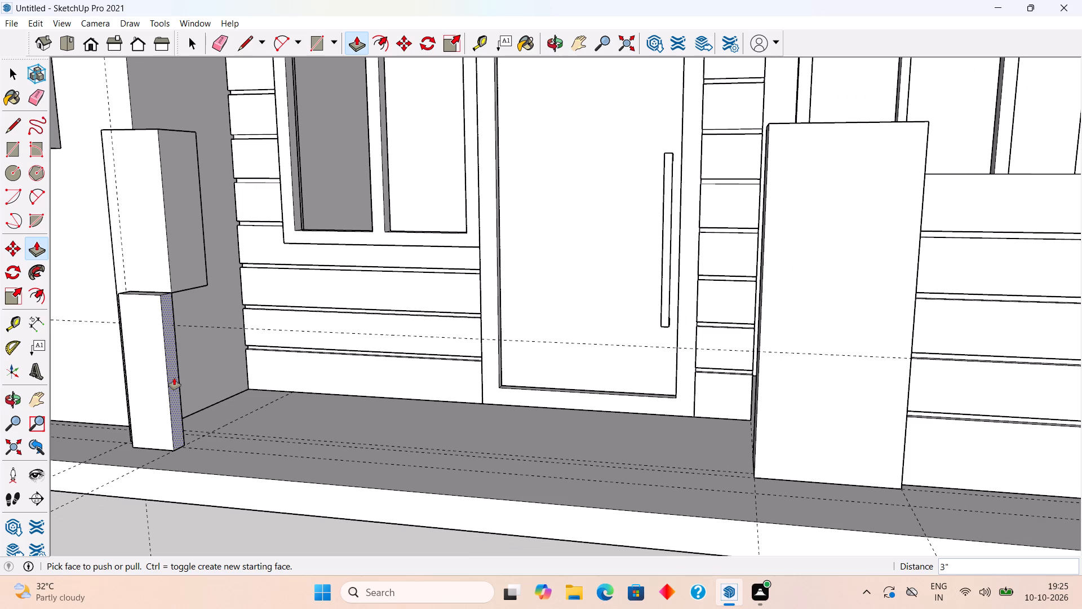
Pull the infill panel's end face 4' sideways from the pillar toward the tall wall block.
click(174, 378)
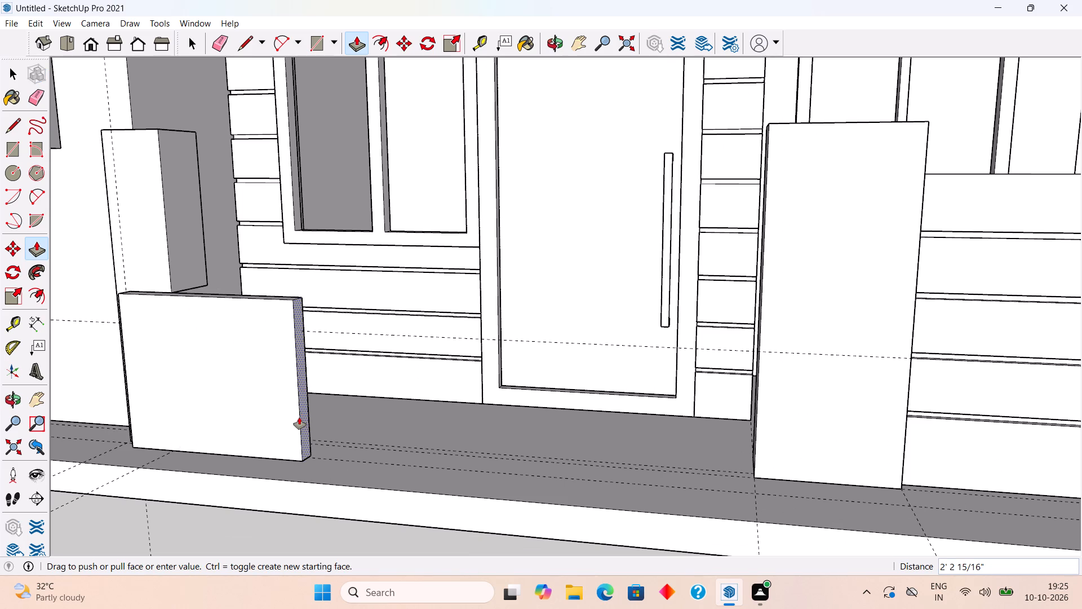
text(4')
key(Return)
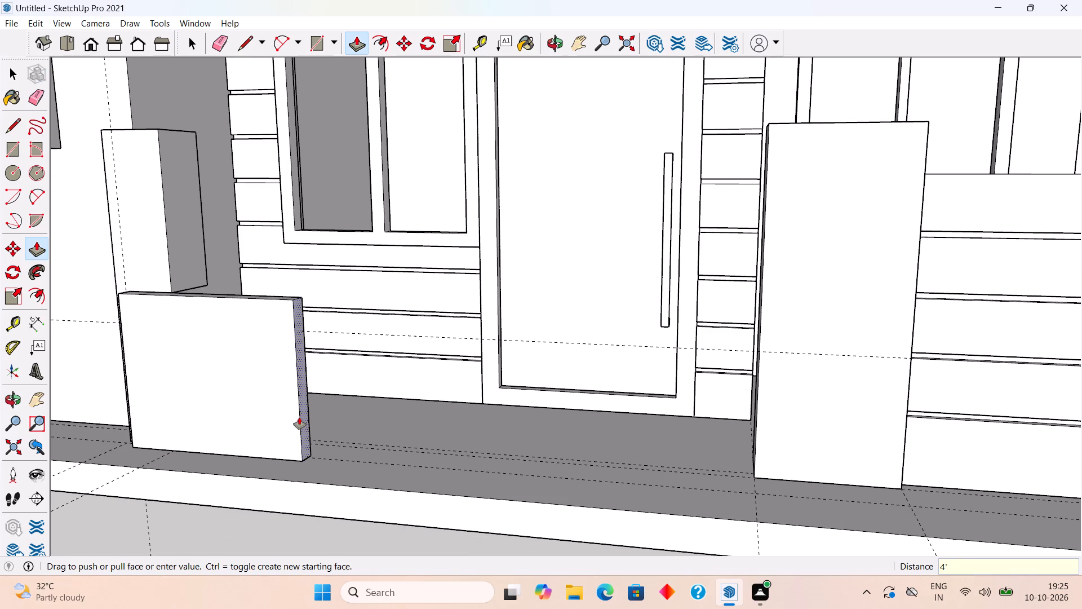
key(space)
Select all connected geometry of the extended panel and make it a group.
scroll(299, 417, down, 5)
triple_click(298, 412)
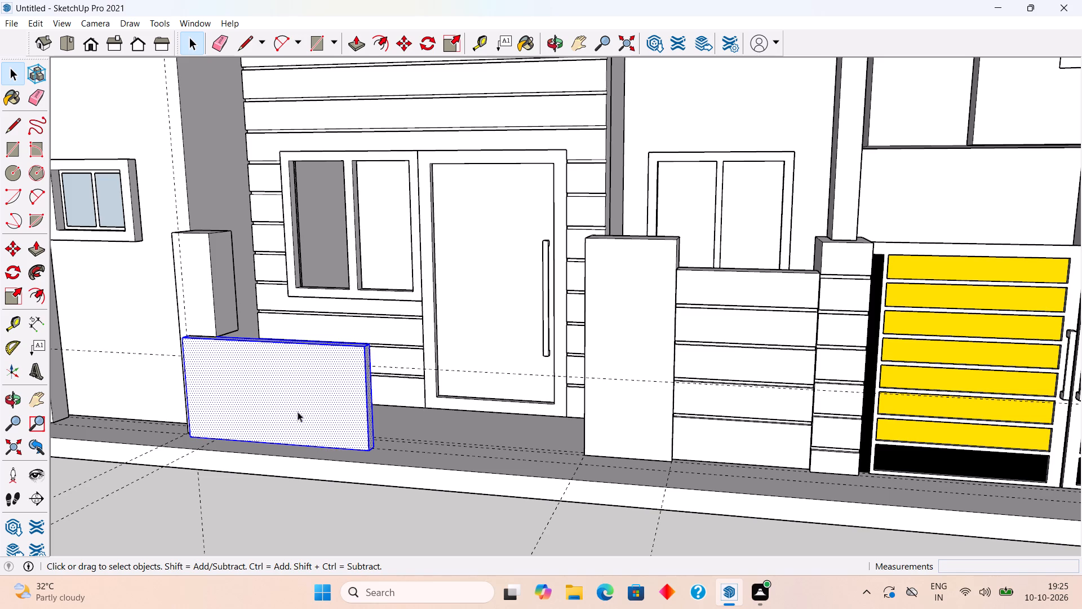
right_click(298, 412)
click(389, 313)
Move the panel group back toward the house by its lower corner until its front is flush with the pillar's front.
middle_drag(270, 380, 311, 371)
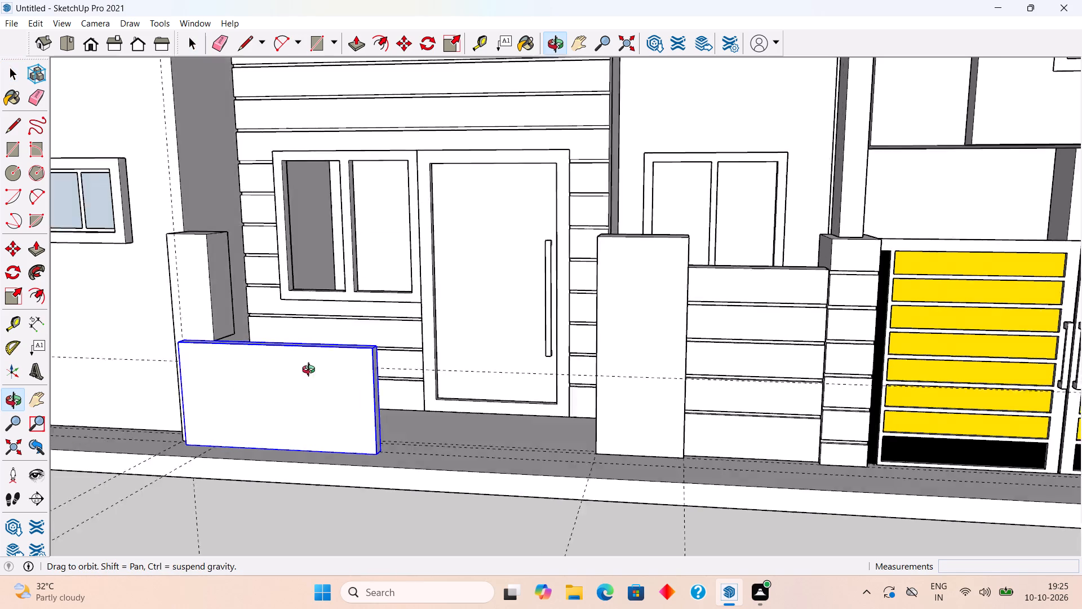
middle_drag(311, 371, 438, 341)
middle_drag(189, 467, 254, 471)
scroll(255, 473, up, 8)
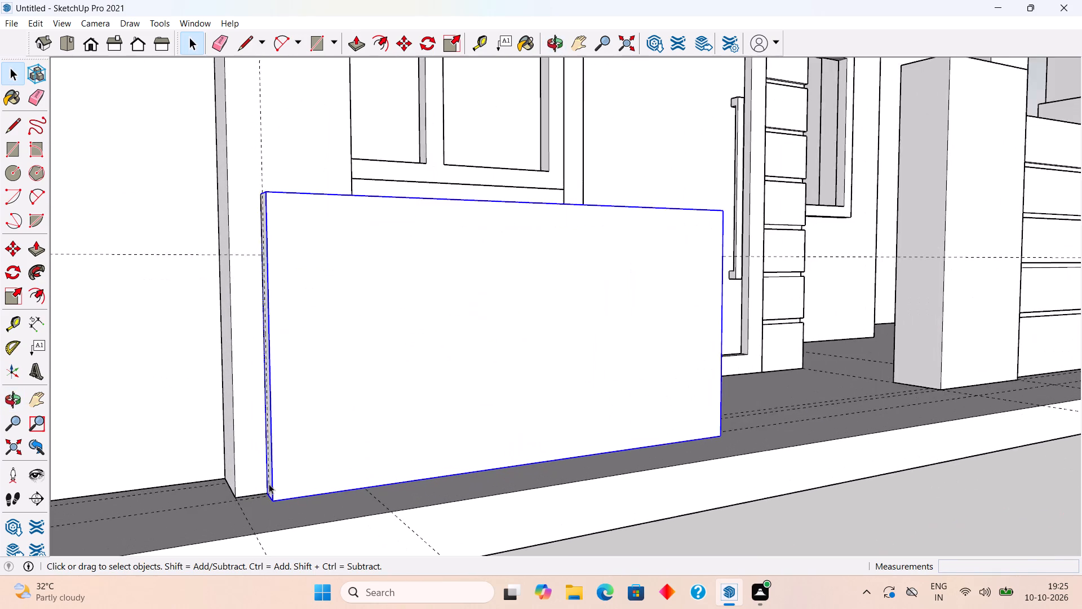
scroll(269, 483, up, 3)
key(m)
click(273, 504)
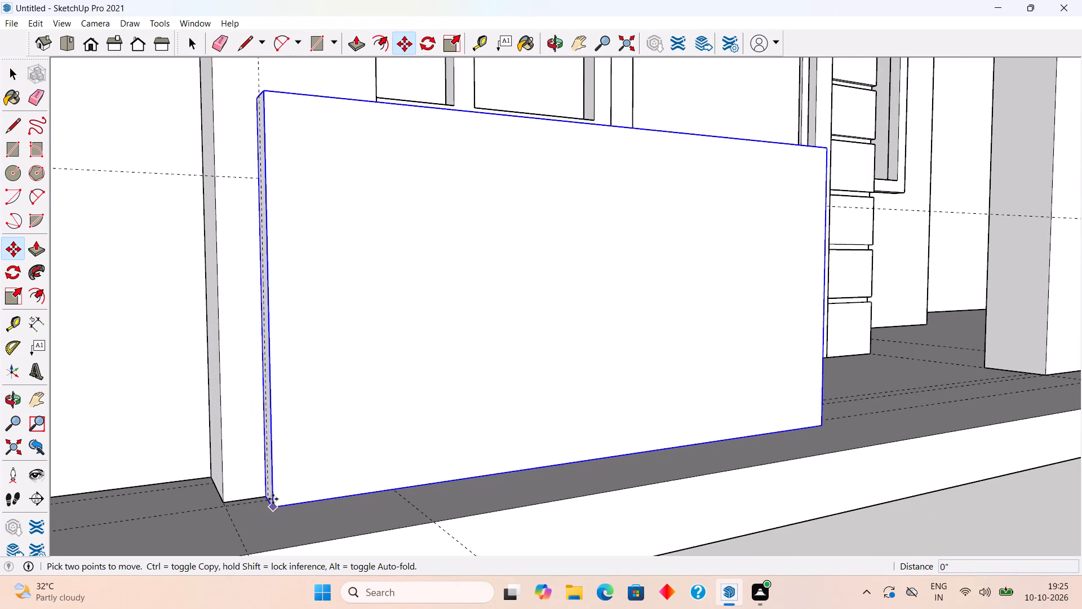
click(265, 499)
Move the panel group a further 2" toward the house, recessing it behind the pillar's front face.
middle_drag(292, 468, 202, 513)
scroll(249, 476, up, 15)
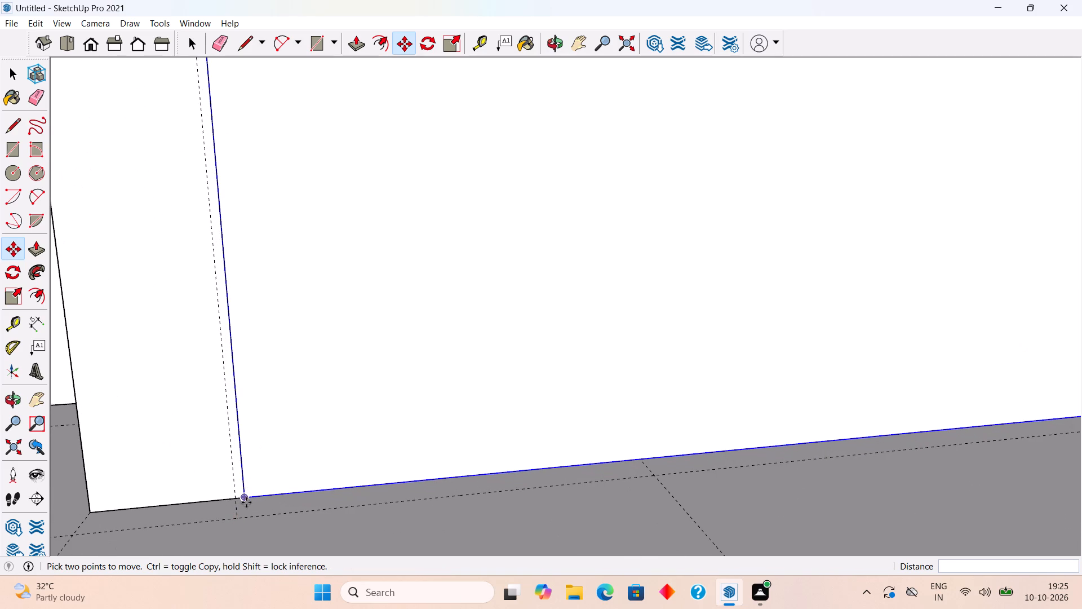
click(246, 502)
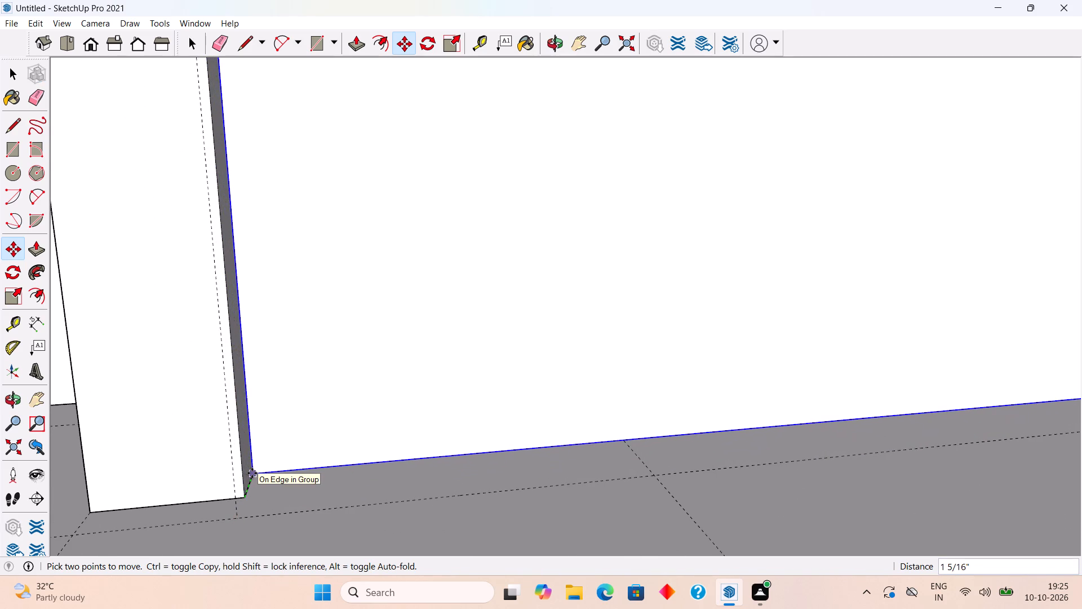
text(2")
key(Return)
key(space)
Inspect the recessed panel, the notched pillar and the tall wall block from the front, above and the side.
scroll(252, 471, down, 3)
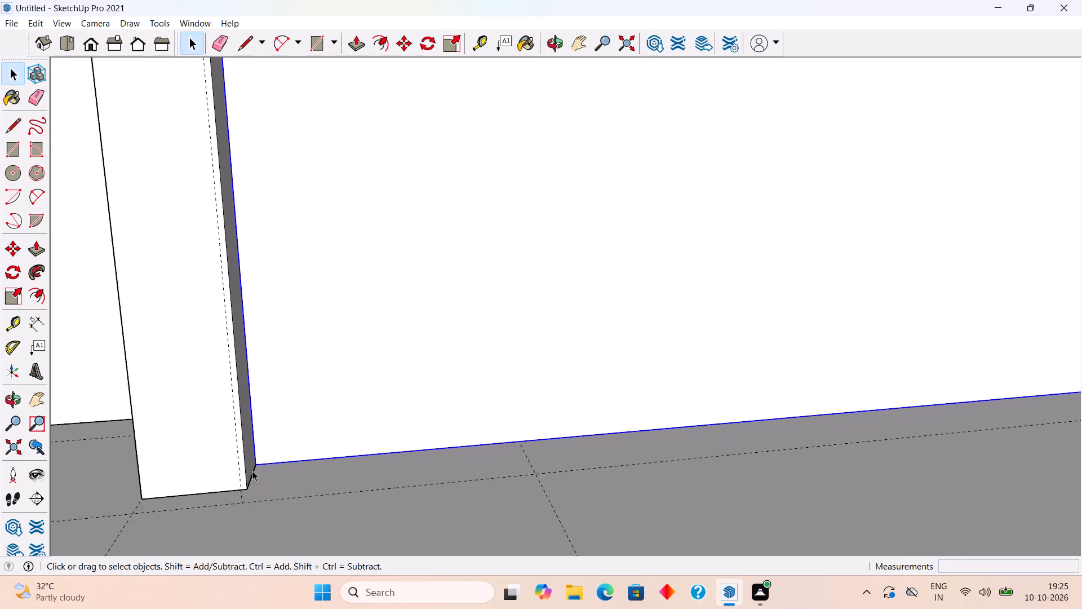
scroll(252, 471, down, 19)
scroll(233, 492, down, 4)
middle_drag(471, 406, 437, 403)
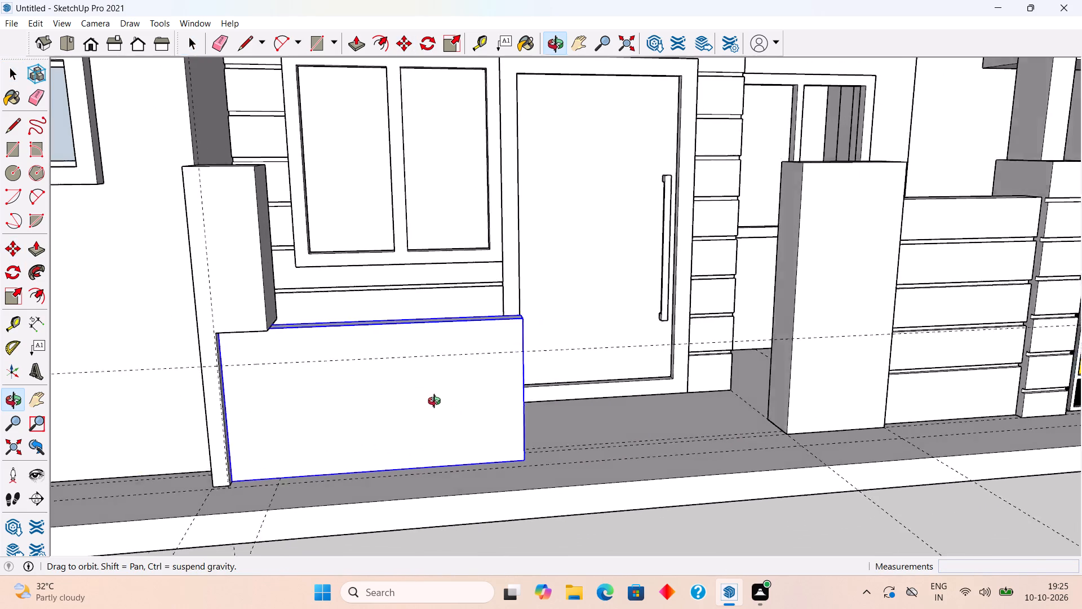
middle_drag(437, 403, 420, 356)
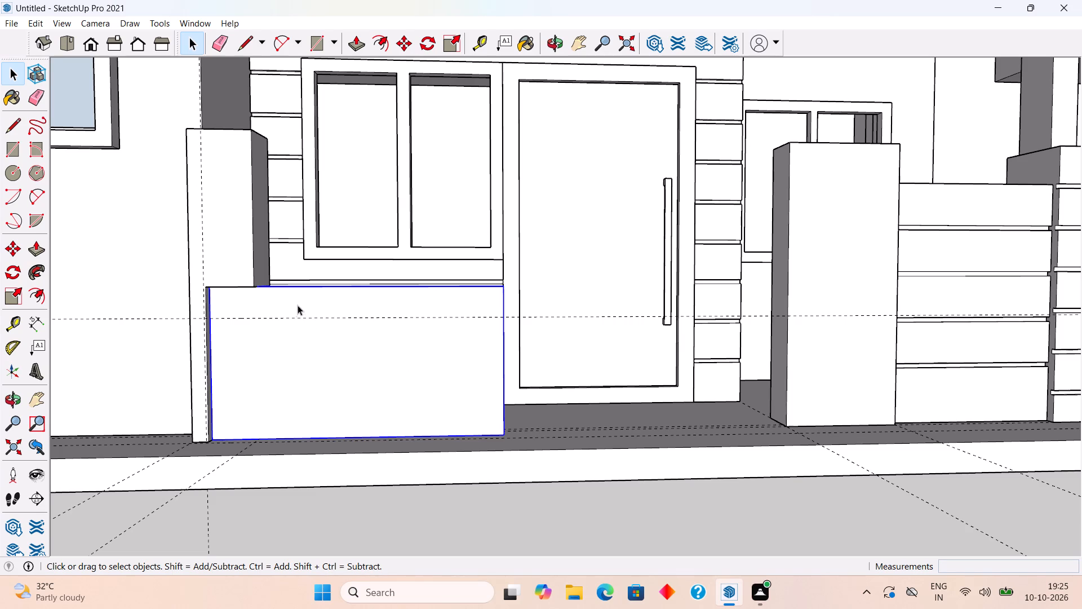
scroll(225, 292, up, 4)
middle_drag(224, 290, 241, 244)
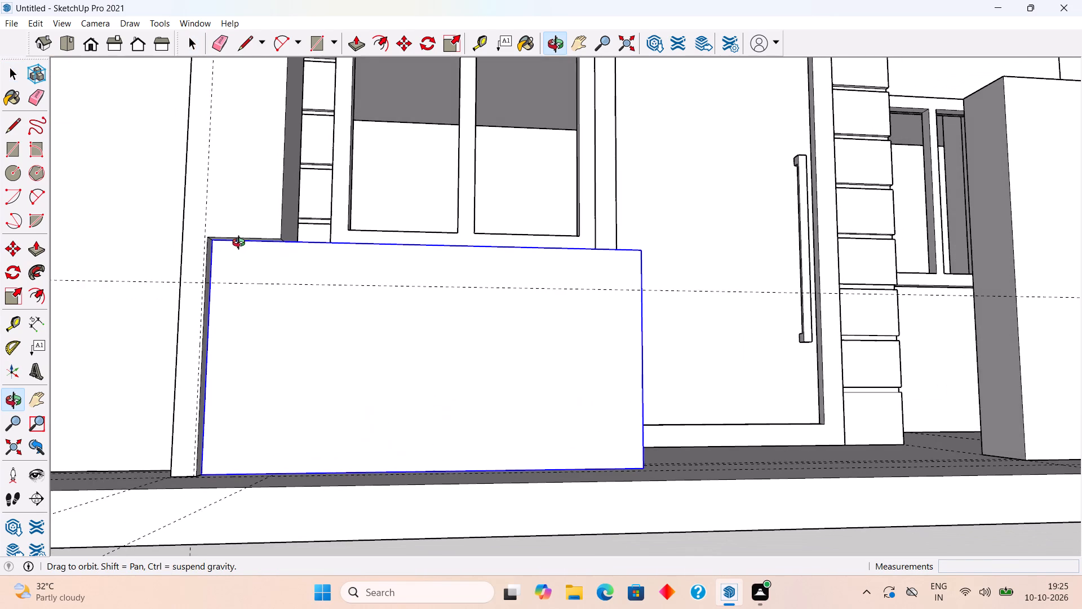
middle_drag(241, 244, 243, 245)
middle_drag(250, 257, 281, 364)
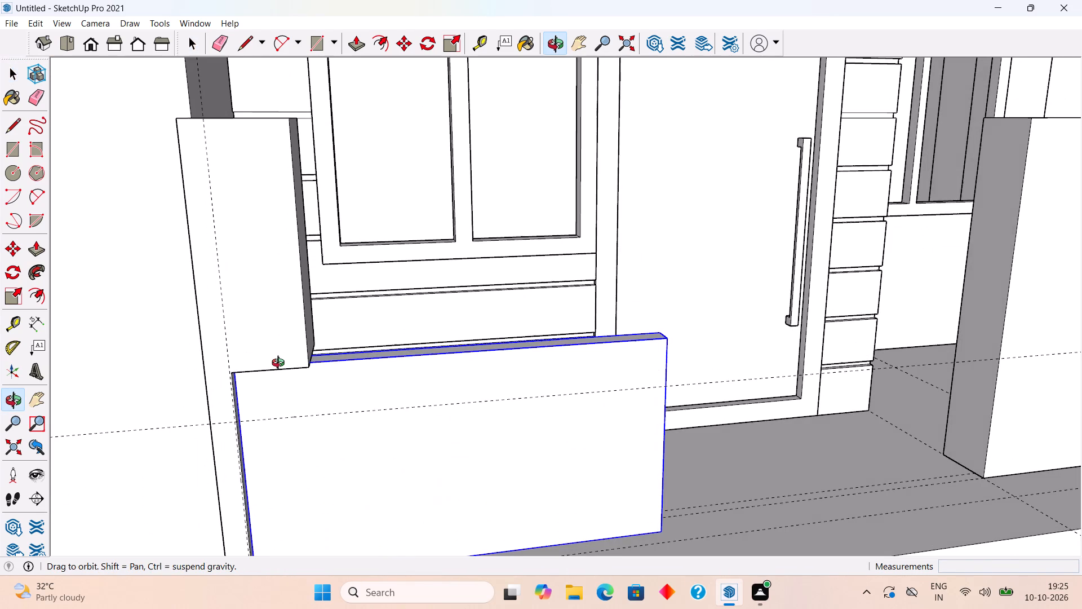
middle_drag(281, 364, 184, 440)
scroll(184, 440, down, 1)
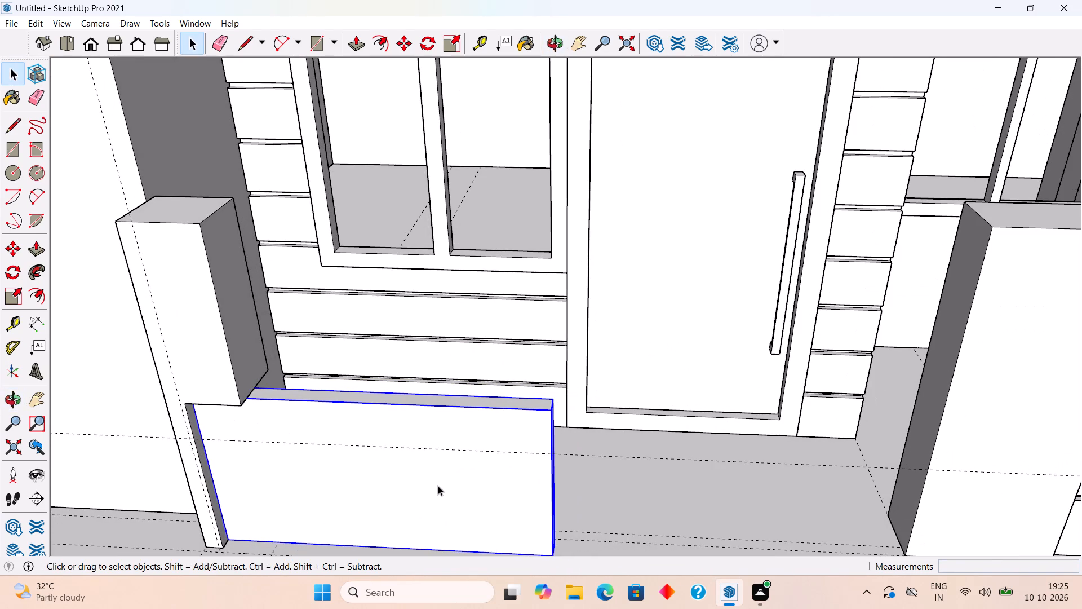
scroll(438, 465, down, 7)
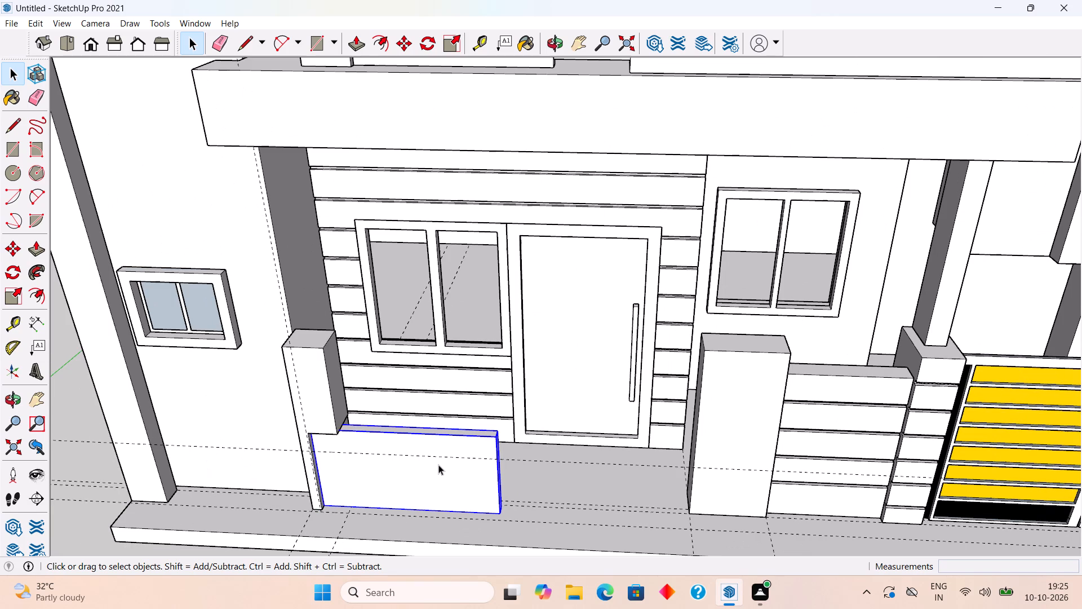
key(space)
click(94, 447)
middle_drag(285, 472, 476, 404)
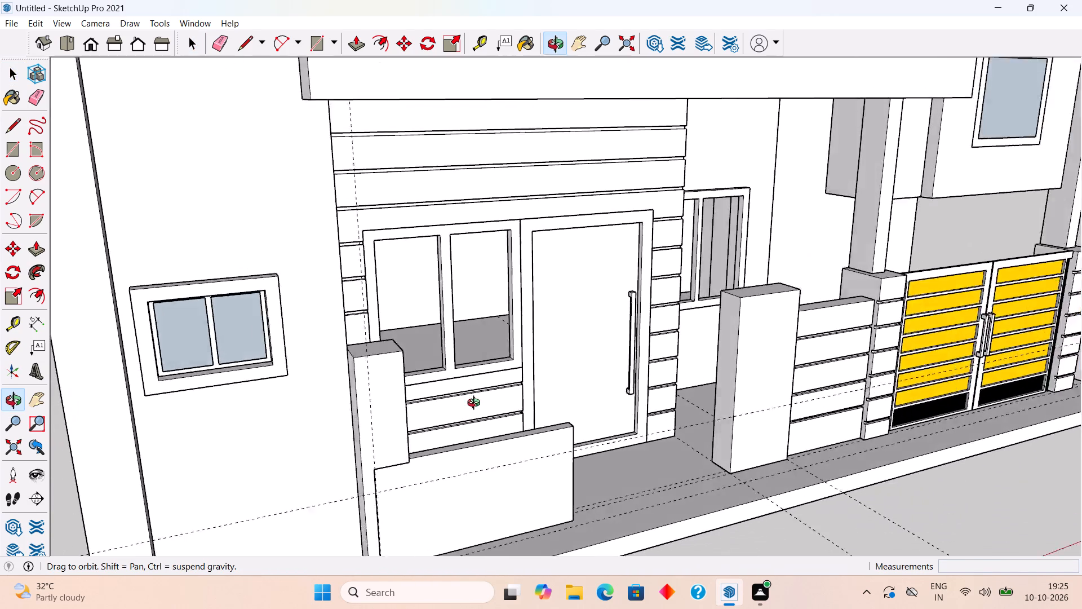
middle_drag(476, 404, 123, 452)
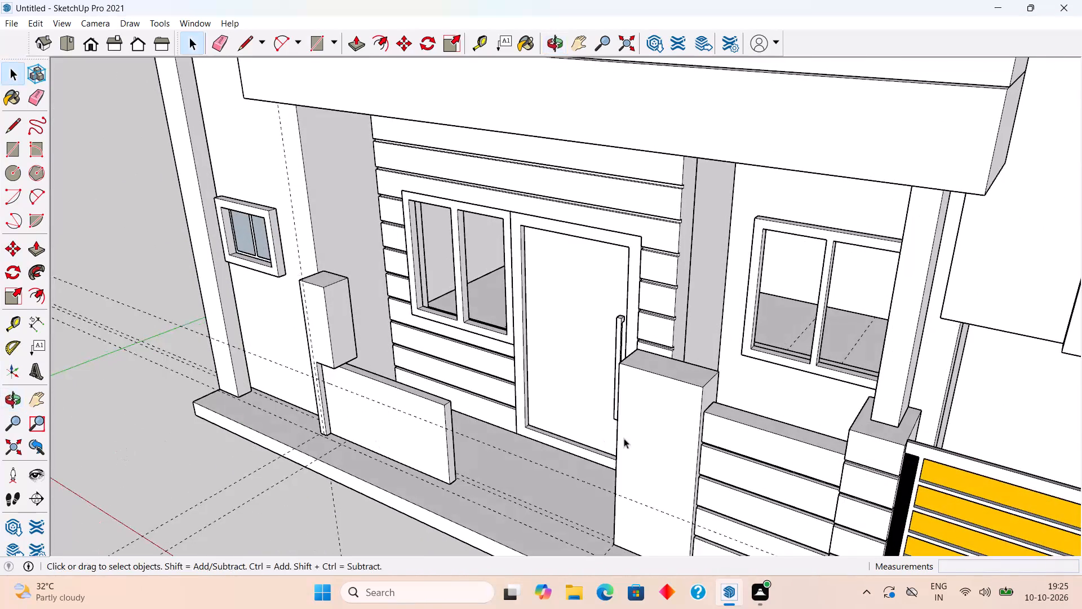
middle_drag(624, 438, 447, 433)
scroll(446, 431, up, 1)
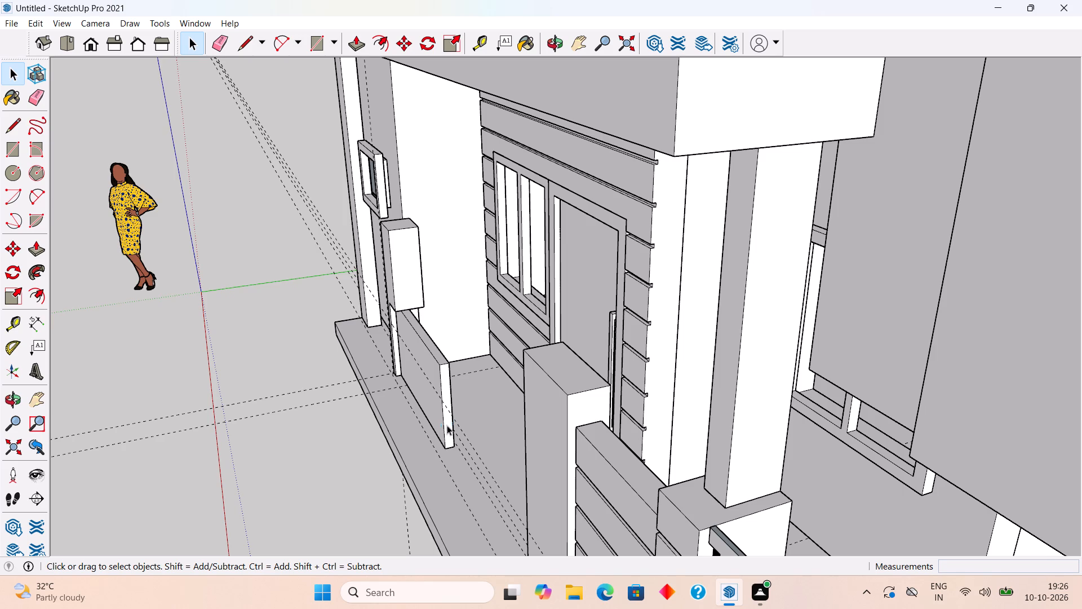
scroll(415, 245, up, 2)
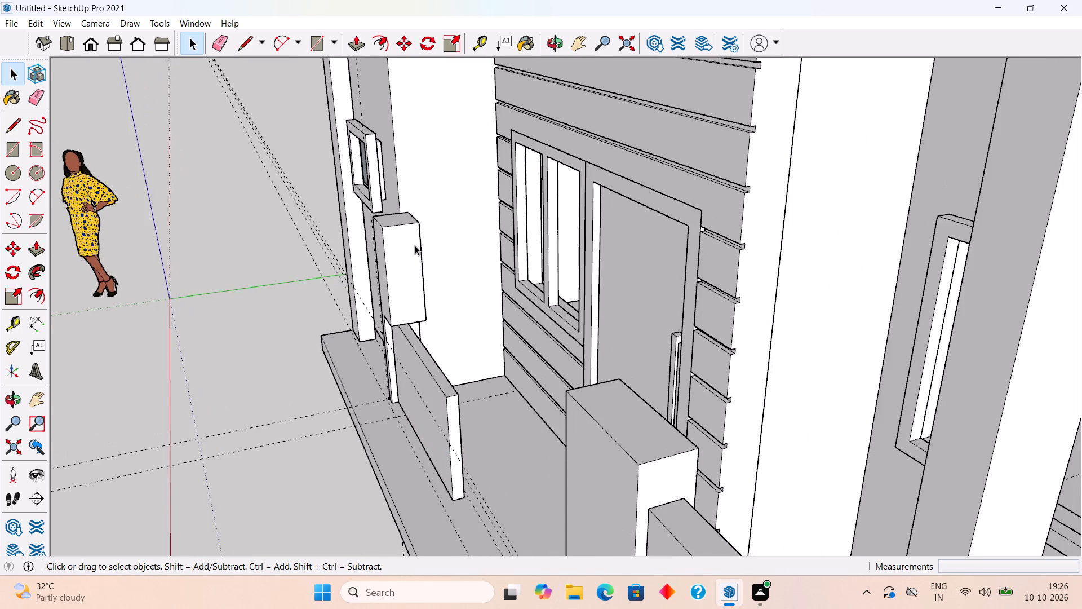
scroll(415, 245, up, 12)
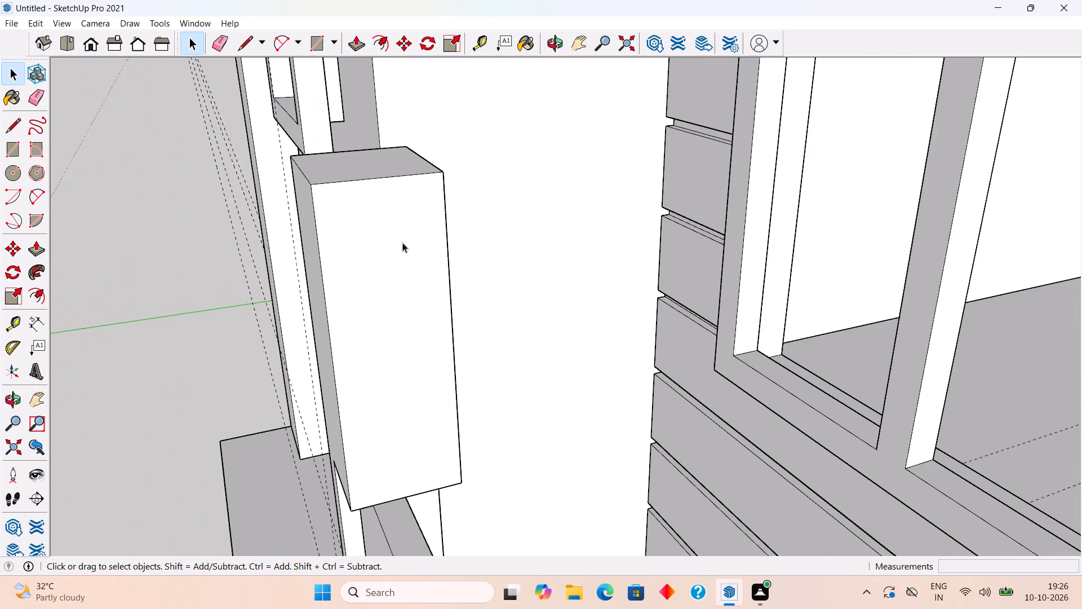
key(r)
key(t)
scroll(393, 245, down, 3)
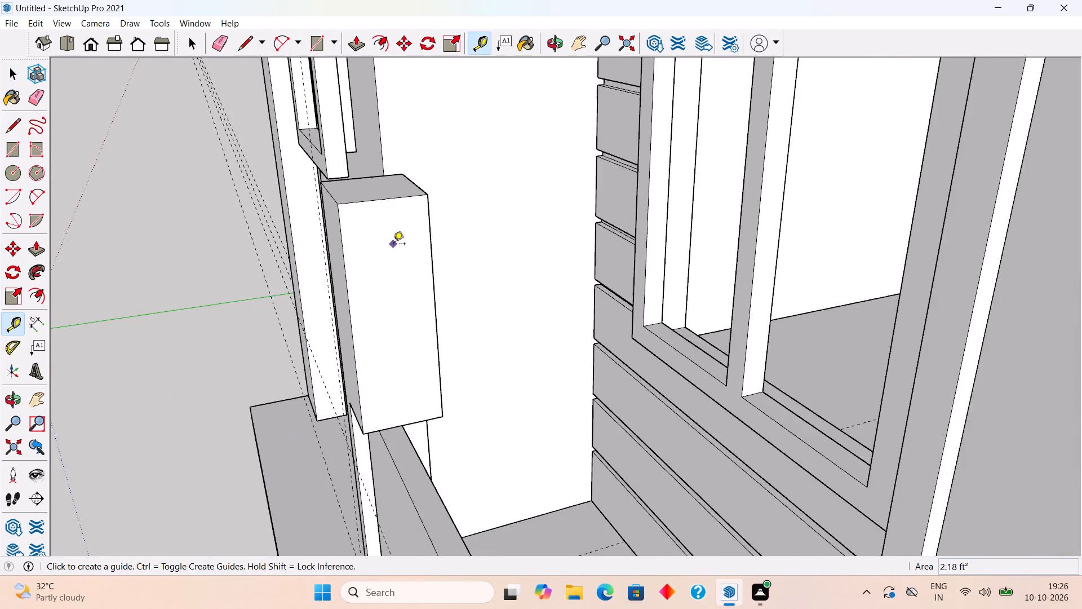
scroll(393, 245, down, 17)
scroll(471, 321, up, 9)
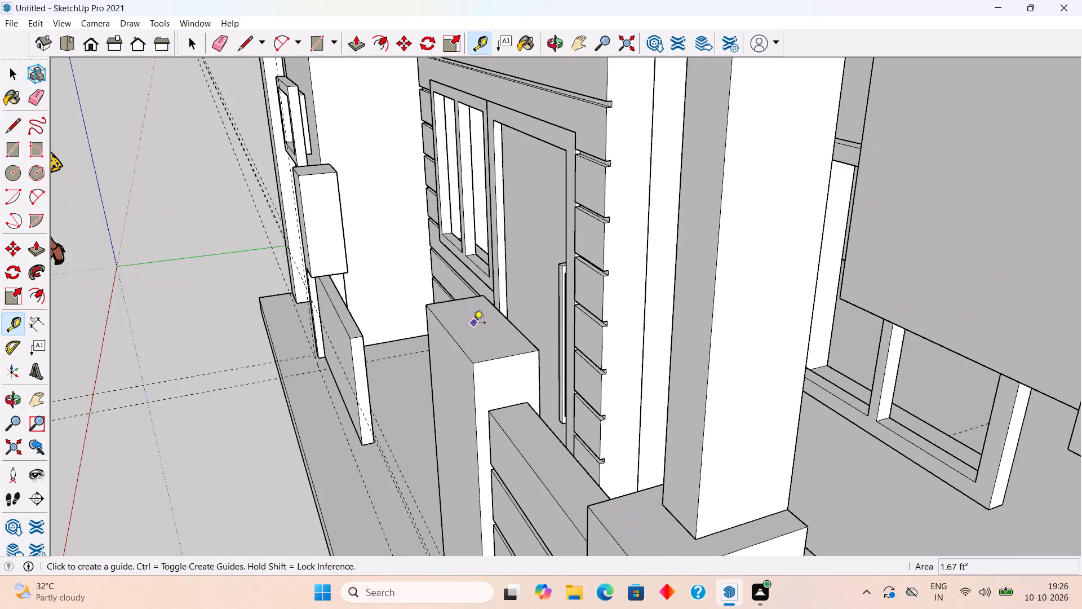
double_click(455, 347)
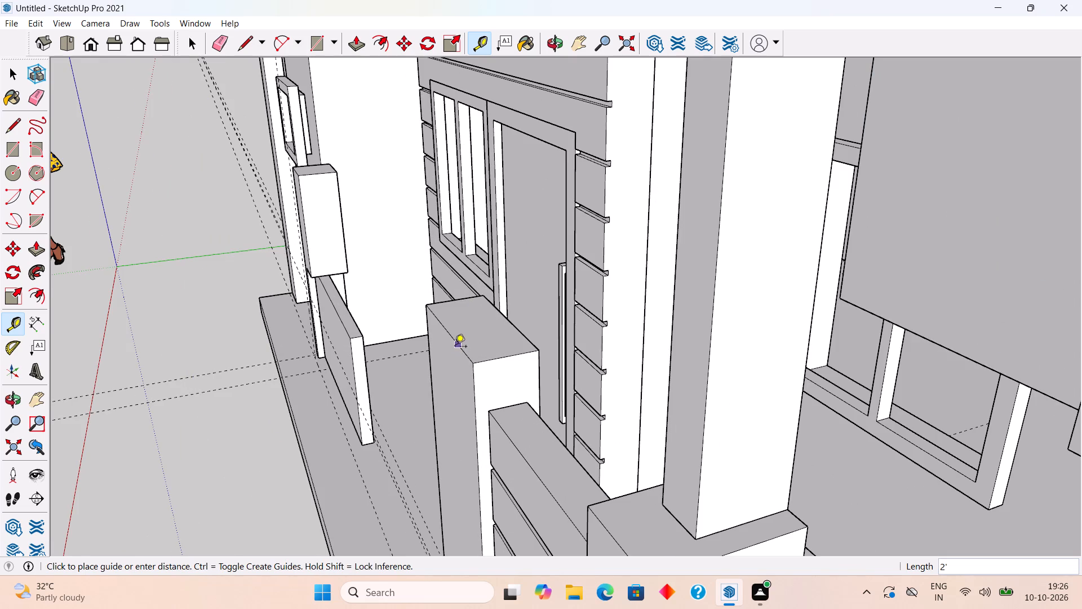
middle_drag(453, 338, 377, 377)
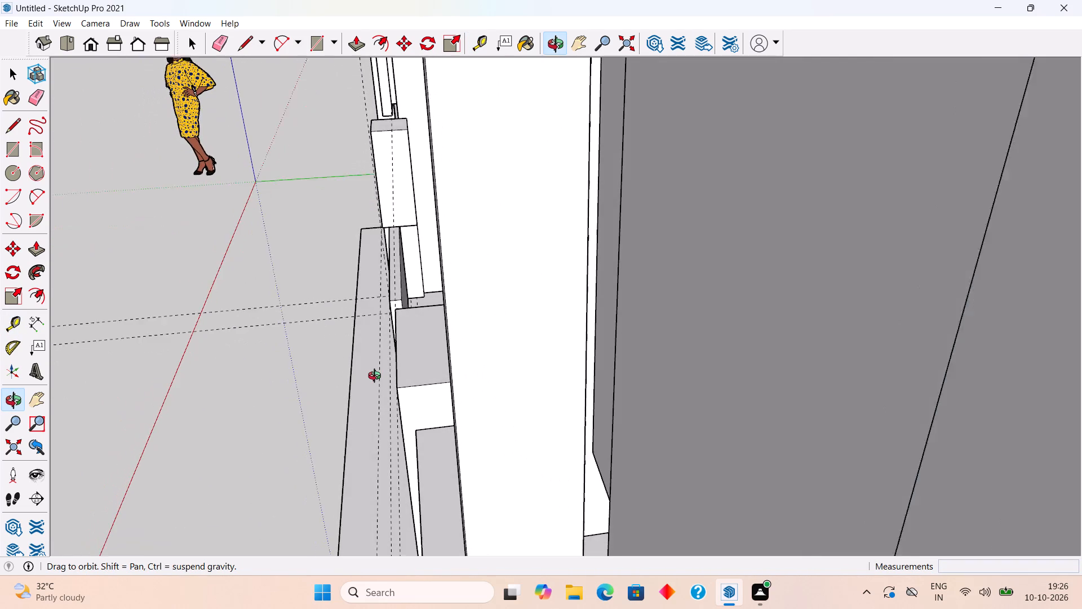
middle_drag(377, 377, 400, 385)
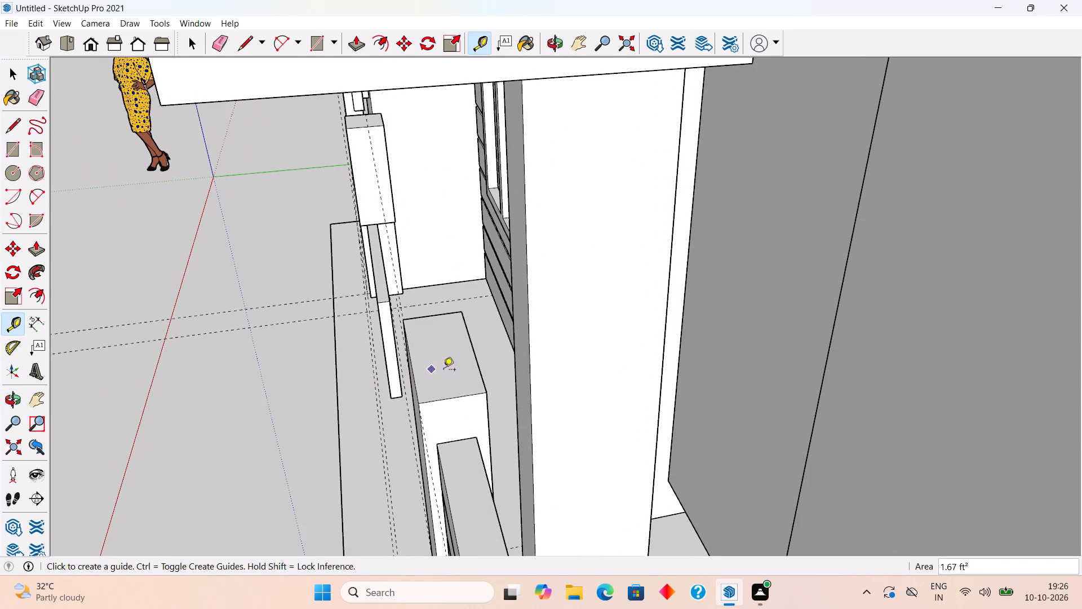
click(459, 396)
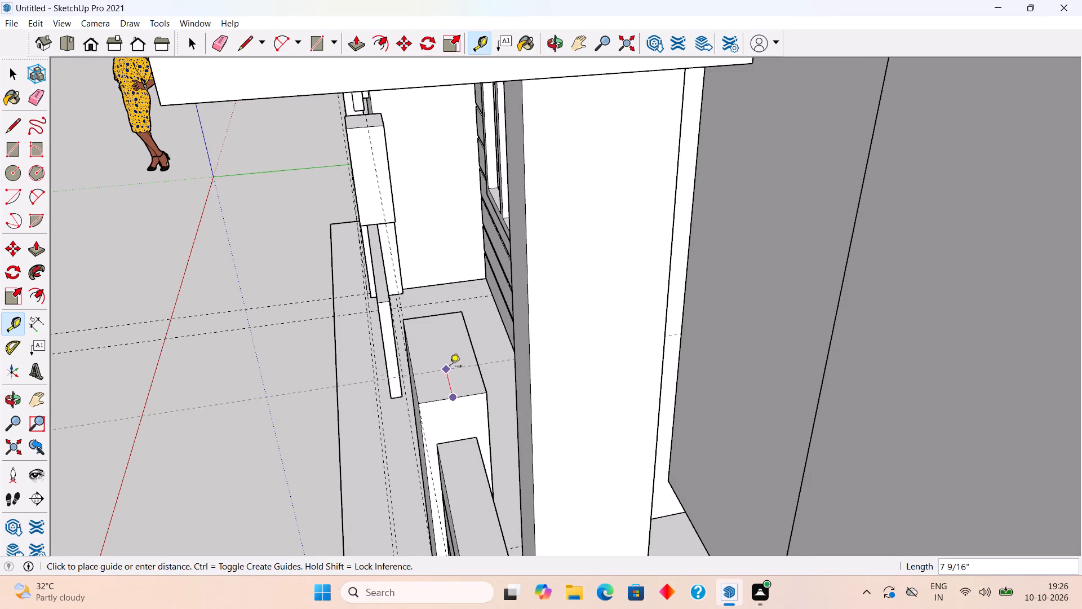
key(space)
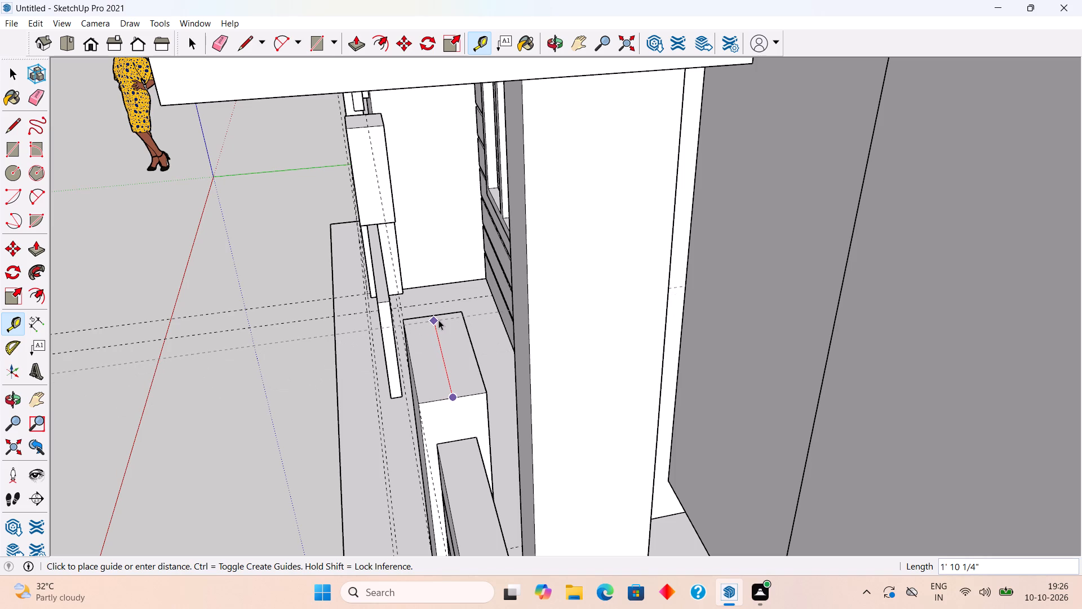
Place a lengthwise guide along the tall wall block's top, through the midpoint of its end edge.
text(t)
click(414, 371)
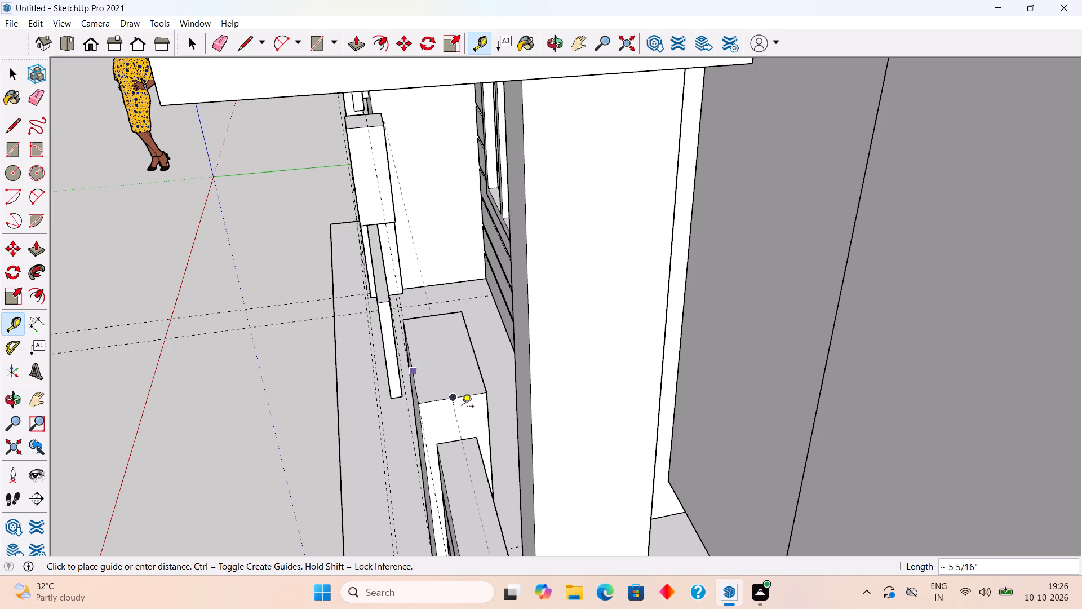
click(454, 395)
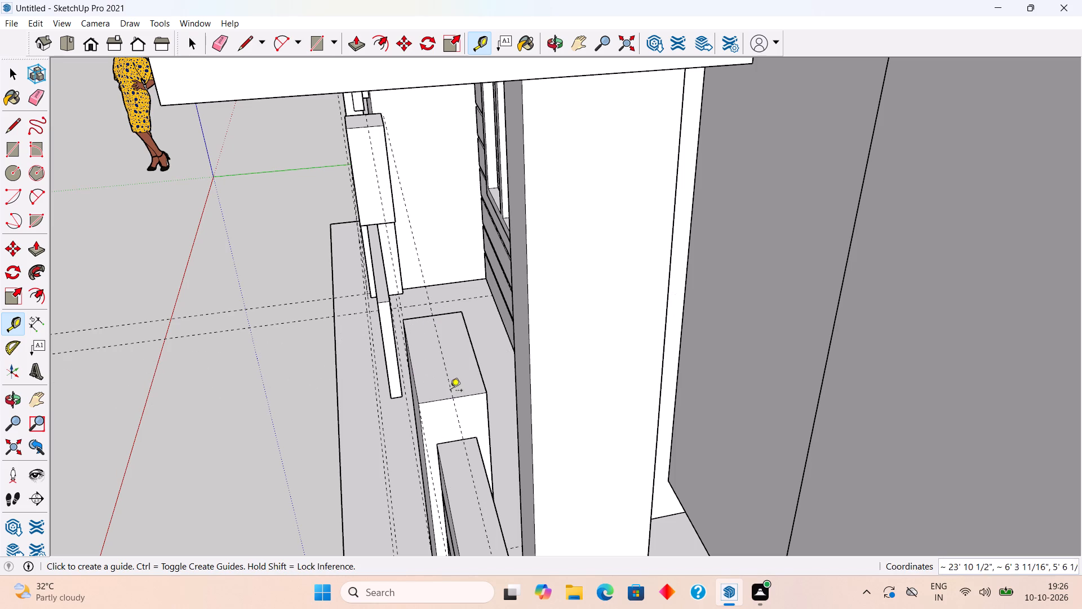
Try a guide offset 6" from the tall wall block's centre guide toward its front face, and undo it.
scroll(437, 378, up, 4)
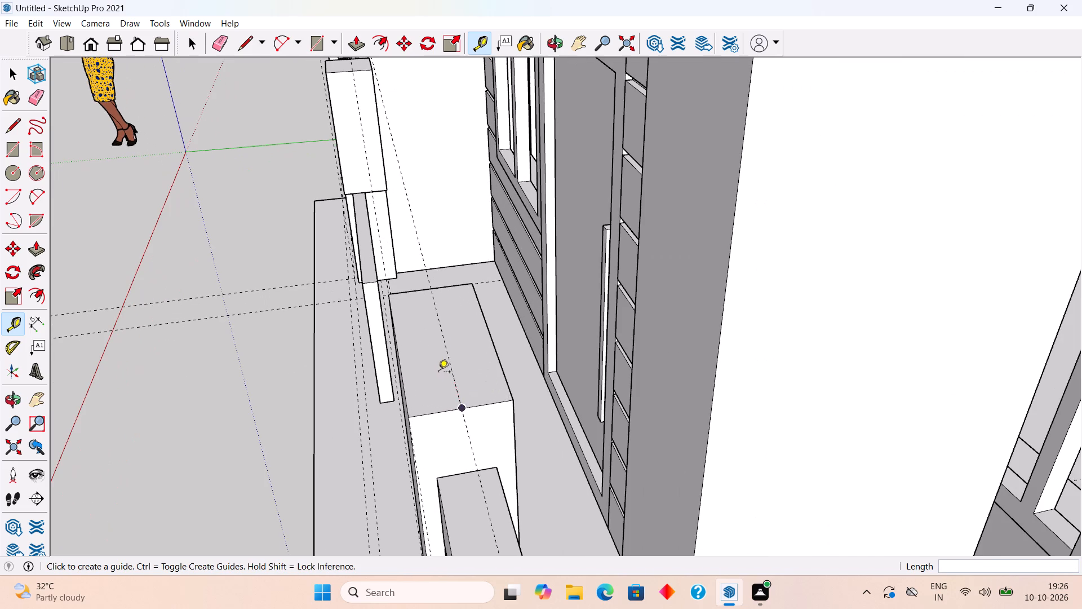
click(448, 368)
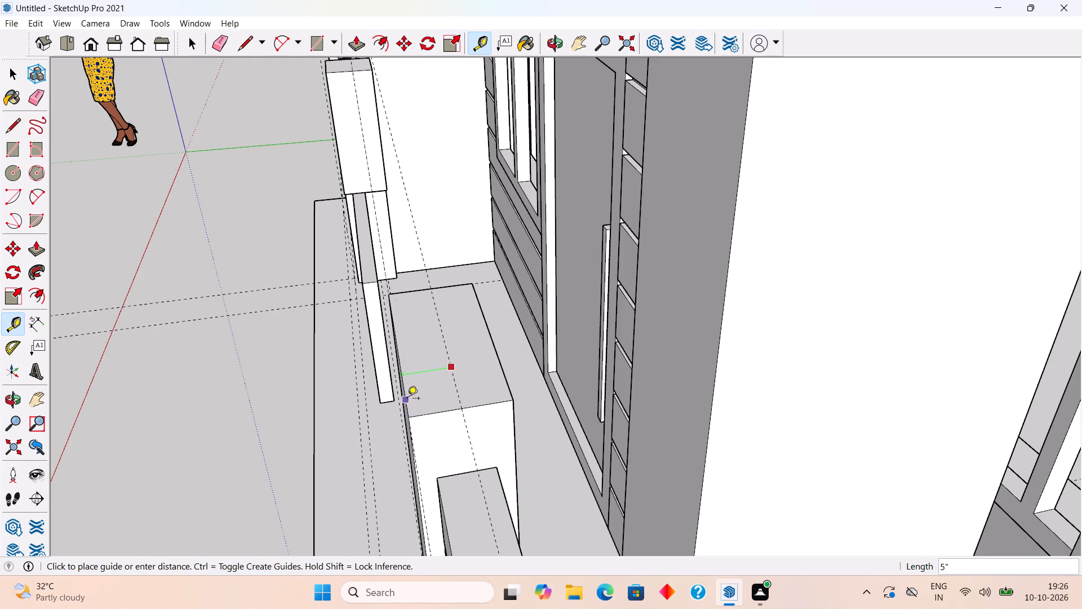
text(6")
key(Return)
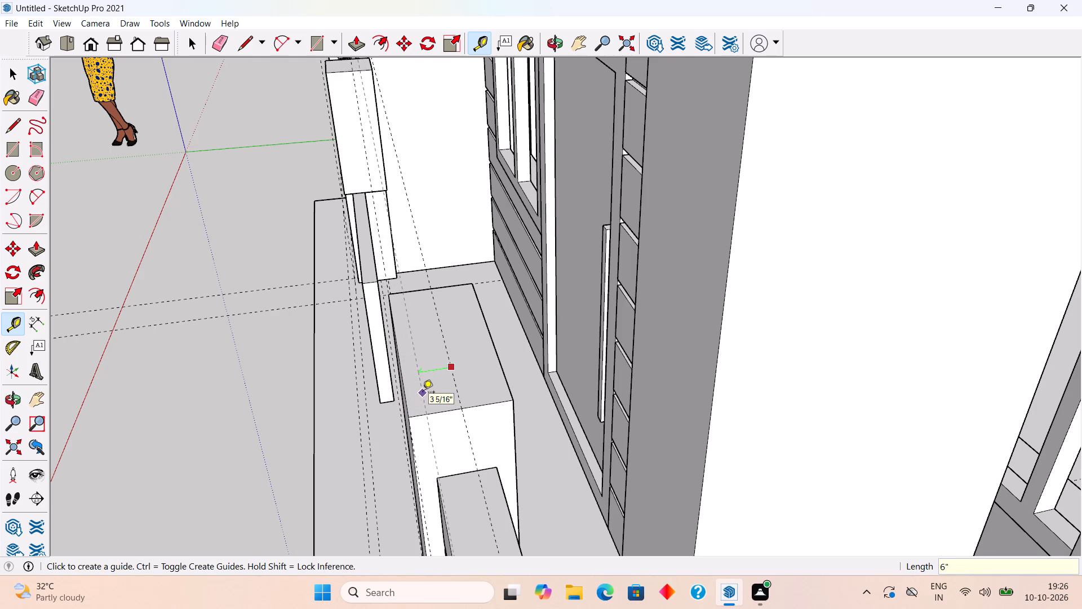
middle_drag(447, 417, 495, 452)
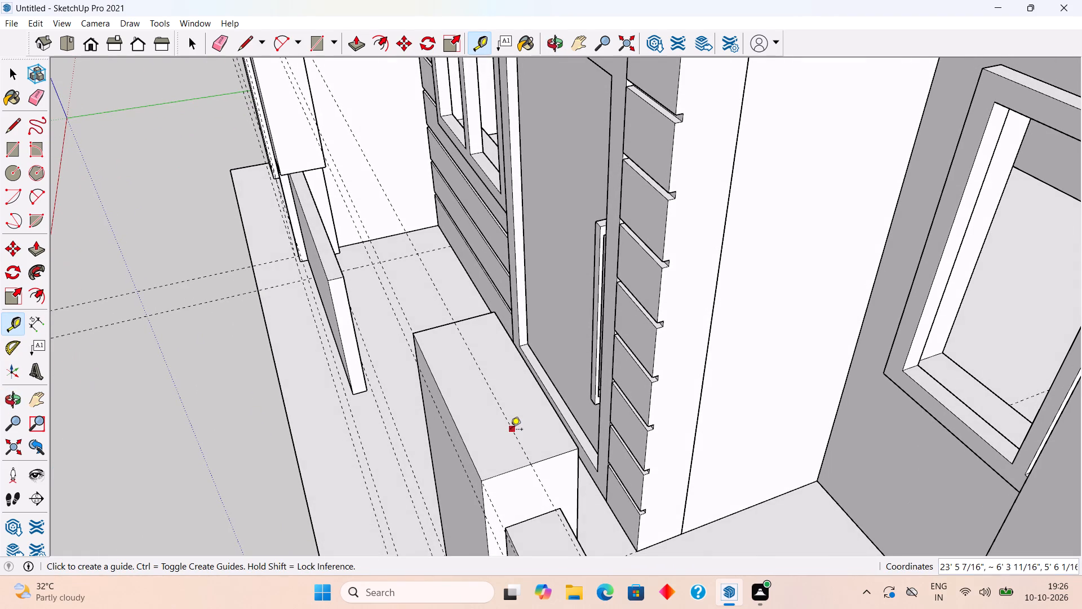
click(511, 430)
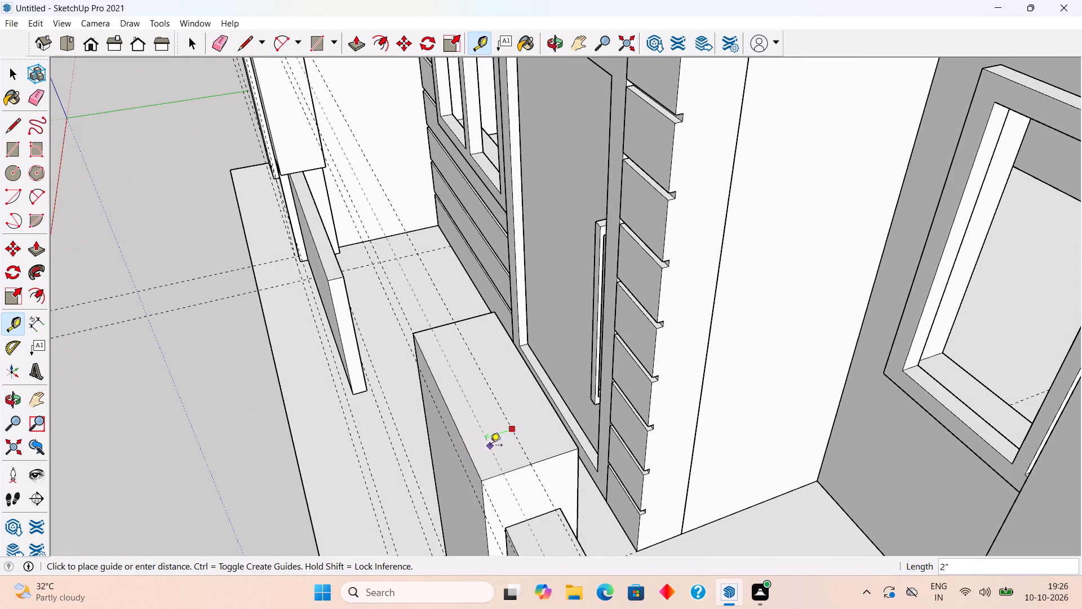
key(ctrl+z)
Place lengthwise guides on the tall wall block's top, 2" from its centre guide toward the front and 1" in from its front edge.
click(508, 427)
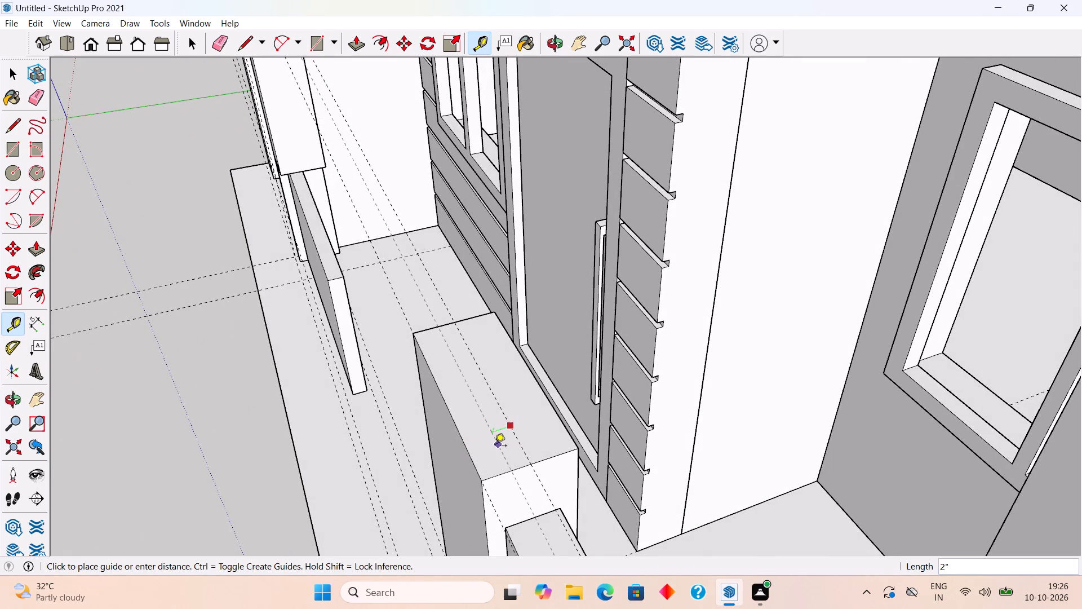
text(2")
key(Return)
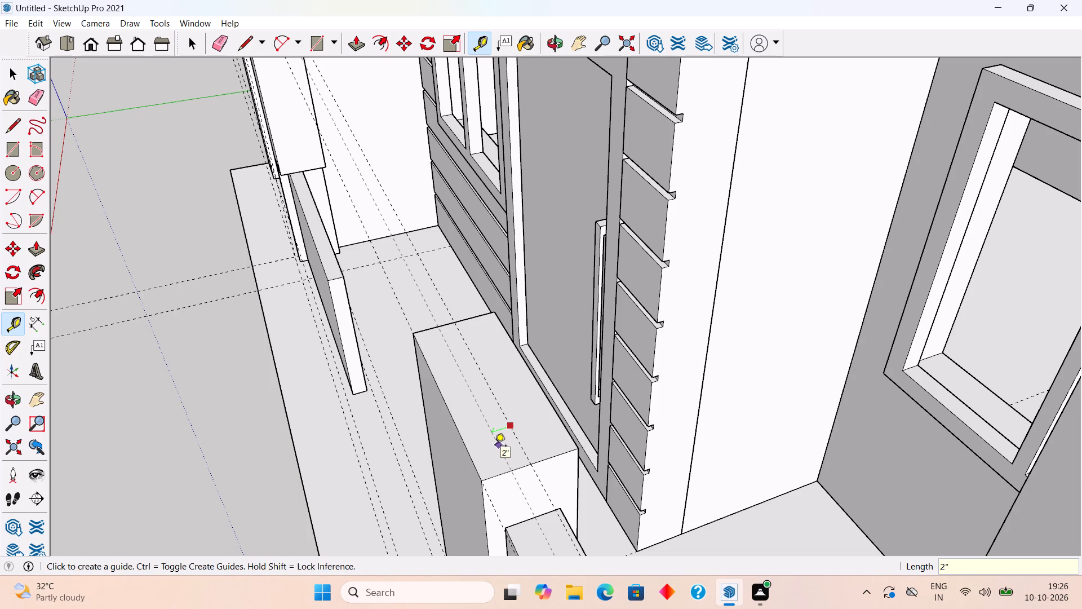
click(472, 456)
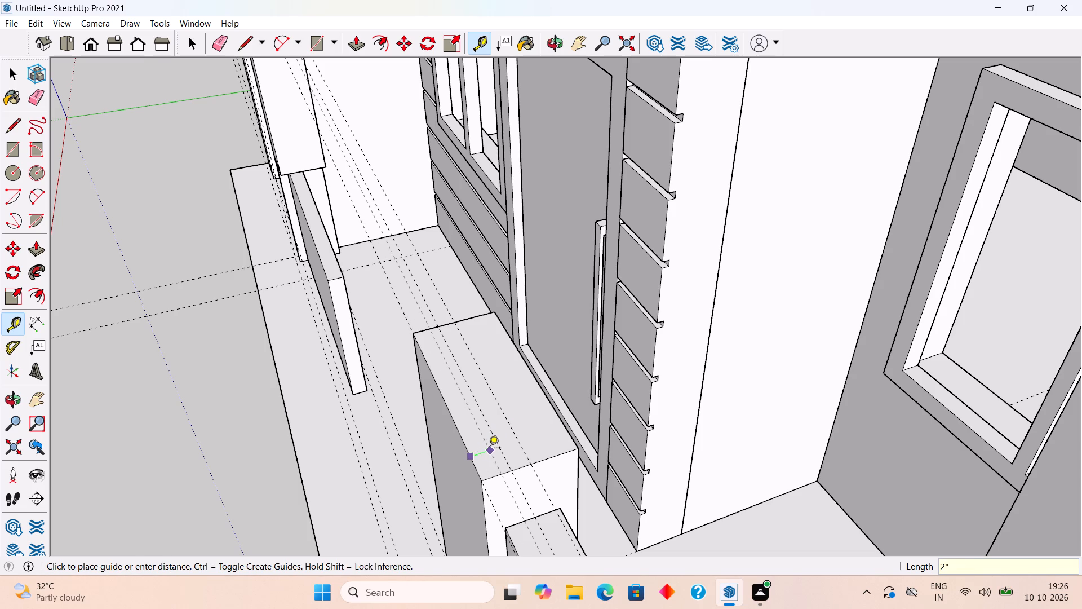
text(1")
key(Return)
key(space)
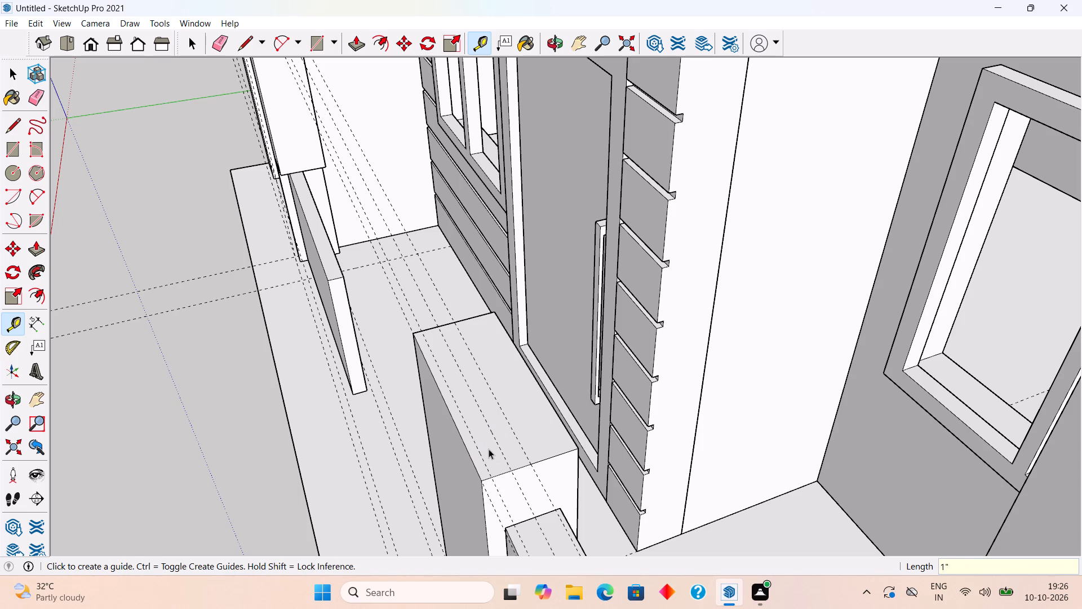
Place a guide 2" below the top edge of the far block's end face, across from the tall wall block.
scroll(610, 525, down, 4)
scroll(369, 210, up, 8)
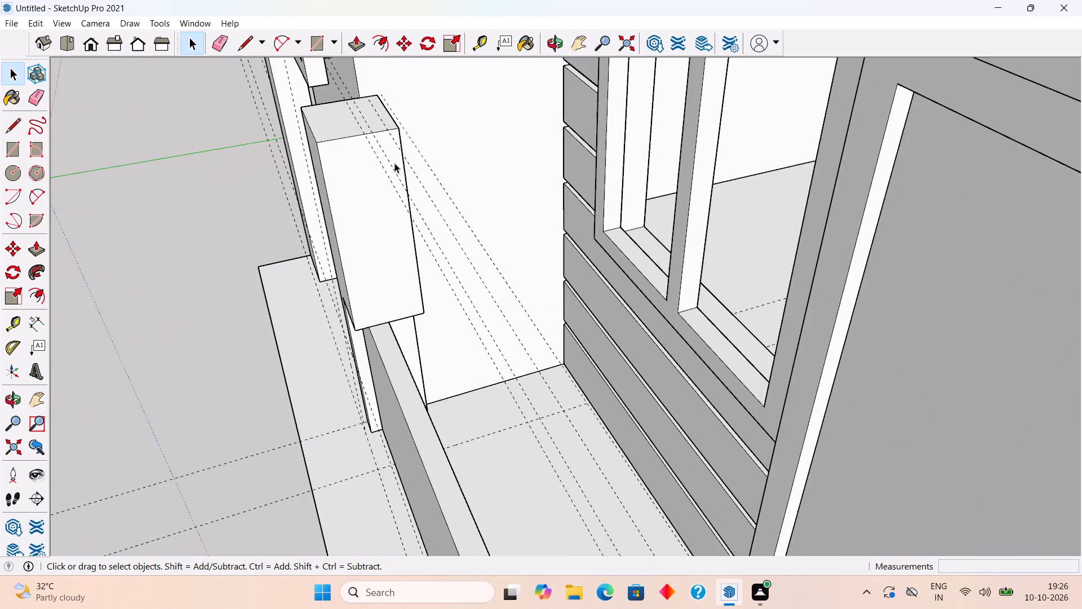
scroll(381, 145, up, 14)
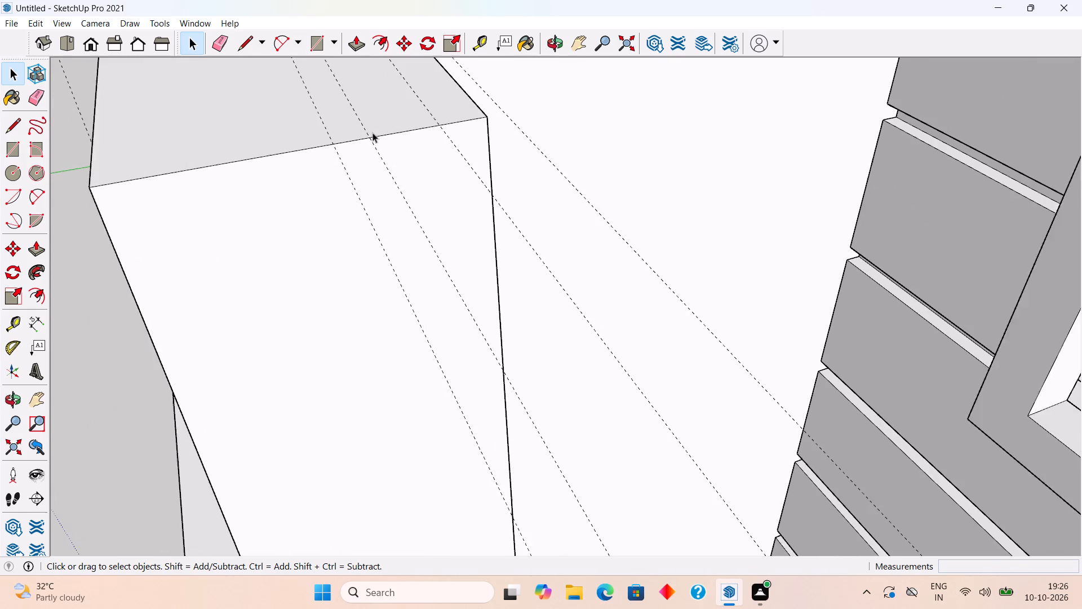
scroll(373, 133, up, 2)
key(t)
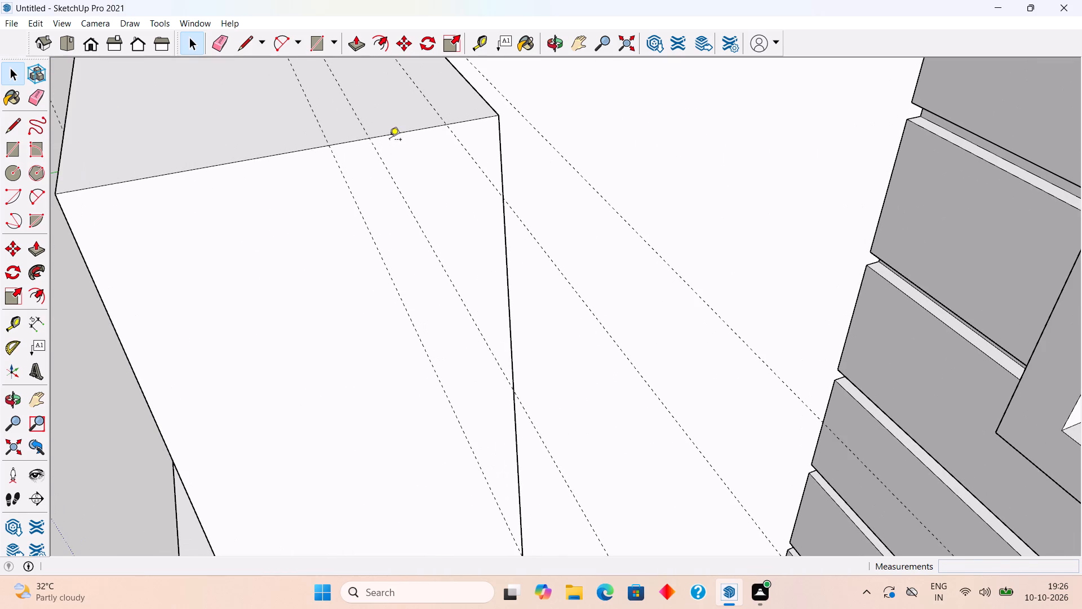
click(400, 133)
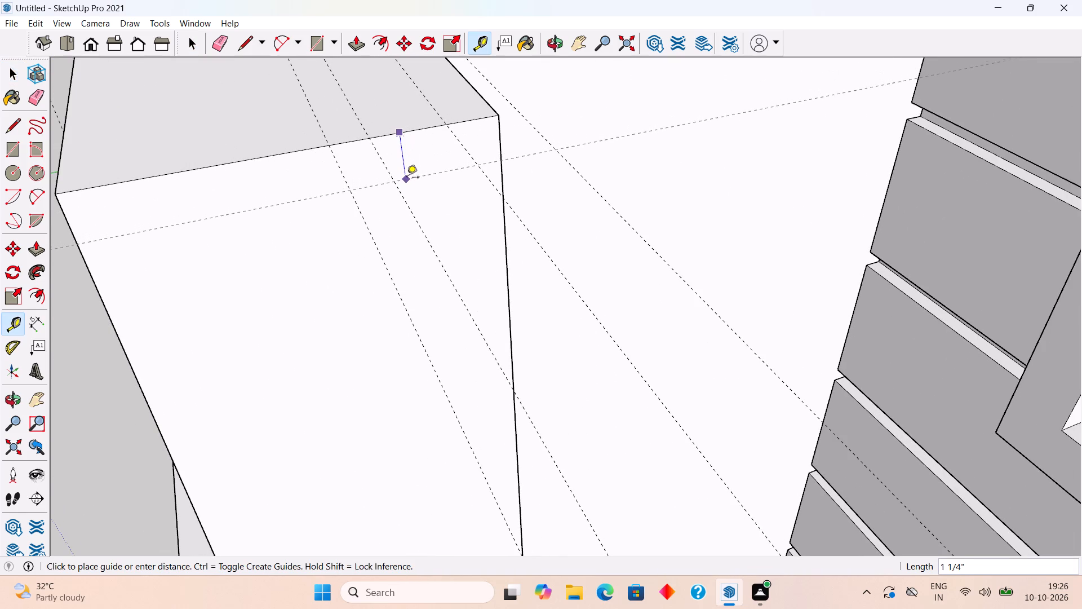
text(2")
key(Return)
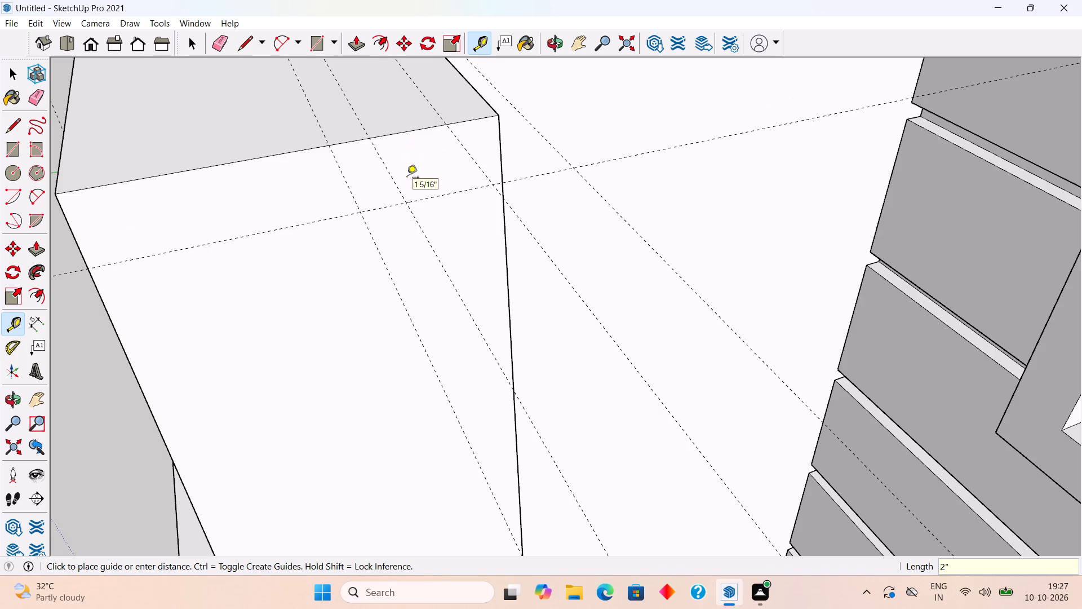
Drop two vertical guide segments from the end face's top edge, where the lengthwise guides cross it, to the horizontal guide.
middle_drag(420, 160, 507, 130)
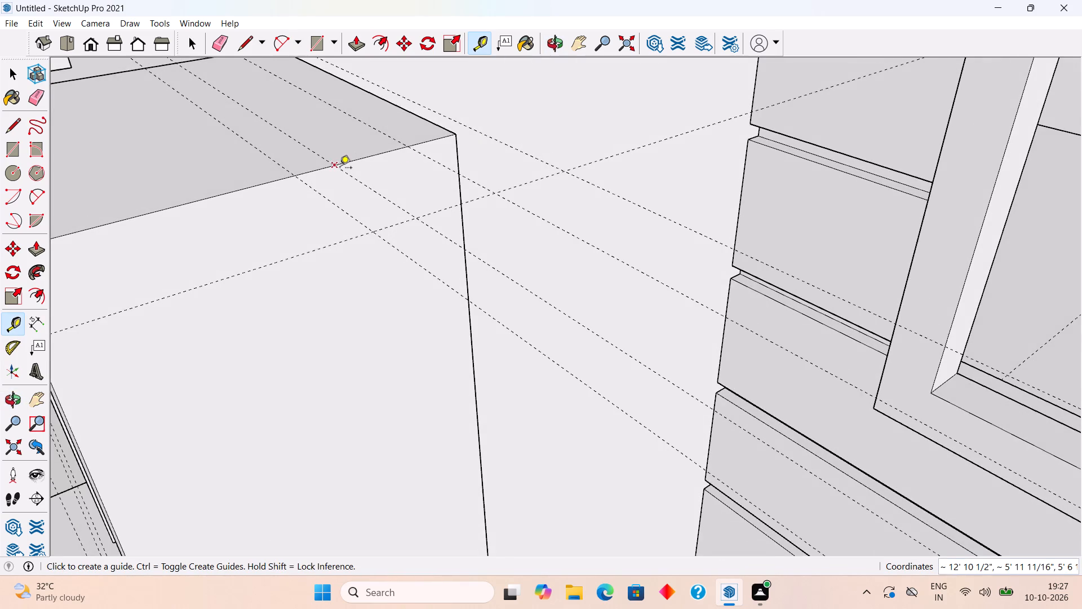
scroll(340, 169, up, 2)
click(339, 169)
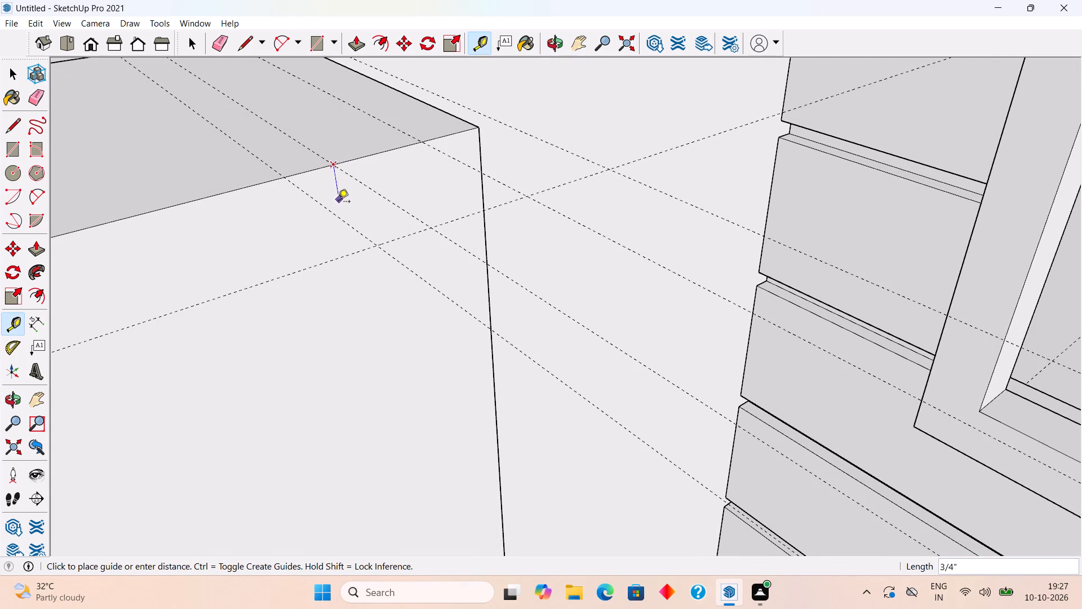
click(347, 254)
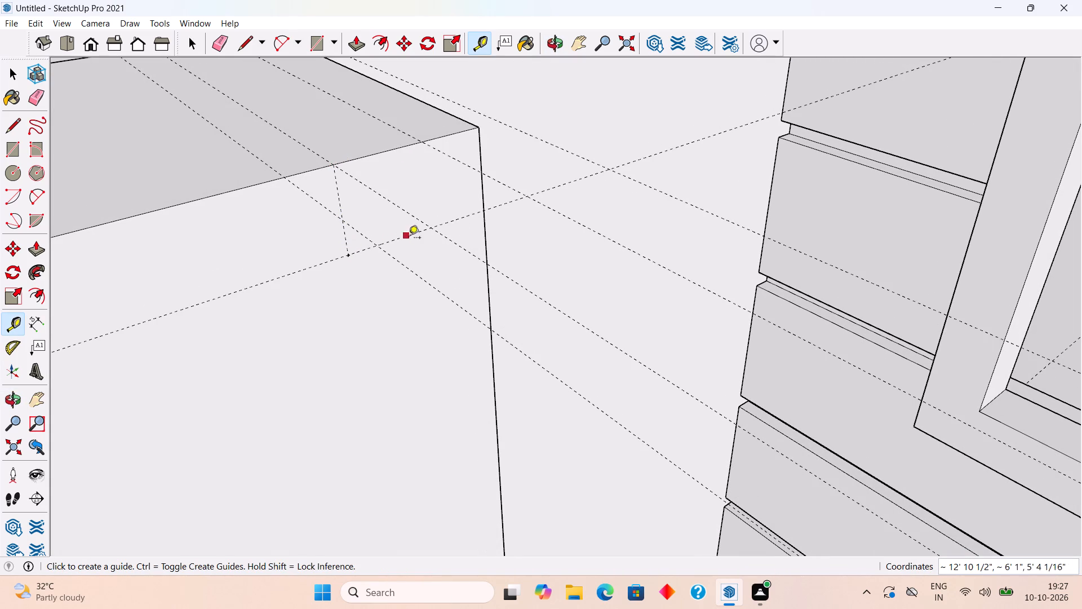
drag(429, 148, 429, 153)
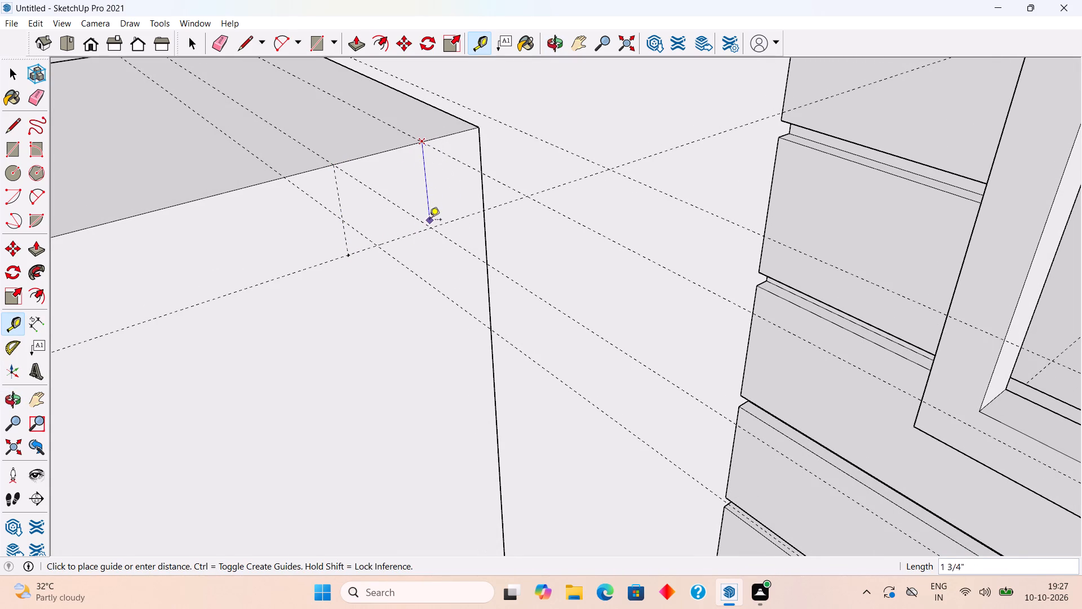
click(431, 228)
Draw a 2" by 2" square between the two vertical guide segments, from the horizontal guide up to the end face's top edge.
middle_drag(454, 260, 471, 178)
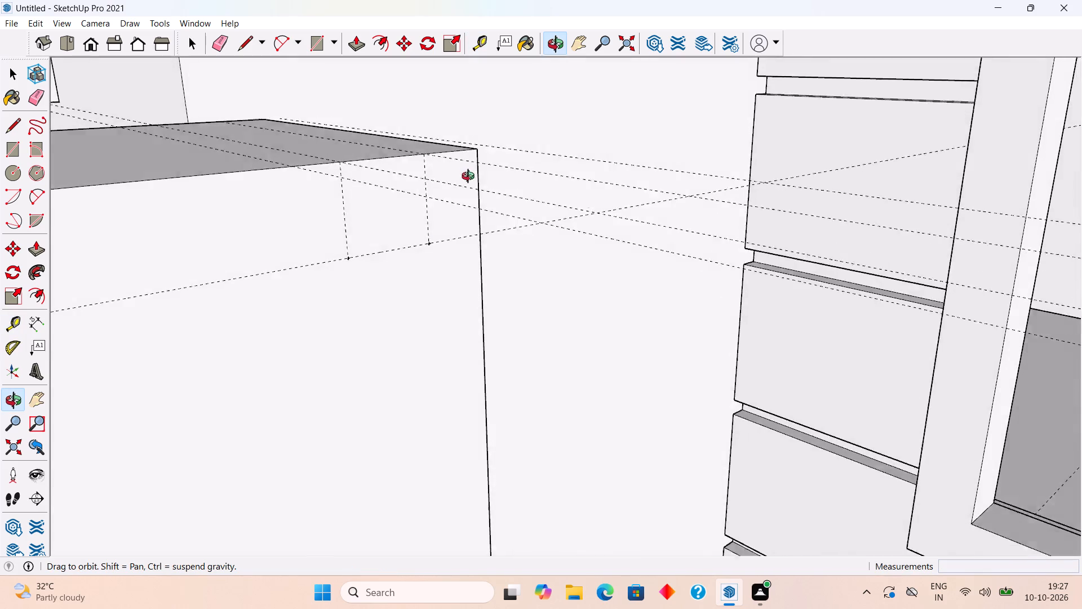
middle_drag(471, 178, 389, 125)
scroll(425, 248, up, 4)
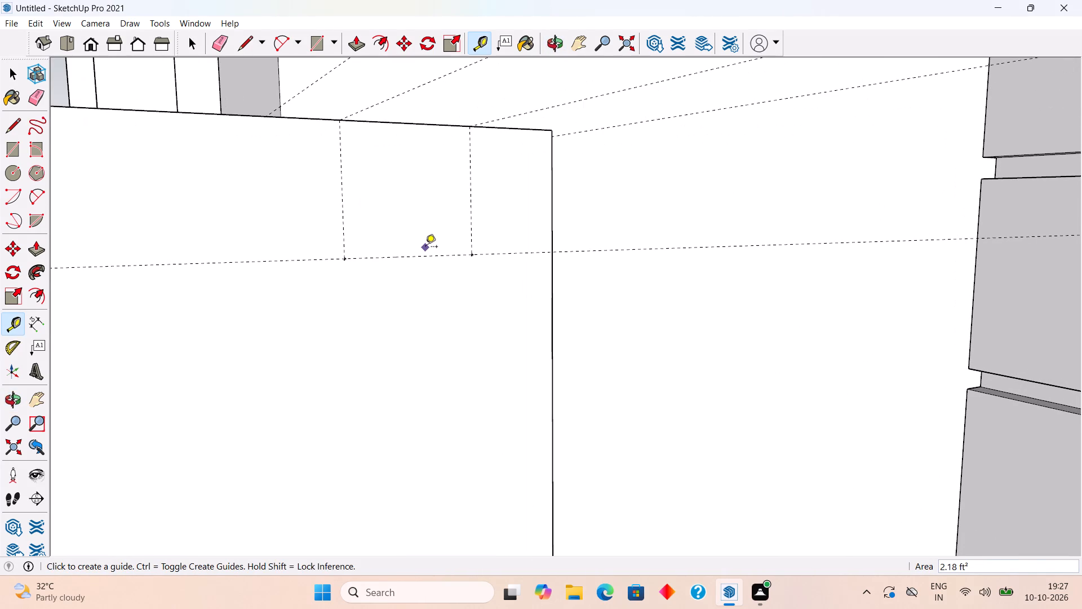
key(space)
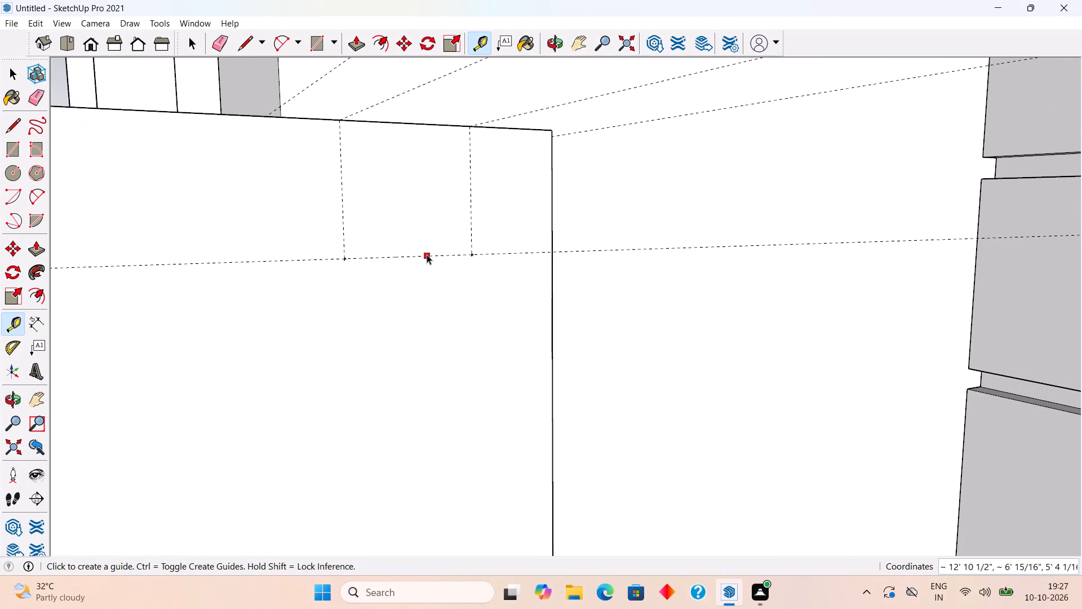
key(r)
click(348, 259)
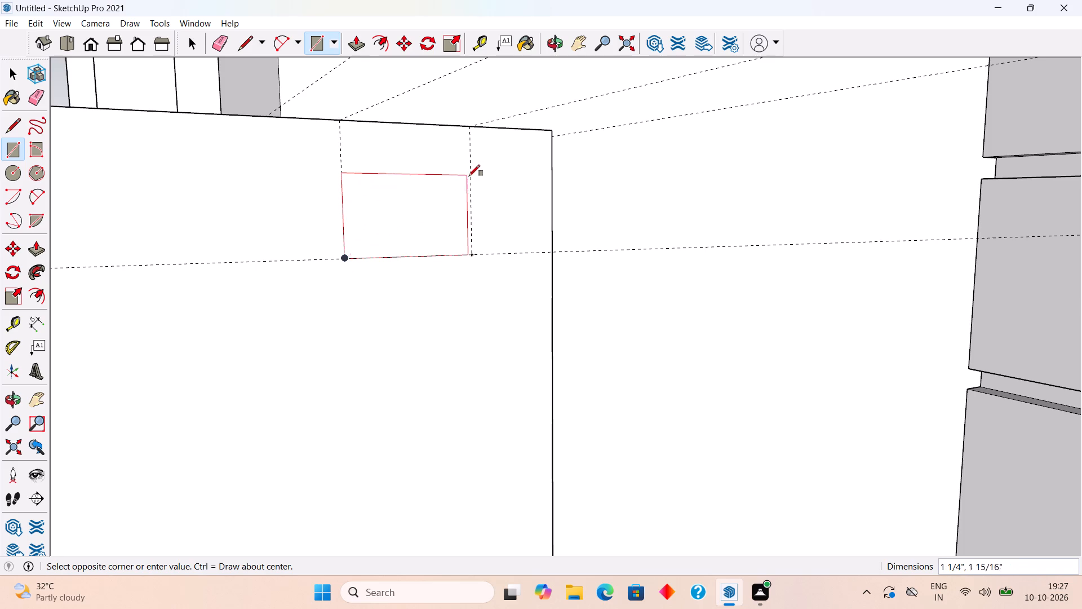
text(2",2")
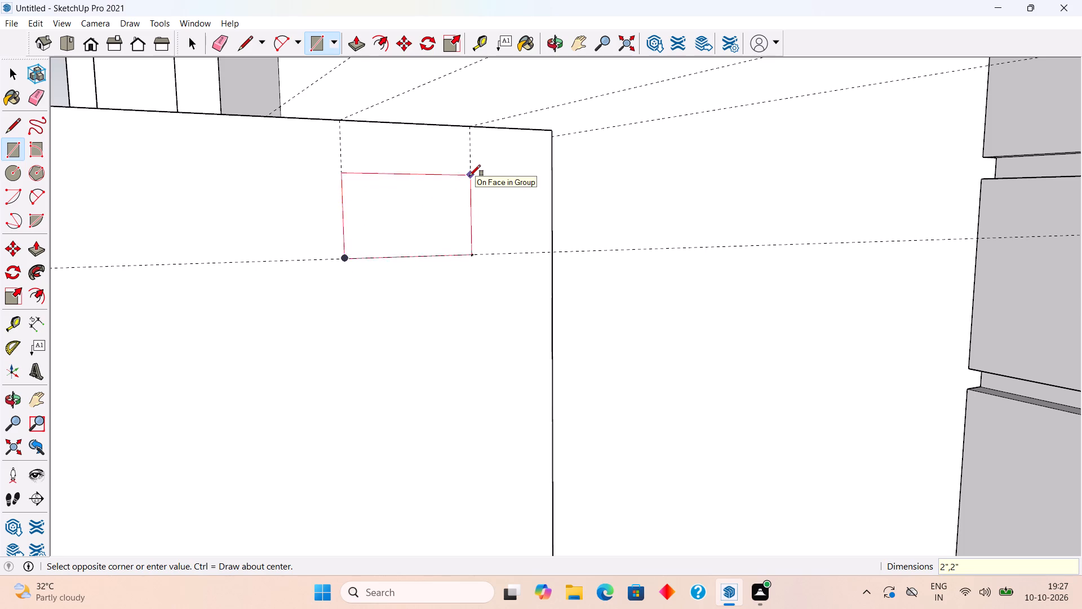
key(Return)
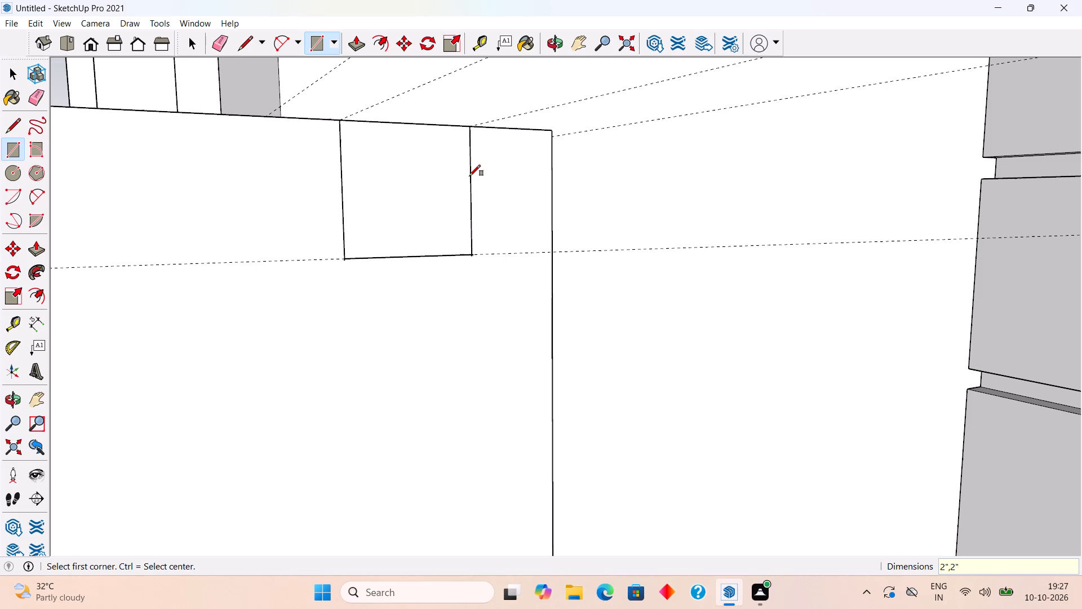
key(space)
Pull the square slightly out from the end face and make the resulting solid a group.
key(p)
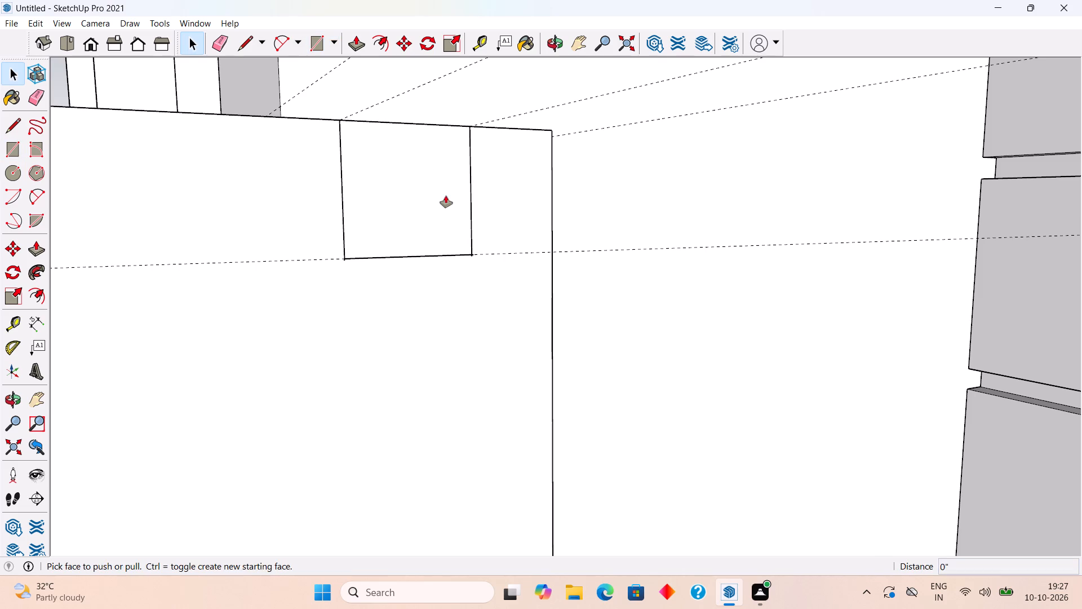
click(446, 196)
key(space)
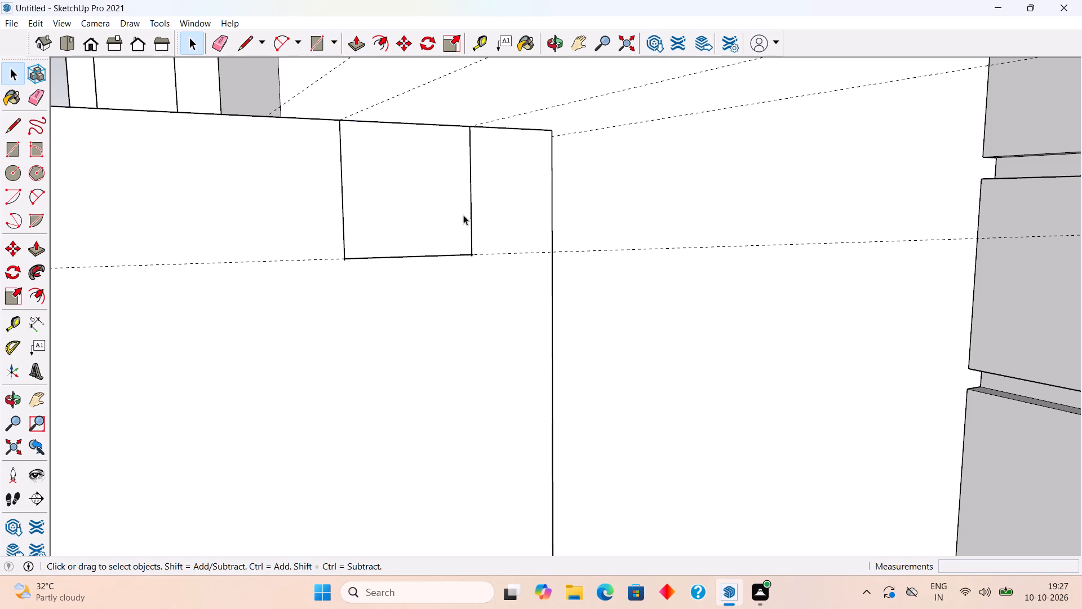
key(p)
click(463, 215)
click(486, 219)
key(space)
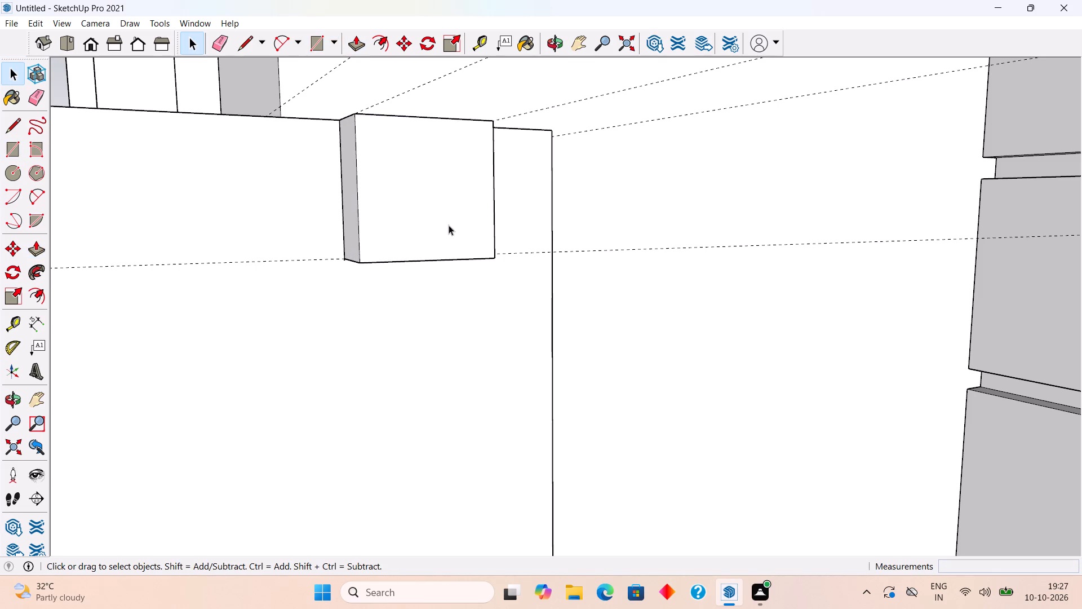
triple_click(449, 225)
right_click(449, 225)
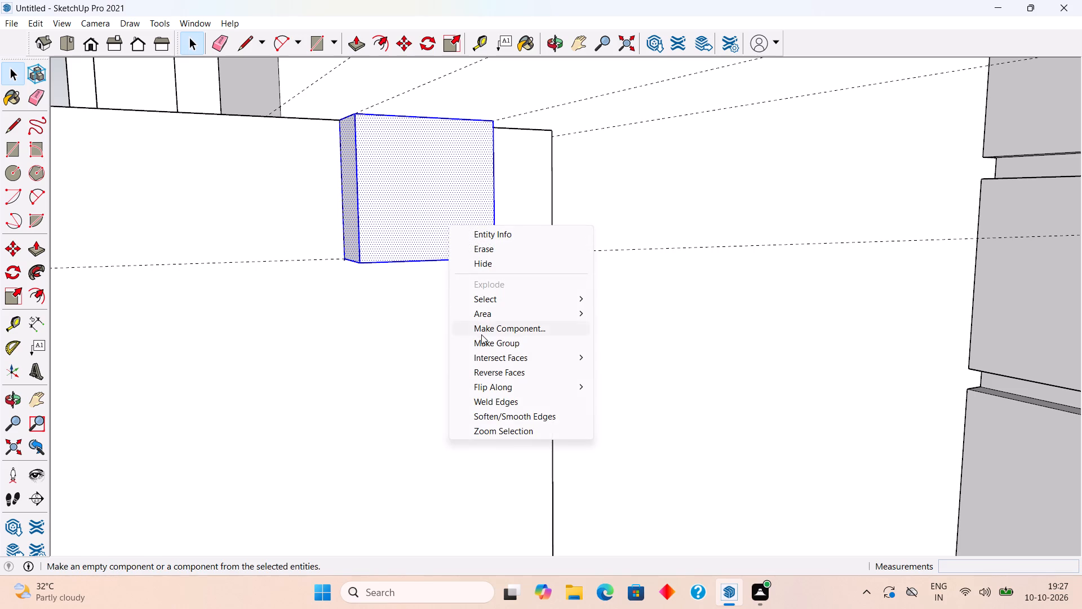
click(485, 342)
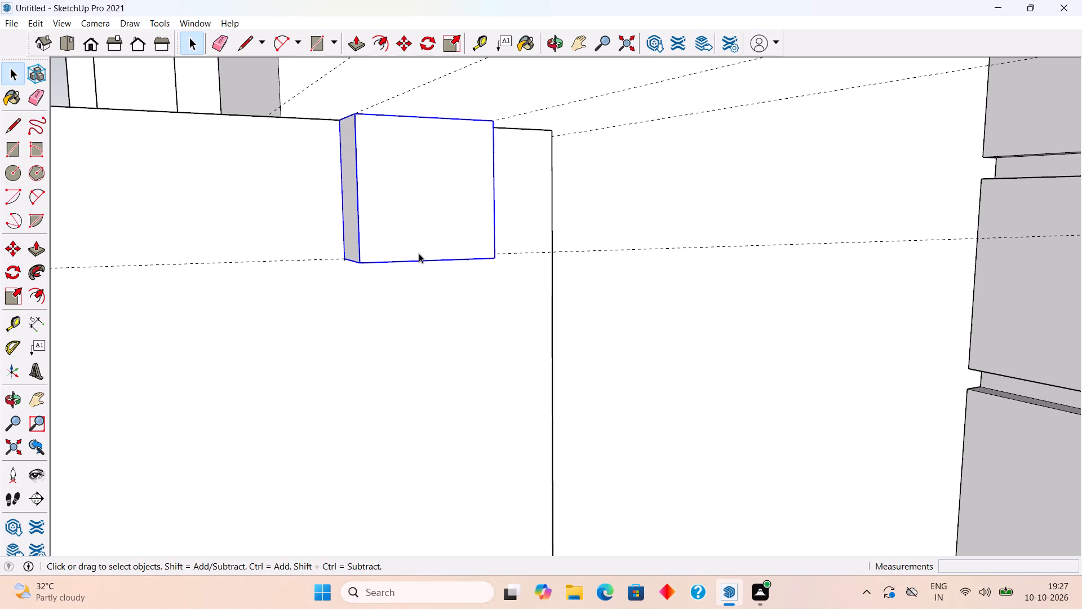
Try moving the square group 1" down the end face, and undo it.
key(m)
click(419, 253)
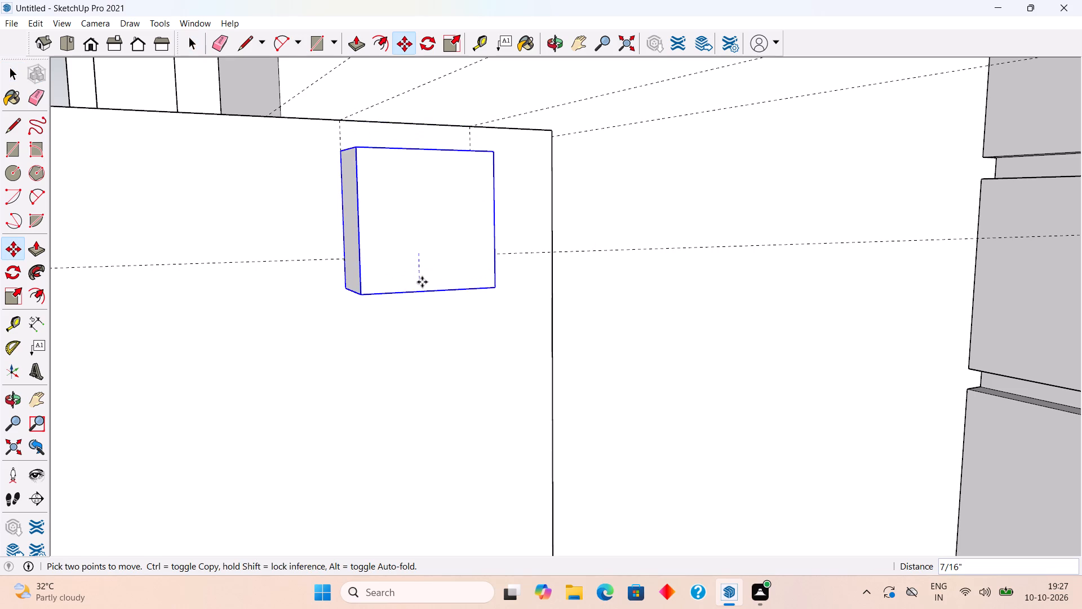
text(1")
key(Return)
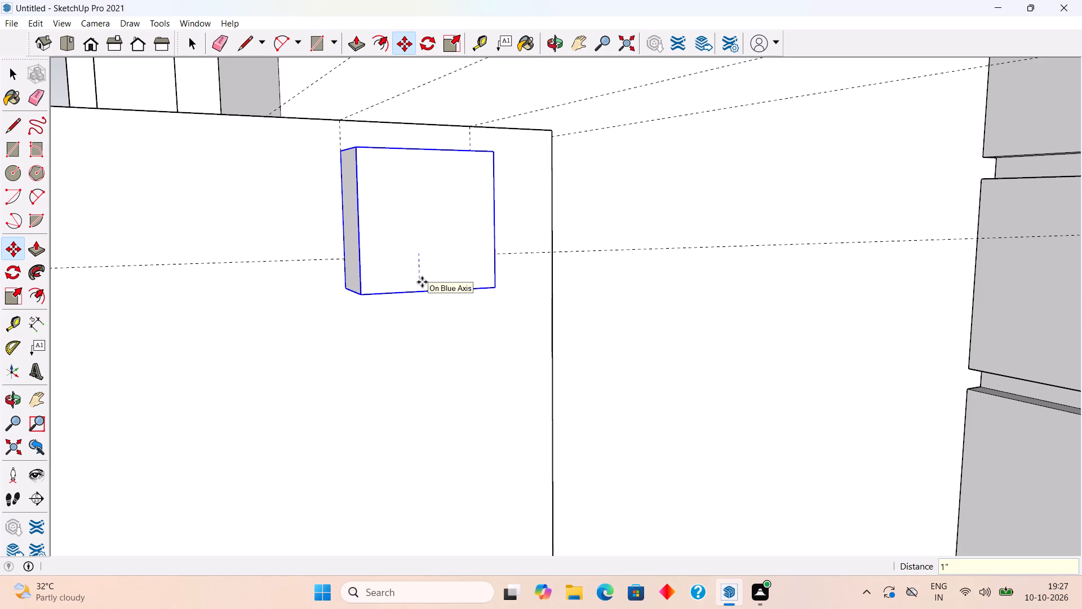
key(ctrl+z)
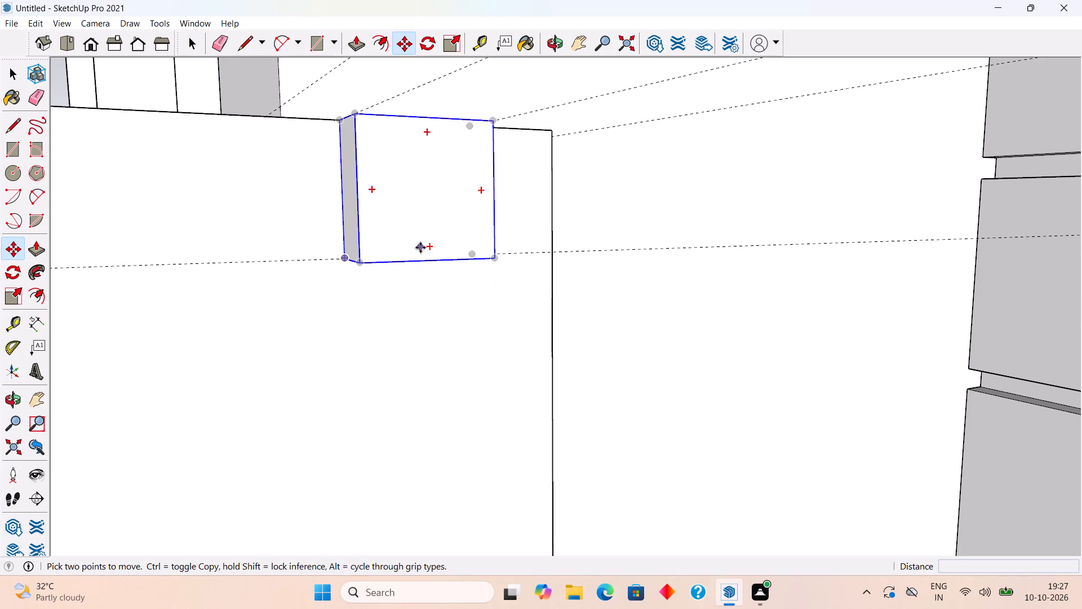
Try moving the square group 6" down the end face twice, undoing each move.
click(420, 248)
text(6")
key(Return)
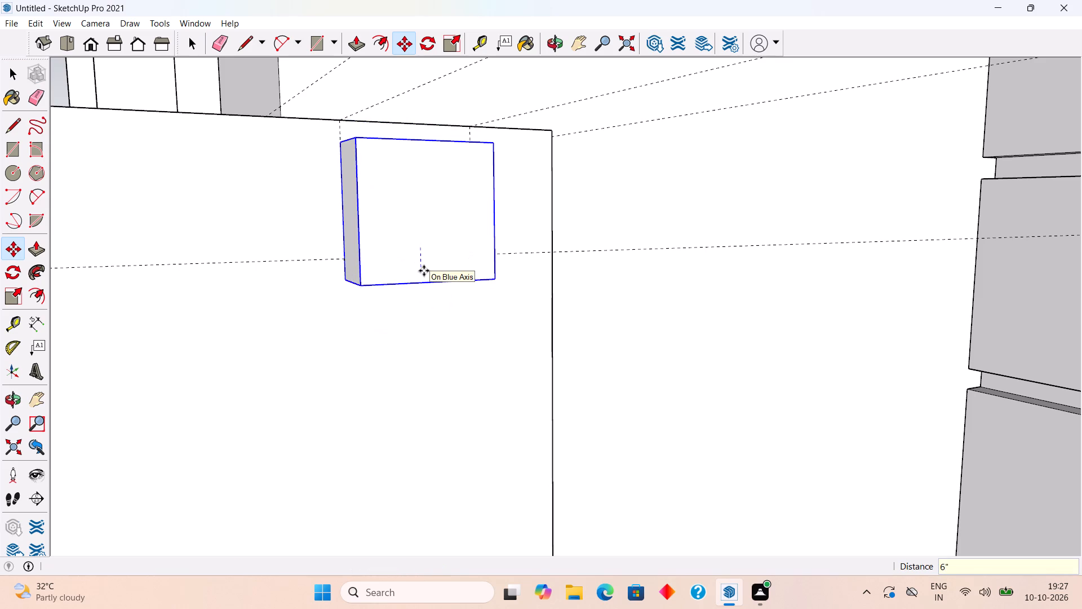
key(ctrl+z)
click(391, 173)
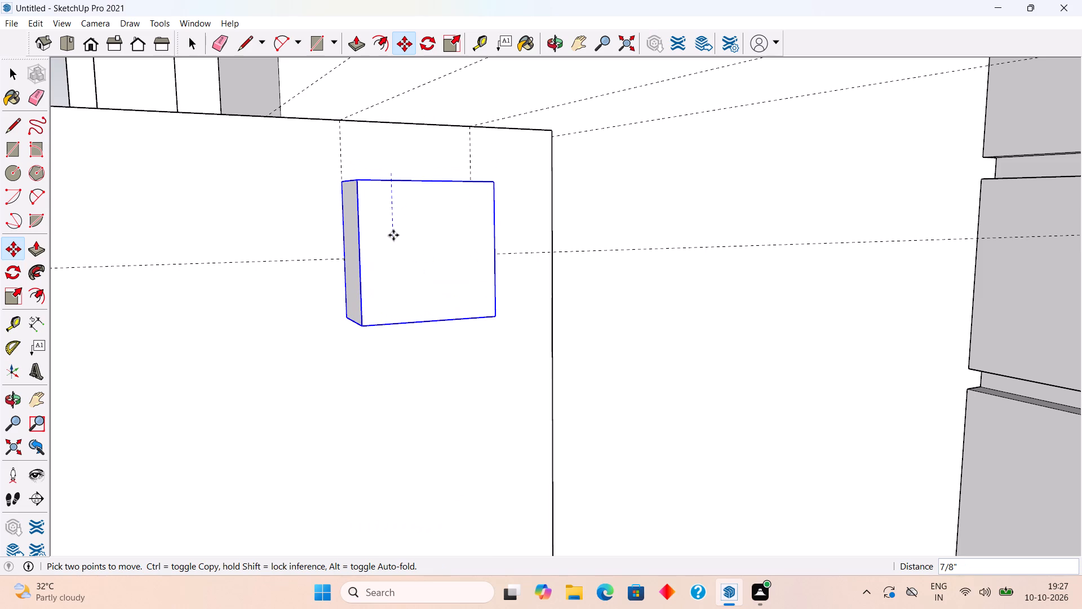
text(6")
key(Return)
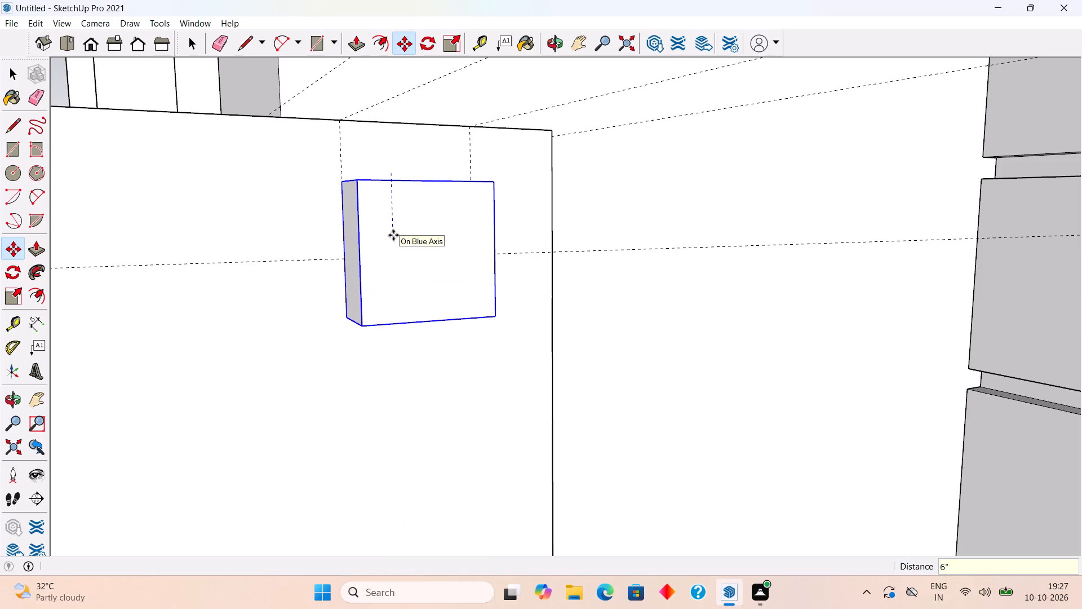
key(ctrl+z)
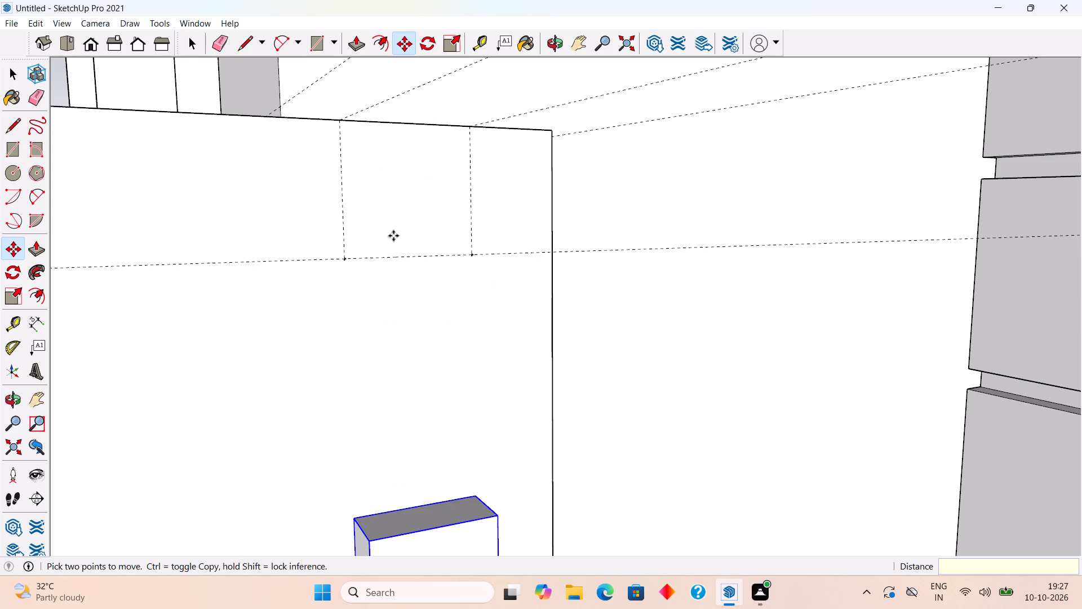
Move the square group 0.6" straight down the end face.
click(395, 236)
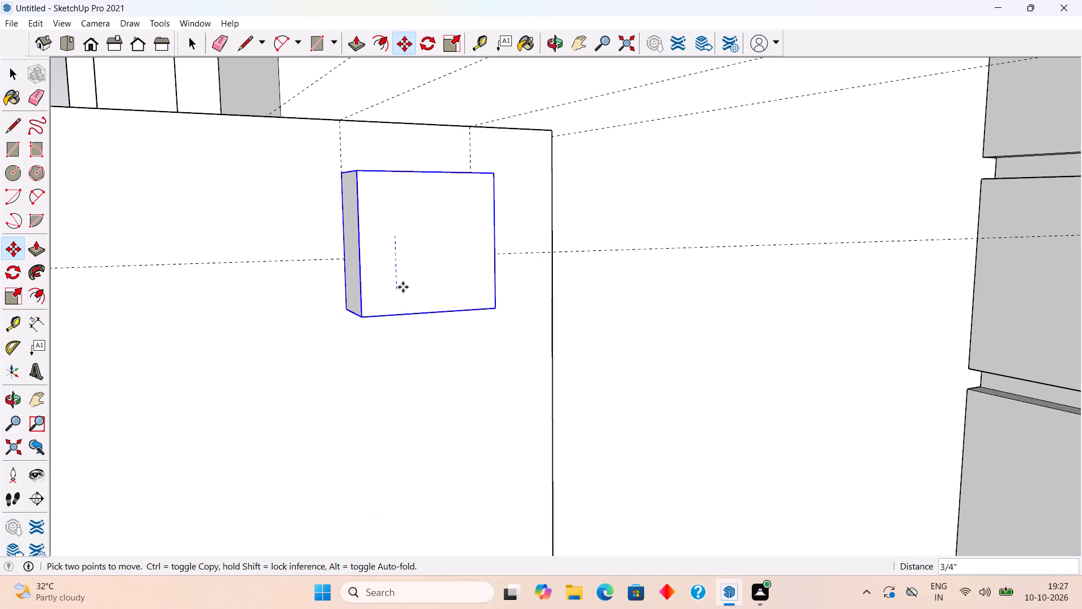
text(.6")
key(Return)
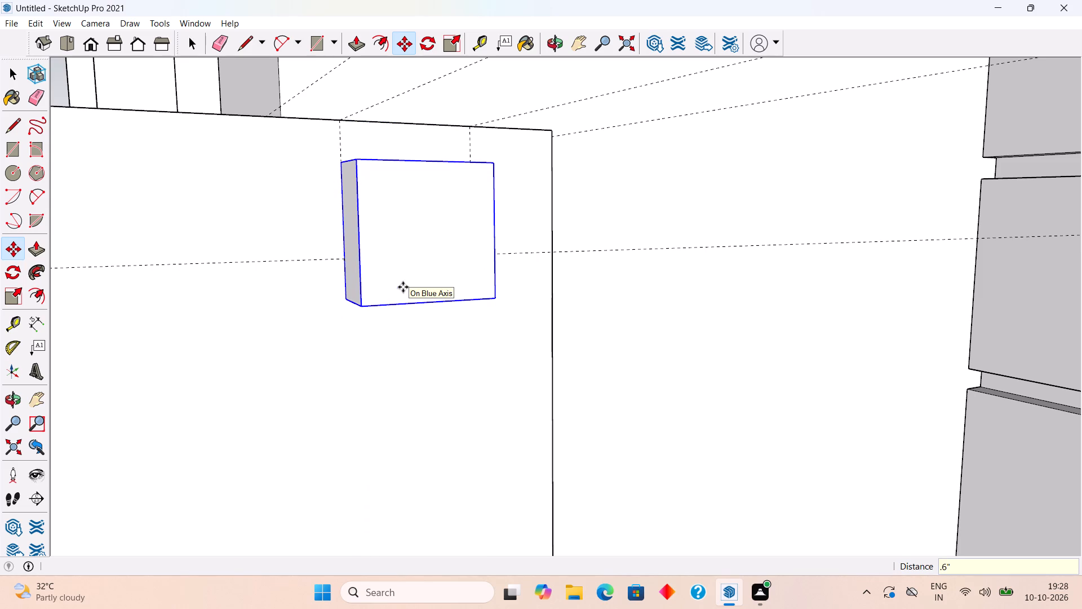
key(space)
Open the square group for editing and extrude its face about 9' across to the opposite tall block, forming a rail.
text(p)
key(space)
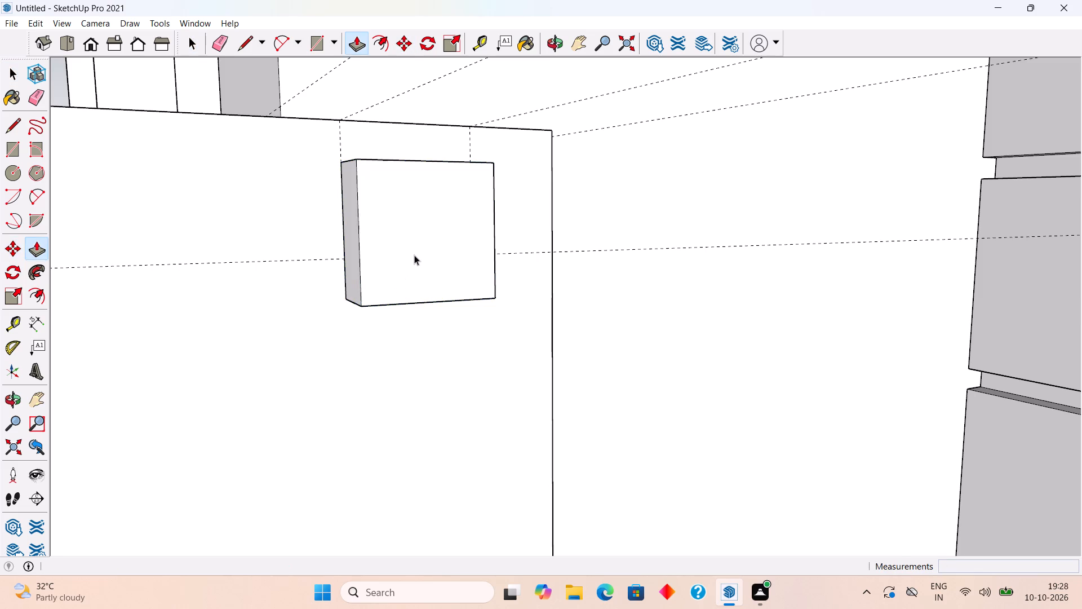
triple_click(414, 255)
key(p)
click(414, 255)
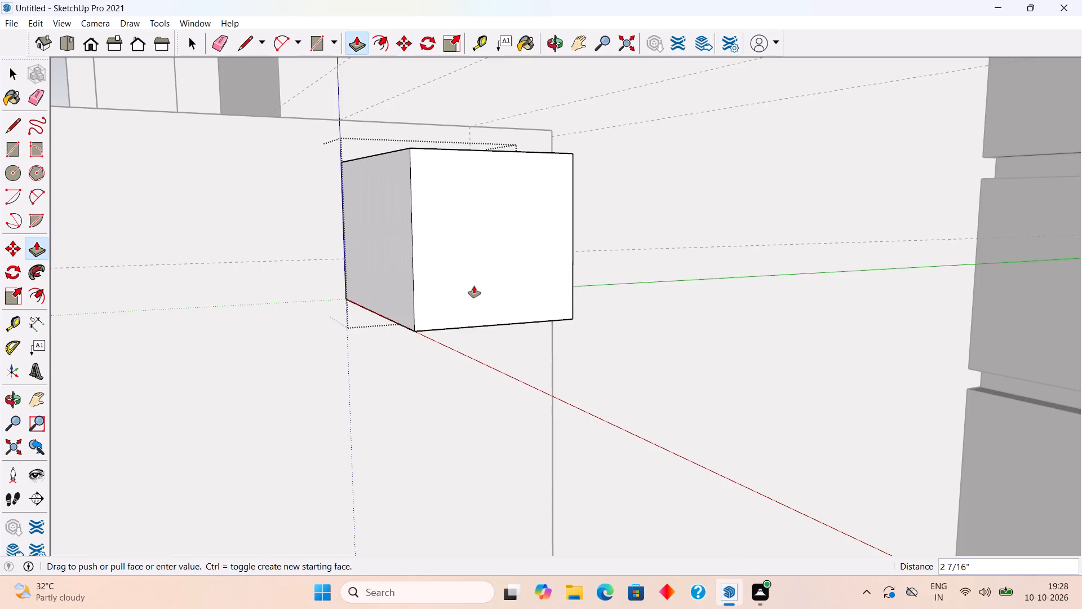
scroll(476, 306, down, 14)
scroll(480, 481, down, 17)
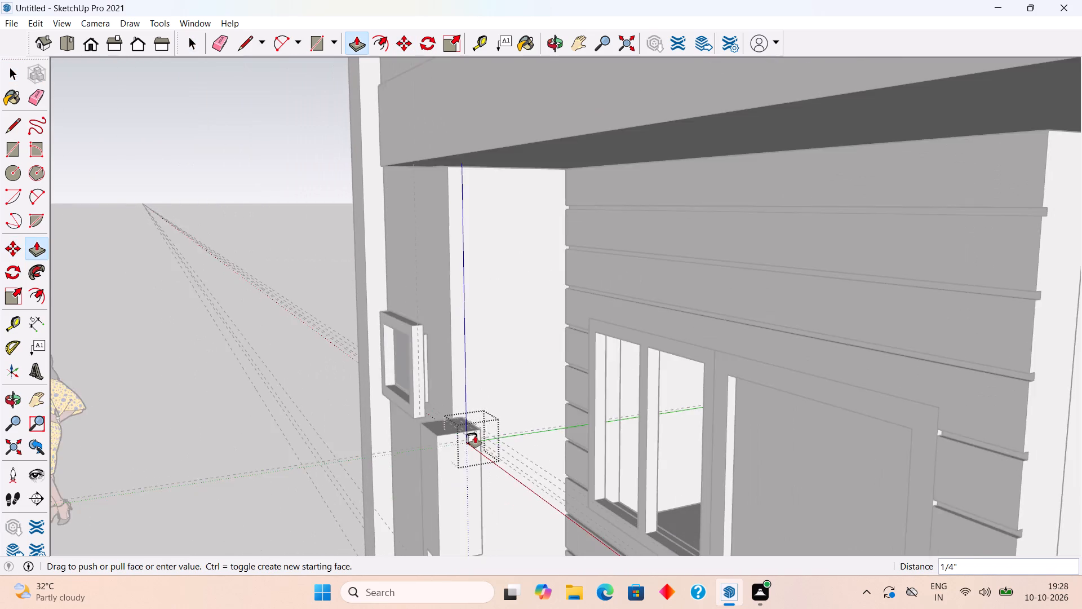
scroll(475, 436, down, 9)
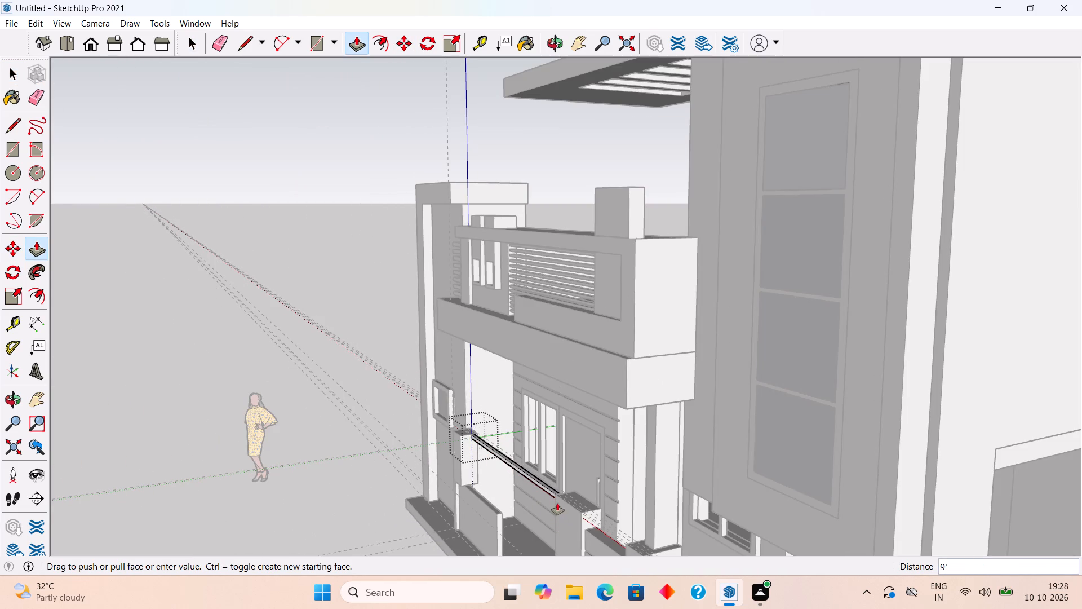
click(553, 506)
key(space)
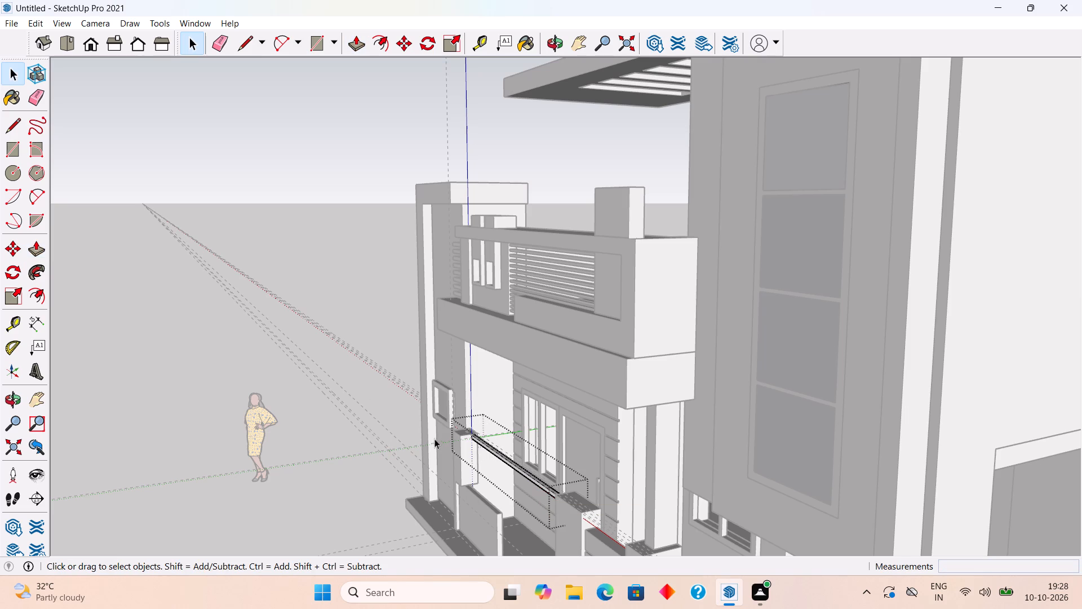
click(335, 285)
Delete all guides from the model.
middle_drag(490, 457, 841, 416)
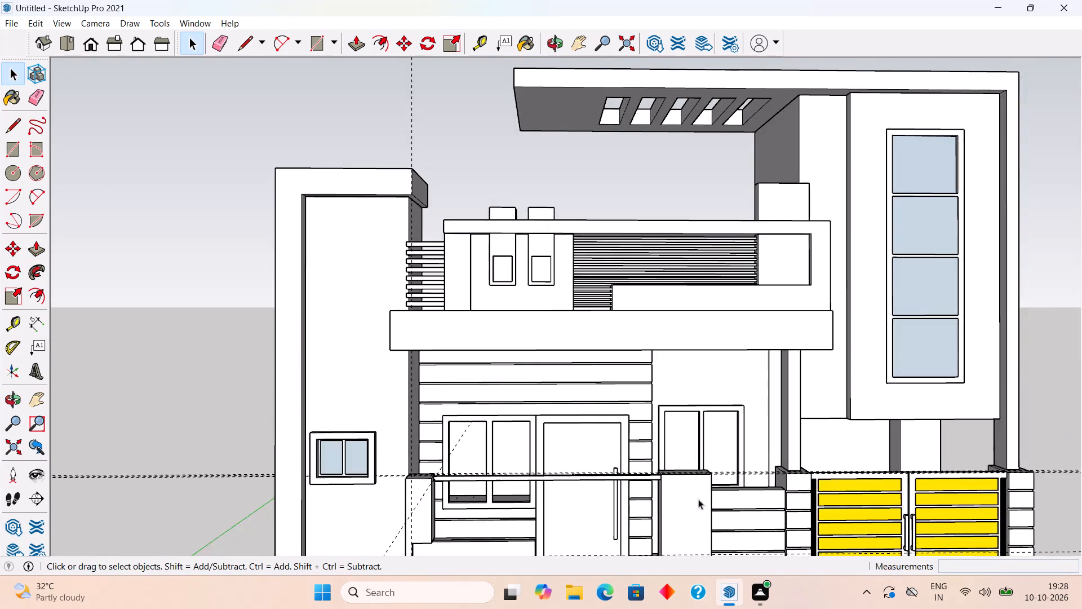
scroll(685, 504, up, 5)
scroll(583, 467, up, 3)
scroll(575, 469, down, 9)
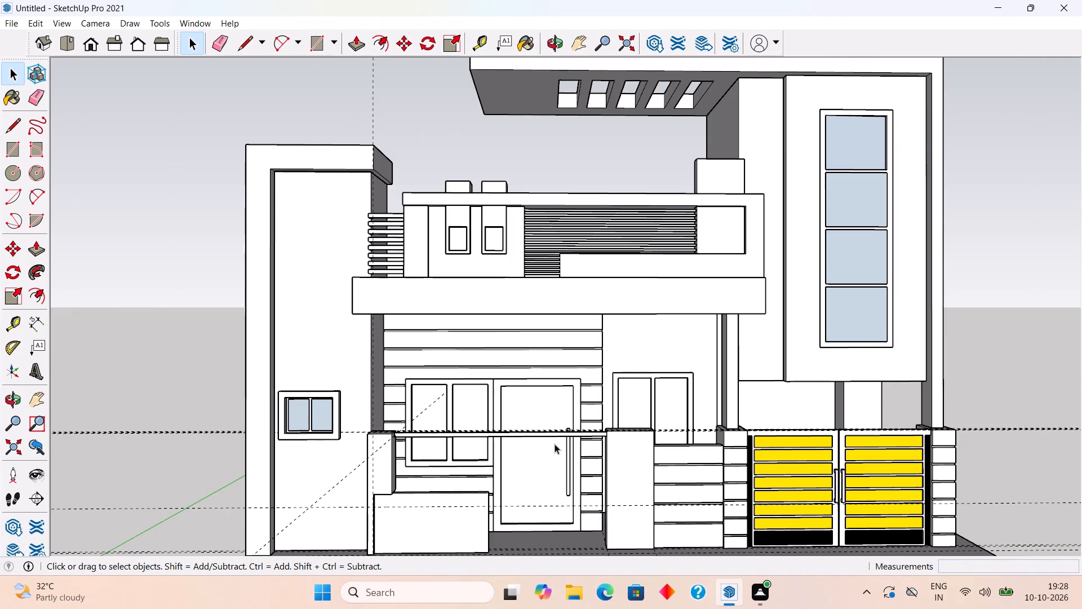
click(34, 23)
click(91, 150)
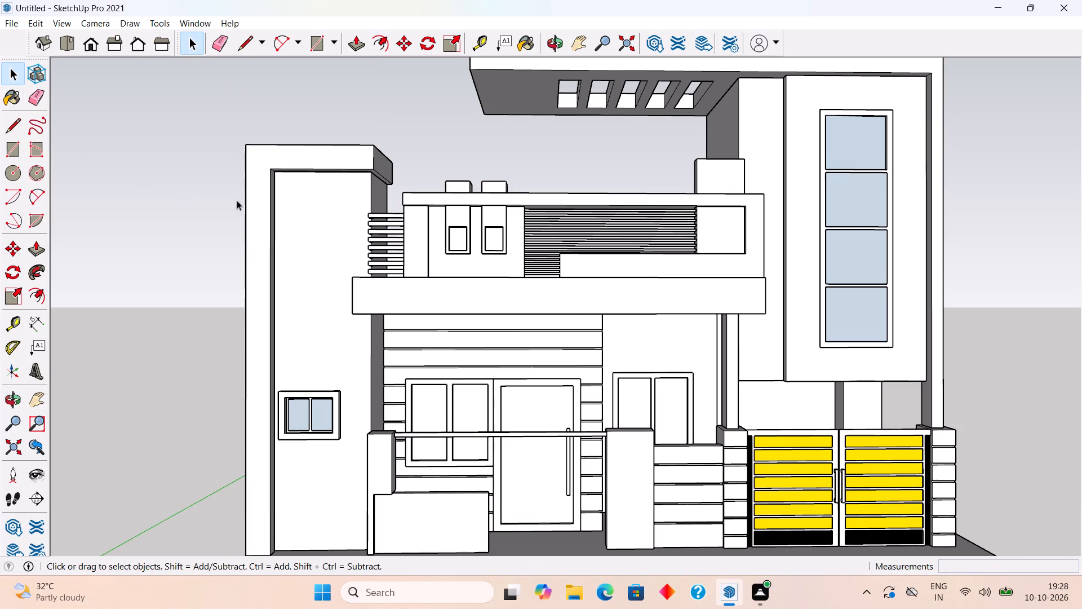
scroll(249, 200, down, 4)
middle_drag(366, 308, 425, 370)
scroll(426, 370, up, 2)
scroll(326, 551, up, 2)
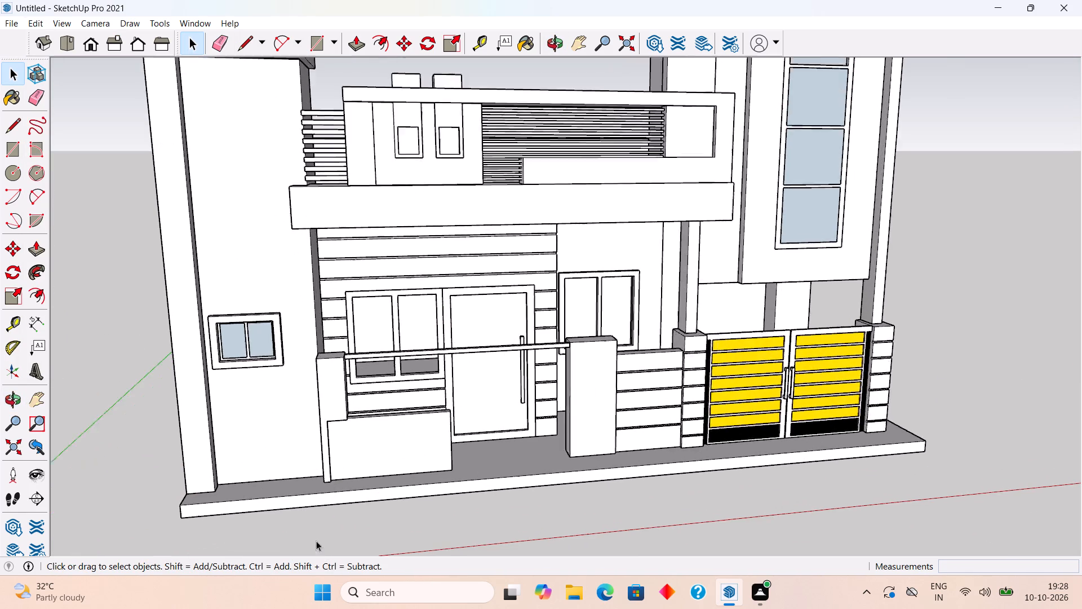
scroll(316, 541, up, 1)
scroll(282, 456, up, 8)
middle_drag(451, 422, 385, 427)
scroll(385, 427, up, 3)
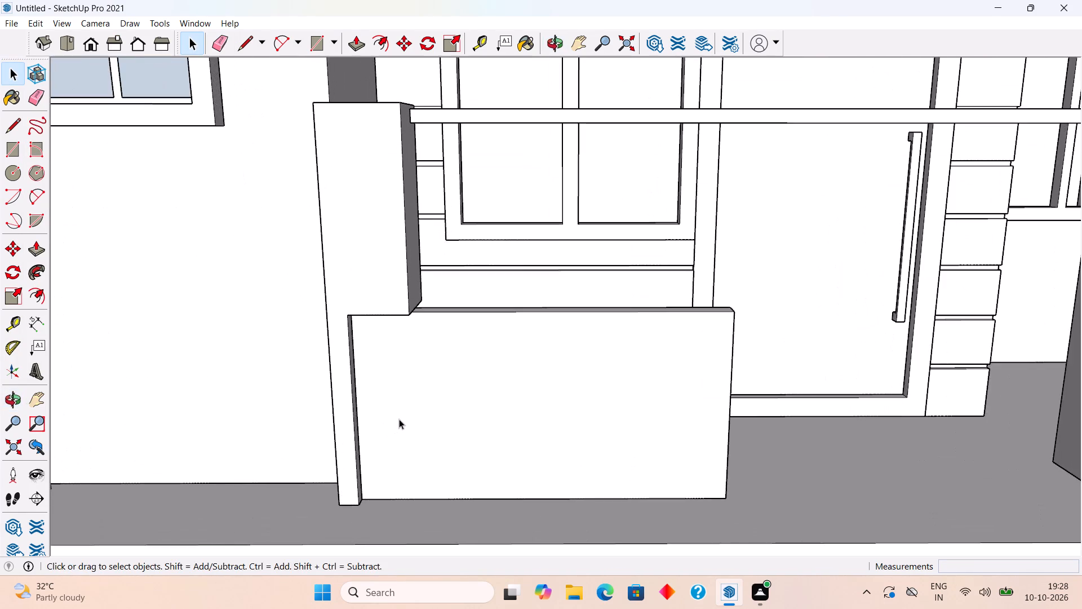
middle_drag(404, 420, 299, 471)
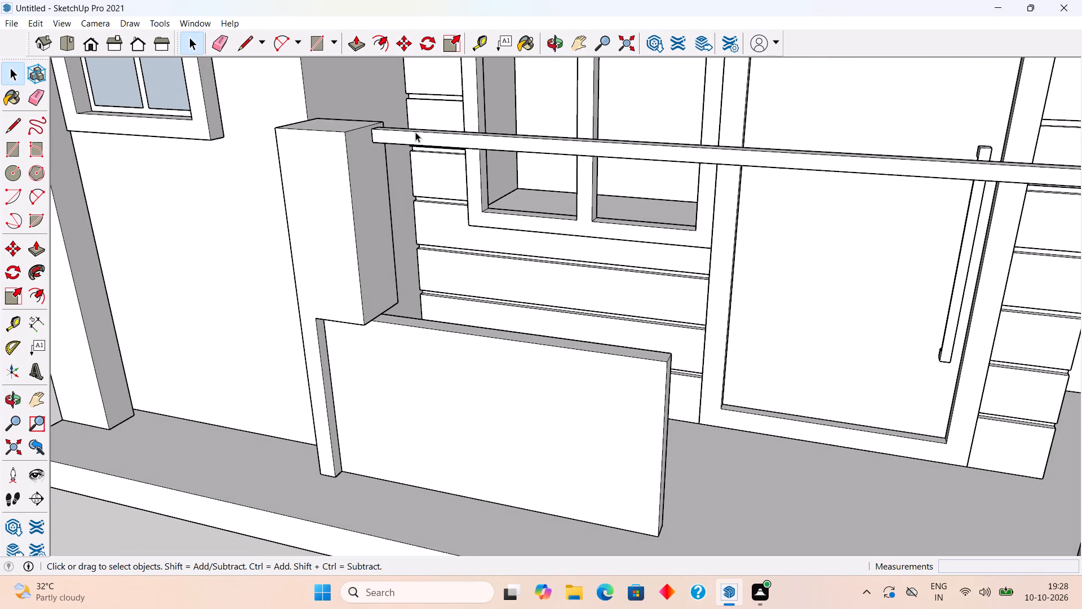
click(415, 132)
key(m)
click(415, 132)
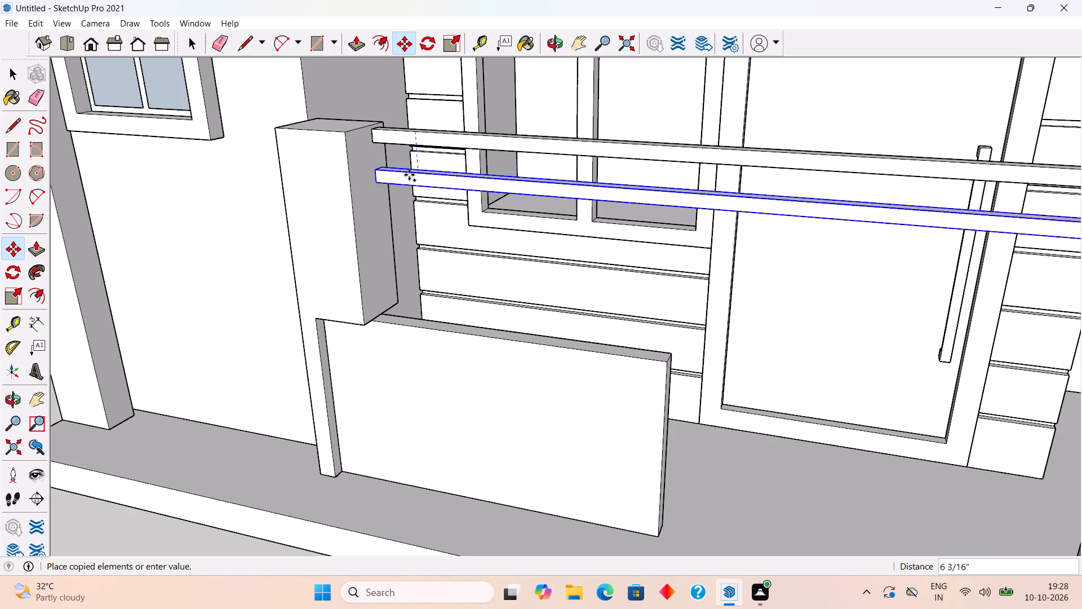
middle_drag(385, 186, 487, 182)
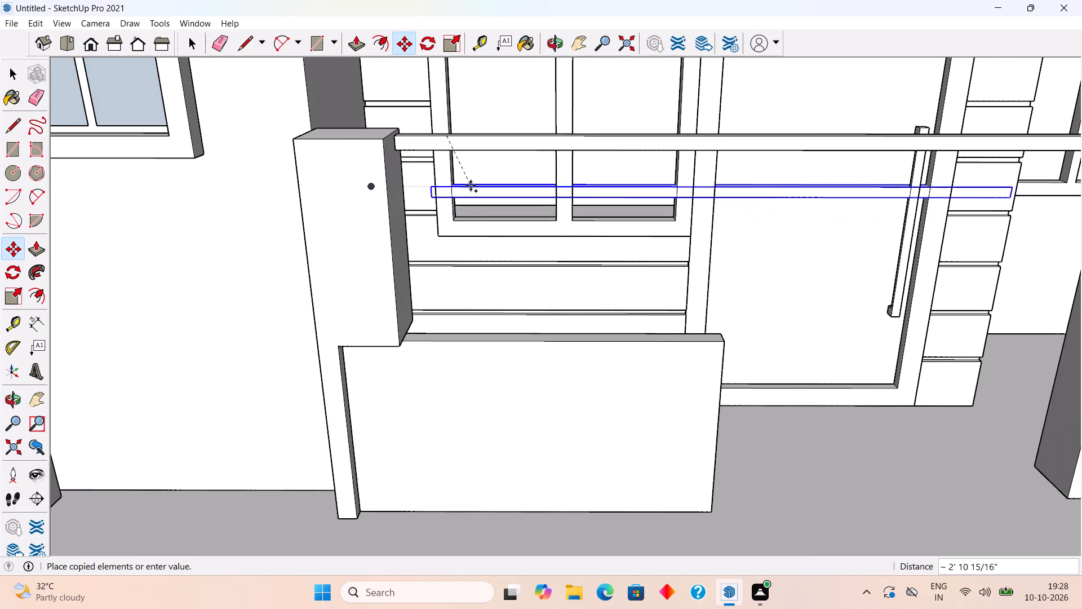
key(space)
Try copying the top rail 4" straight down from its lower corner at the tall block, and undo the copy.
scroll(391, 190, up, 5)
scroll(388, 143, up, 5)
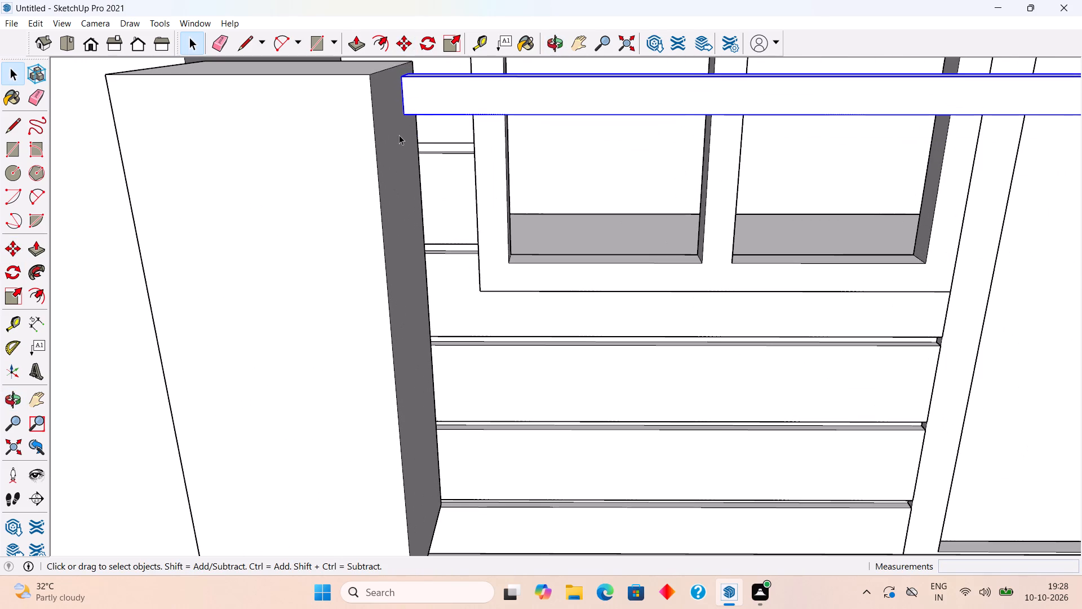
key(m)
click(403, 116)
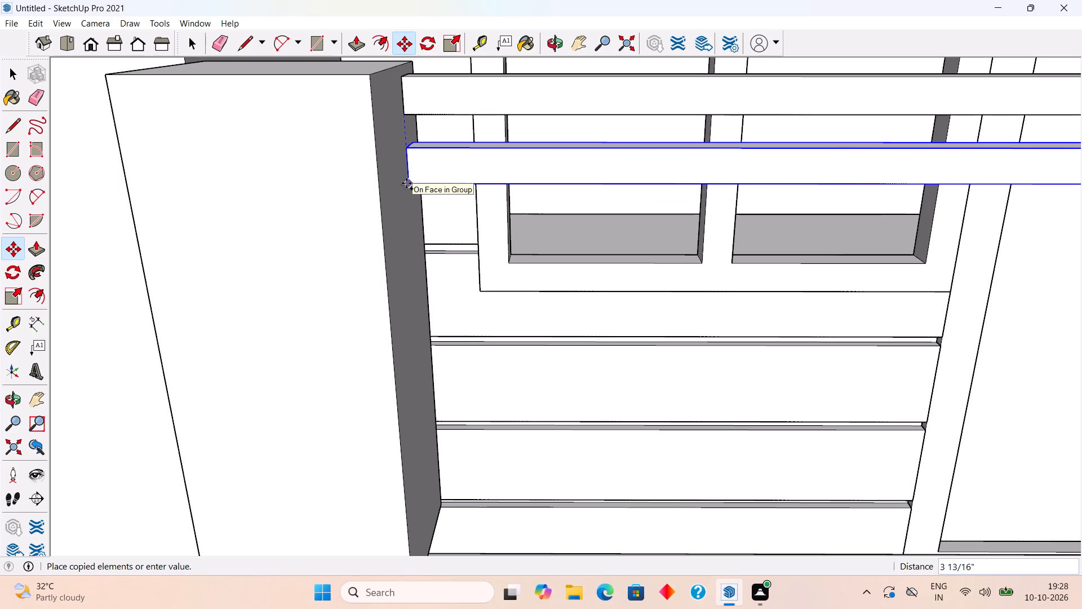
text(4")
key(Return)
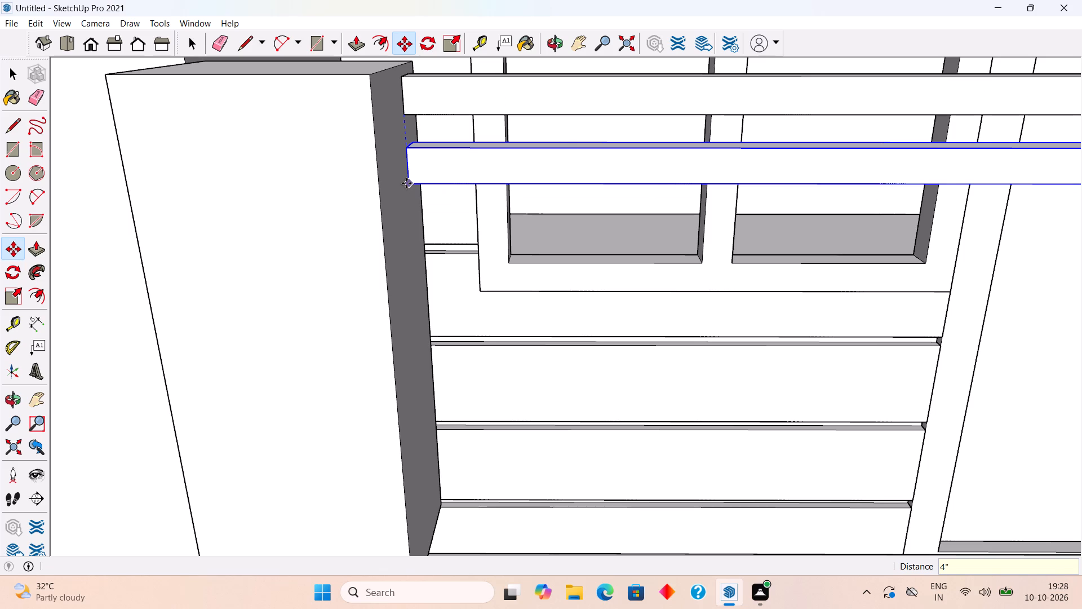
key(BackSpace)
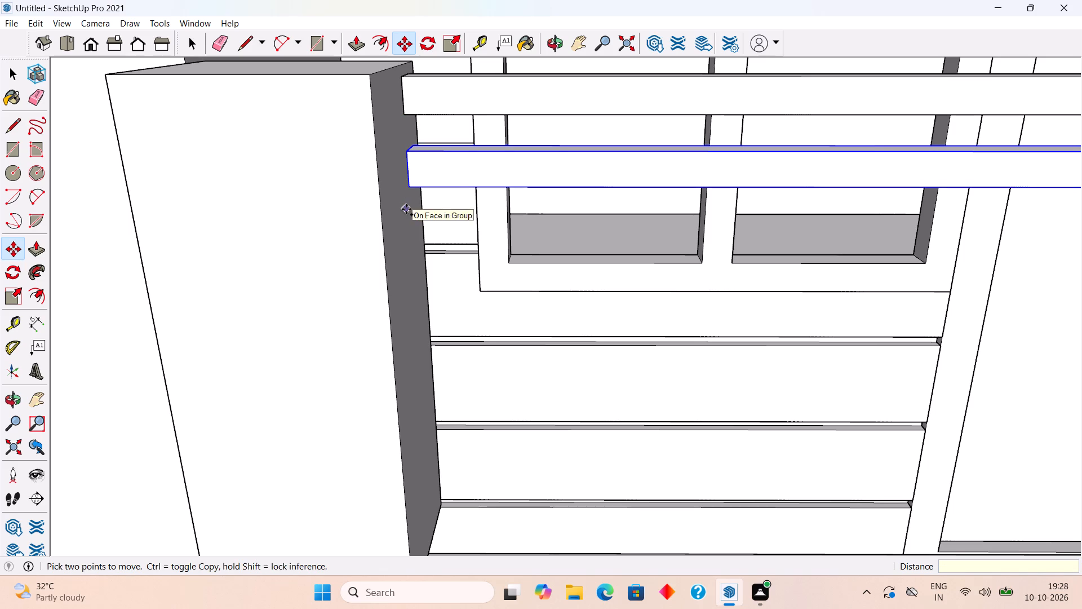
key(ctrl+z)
Copy the top rail straight down at 5" spacing, making 10 copies.
click(436, 108)
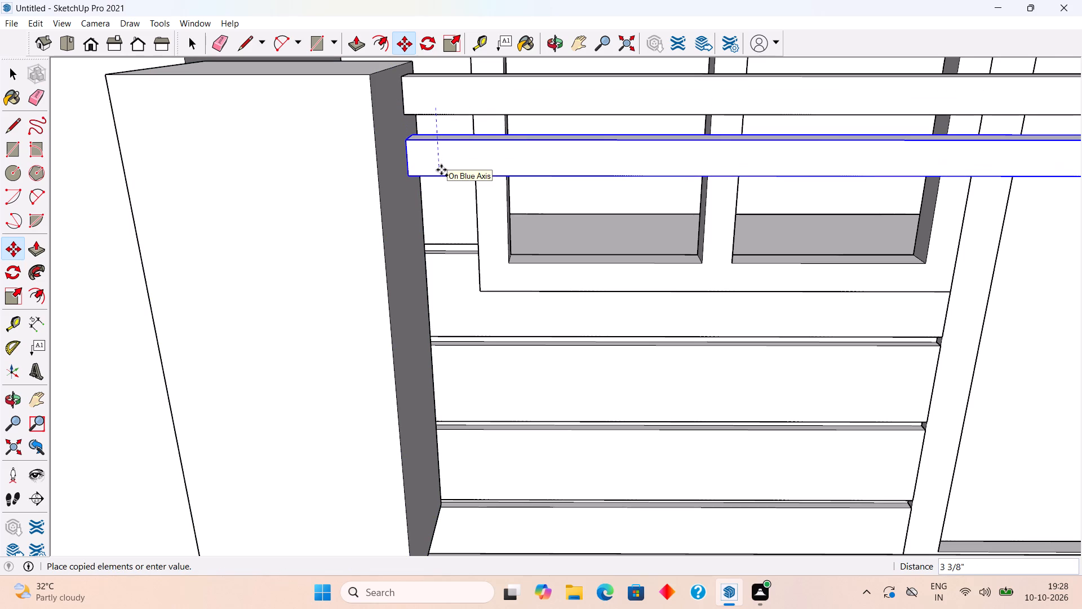
text(5")
key(Return)
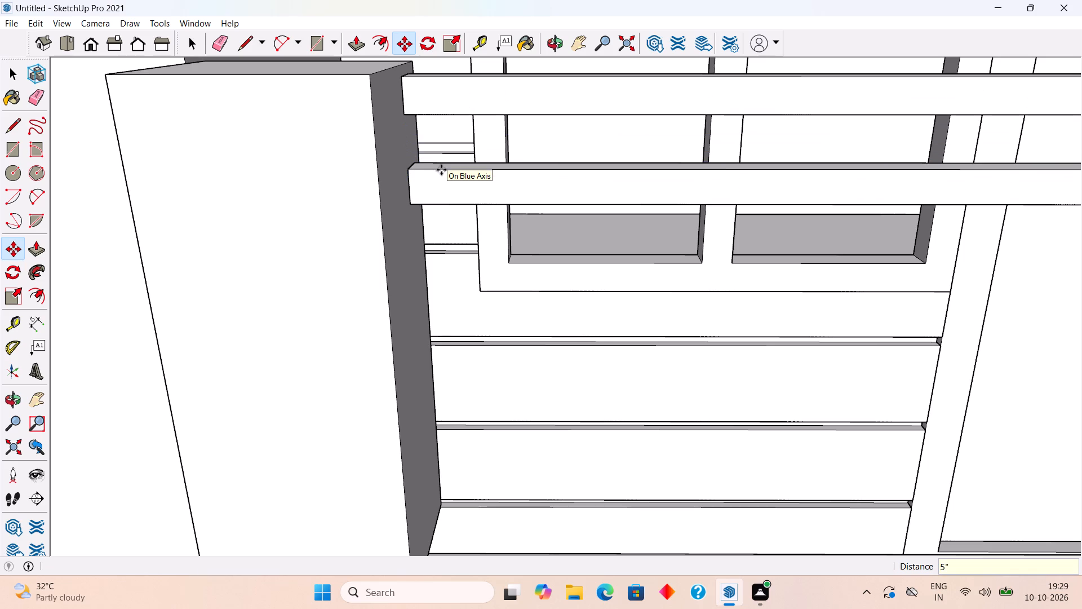
key(x)
text(10)
key(Return)
key(space)
Examine the rail array from several angles, checking where the rails meet the tall blocks and the low panel wall.
middle_drag(459, 165, 547, 106)
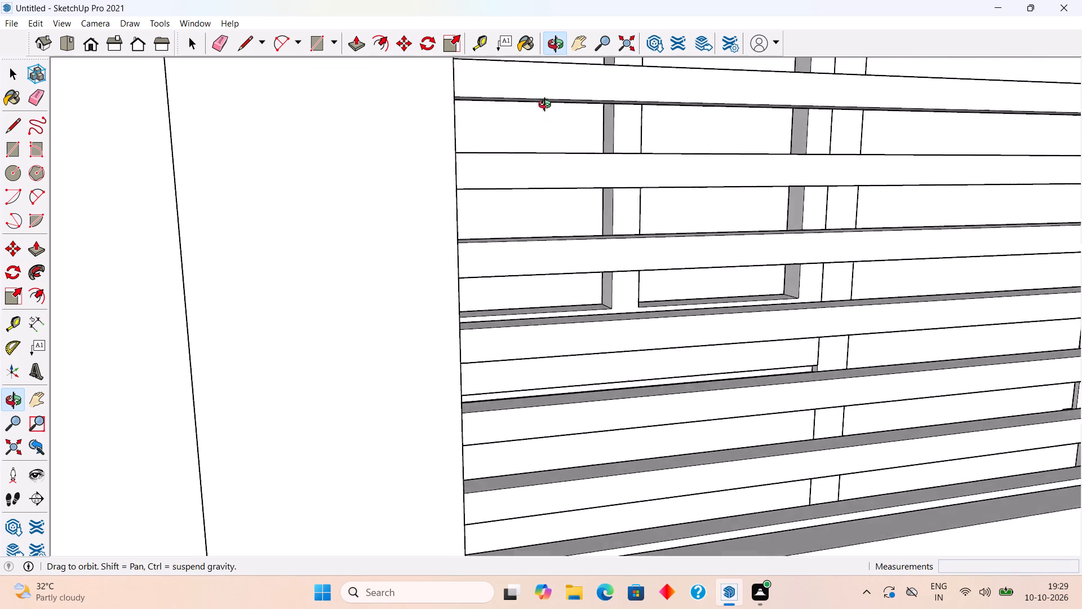
middle_drag(547, 106, 492, 55)
scroll(492, 55, down, 2)
scroll(460, 399, down, 8)
middle_drag(450, 448, 451, 415)
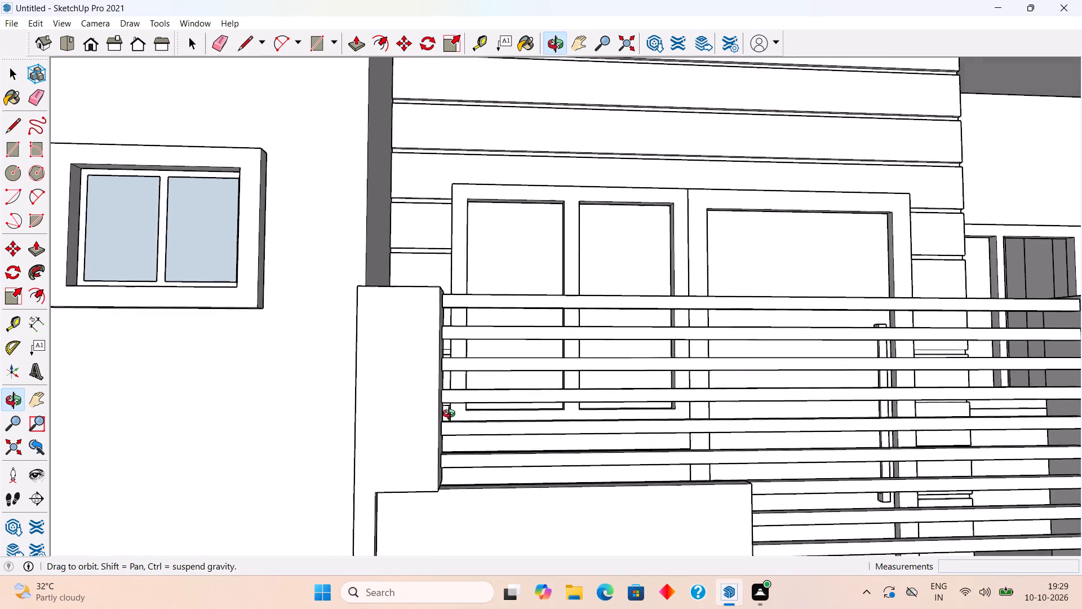
middle_drag(451, 415, 393, 516)
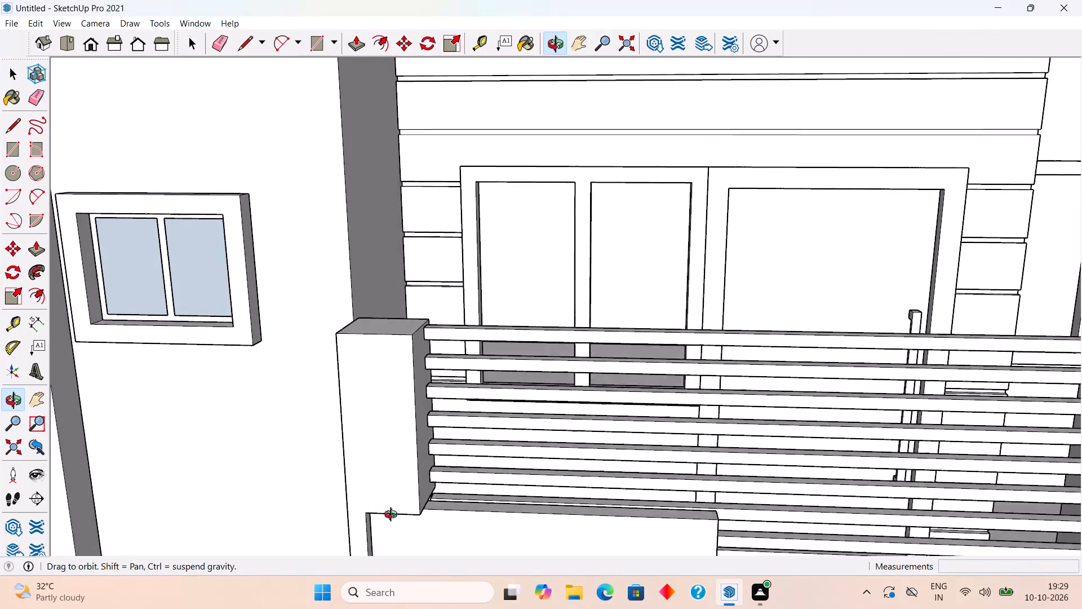
middle_drag(393, 516, 391, 534)
scroll(391, 534, up, 12)
middle_drag(481, 495, 366, 492)
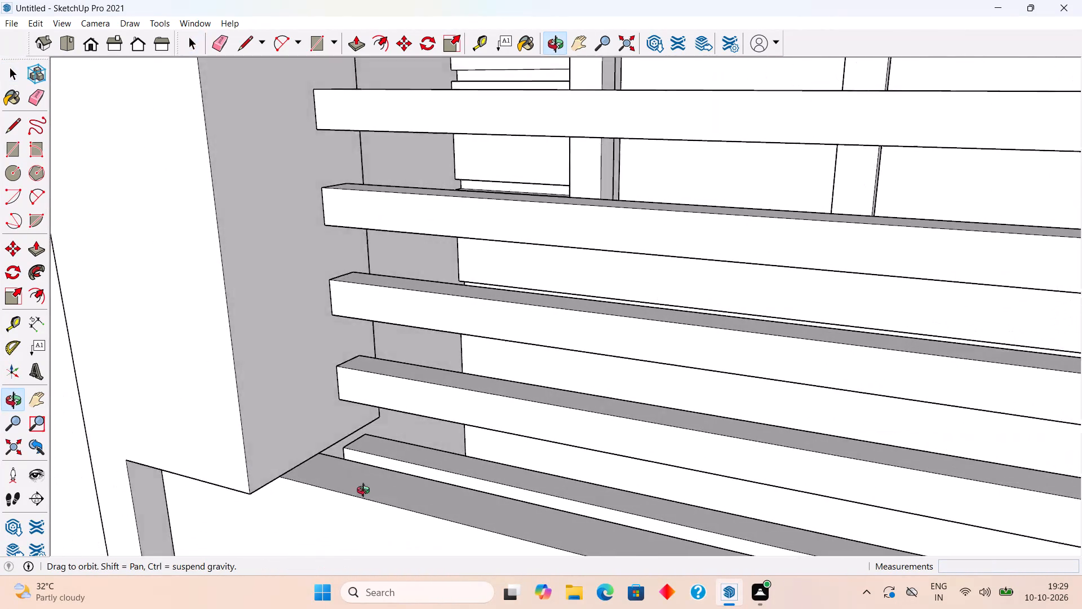
middle_drag(366, 492, 416, 353)
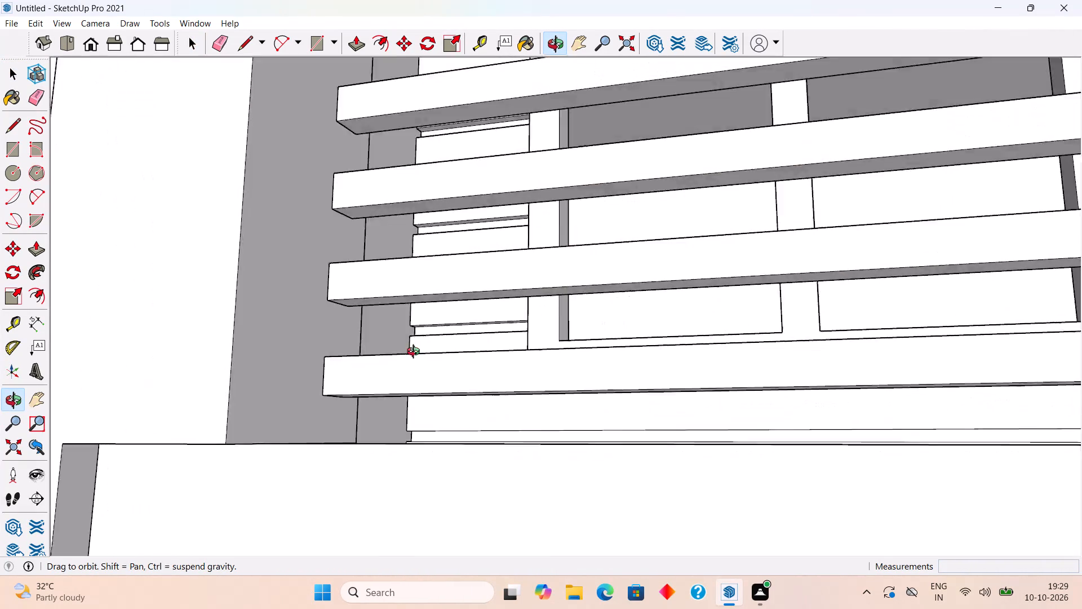
middle_drag(416, 353, 586, 475)
scroll(588, 479, down, 19)
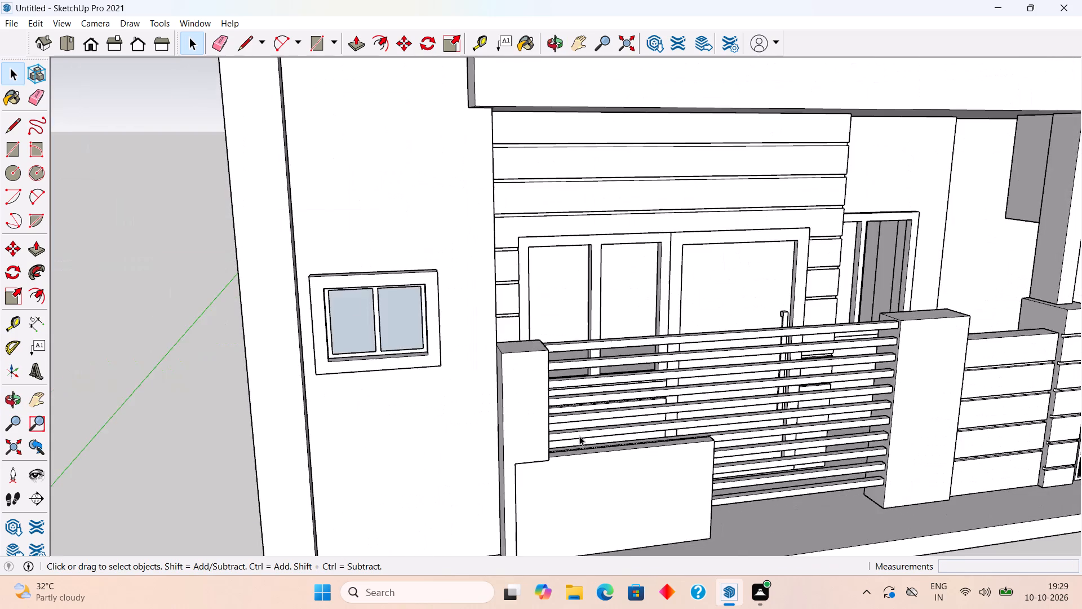
scroll(580, 437, down, 5)
middle_drag(778, 539, 668, 422)
scroll(668, 422, up, 1)
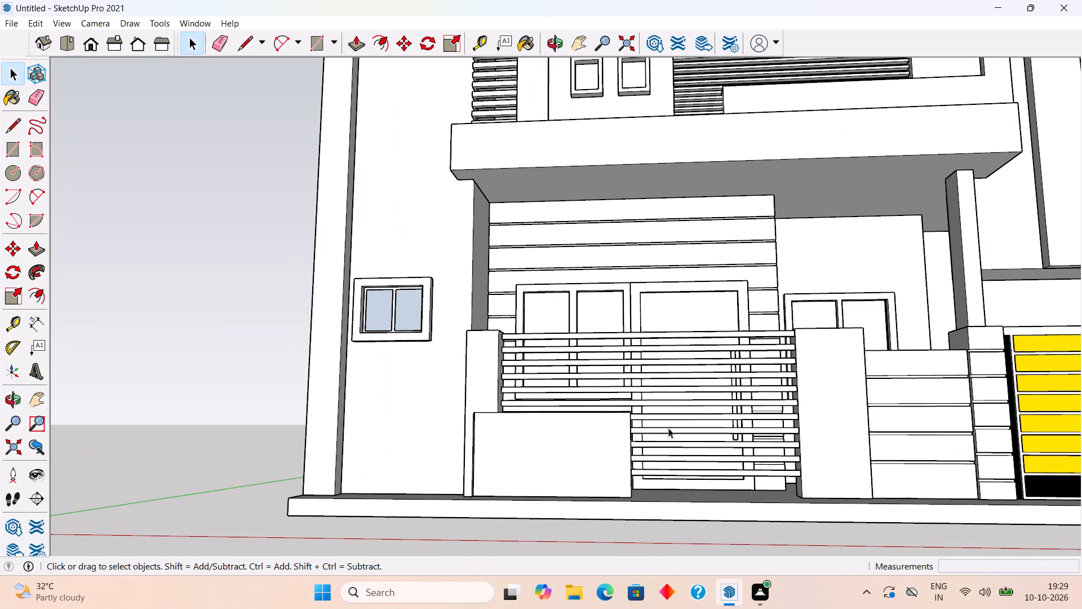
Delete the three lowest rails between the low panel wall and the far tall block.
middle_drag(737, 403, 761, 472)
scroll(759, 469, up, 6)
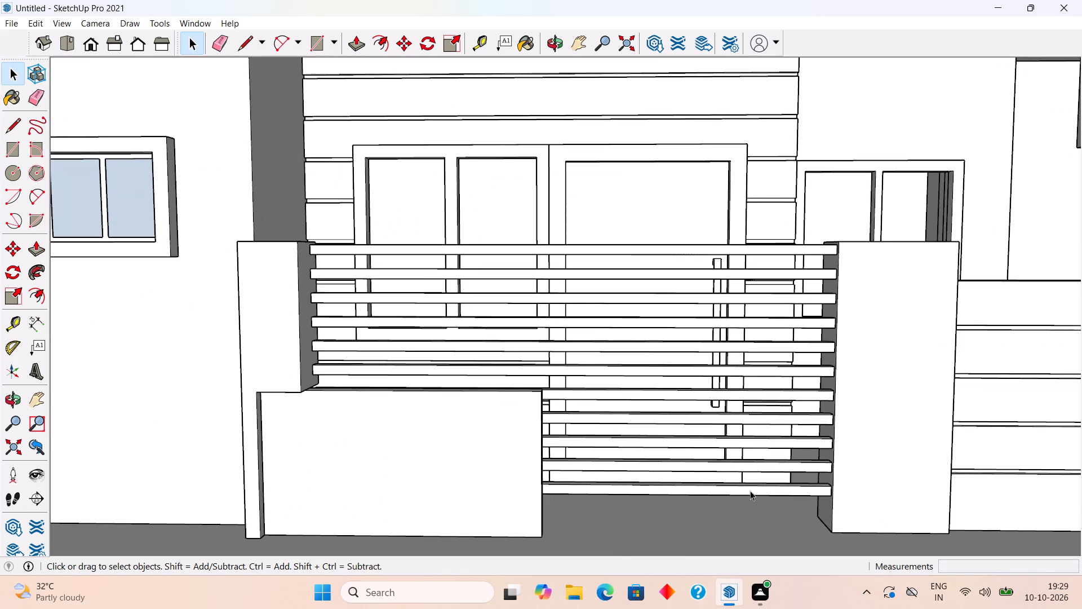
click(669, 447)
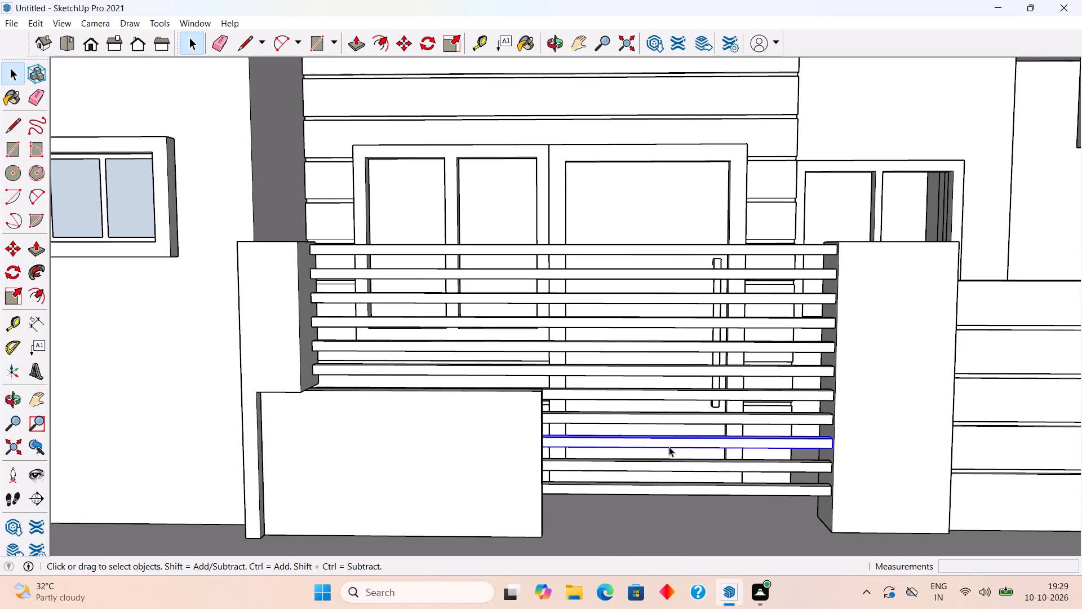
key(Delete)
click(679, 468)
key(Delete)
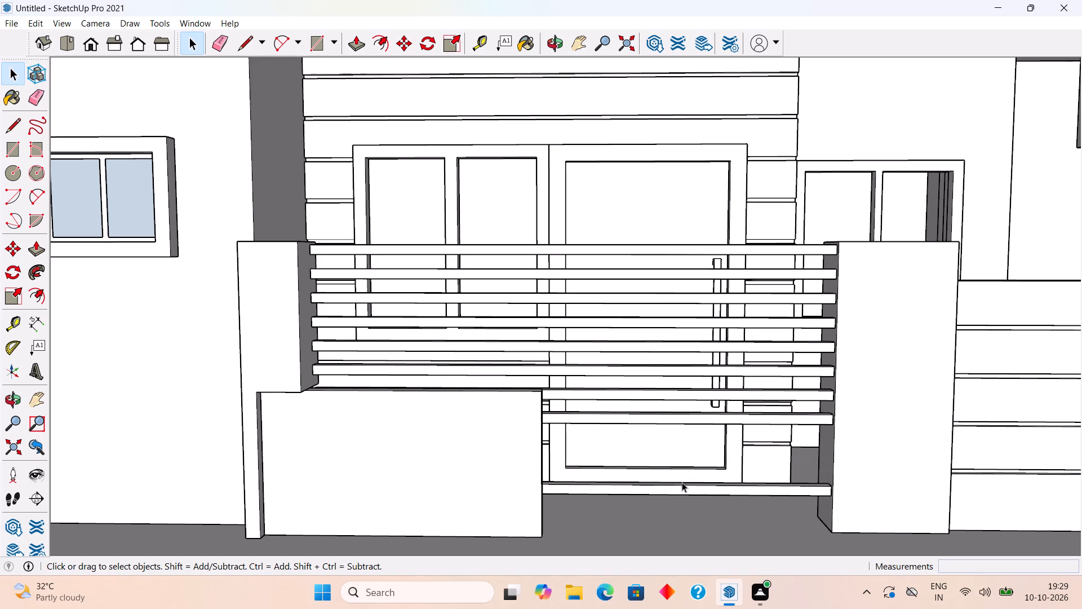
click(684, 488)
key(Delete)
Examine the inner side of the low panel wall and the rails from behind the boundary.
scroll(685, 483, down, 5)
middle_drag(721, 412, 718, 429)
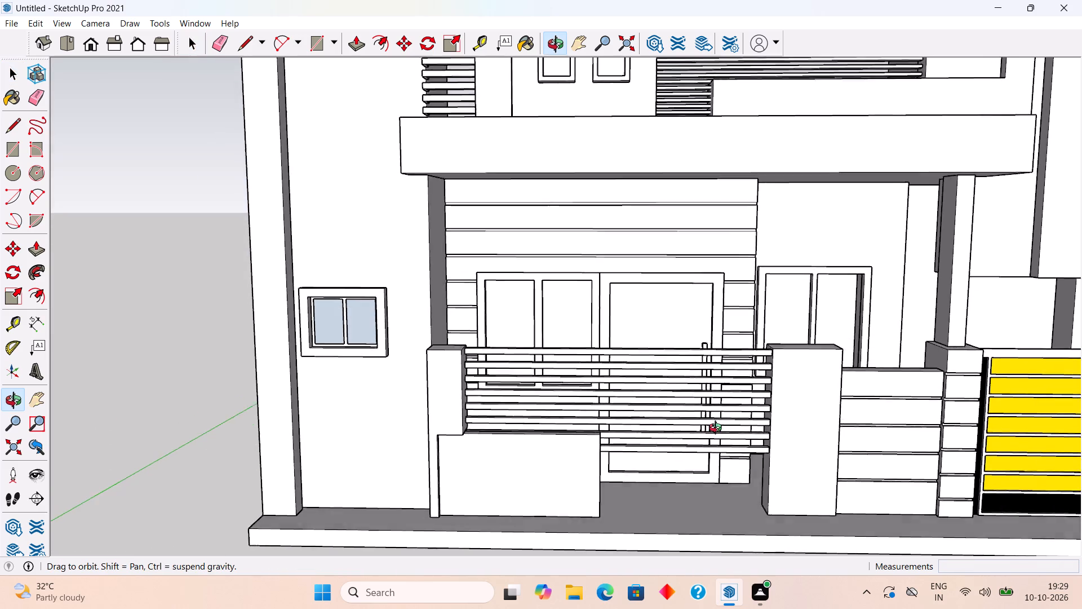
middle_drag(718, 429, 415, 479)
scroll(589, 484, up, 14)
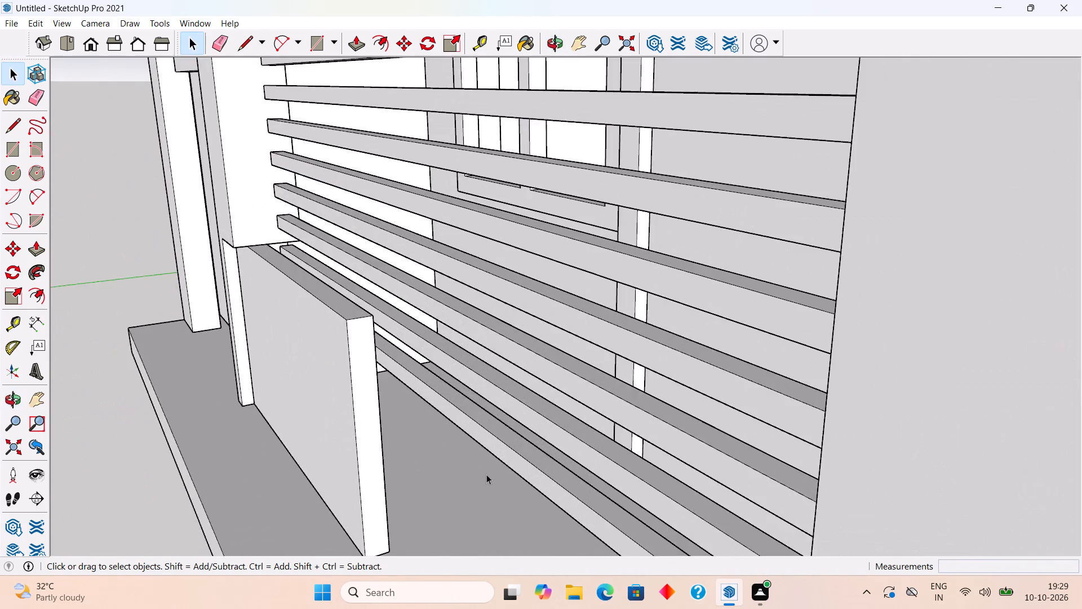
scroll(486, 474, up, 4)
scroll(437, 407, up, 1)
middle_drag(436, 407, 358, 383)
click(130, 326)
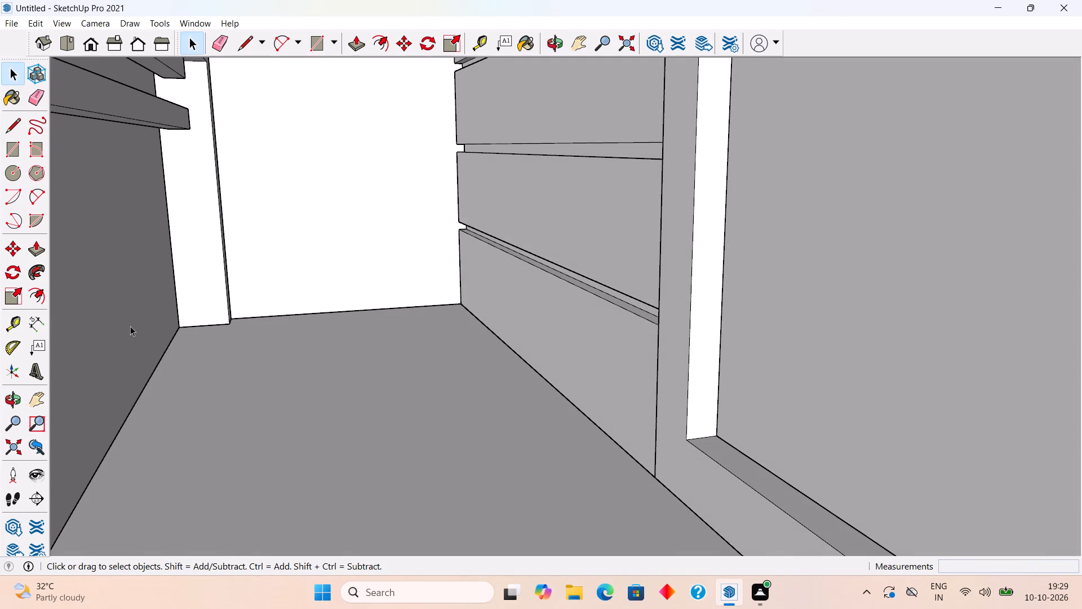
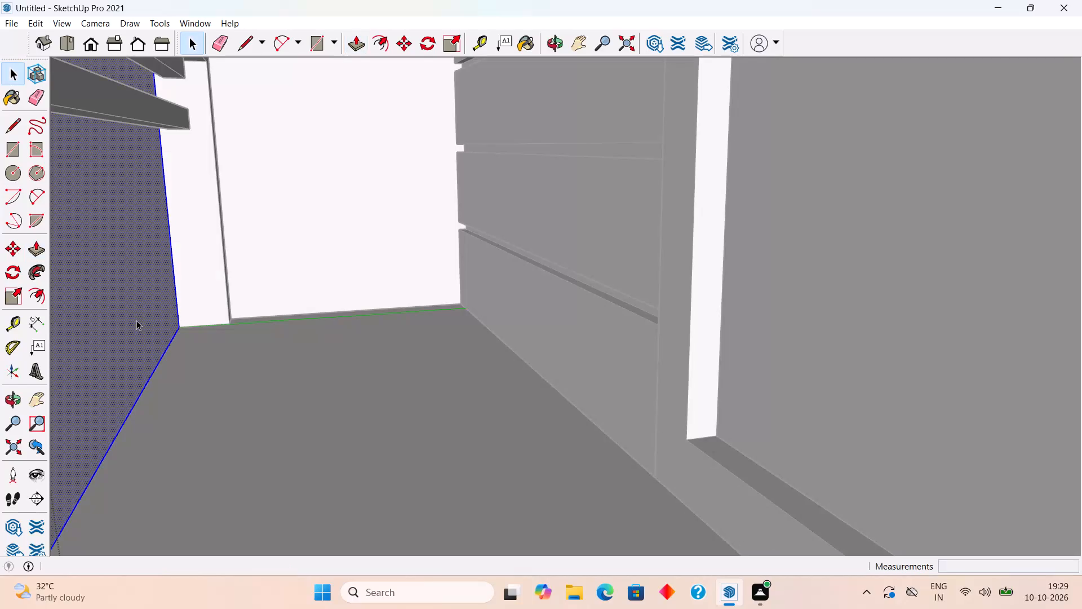
Extend the low boundary wall's end face about 5 7/16" toward the tall pillar with Push/Pull.
key(p)
click(136, 320)
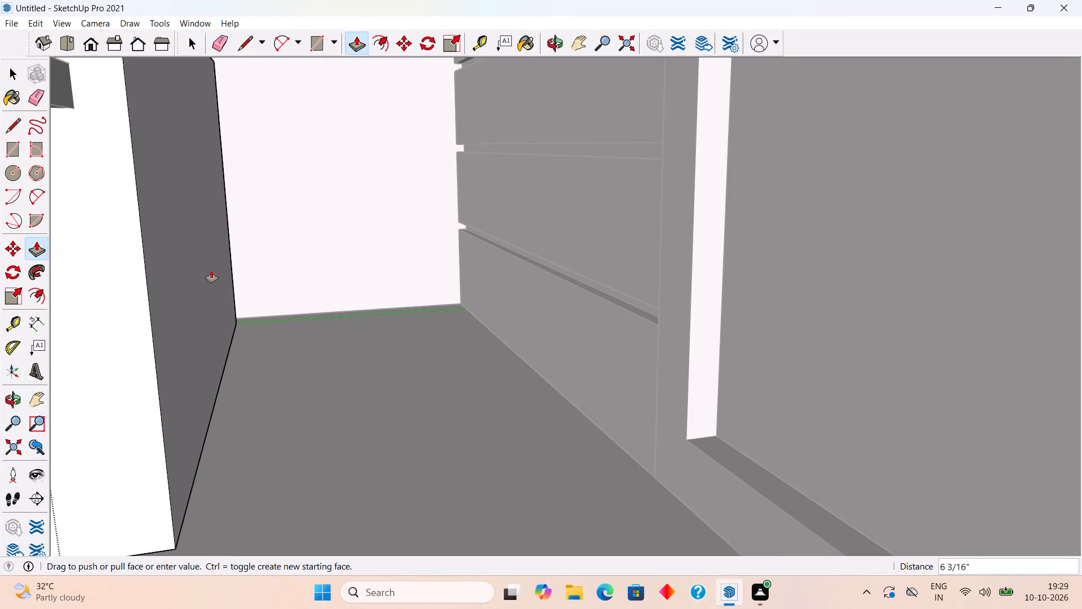
middle_drag(211, 271, 194, 277)
scroll(222, 252, up, 5)
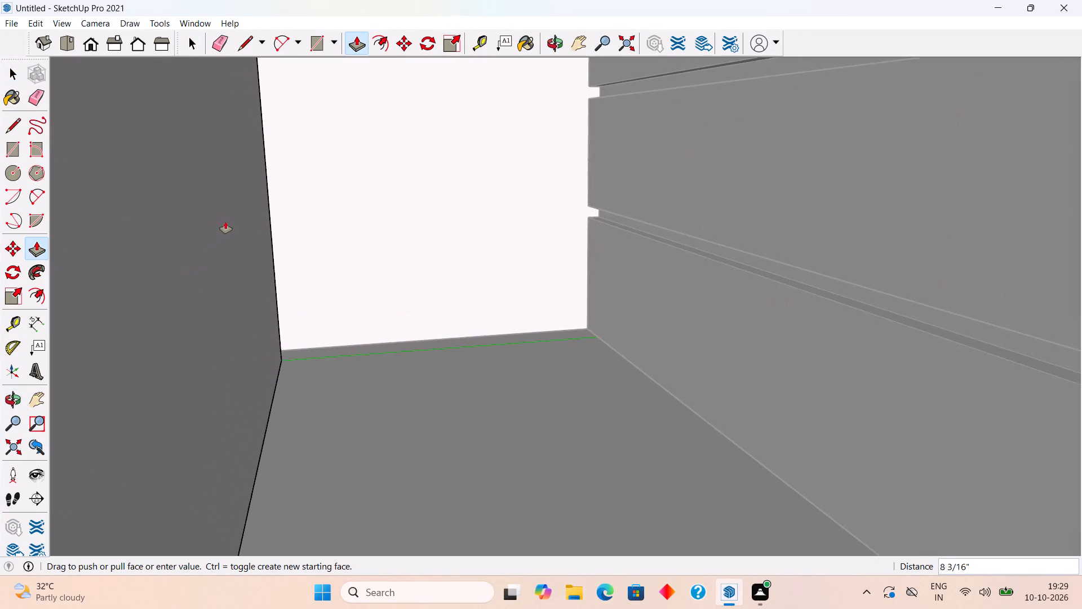
scroll(225, 222, up, 2)
scroll(225, 222, down, 7)
scroll(227, 209, up, 1)
scroll(227, 209, down, 6)
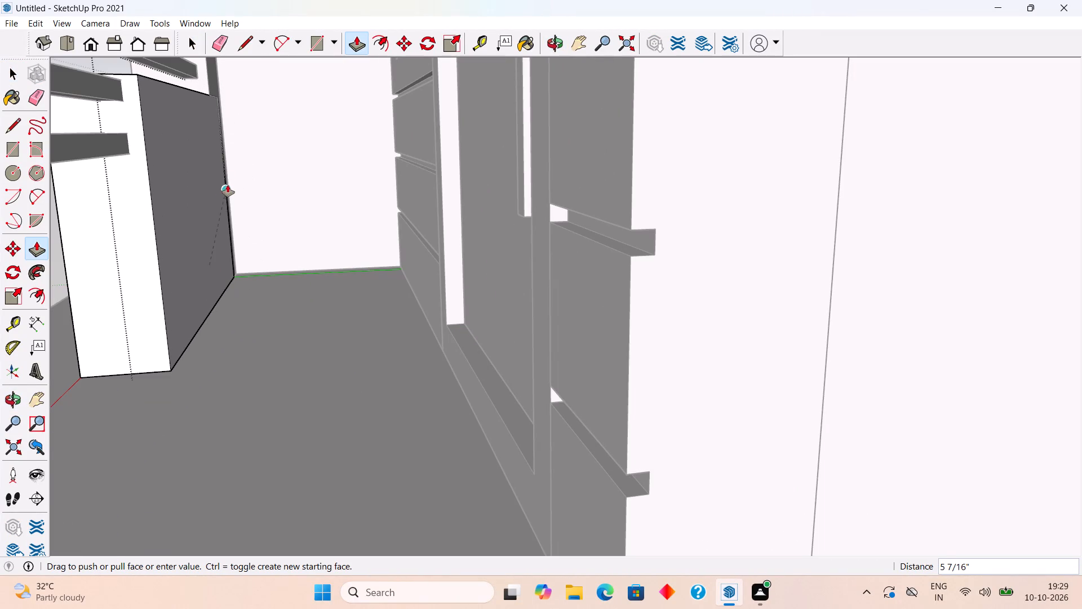
click(230, 174)
key(space)
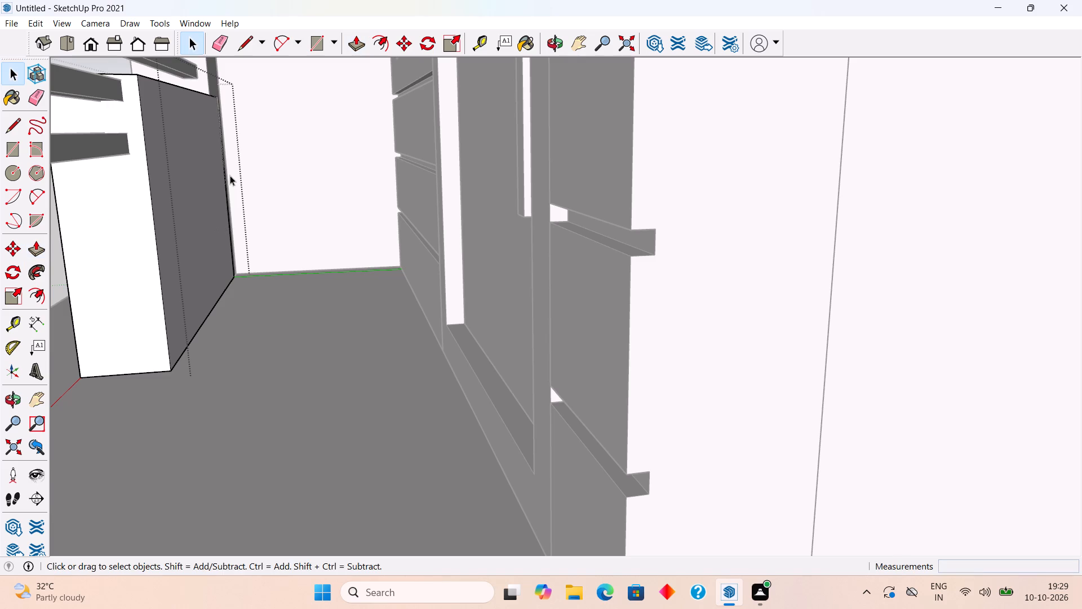
middle_click(225, 220)
scroll(225, 223, down, 7)
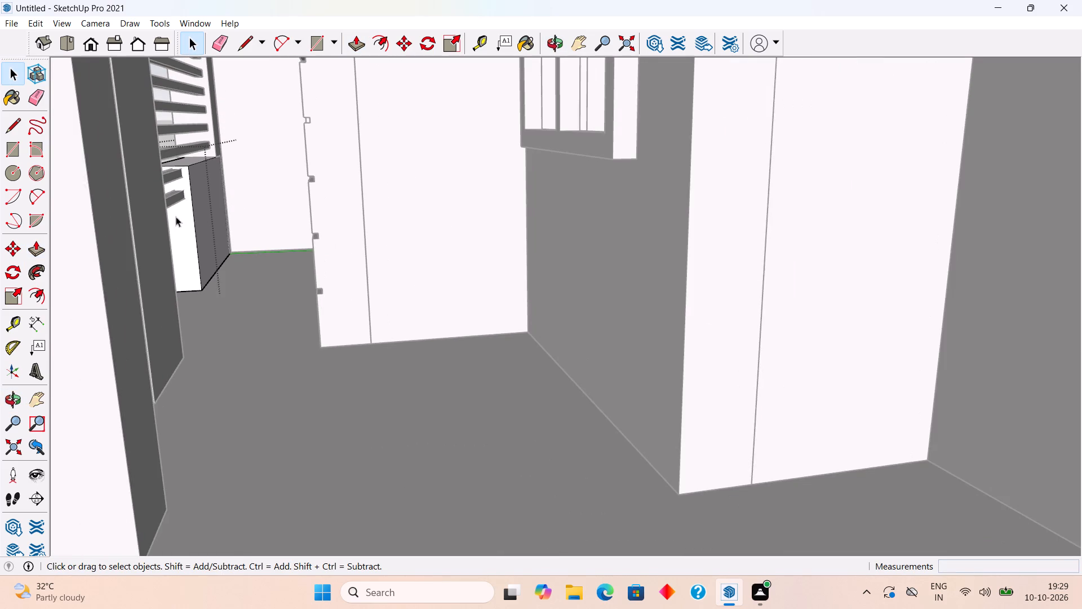
middle_drag(169, 215, 386, 227)
scroll(384, 224, down, 3)
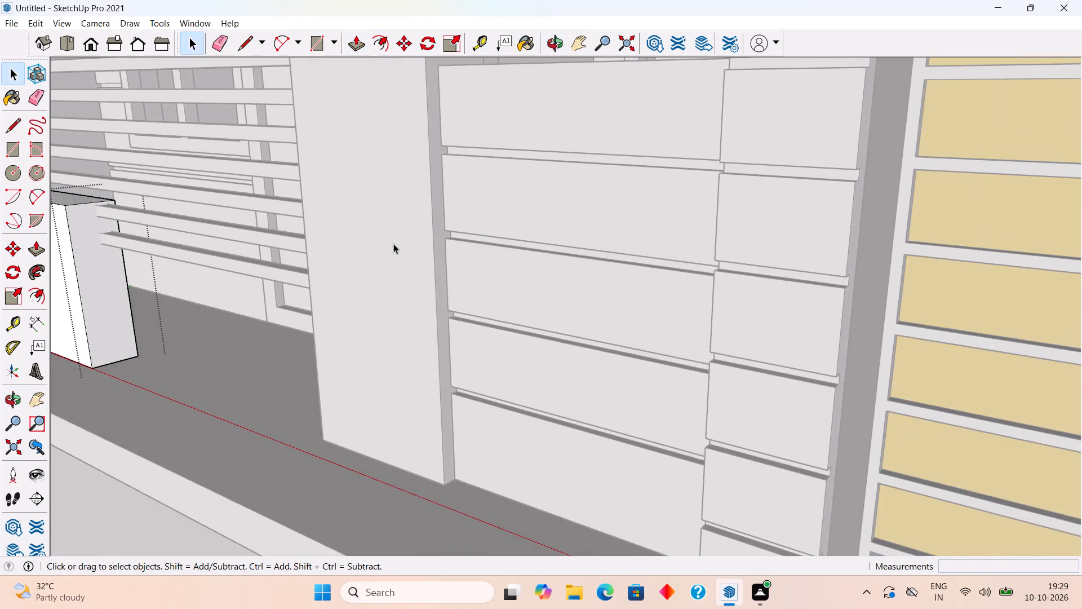
scroll(393, 244, down, 9)
click(318, 443)
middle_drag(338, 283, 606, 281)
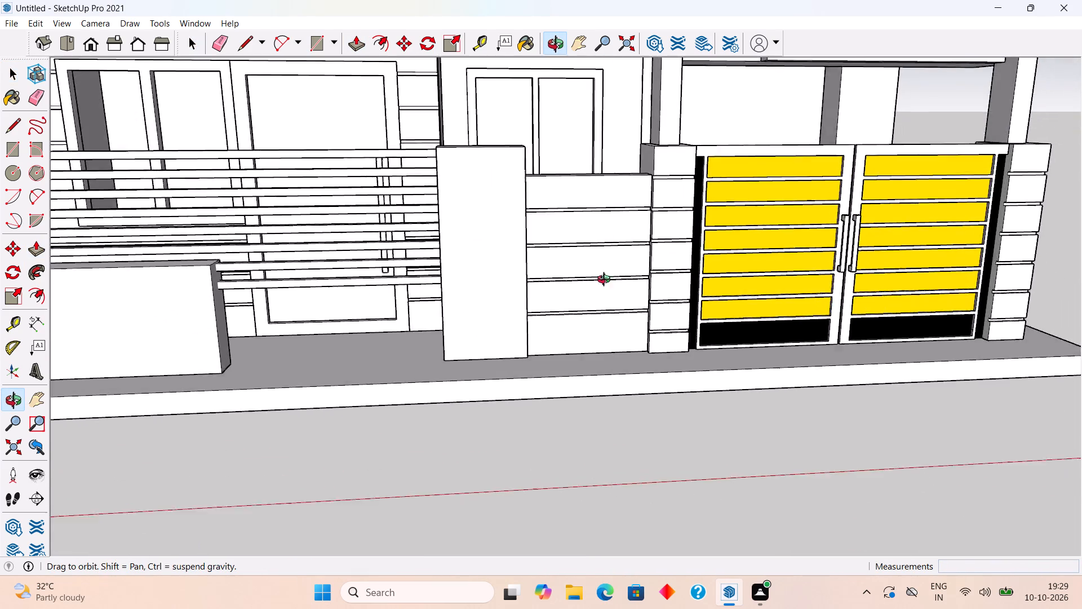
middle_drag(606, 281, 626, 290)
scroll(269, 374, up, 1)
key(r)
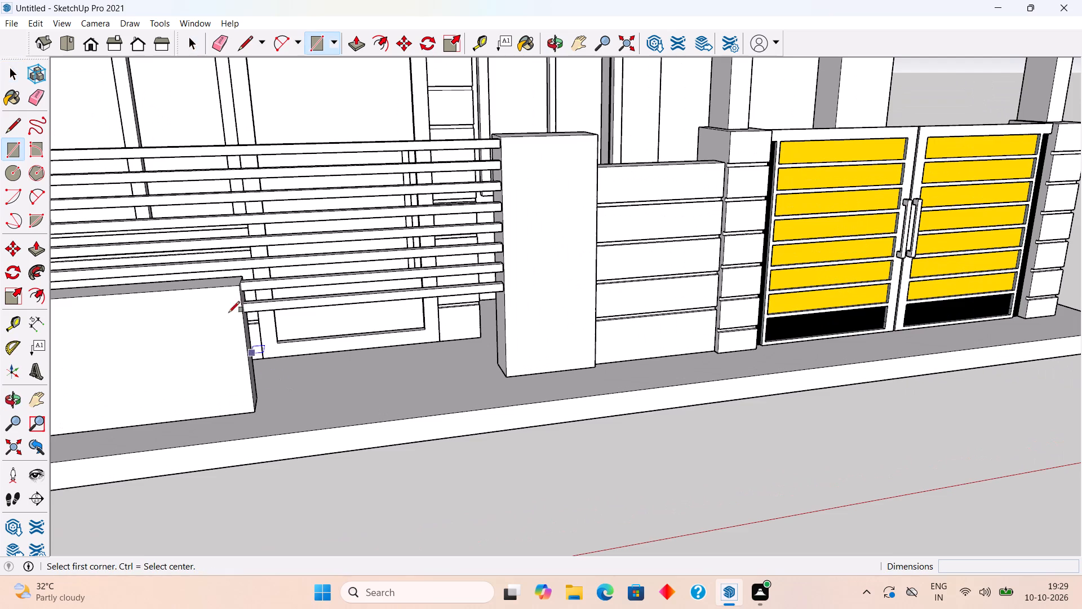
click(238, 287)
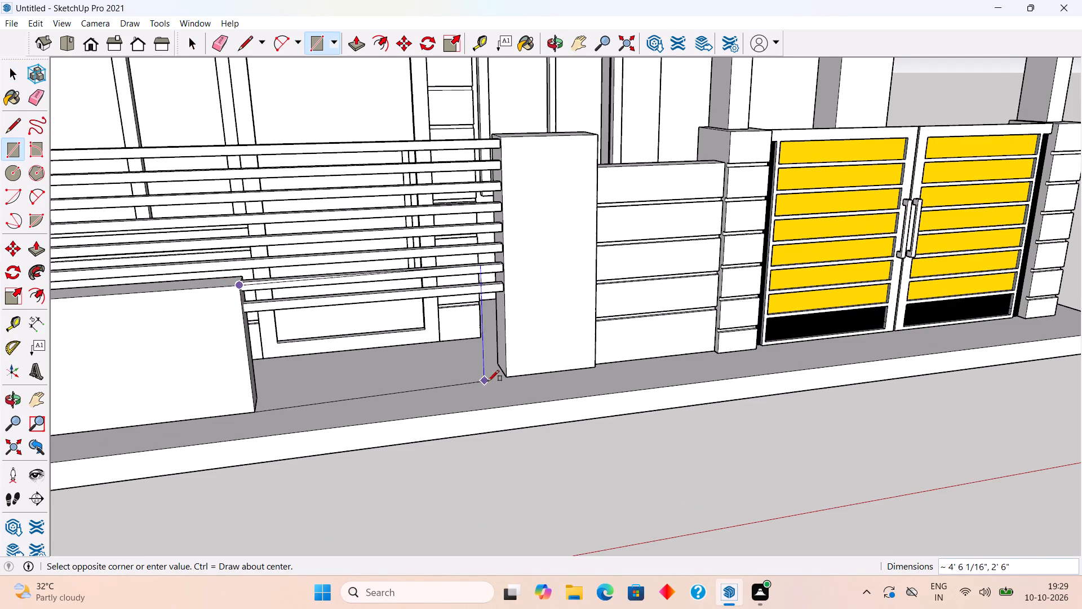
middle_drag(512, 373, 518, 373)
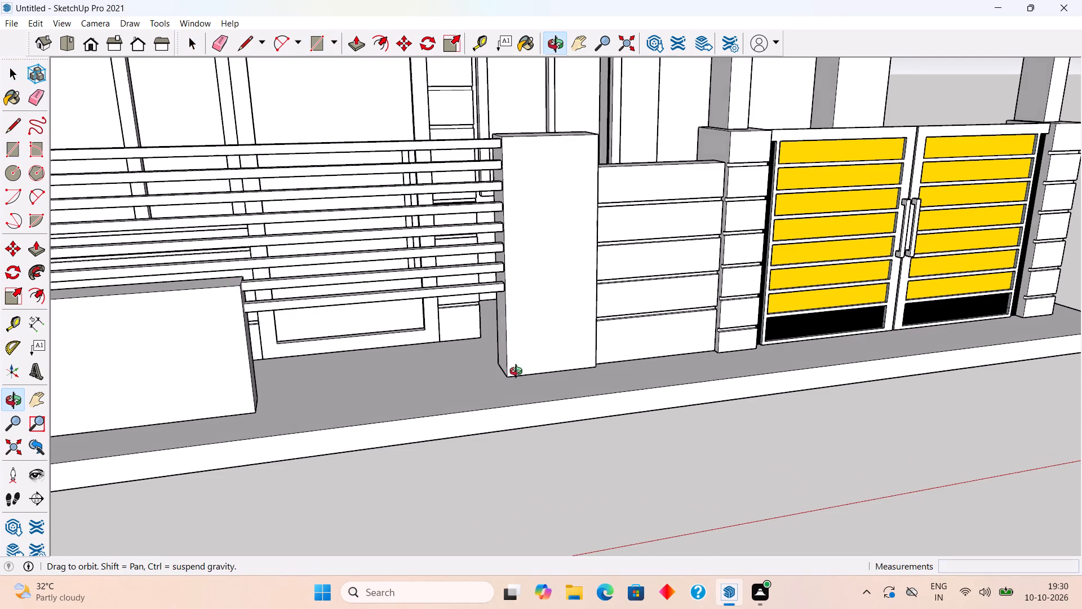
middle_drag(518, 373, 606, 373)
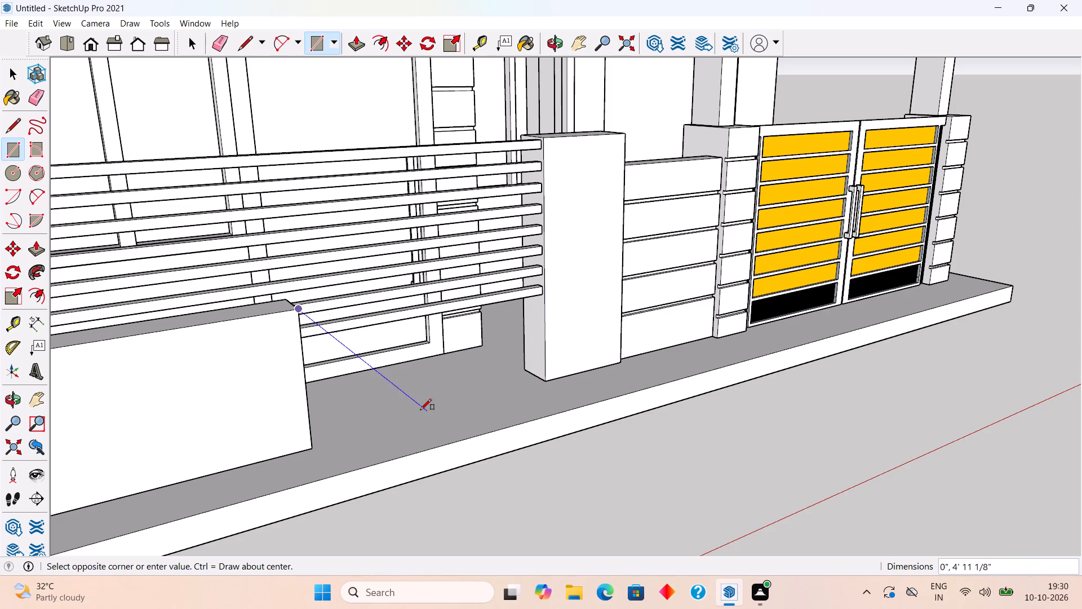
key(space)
Draw a rectangle about 10" by 2' 6" on the low wall's front face at its open end and extrude it 3".
key(r)
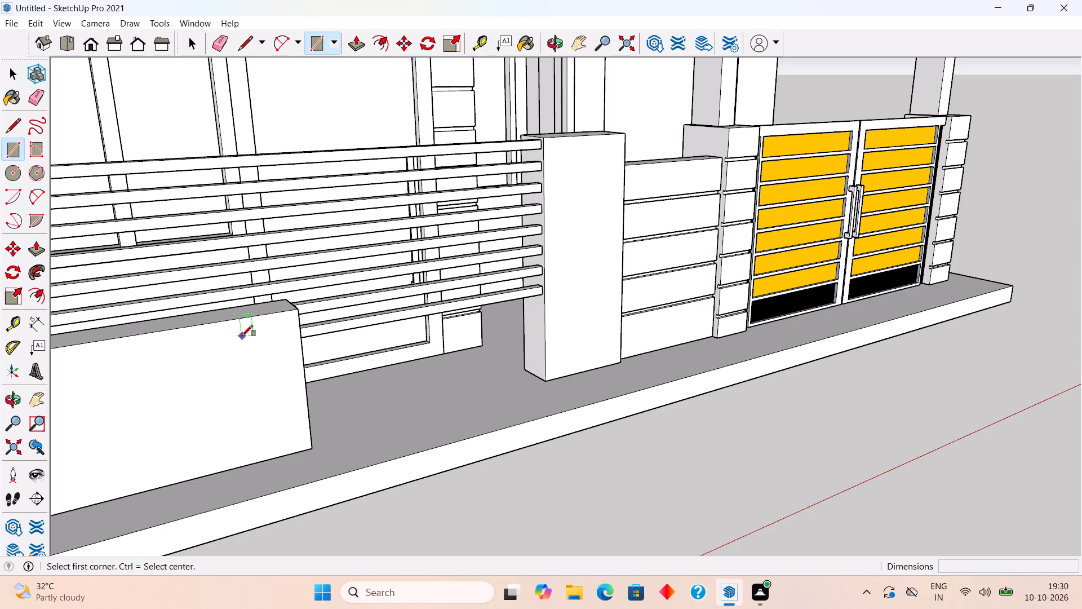
click(245, 320)
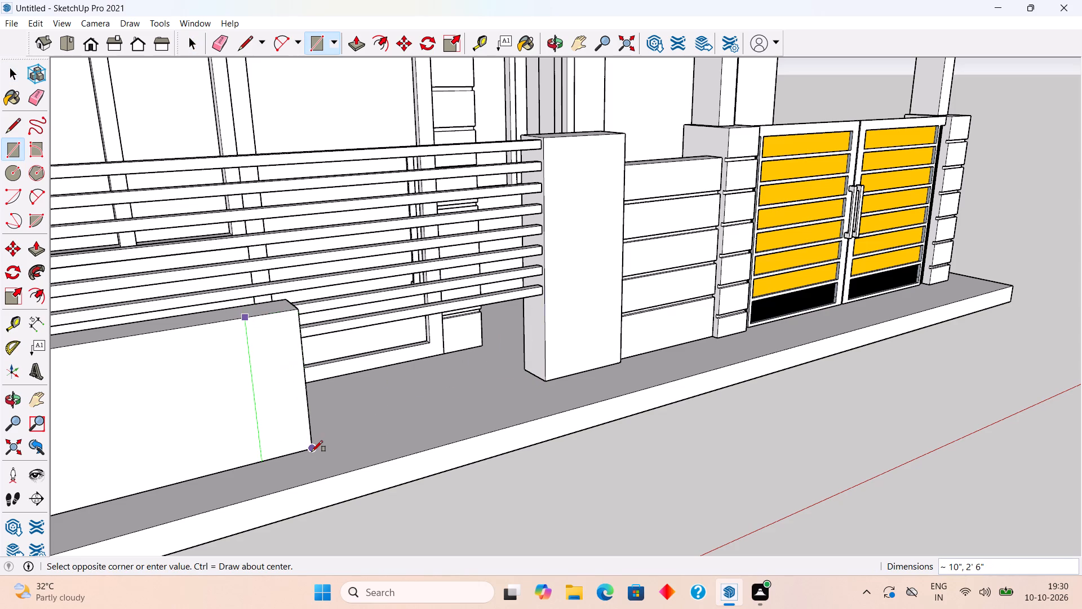
click(312, 452)
key(space)
text(p)
click(300, 433)
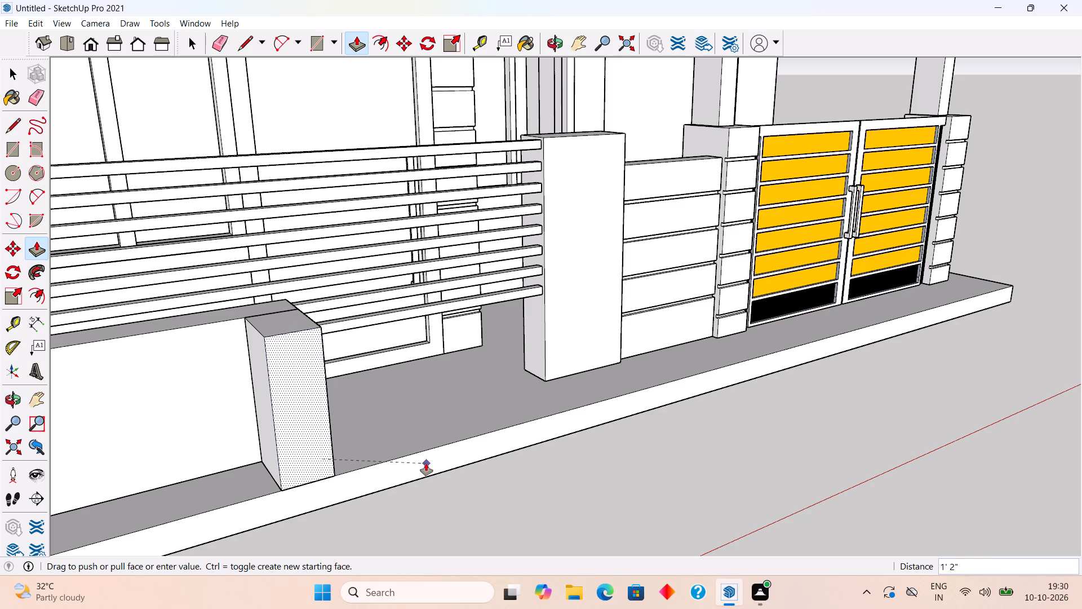
text(3")
key(Return)
key(space)
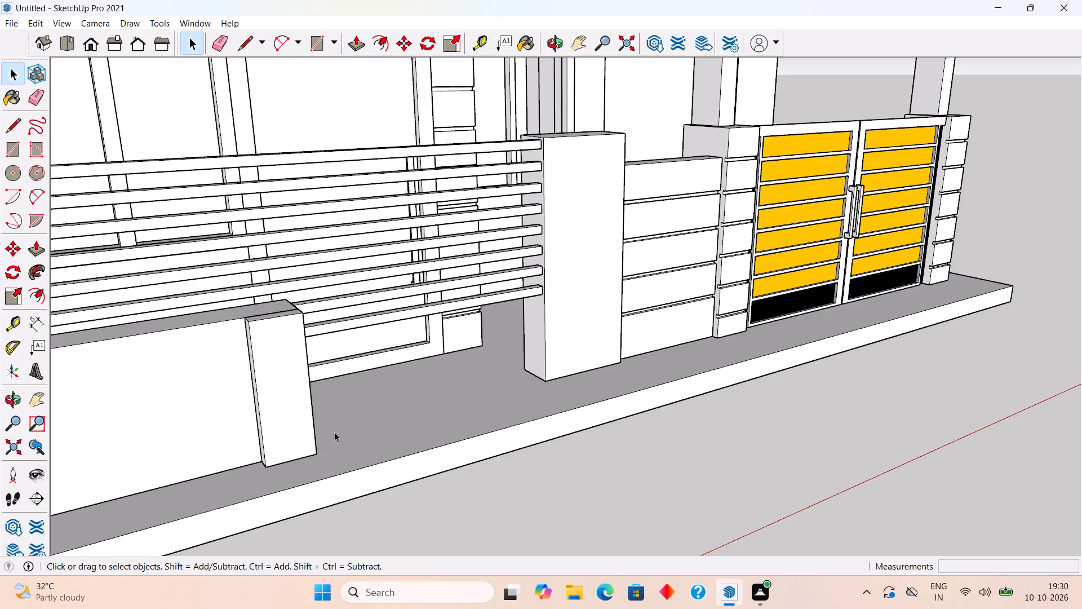
Make the extruded slab at the low wall's end a group.
triple_click(298, 420)
right_click(298, 420)
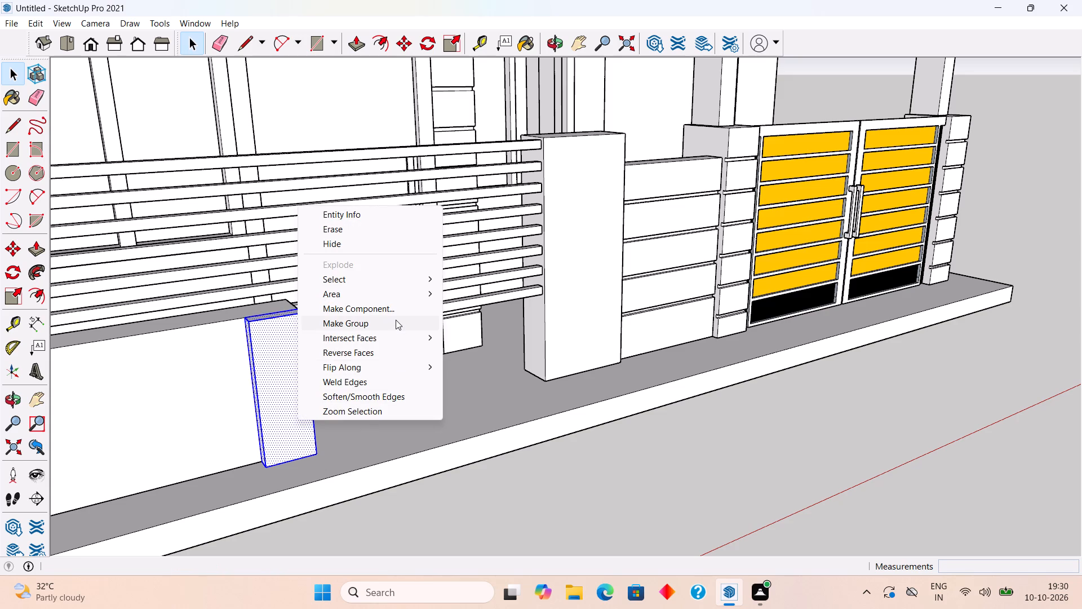
click(396, 320)
Inside the slab's group, pull its end face about 5' across the opening to the tall pillar.
middle_drag(433, 361, 238, 388)
scroll(256, 327, up, 4)
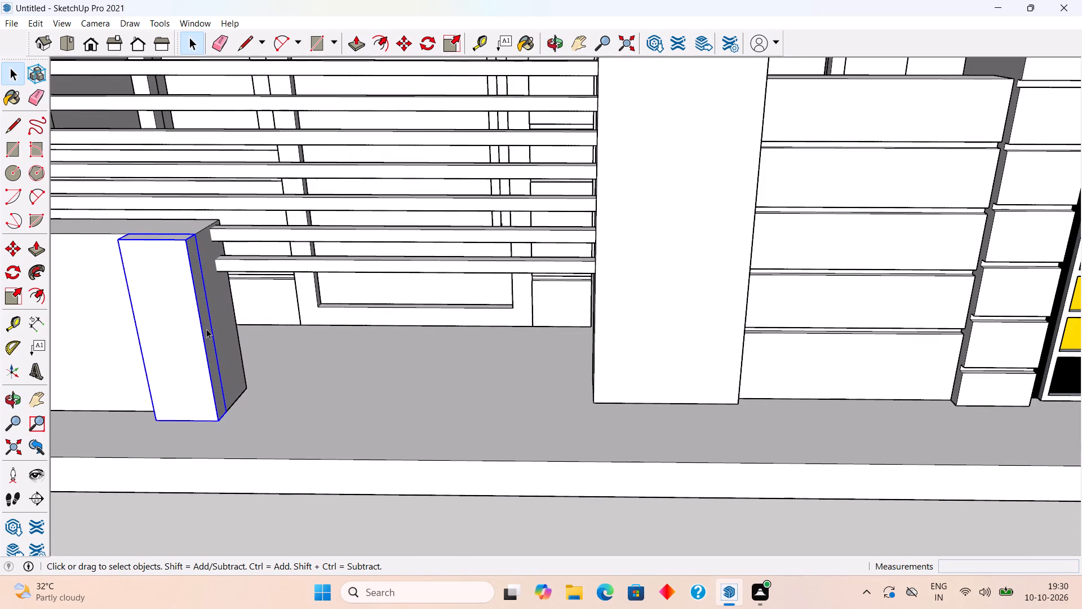
scroll(205, 331, up, 3)
key(m)
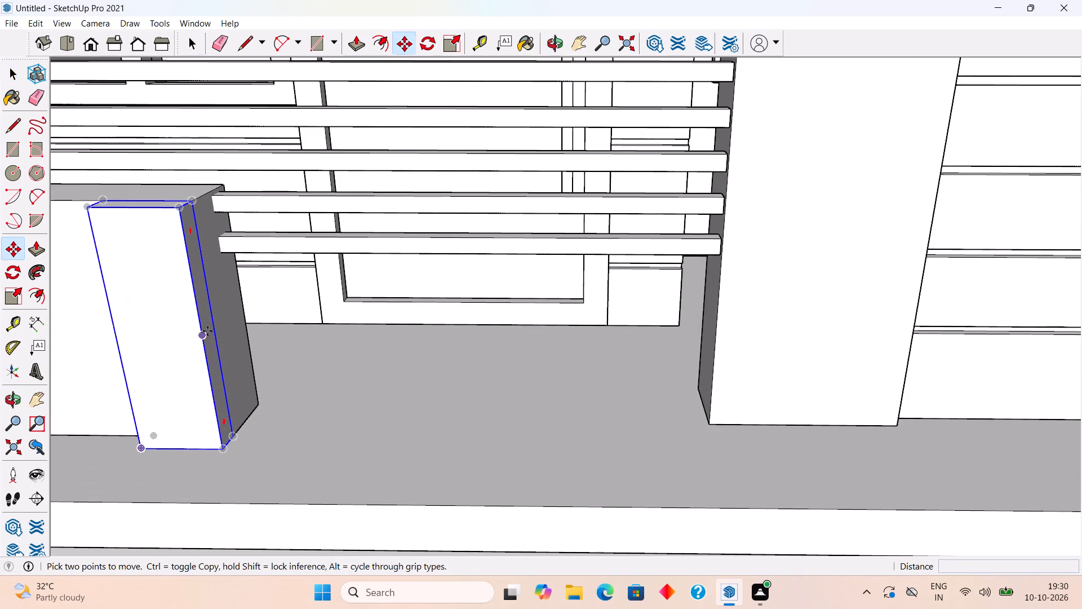
key(p)
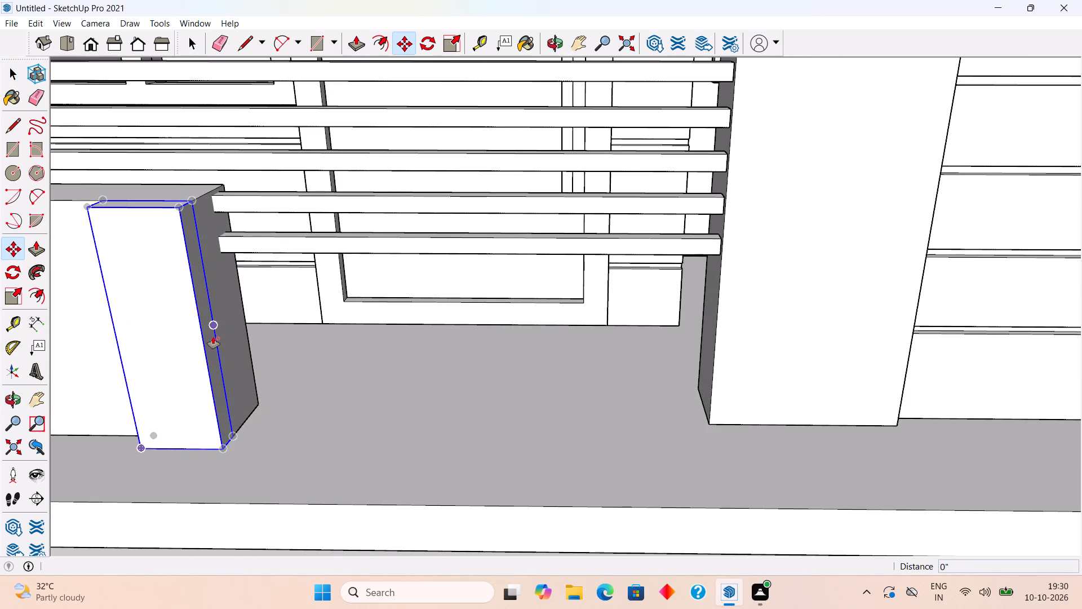
key(space)
triple_click(195, 351)
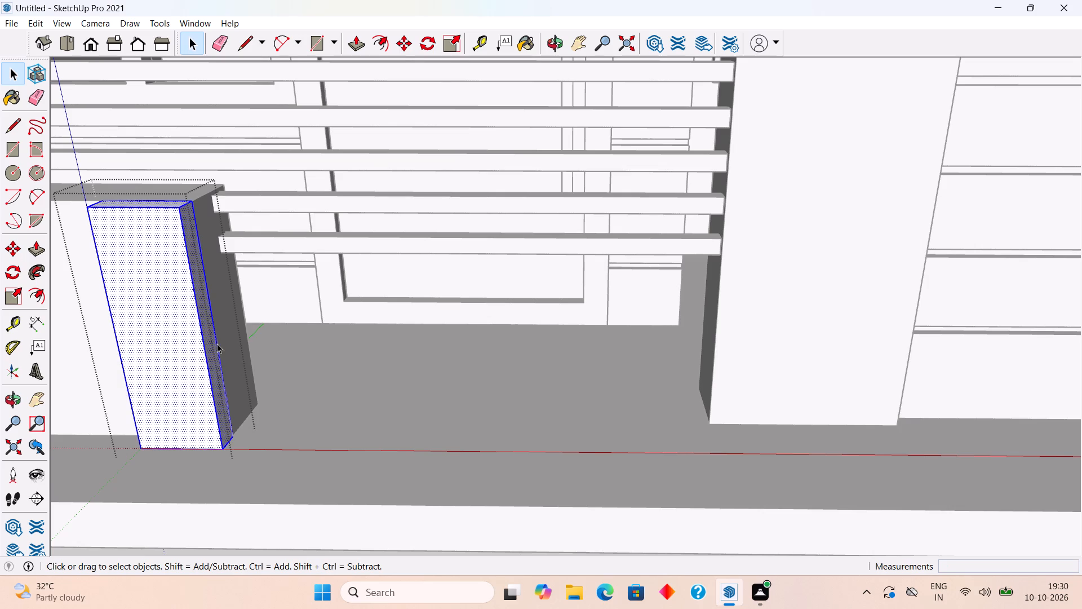
key(p)
click(209, 355)
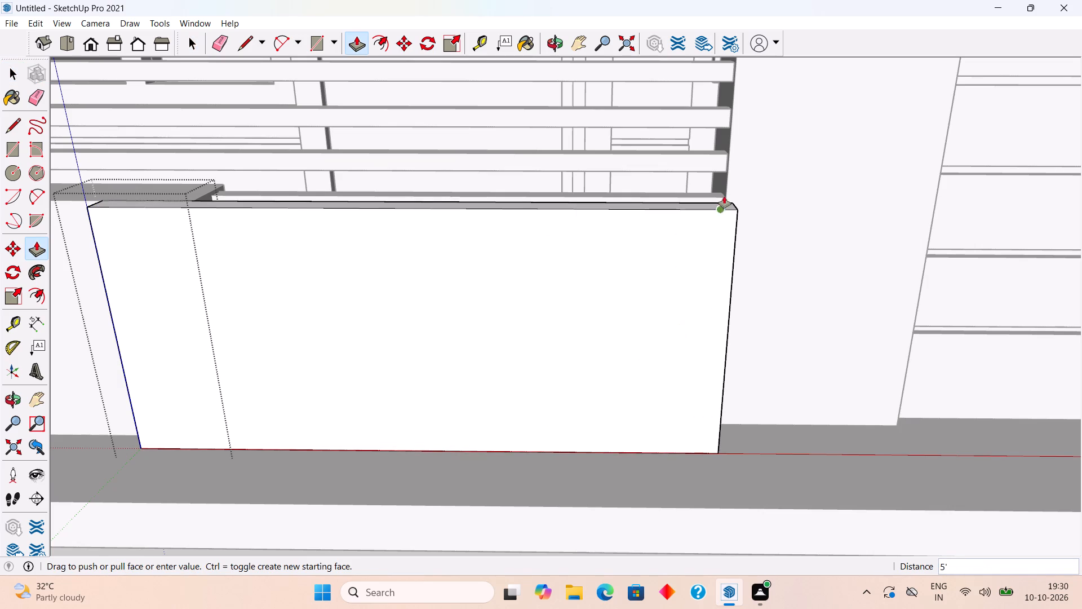
click(731, 179)
key(space)
Push the slab's opposite end face in about 10" so that it starts at the low wall's end.
middle_drag(746, 222, 921, 183)
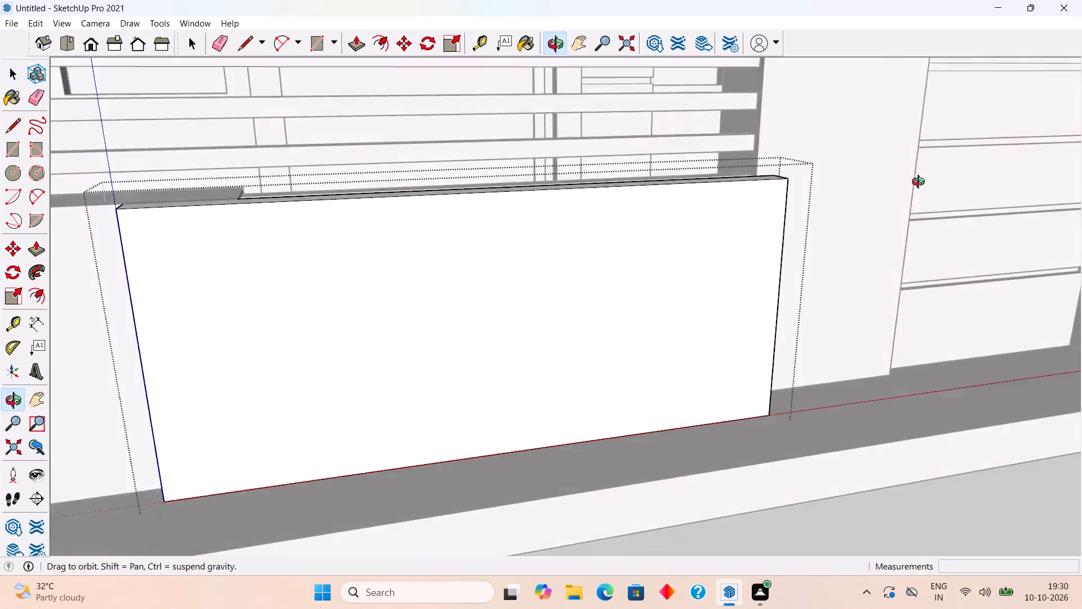
middle_drag(921, 183, 1081, 173)
scroll(556, 385, down, 5)
middle_drag(664, 382, 549, 422)
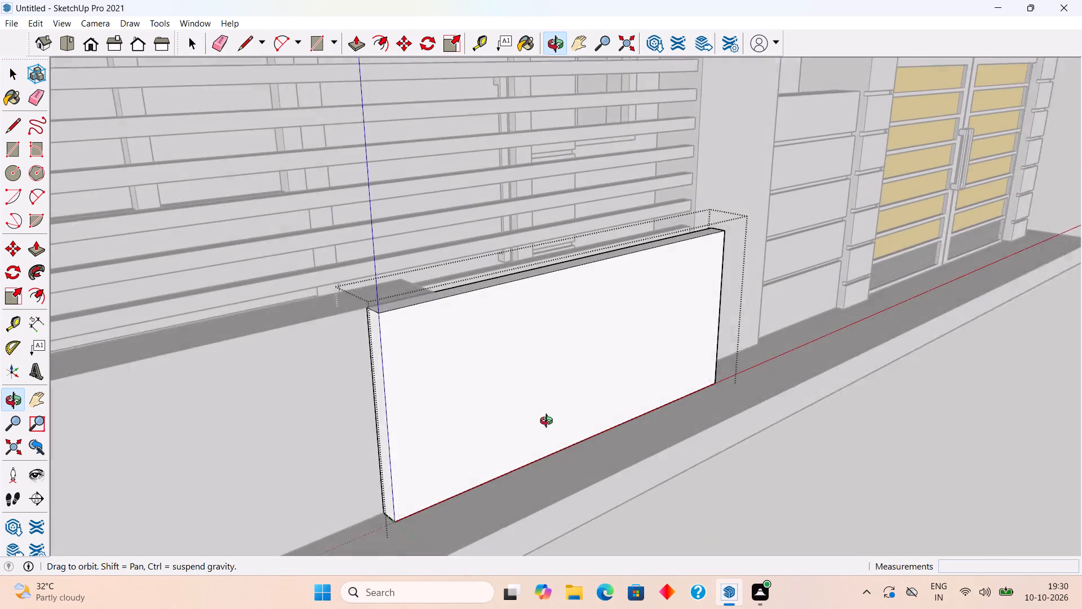
middle_drag(549, 422, 527, 445)
scroll(360, 426, up, 4)
key(p)
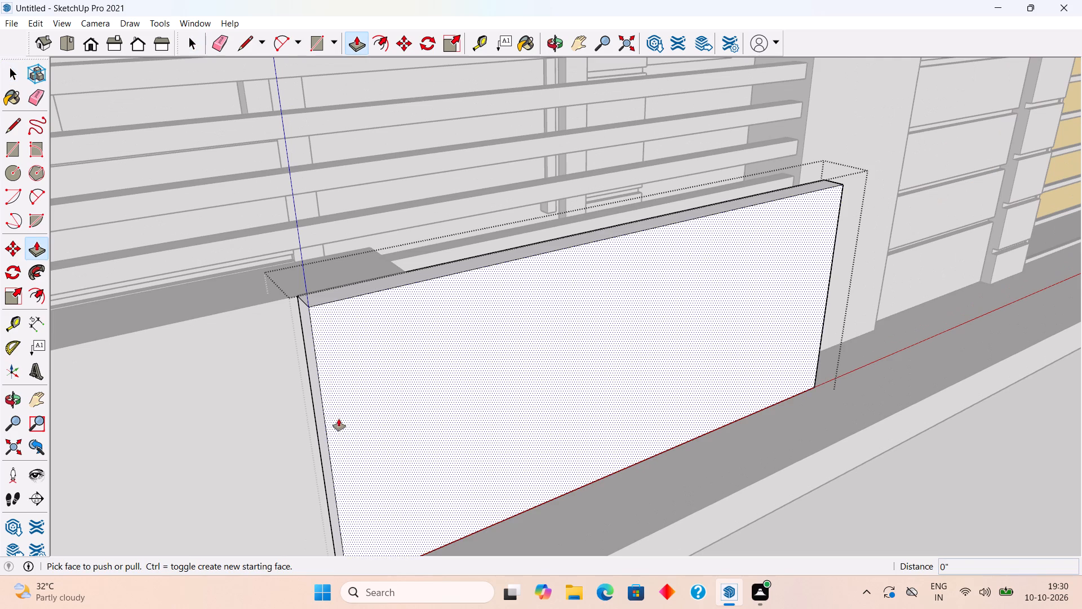
click(318, 421)
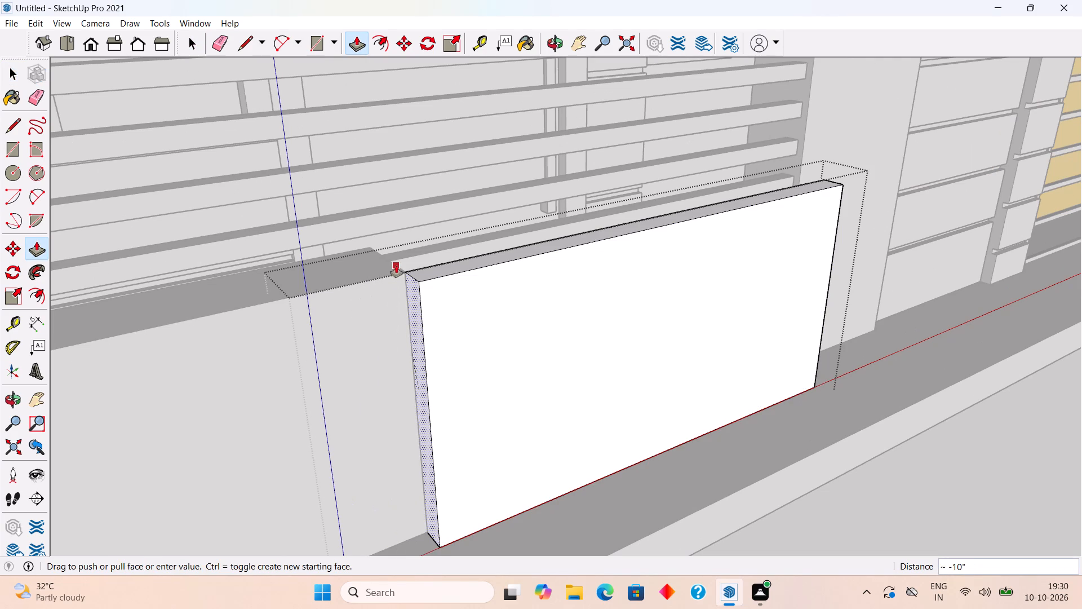
click(397, 266)
key(space)
scroll(503, 391, down, 11)
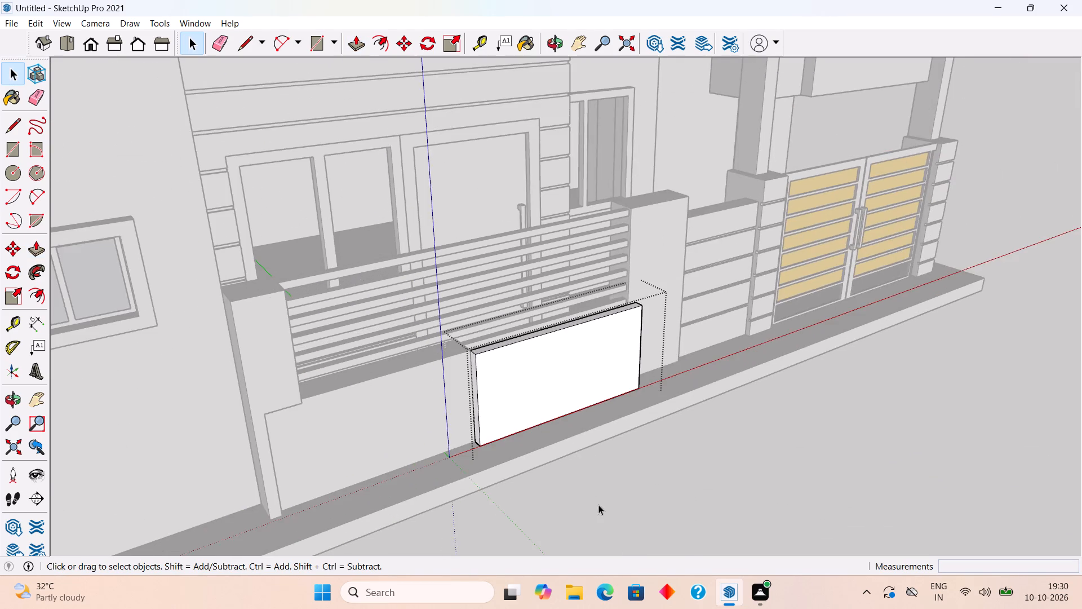
click(599, 505)
Inside the slab's group, push its top face down about 5 9/16" to just below the lowest railing bar.
middle_drag(631, 429, 484, 384)
scroll(484, 385, down, 3)
middle_drag(487, 381, 510, 281)
scroll(510, 281, up, 1)
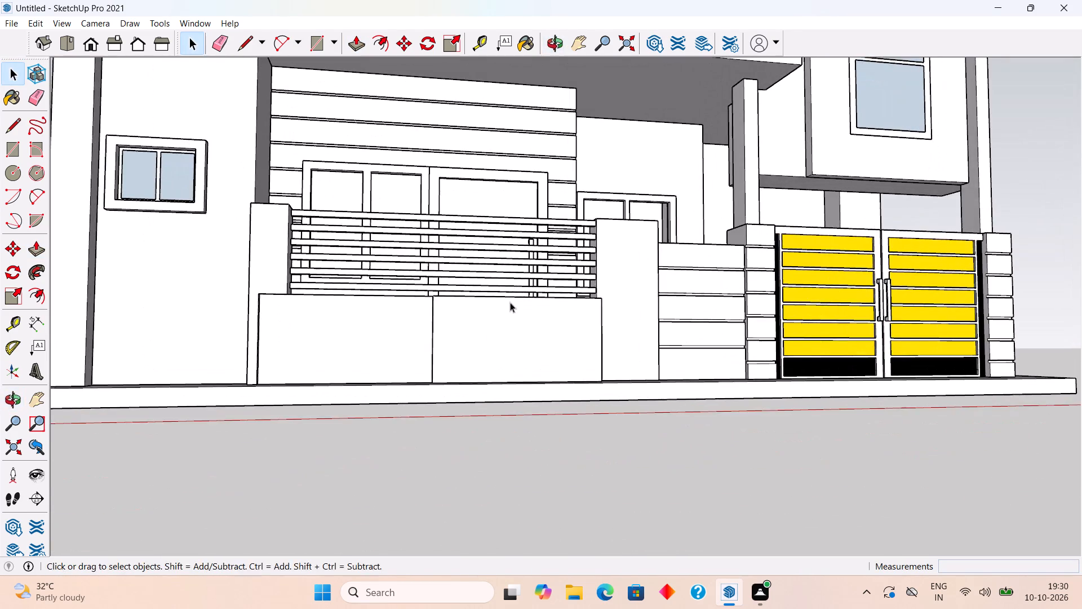
middle_drag(504, 315, 464, 387)
scroll(464, 389, up, 1)
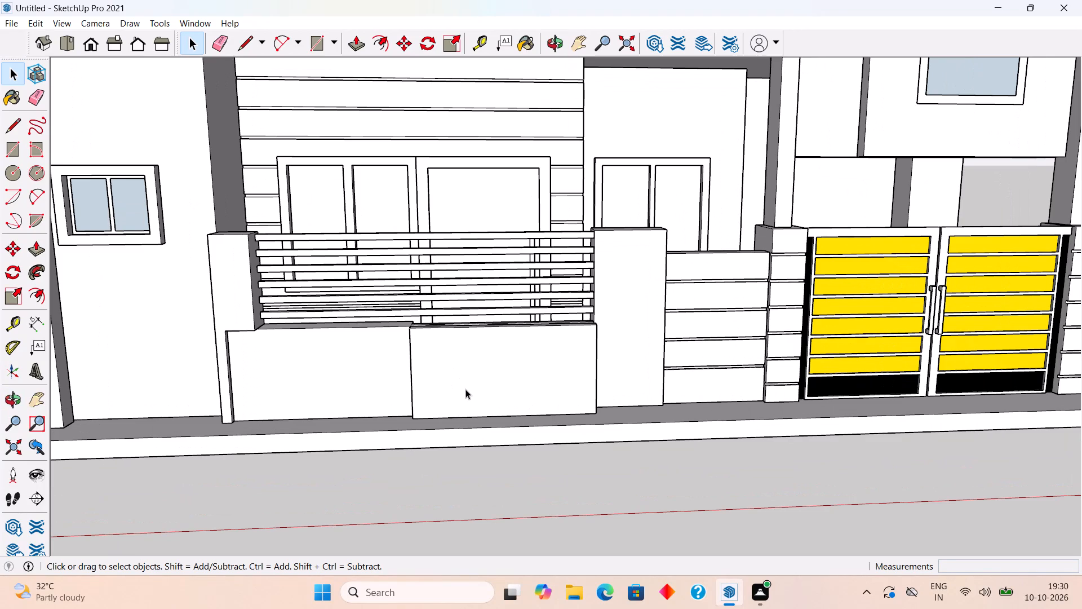
middle_drag(548, 360, 546, 454)
scroll(546, 454, up, 6)
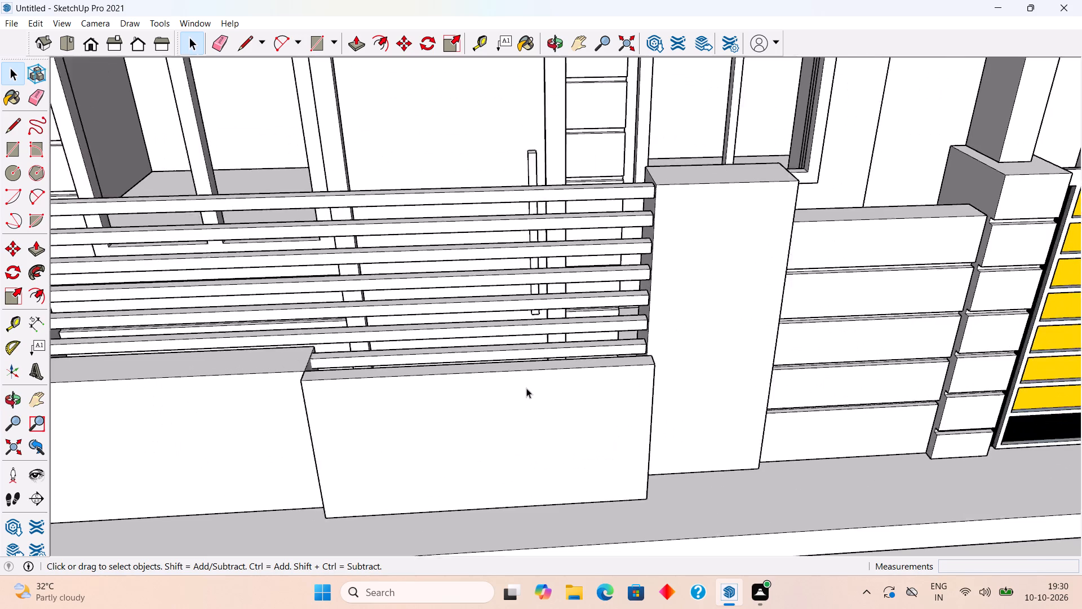
scroll(526, 388, up, 4)
middle_drag(545, 347, 533, 392)
triple_click(525, 386)
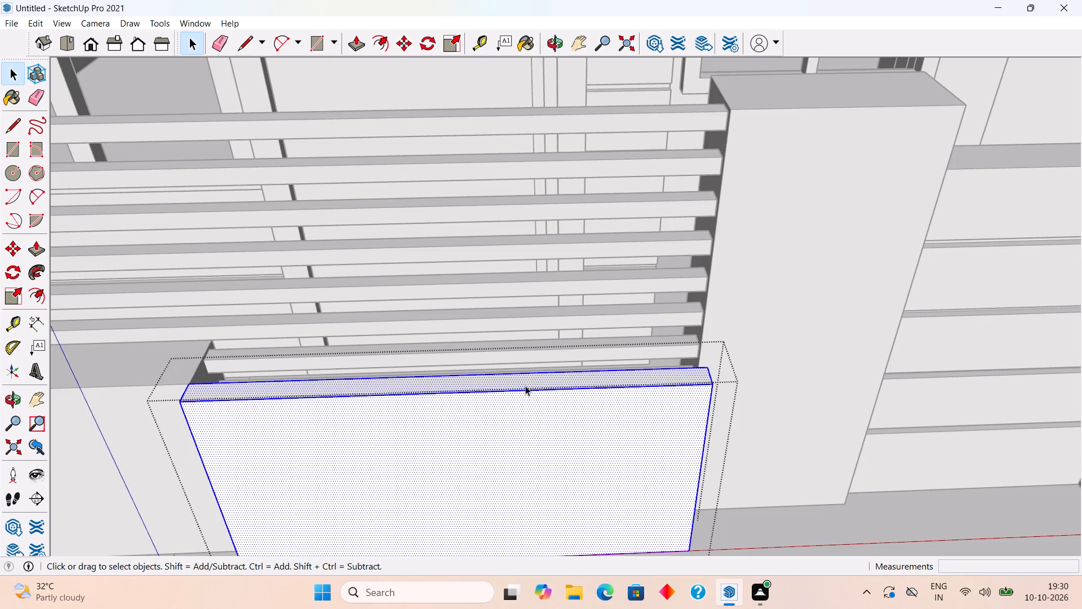
key(p)
click(537, 379)
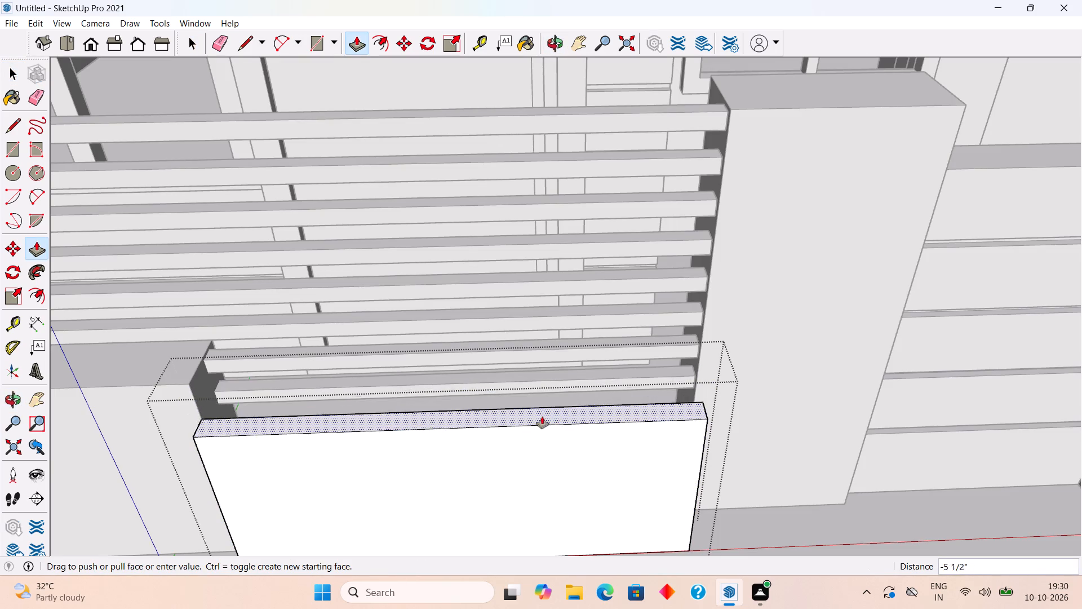
middle_drag(559, 408, 351, 454)
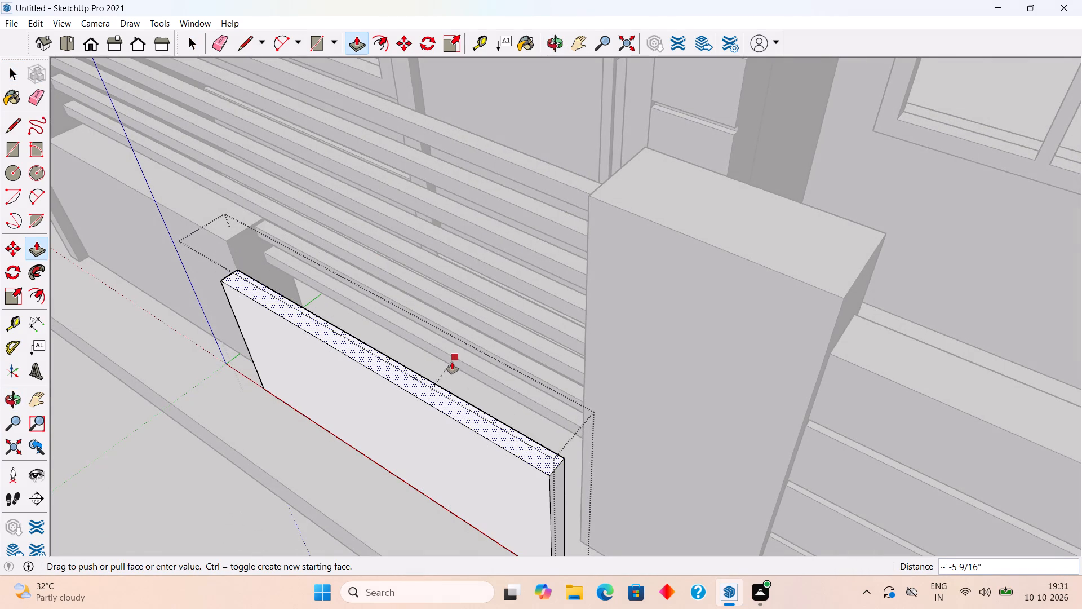
click(455, 373)
key(space)
scroll(426, 387, down, 3)
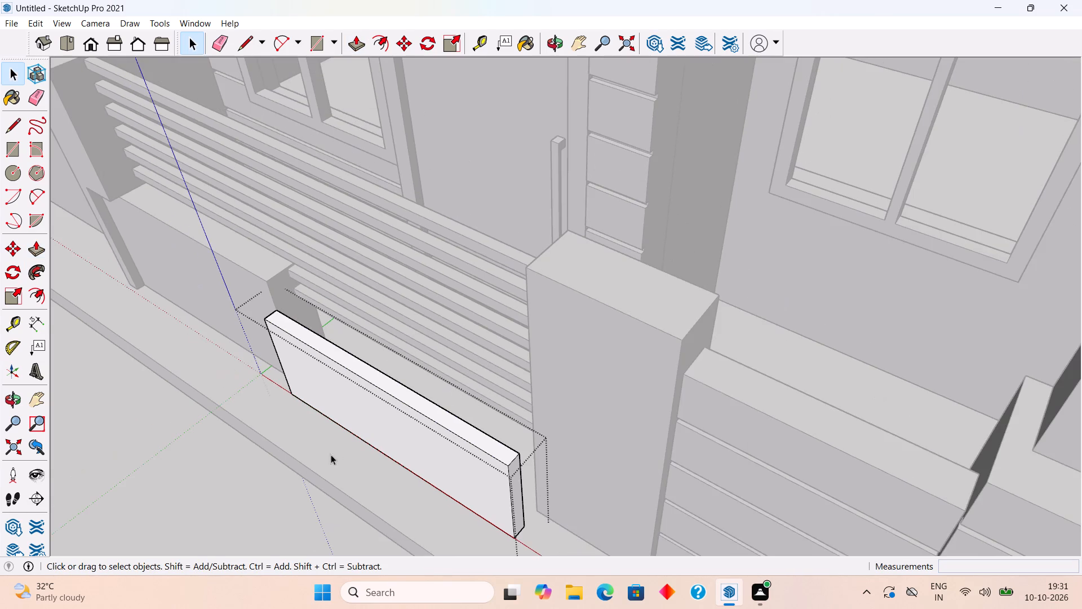
click(261, 483)
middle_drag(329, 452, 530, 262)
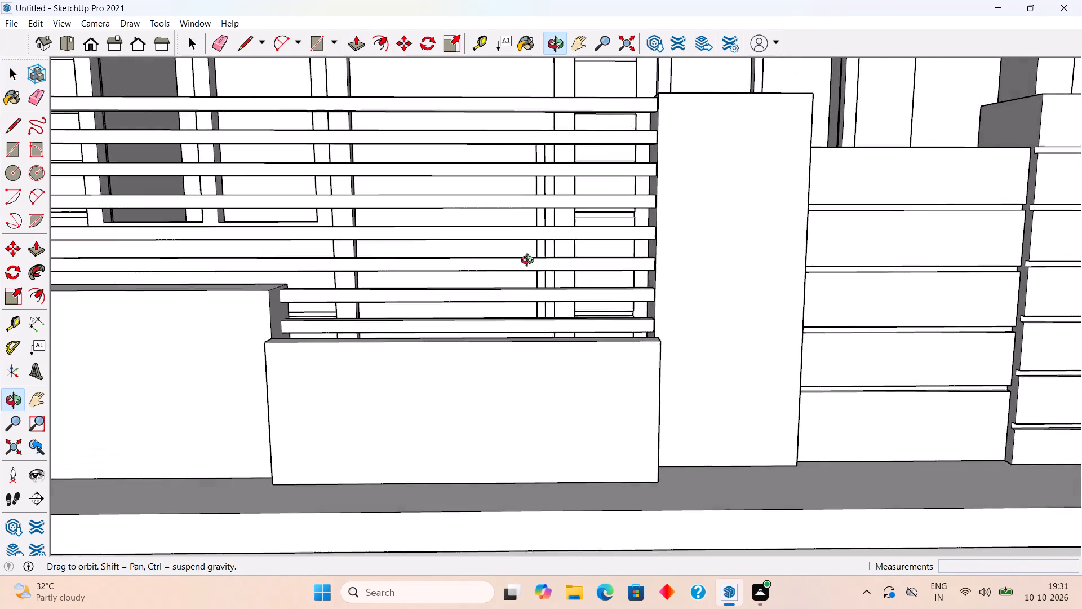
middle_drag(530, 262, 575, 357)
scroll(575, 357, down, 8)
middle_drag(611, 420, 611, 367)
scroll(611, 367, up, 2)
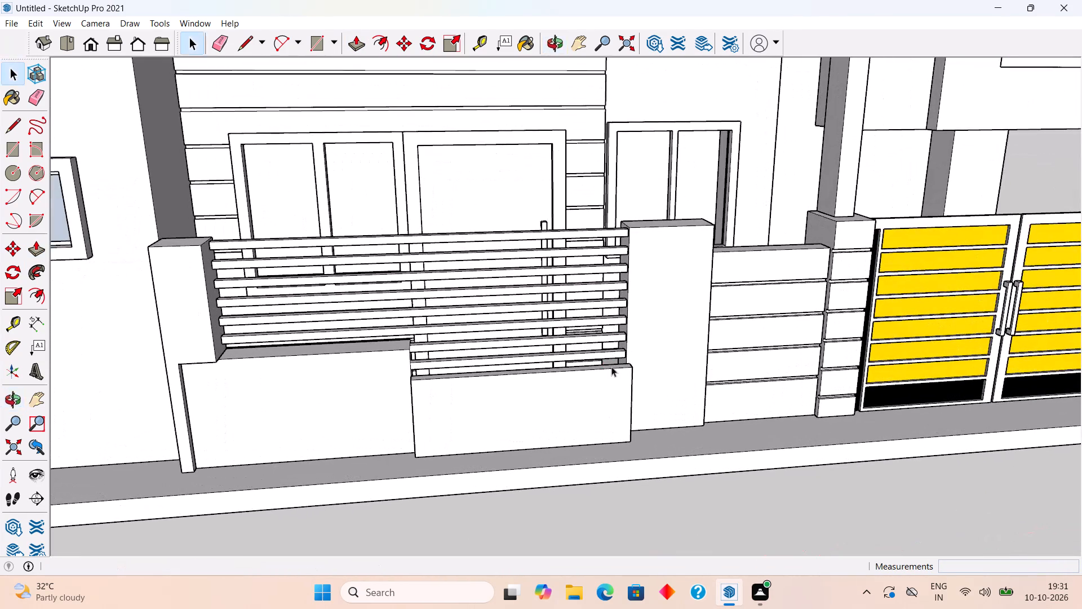
Inside the slab's group, pull its pillar-side end face out about 1' 1 5/16" to the middle of the tall pillar's front.
middle_drag(729, 409, 574, 424)
scroll(569, 418, up, 6)
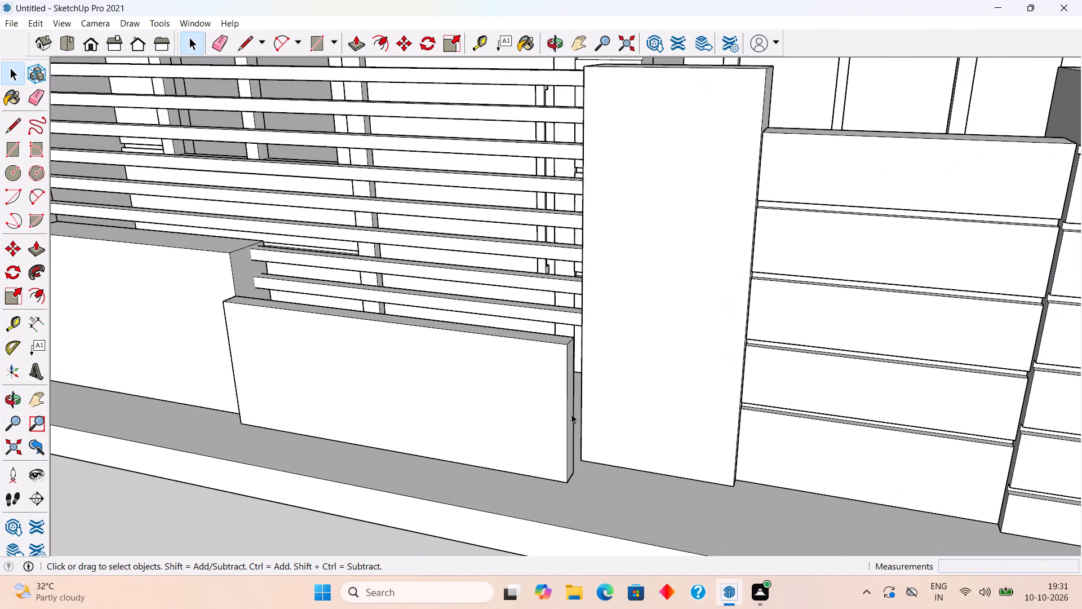
triple_click(518, 402)
scroll(558, 405, up, 5)
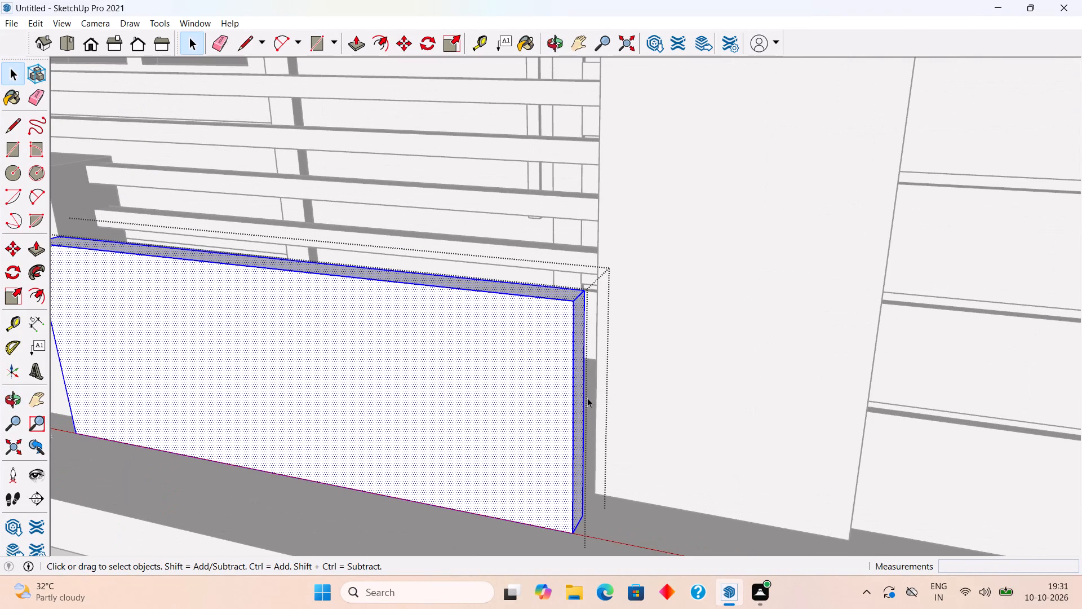
key(m)
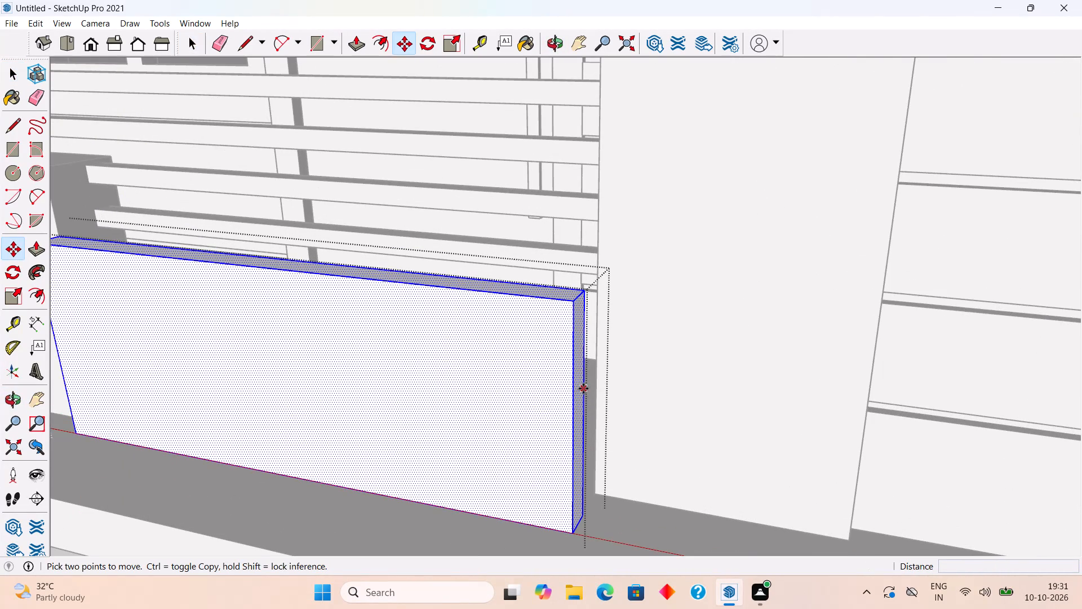
key(p)
click(580, 391)
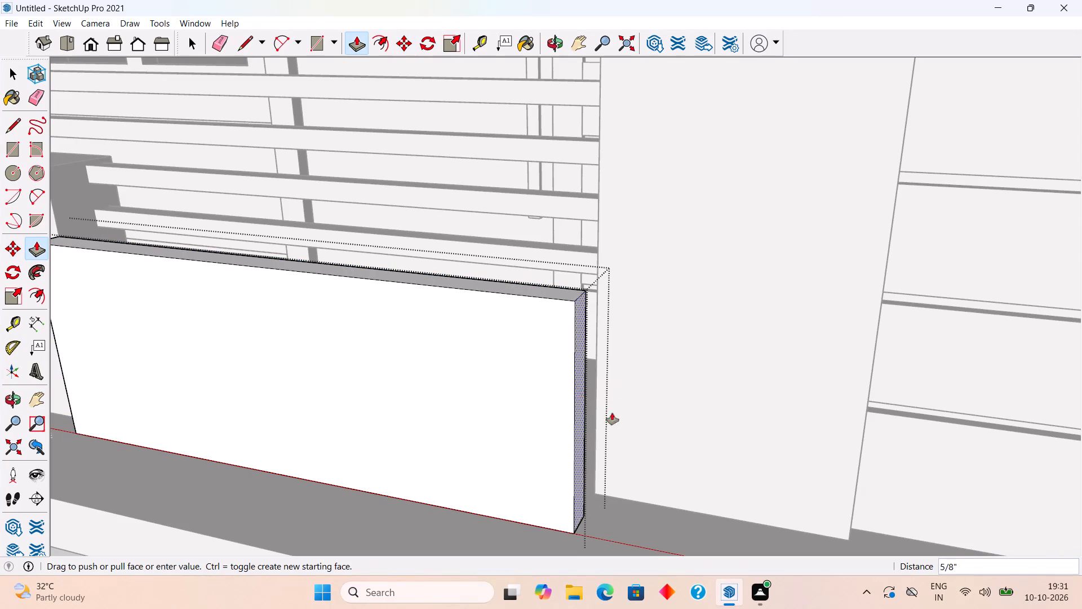
middle_drag(690, 484, 696, 522)
scroll(696, 522, down, 4)
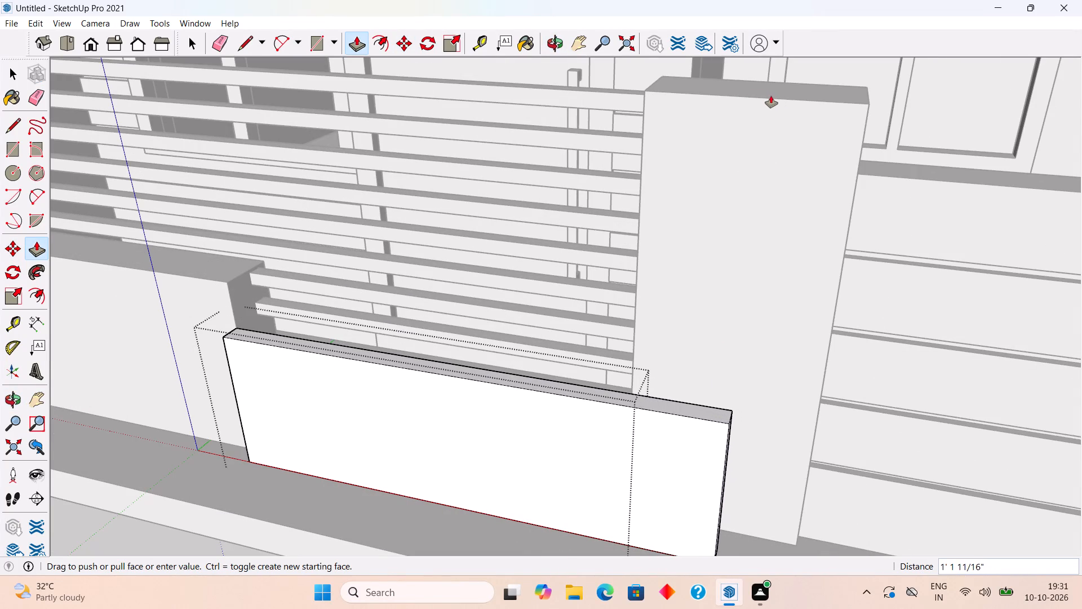
click(768, 96)
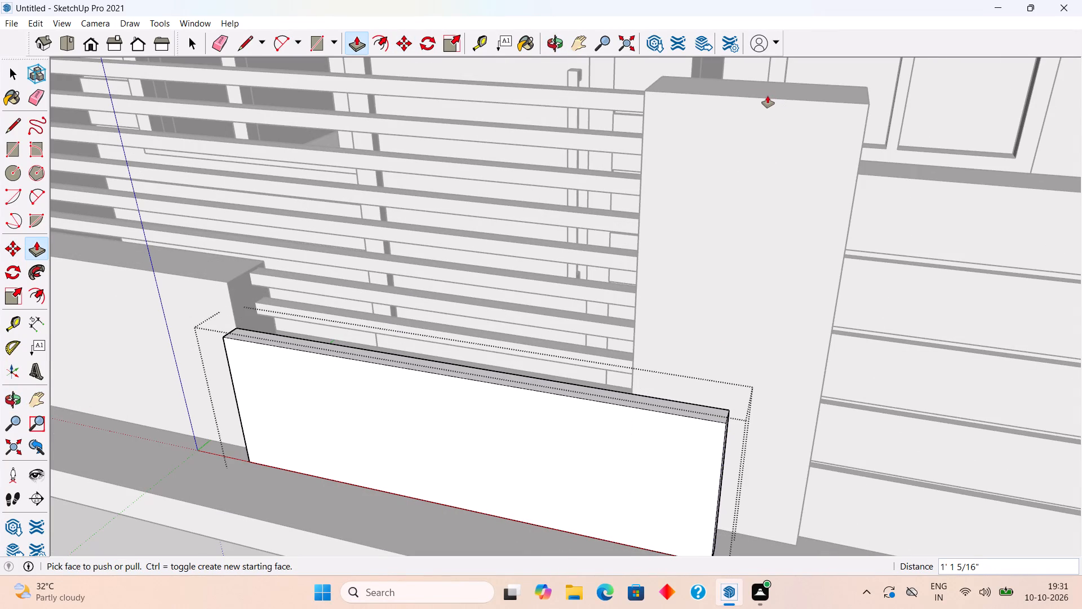
key(space)
middle_drag(517, 334, 568, 305)
scroll(568, 305, down, 8)
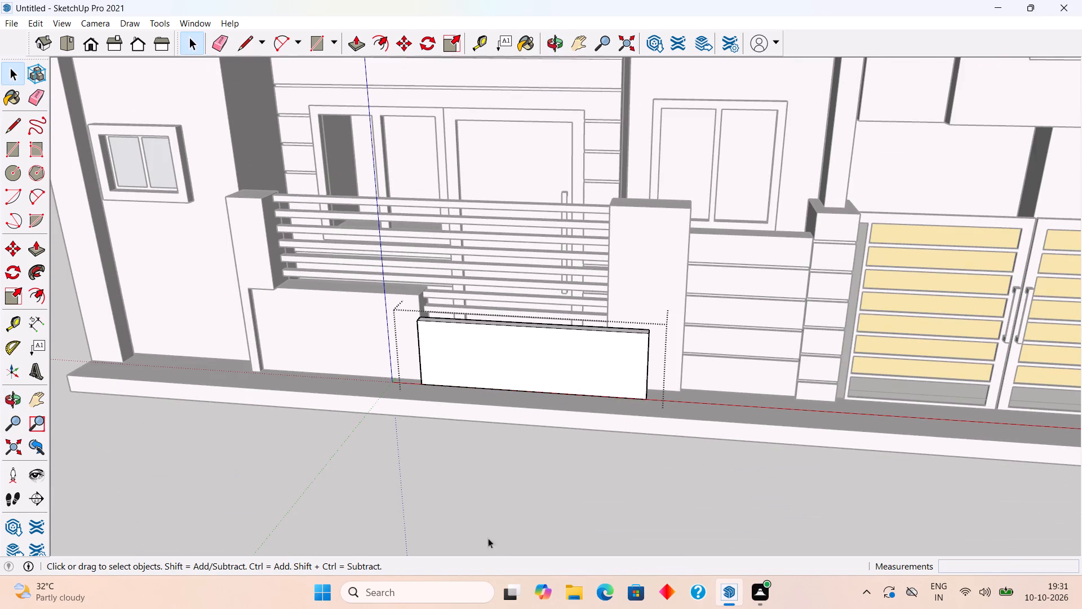
click(508, 518)
Inside the low wall's group, pull its end face about 1' 5/16" along the slab towards the tall pillar.
middle_drag(546, 409, 555, 514)
scroll(420, 287, up, 5)
scroll(403, 336, up, 5)
triple_click(403, 346)
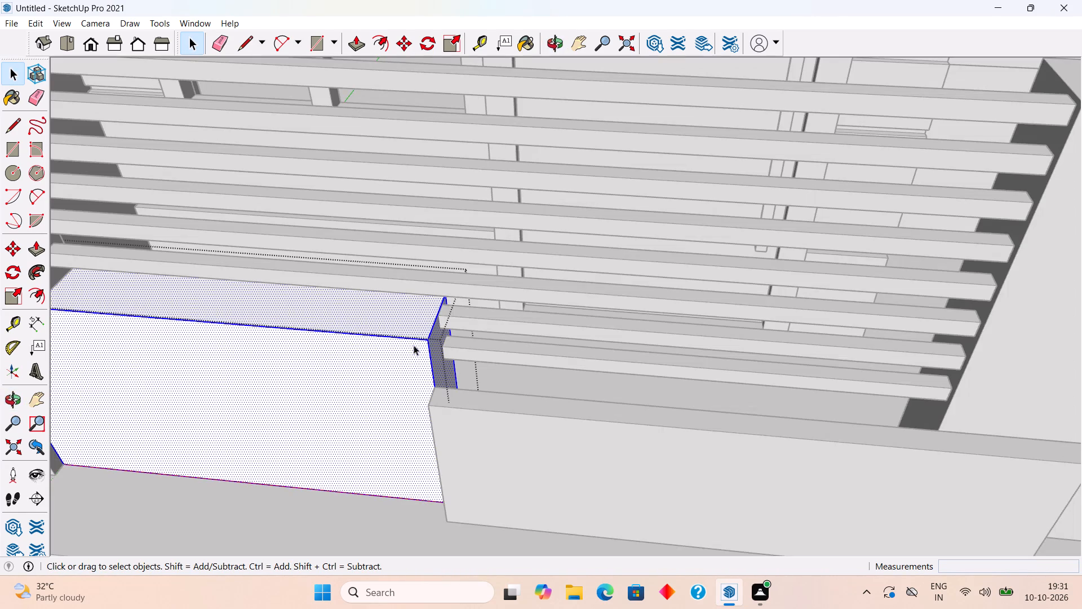
key(p)
click(446, 363)
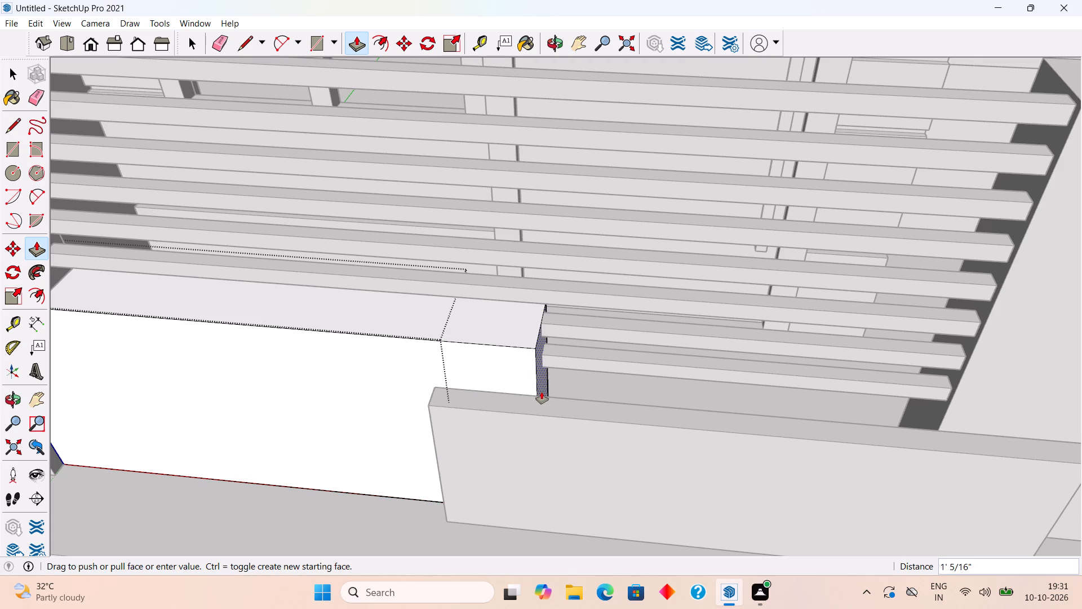
click(542, 392)
key(space)
Inside the slab's group, push its near end face in about 1' 5/16" so that it starts at the low wall's extended end.
middle_drag(516, 403, 604, 259)
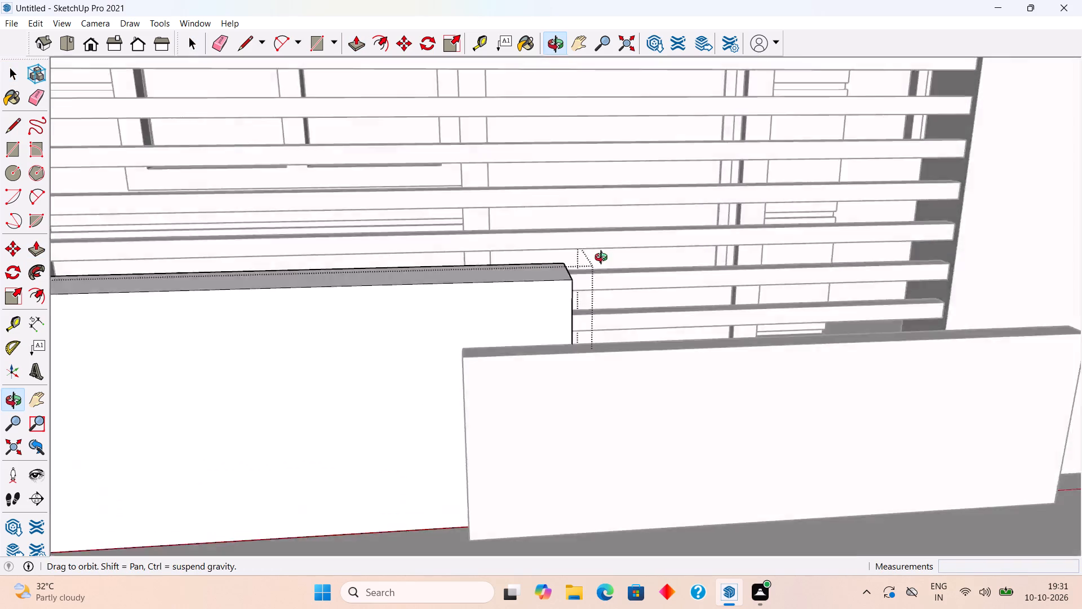
middle_drag(604, 259, 676, 223)
scroll(676, 223, down, 3)
triple_click(570, 400)
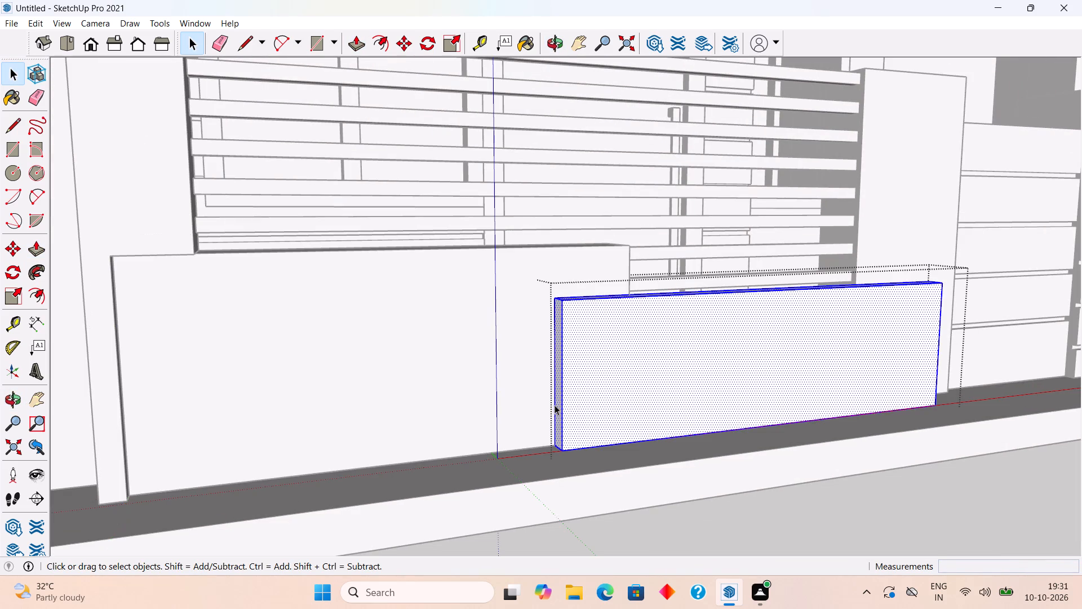
key(p)
click(555, 405)
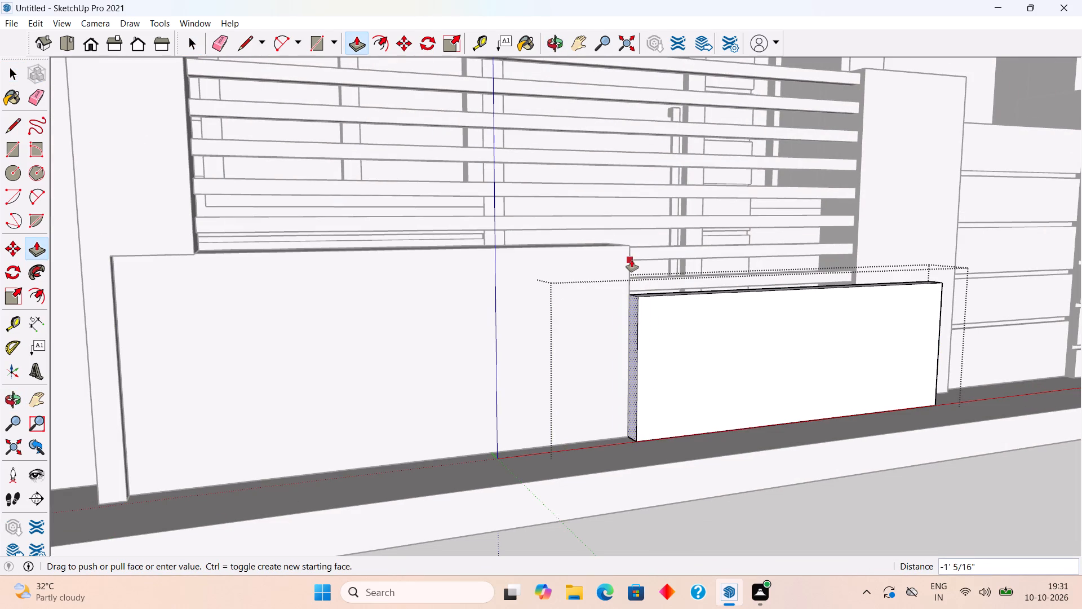
click(632, 260)
key(space)
click(725, 518)
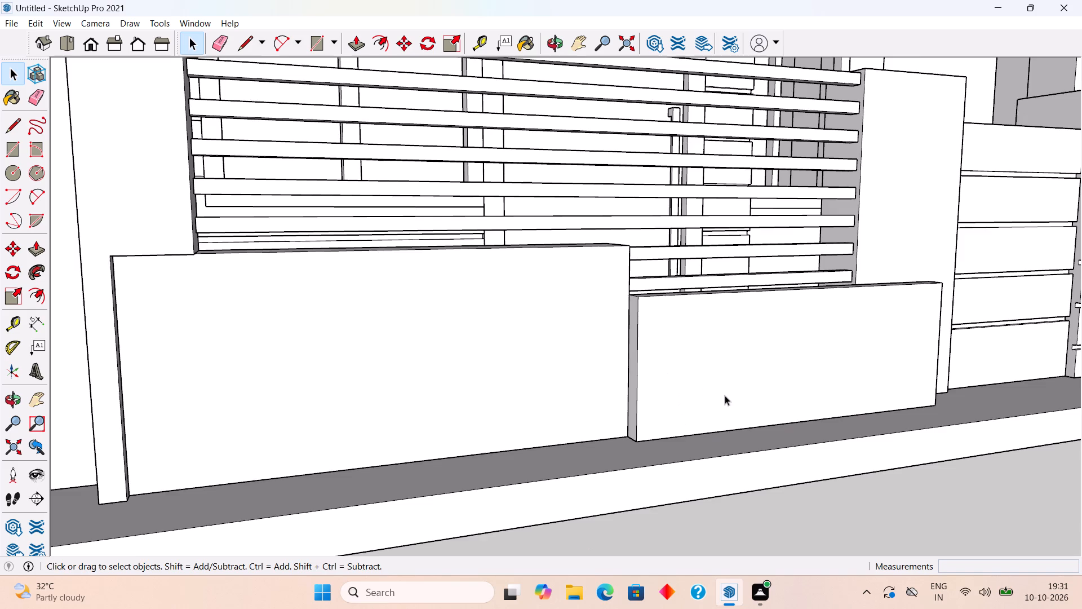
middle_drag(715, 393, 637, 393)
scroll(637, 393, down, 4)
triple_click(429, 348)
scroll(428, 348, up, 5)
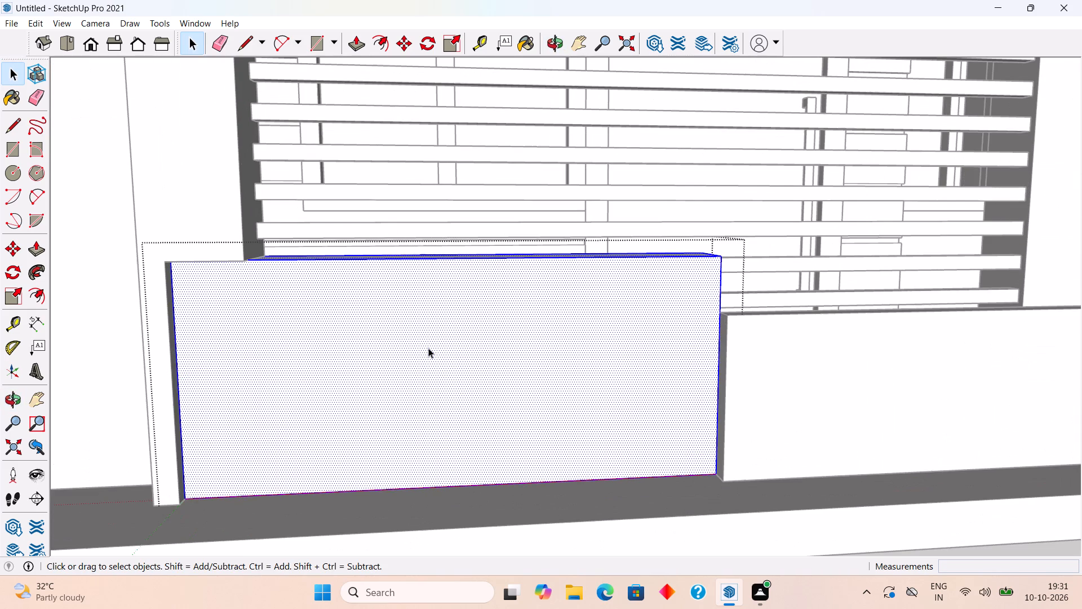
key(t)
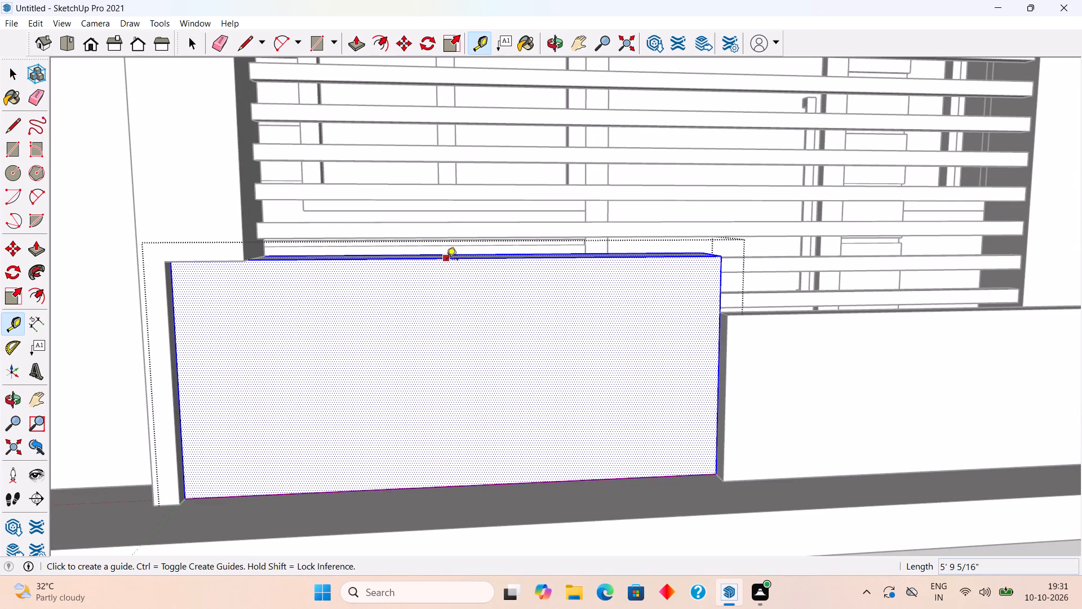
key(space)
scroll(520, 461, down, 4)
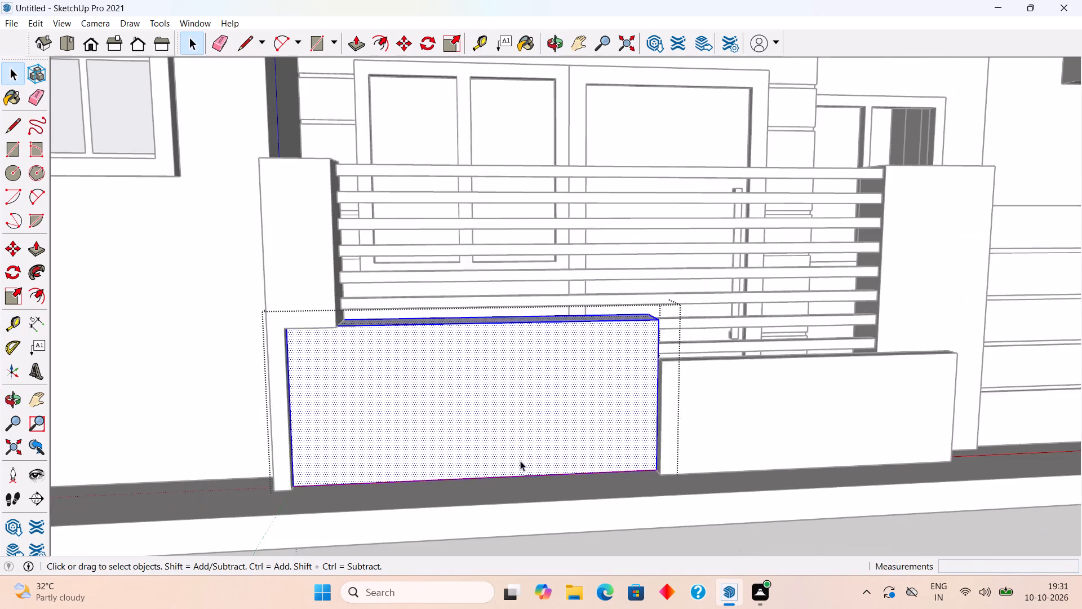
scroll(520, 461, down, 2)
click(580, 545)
Hide the slab group that fills the gap between the low wall and the tall pillar.
middle_drag(622, 451, 577, 466)
scroll(577, 466, down, 3)
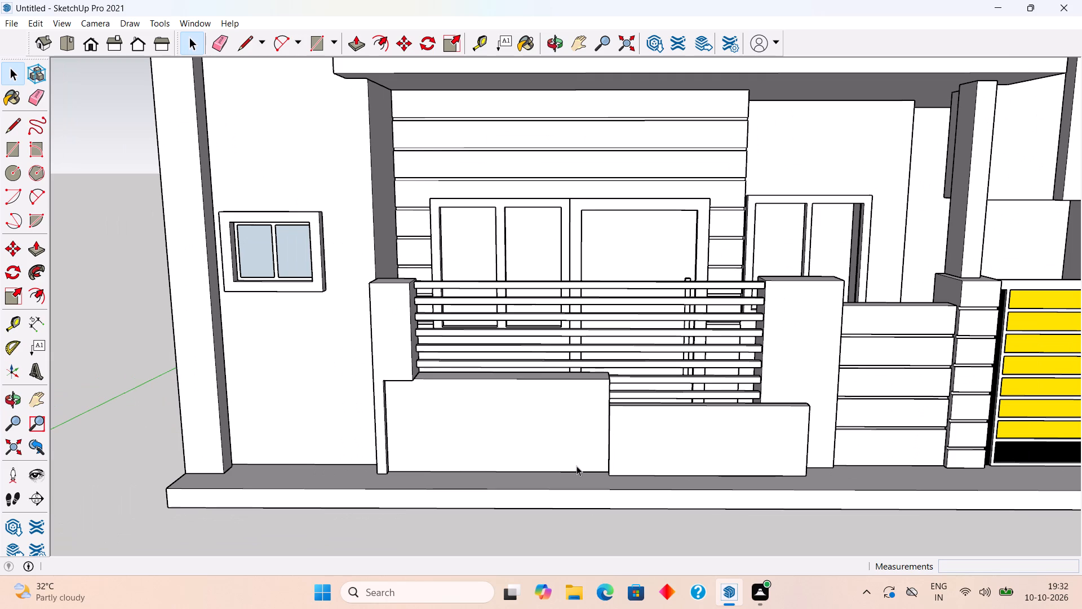
middle_drag(700, 399, 703, 452)
click(708, 465)
right_click(708, 465)
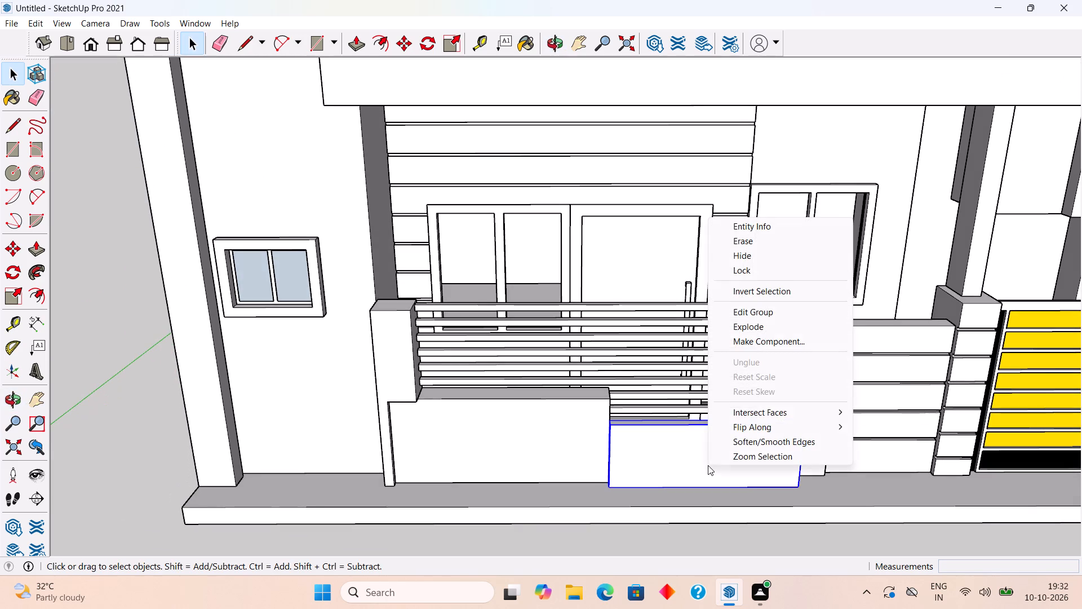
click(748, 255)
Place a guide along the low wall's front bottom edge and a parallel one about 8 7/16" behind it at the wall's back corner.
scroll(712, 456, up, 4)
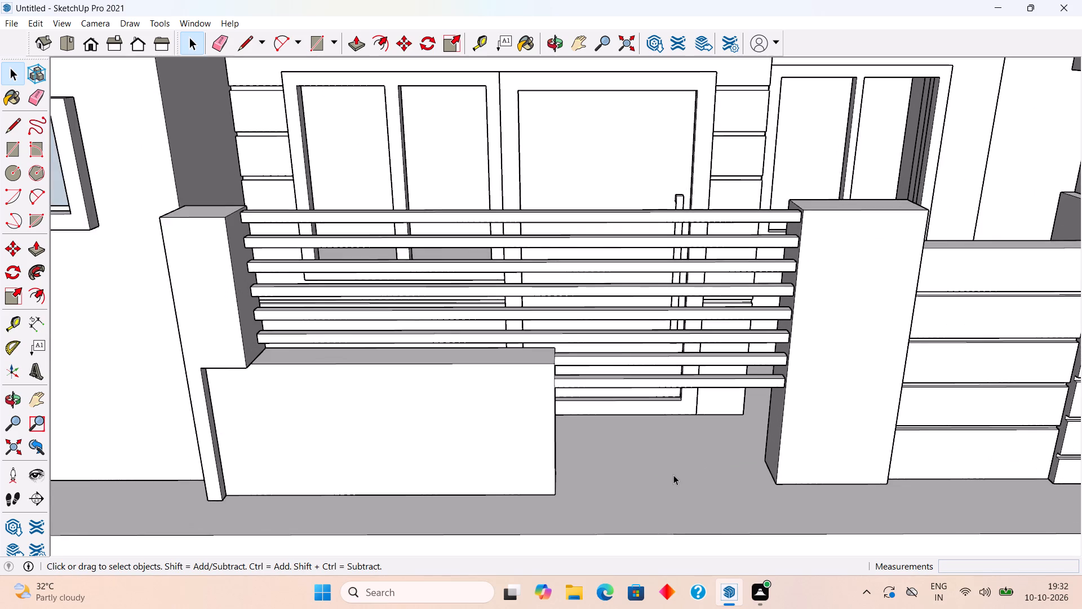
scroll(673, 475, up, 3)
middle_drag(669, 473, 646, 502)
key(y)
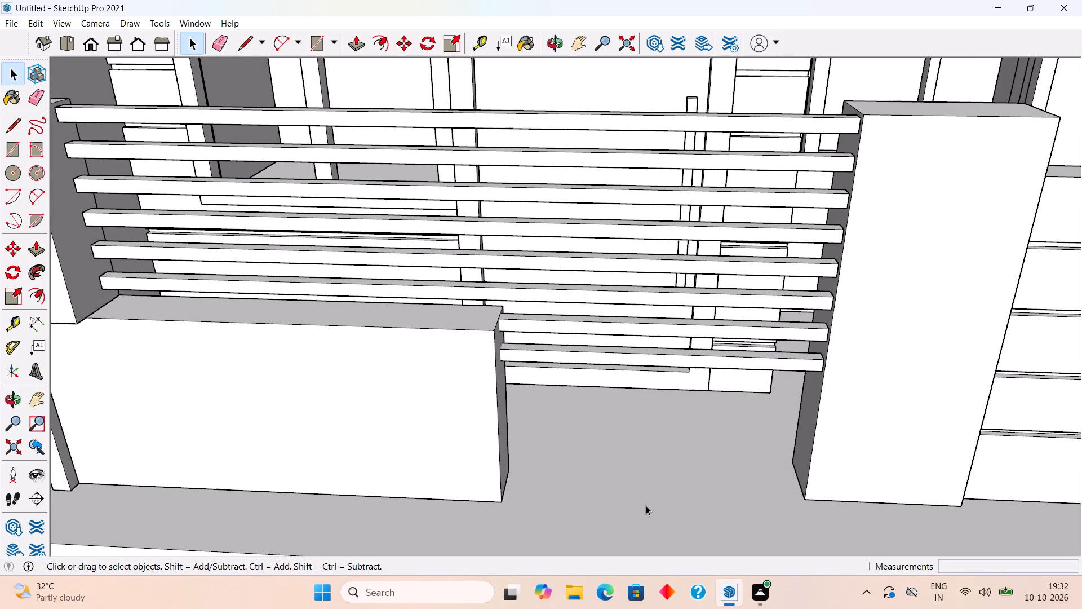
key(t)
double_click(460, 496)
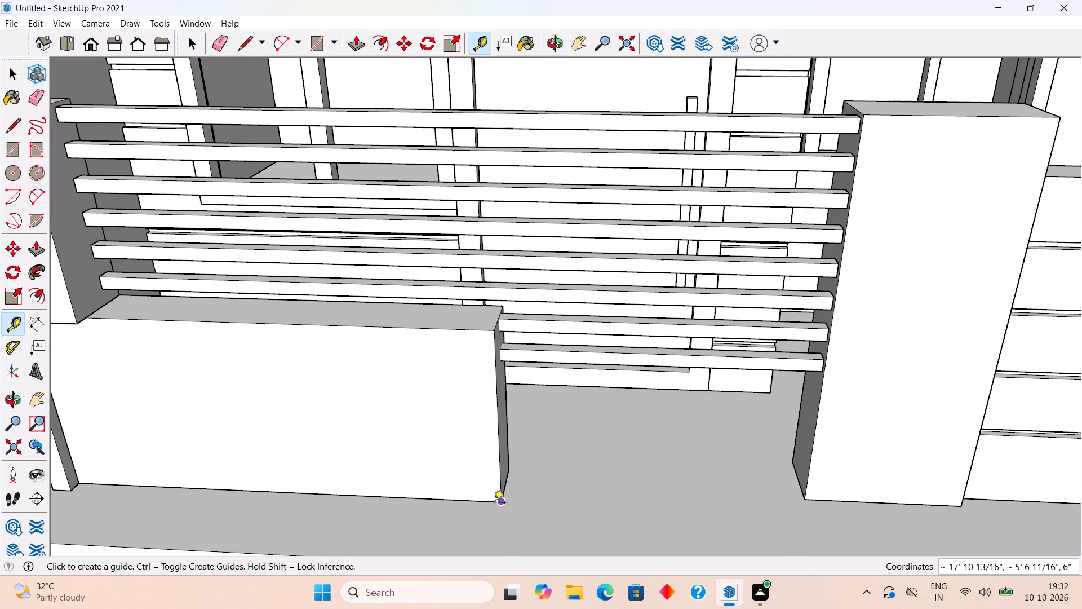
double_click(491, 504)
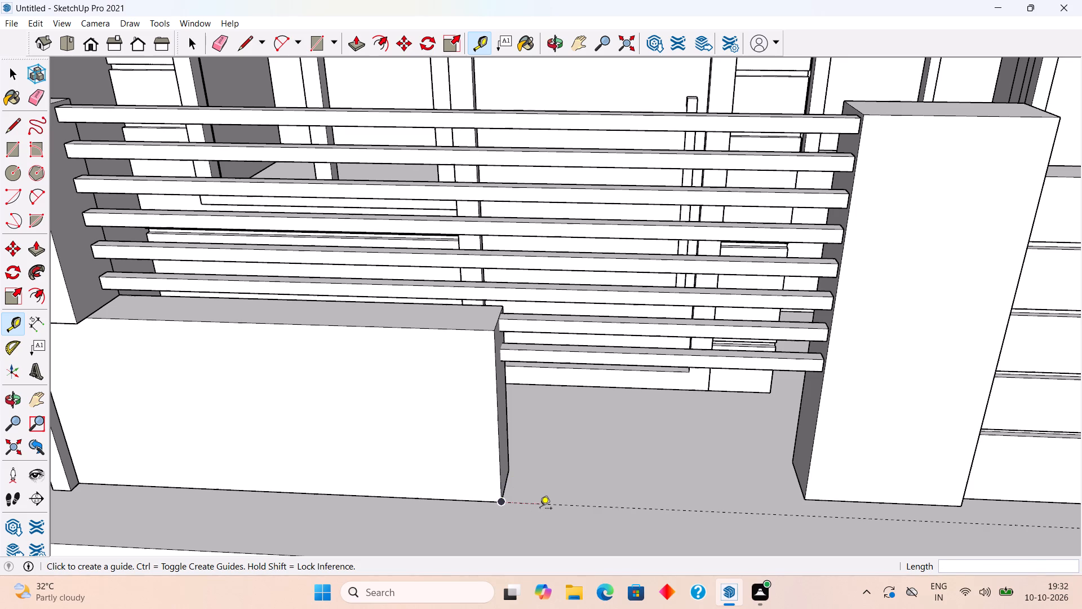
click(540, 506)
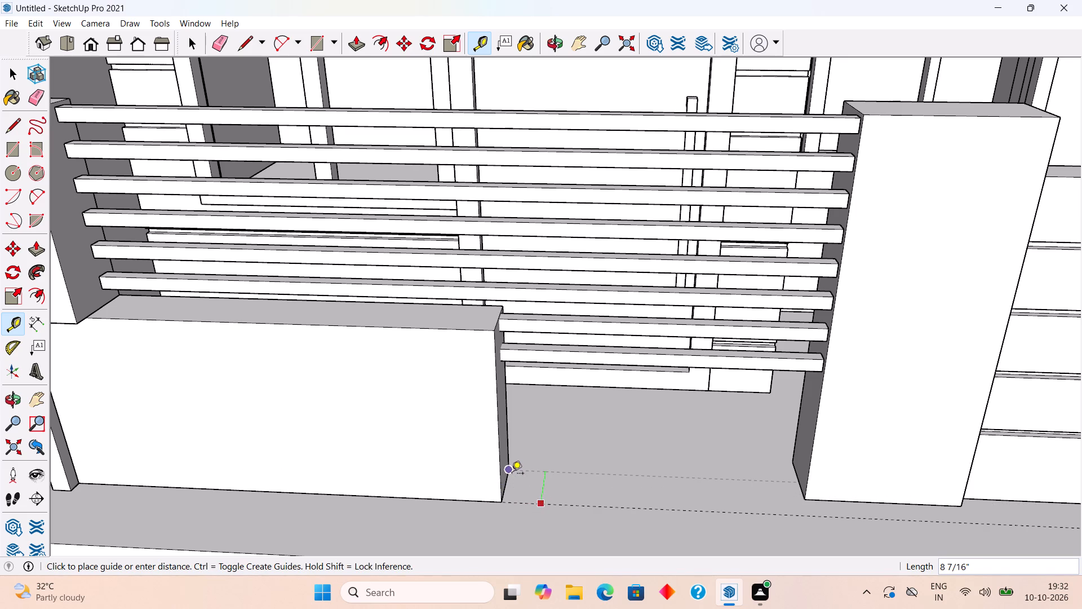
click(512, 474)
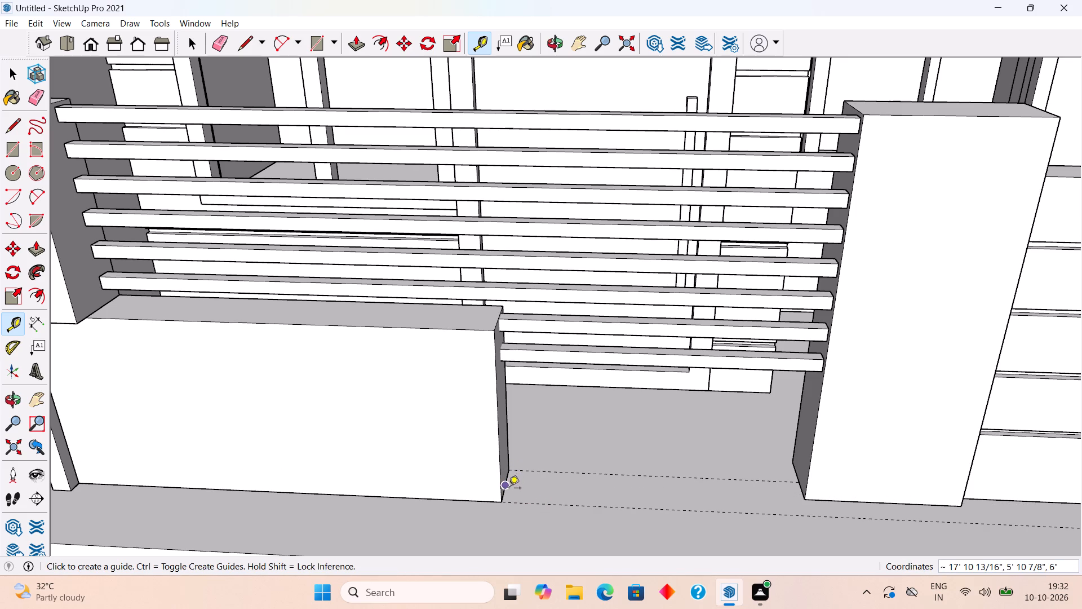
Place a cross guide 1.5' from the low wall's end face and a parallel guide 5" beyond it.
scroll(509, 489, up, 9)
click(498, 499)
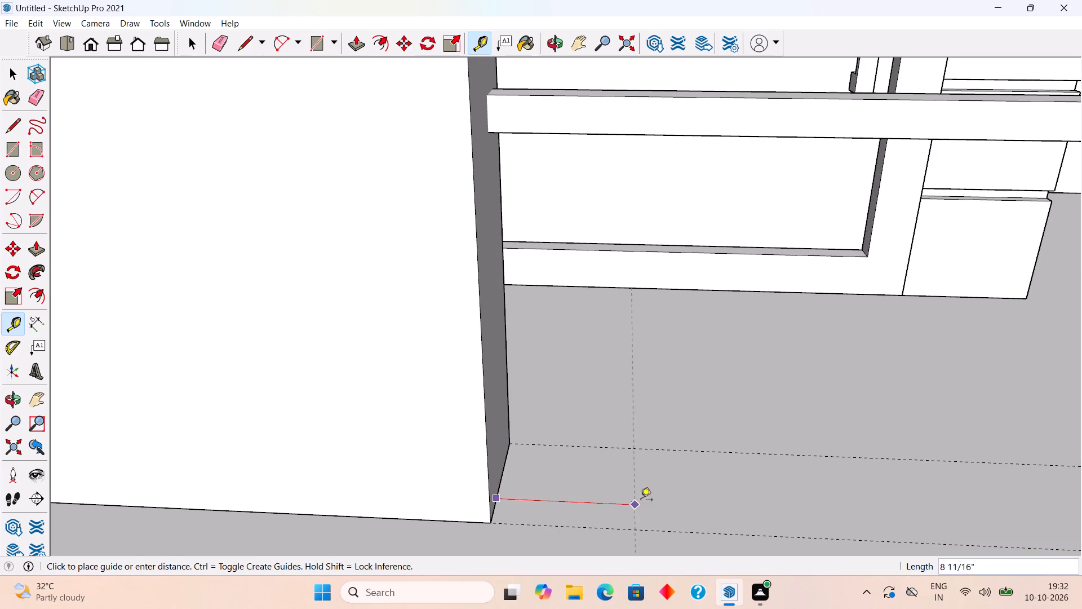
scroll(727, 505, down, 7)
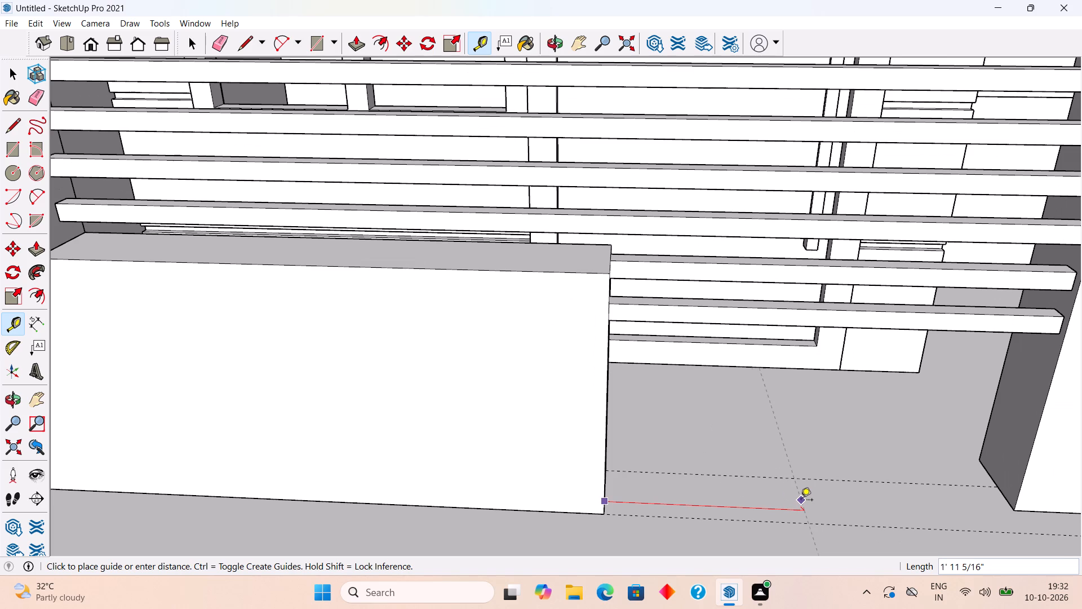
text(1.5')
key(Return)
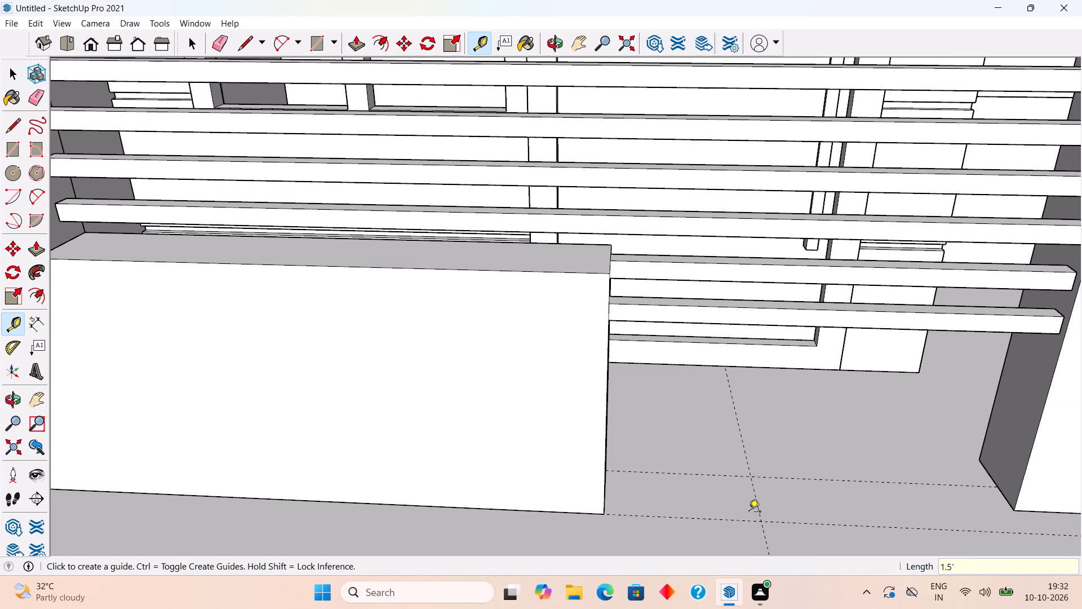
click(759, 500)
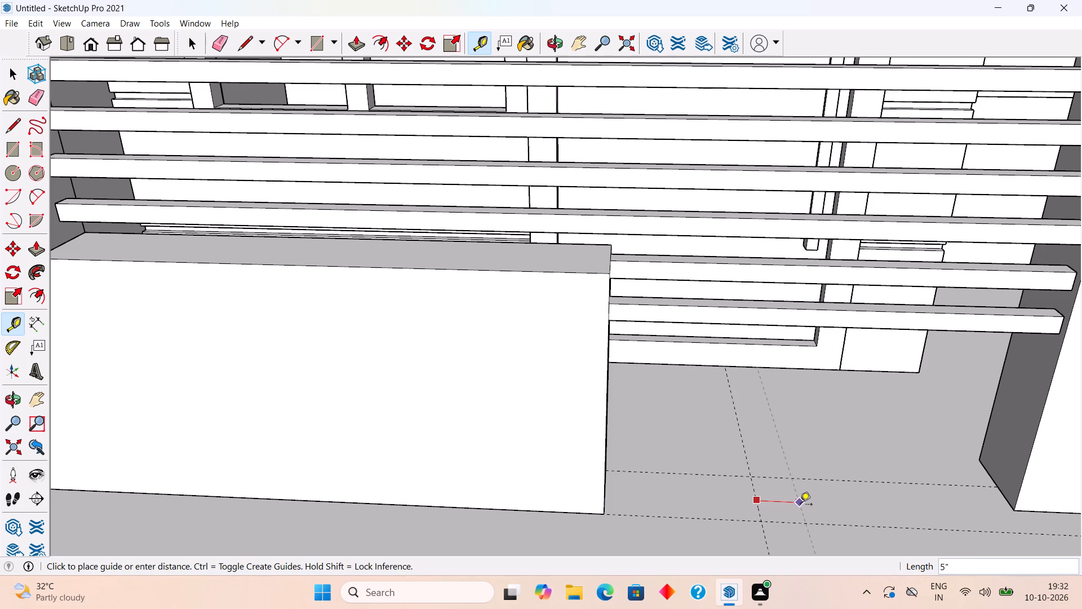
text(5")
key(Return)
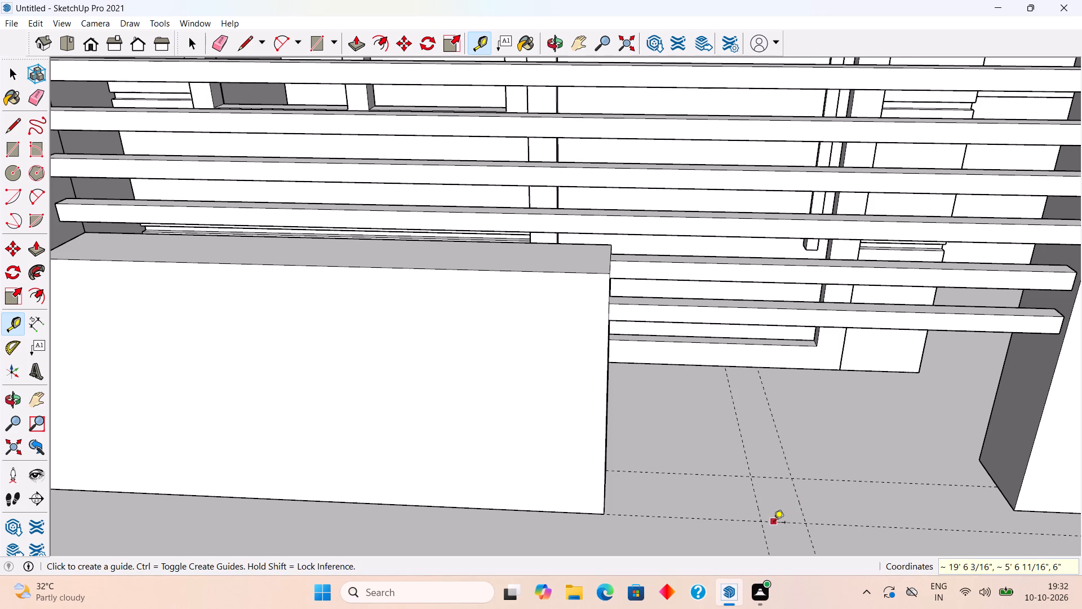
scroll(774, 523, up, 6)
key(space)
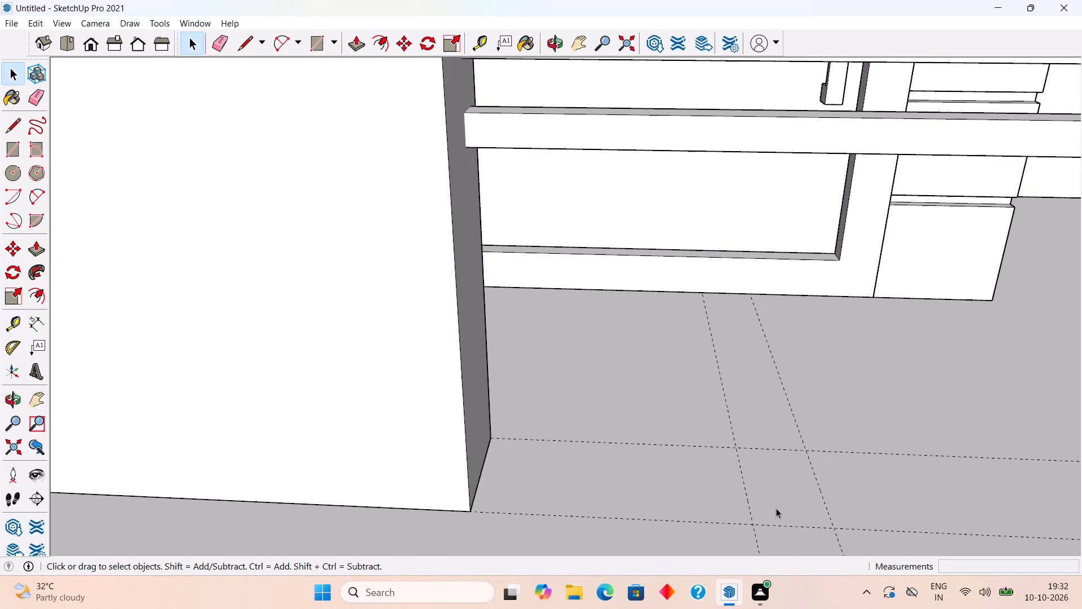
Draw a rectangle of about 2 1/4" by 2" on the floor in the middle of the area enclosed by the four guides.
middle_drag(774, 498, 569, 519)
scroll(627, 509, down, 1)
scroll(568, 518, down, 7)
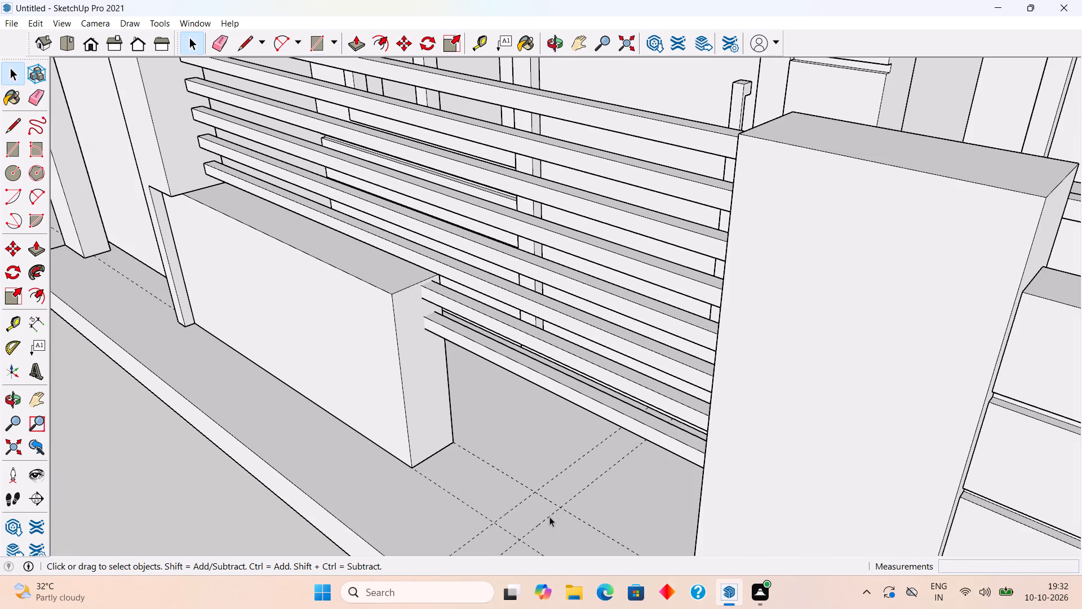
key(r)
click(521, 513)
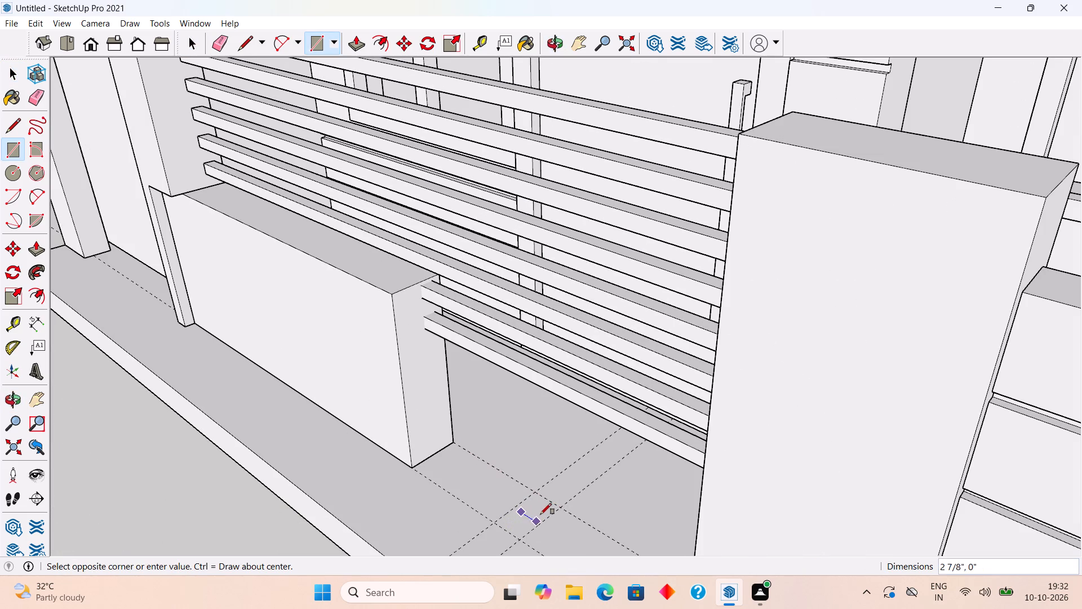
scroll(540, 515, up, 10)
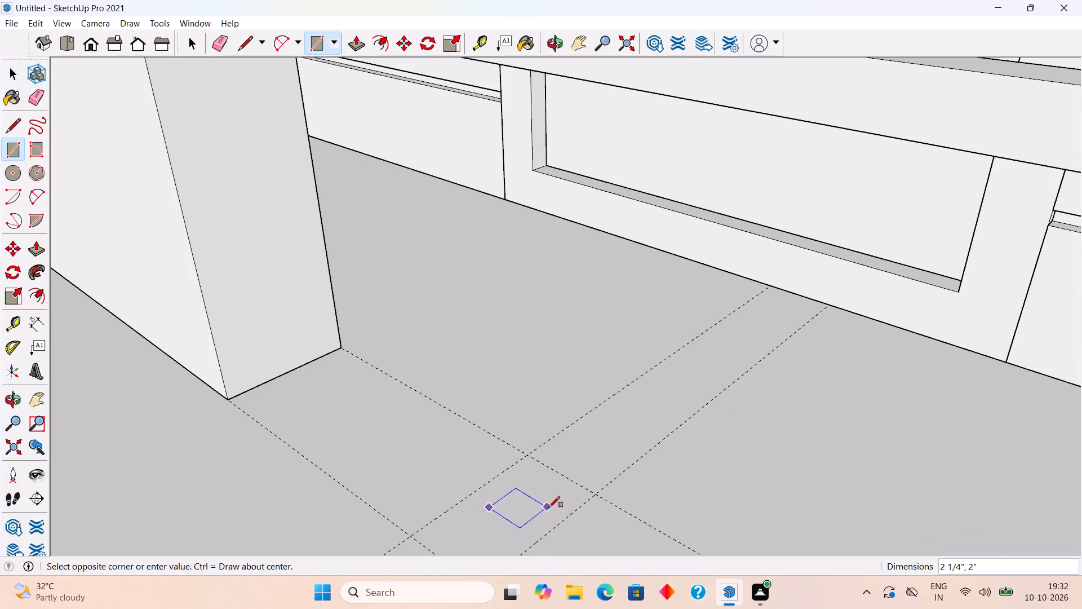
click(551, 507)
Push/Pull the small floor rectangle upward about 1' 7 7/16" to form a post beneath the railing.
key(p)
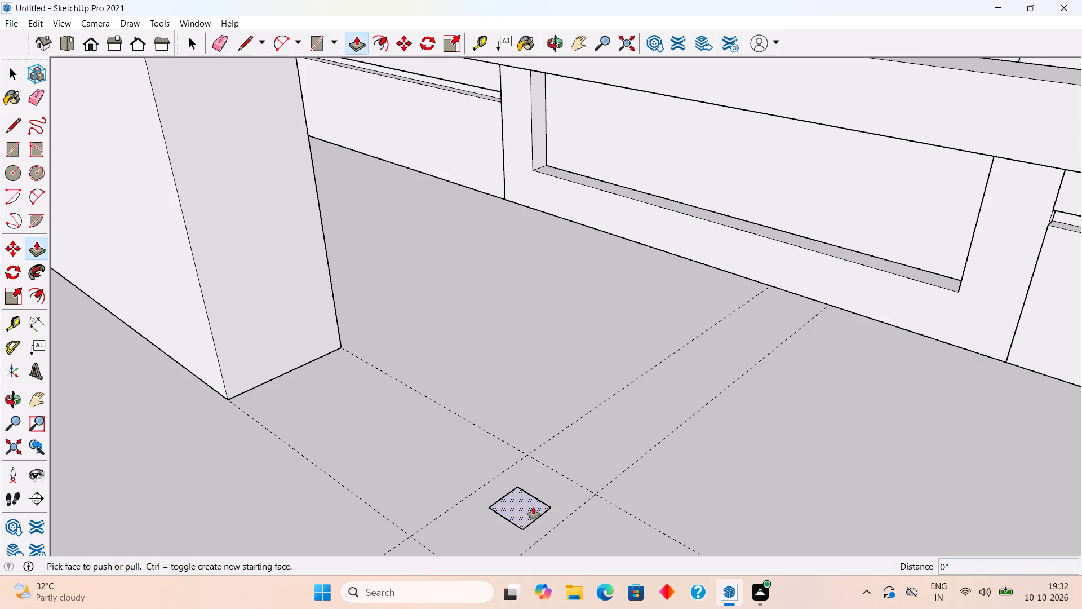
click(533, 507)
drag(534, 506, 564, 303)
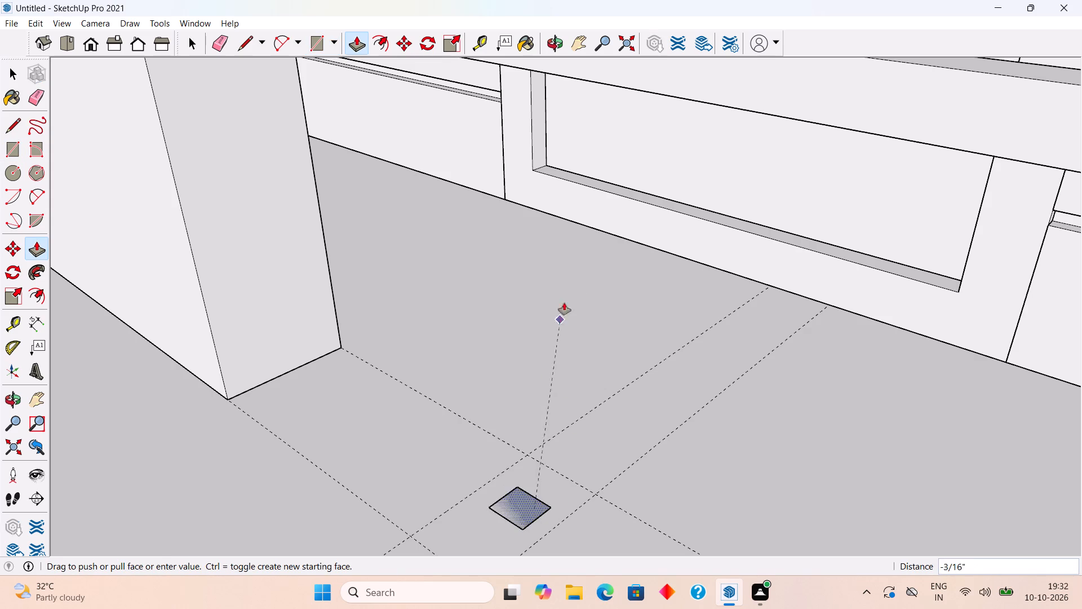
drag(564, 303, 539, 138)
Extend the post's top face upward by about 3' 1 13/16" to reach the underside of the top rail.
scroll(543, 133, down, 7)
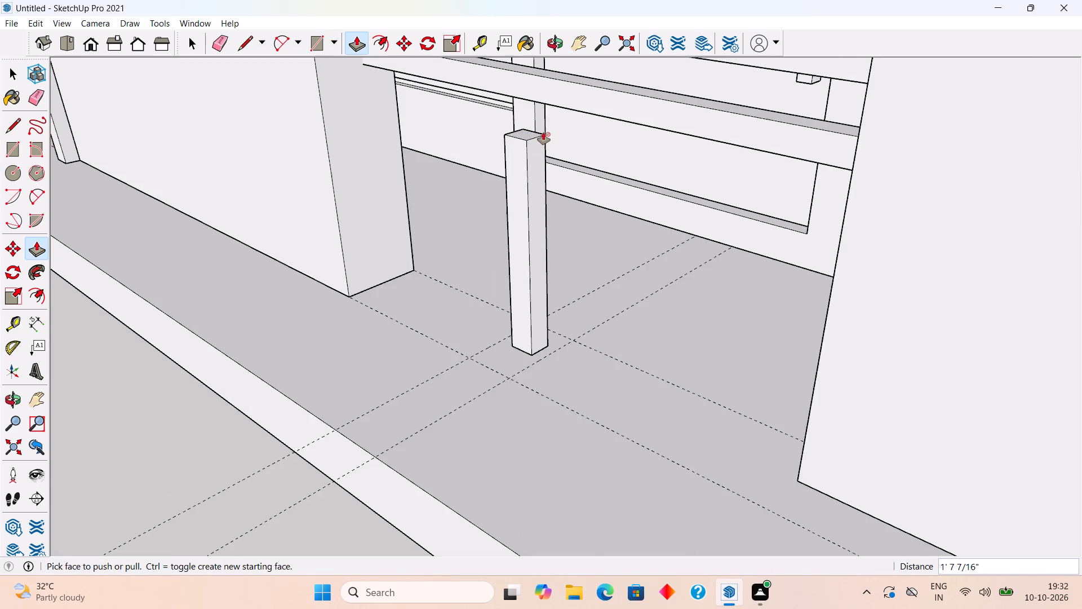
scroll(543, 133, down, 17)
scroll(543, 123, up, 1)
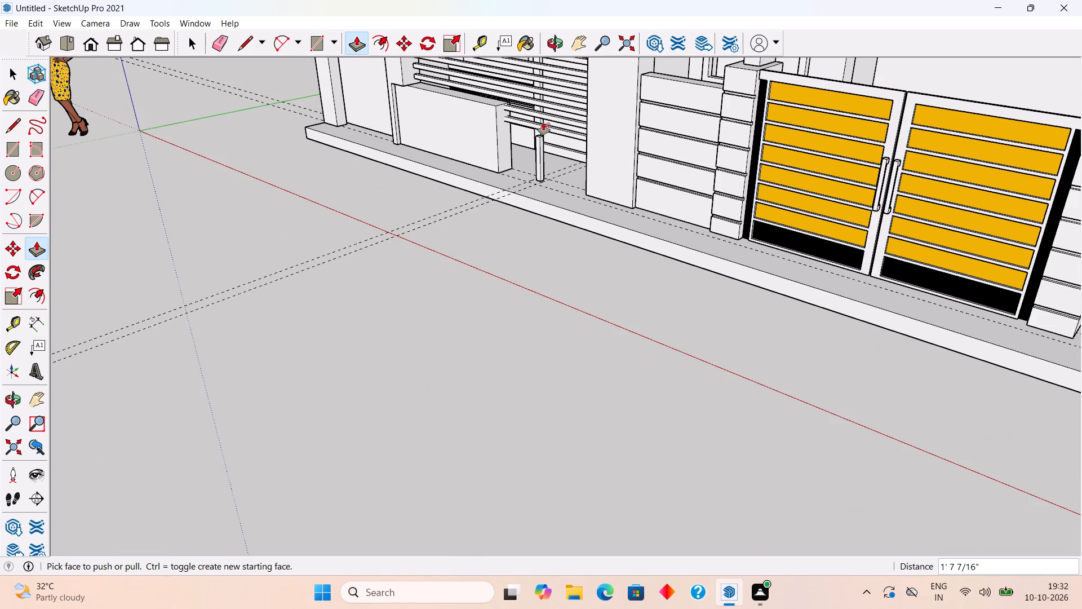
scroll(543, 123, down, 4)
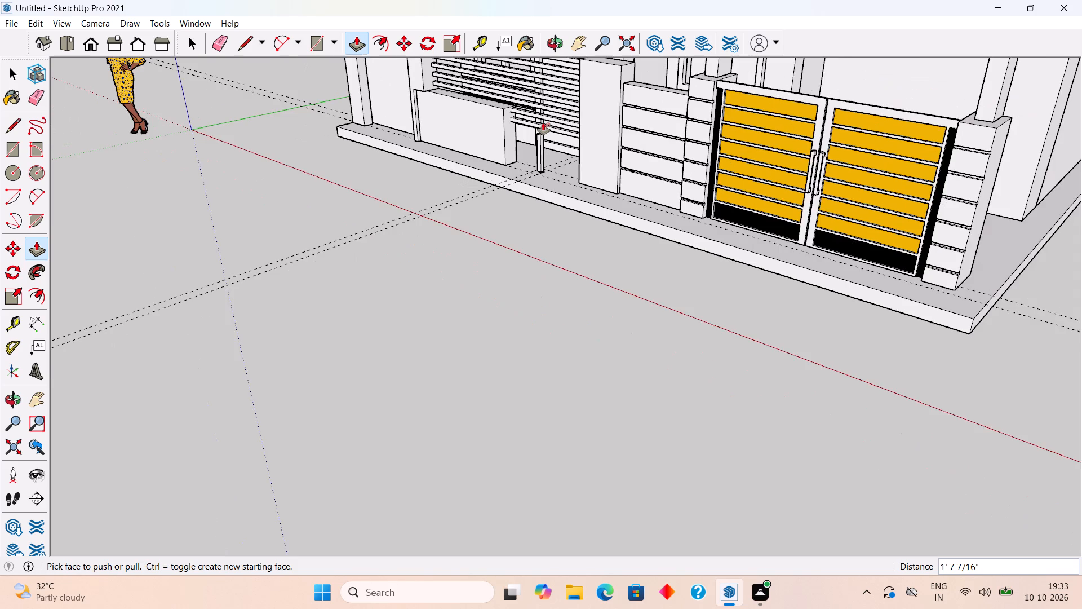
scroll(543, 123, down, 5)
scroll(556, 68, up, 17)
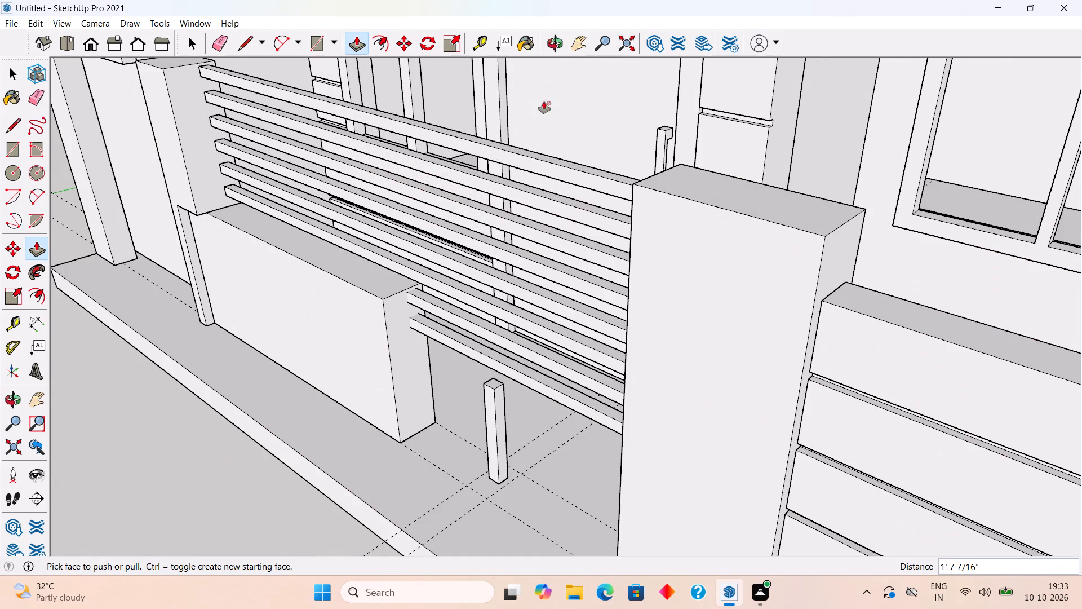
key(space)
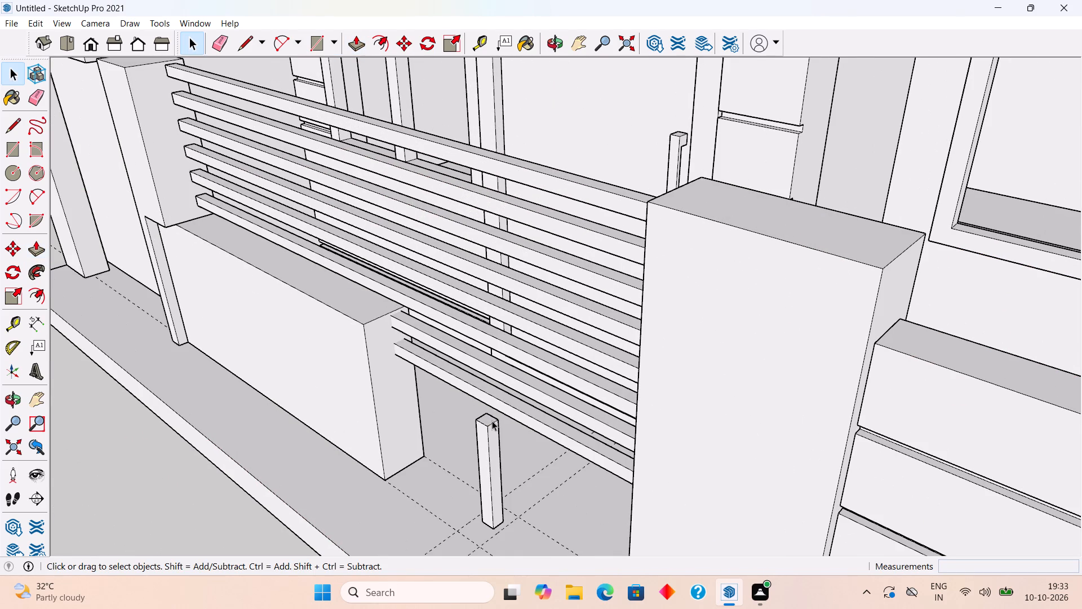
click(492, 421)
scroll(490, 421, up, 5)
click(490, 421)
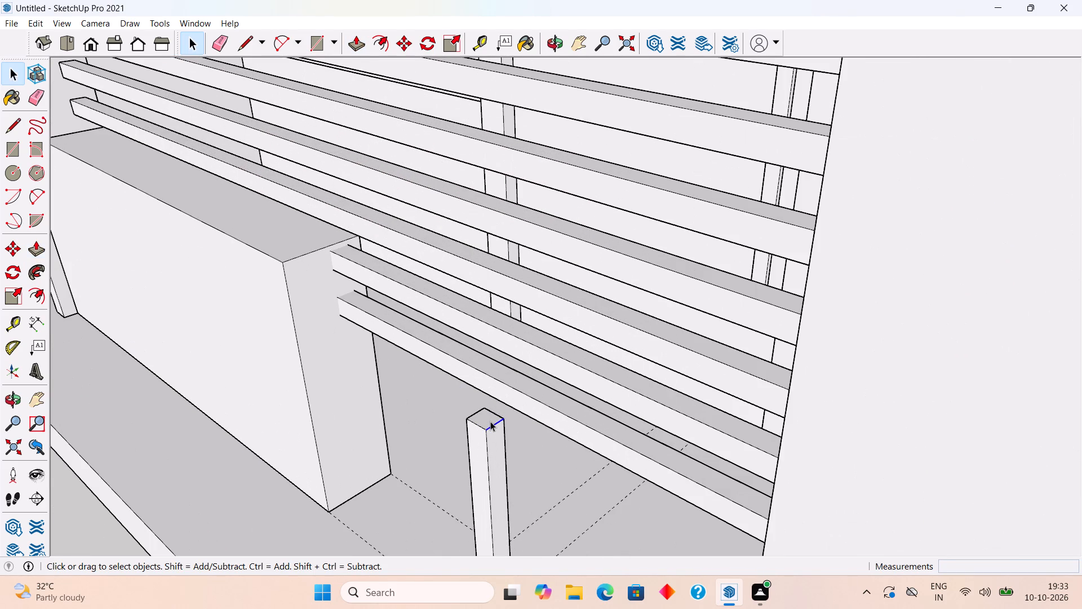
key(p)
click(490, 421)
scroll(511, 325, down, 13)
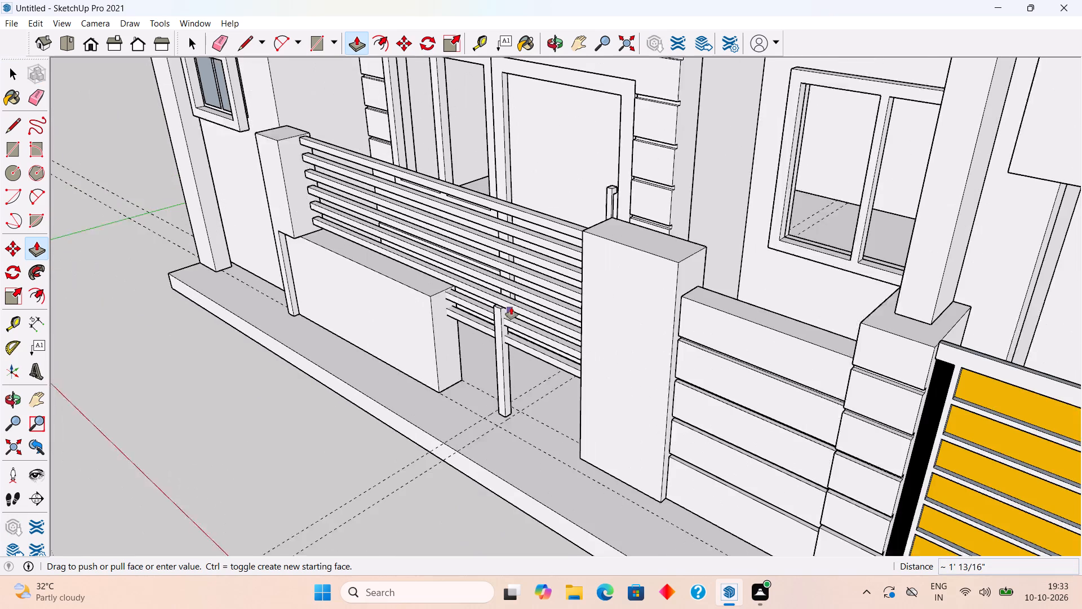
click(517, 226)
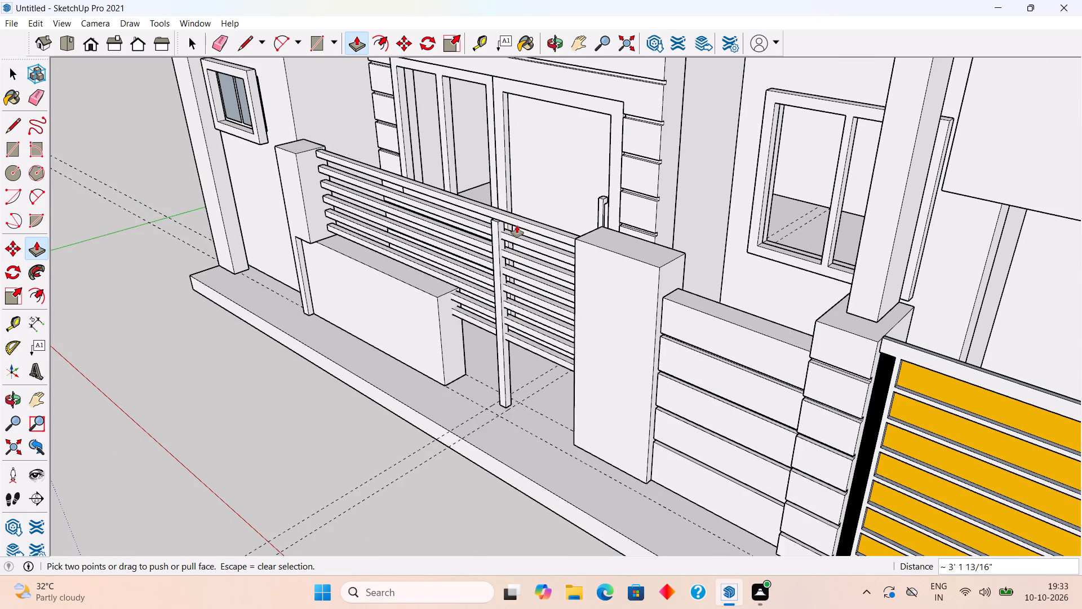
Select all of the post's geometry and make it a group.
key(space)
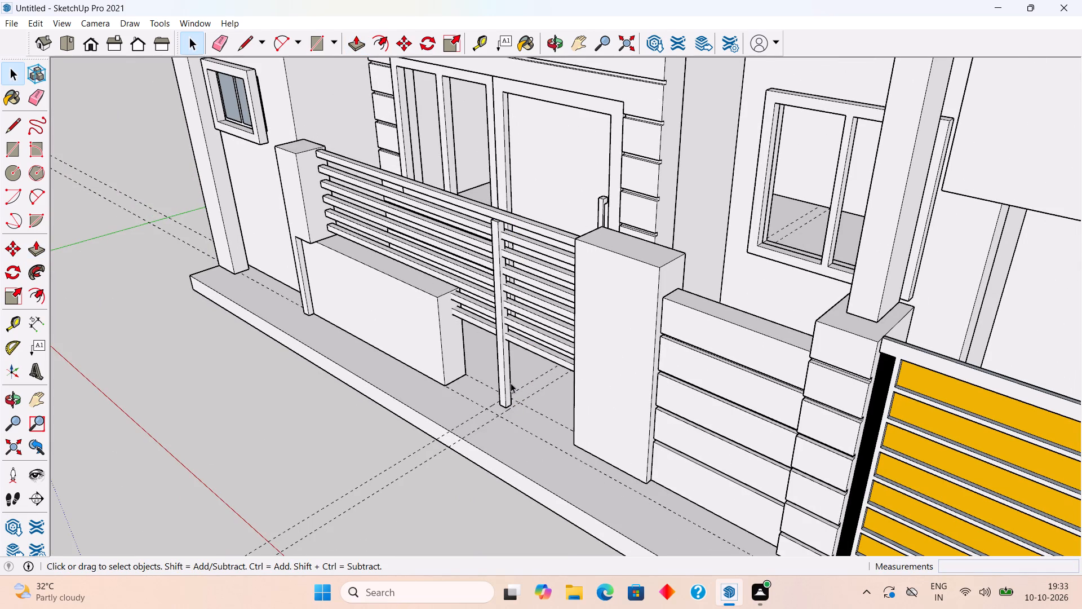
double_click(511, 383)
double_click(511, 383)
right_click(511, 383)
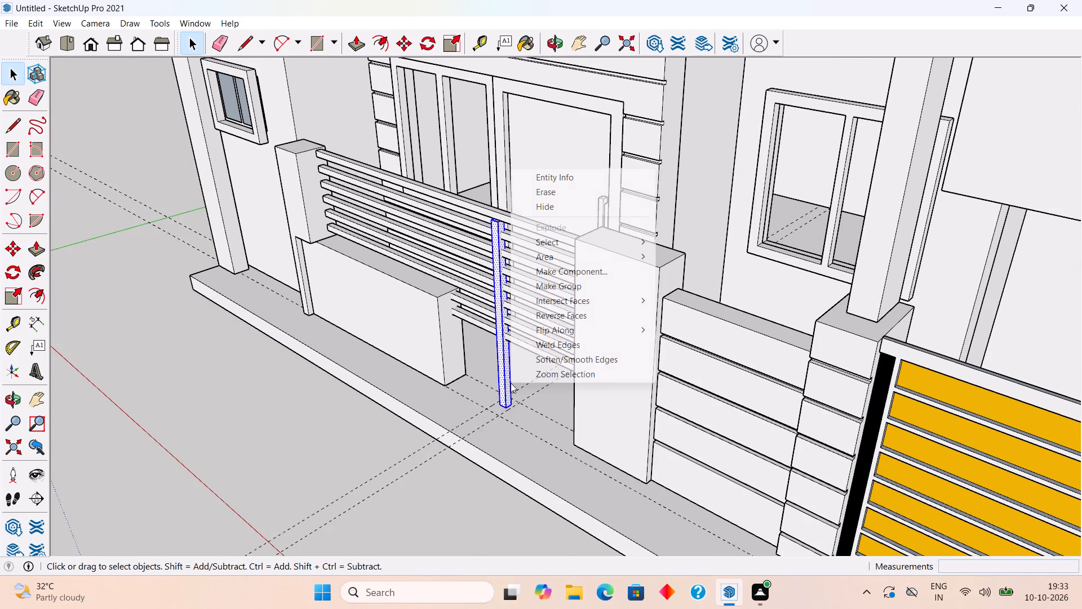
click(568, 285)
Move the post group back about 1" so its front top corner meets the railing's front face.
scroll(498, 416, up, 5)
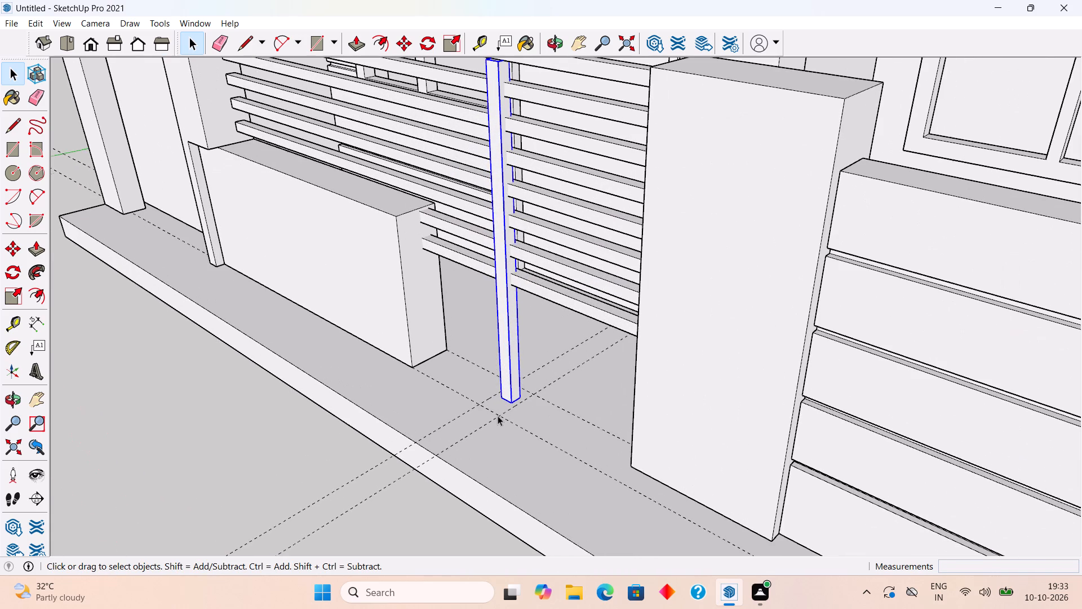
scroll(535, 387, down, 2)
scroll(517, 111, up, 4)
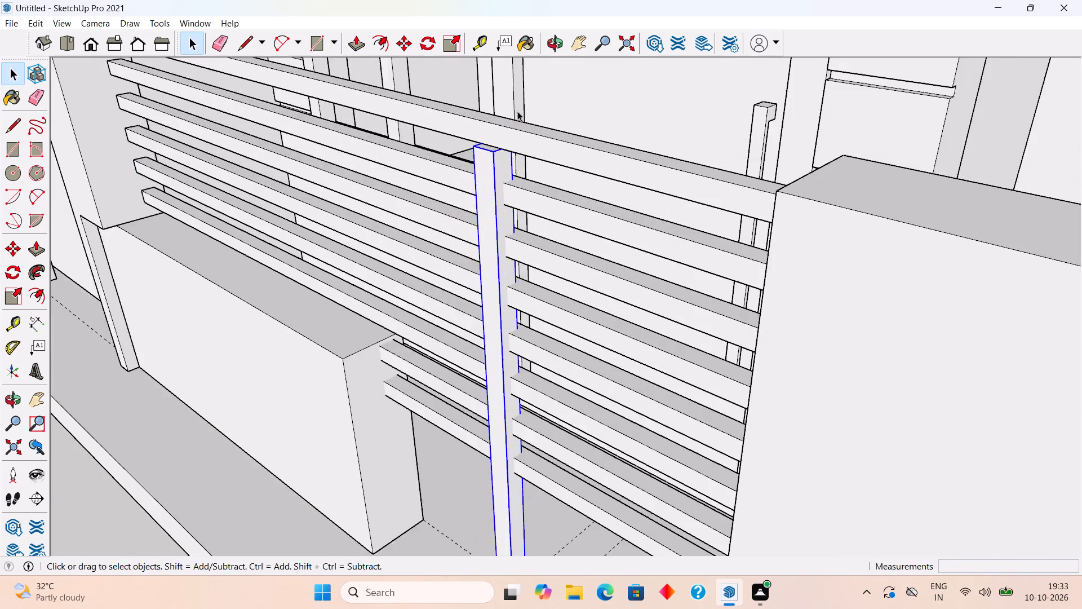
scroll(517, 111, up, 6)
key(m)
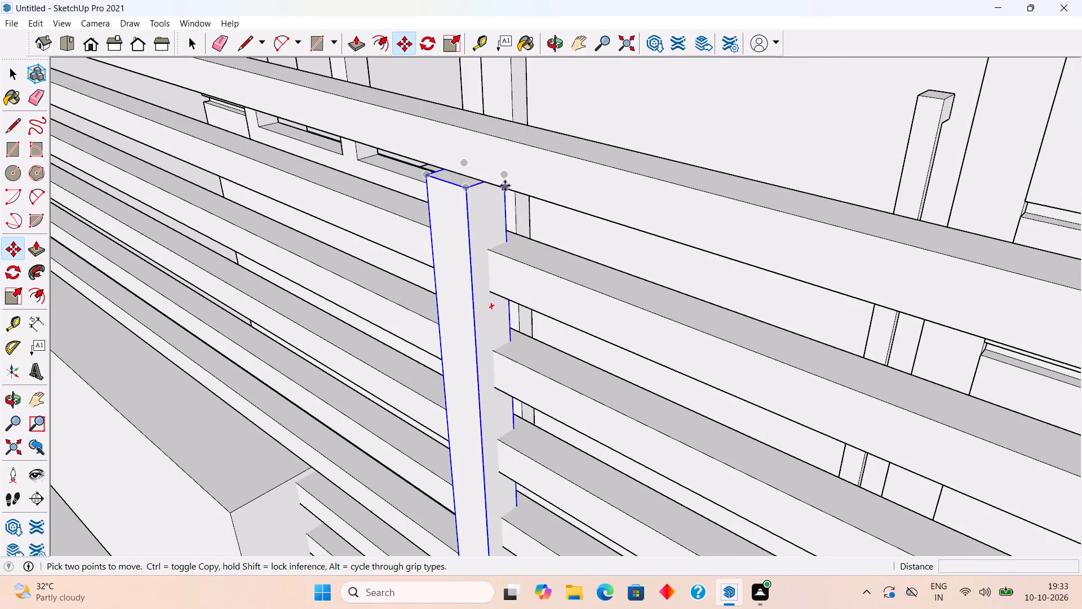
click(464, 190)
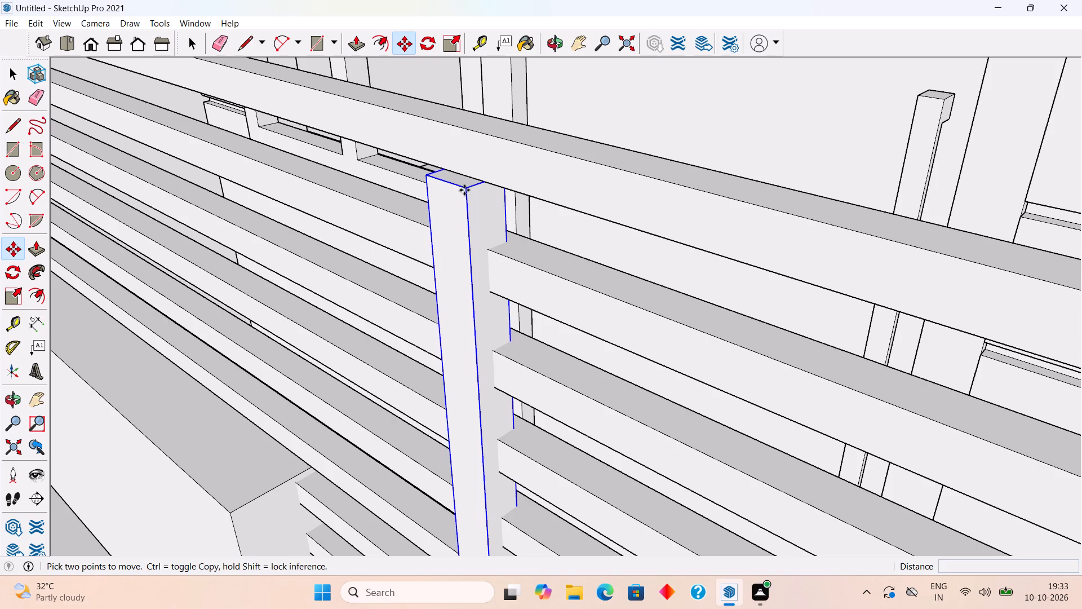
click(480, 181)
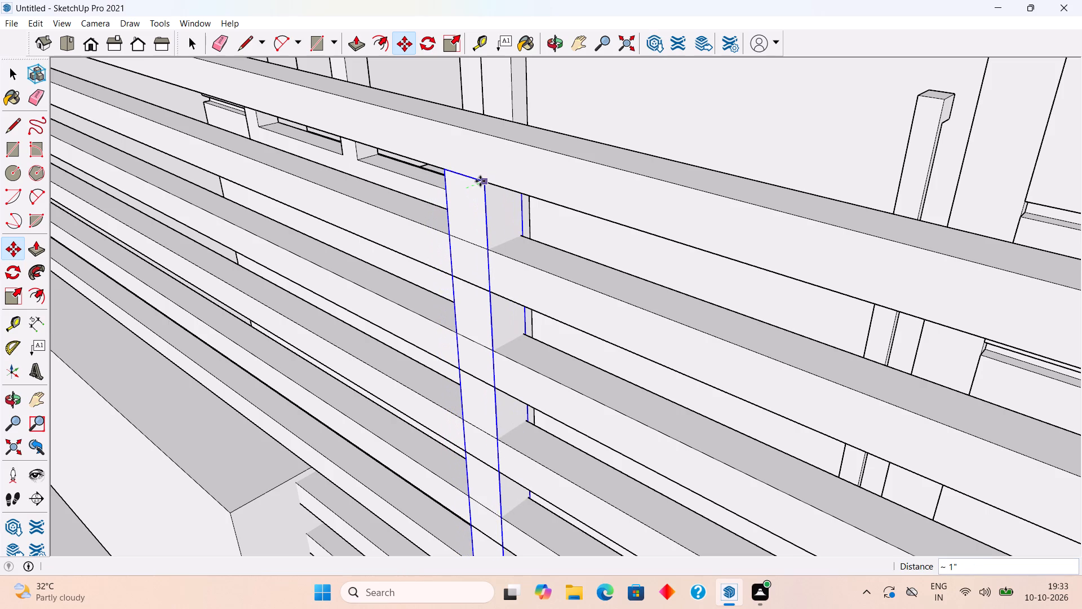
key(space)
scroll(480, 181, down, 20)
scroll(480, 181, down, 2)
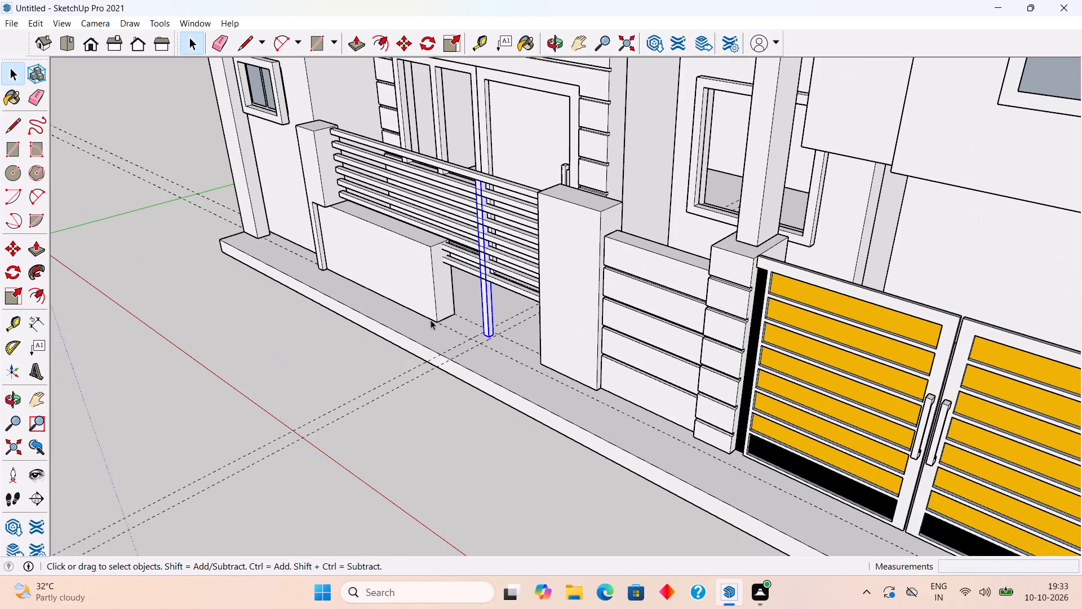
click(420, 408)
Move the post group 4" along the railing toward the low wall.
middle_click(783, 325)
middle_drag(552, 370, 938, 313)
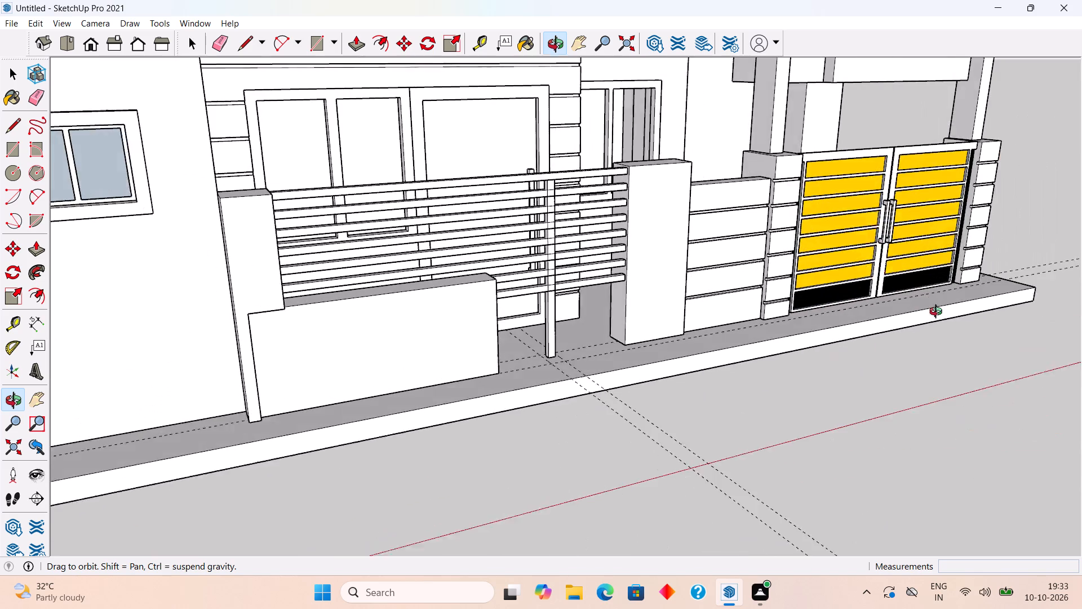
middle_drag(938, 313, 850, 316)
scroll(850, 316, up, 1)
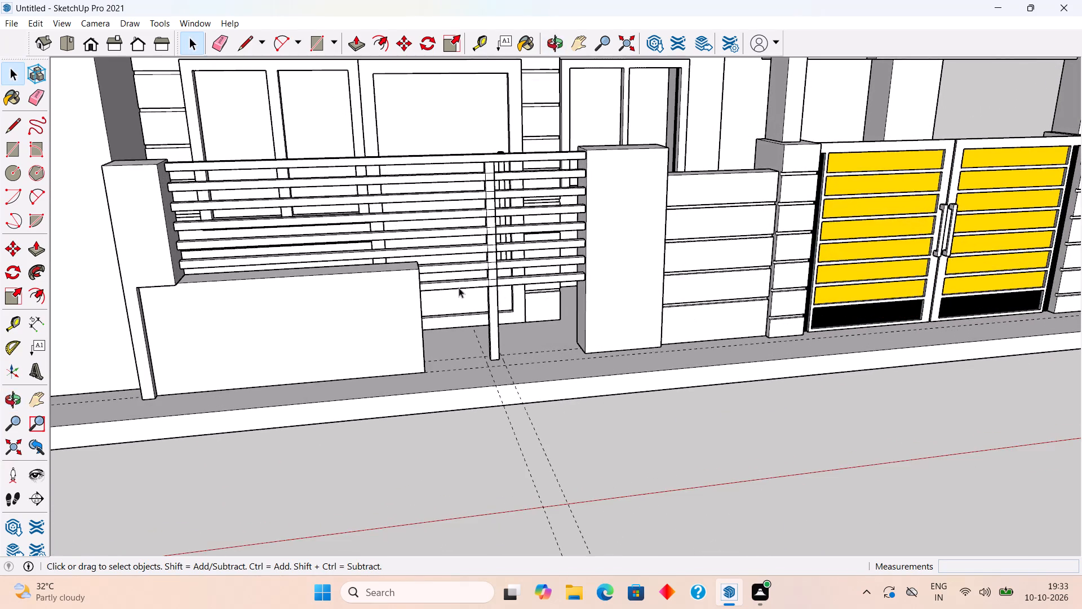
scroll(451, 288, up, 5)
middle_drag(553, 289, 524, 266)
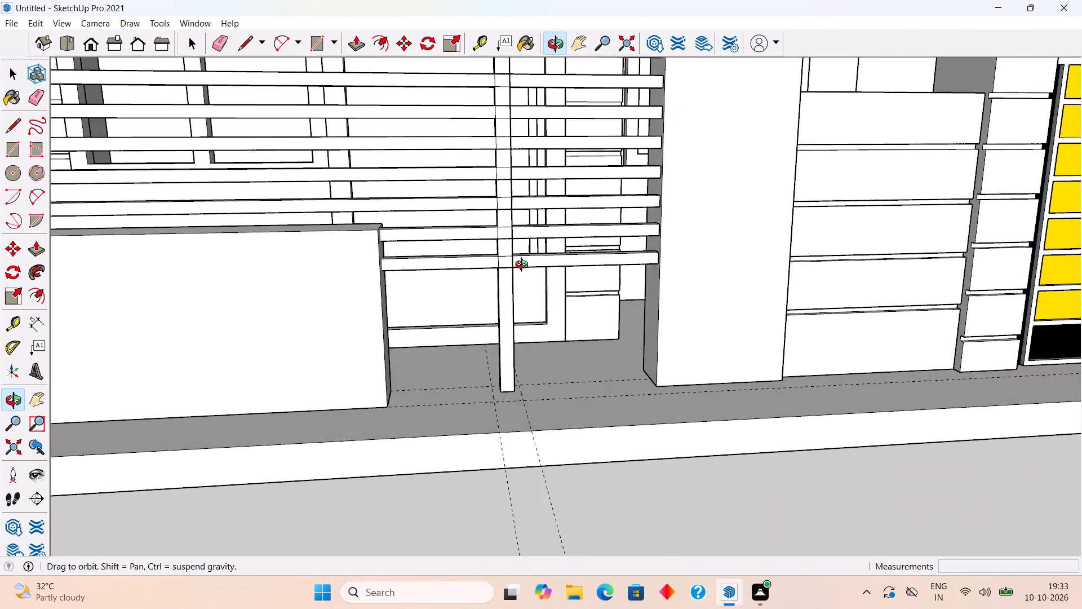
middle_drag(524, 266, 524, 268)
scroll(515, 289, up, 4)
click(493, 308)
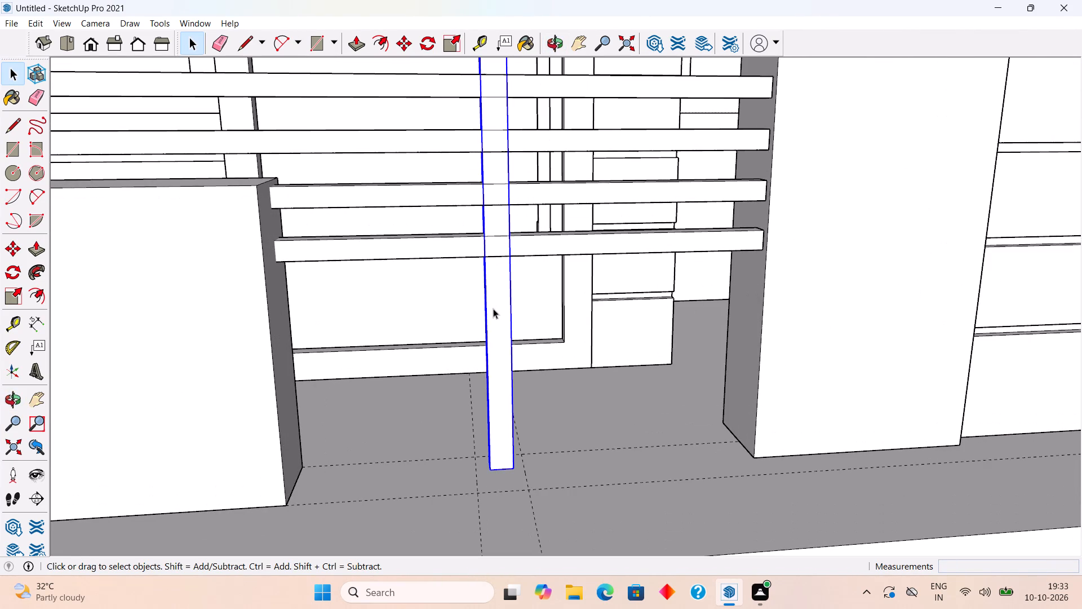
key(m)
click(493, 308)
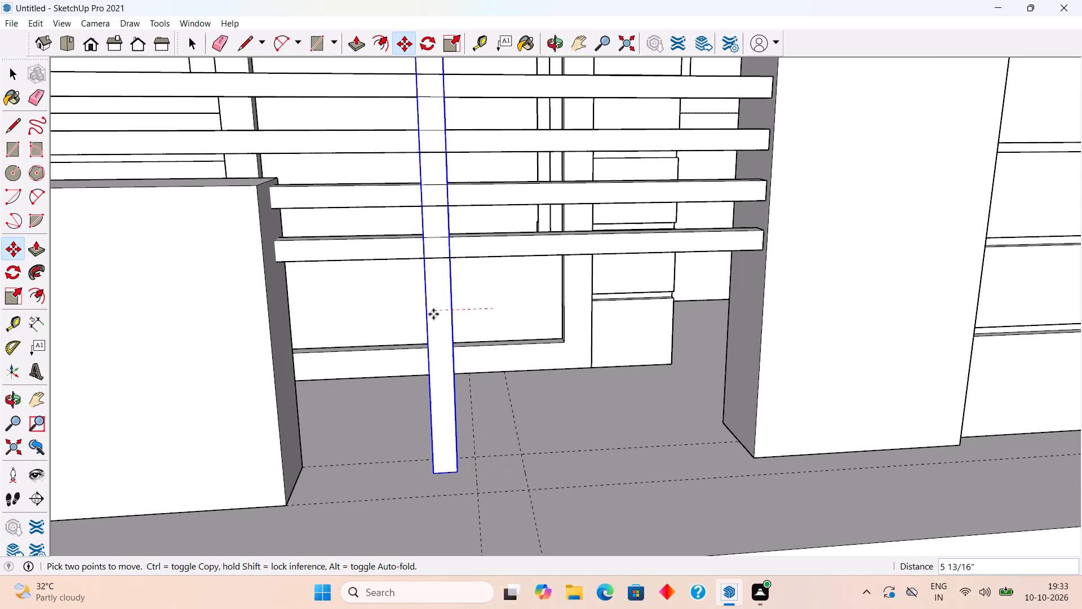
text(4")
key(Return)
key(space)
scroll(447, 325, down, 7)
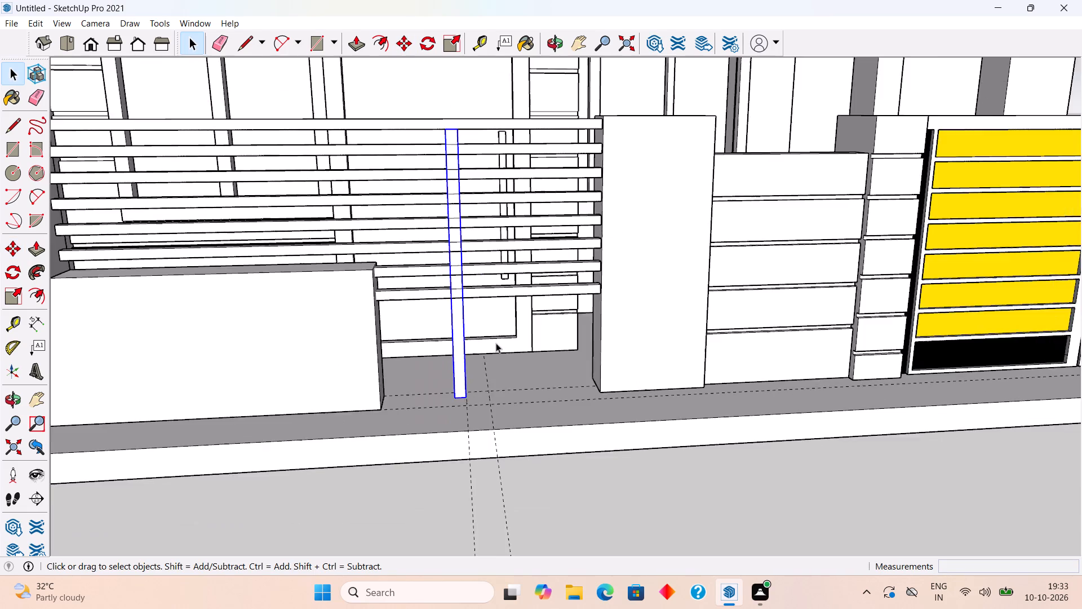
scroll(496, 343, down, 7)
click(590, 536)
Open the post group for editing and Push/Pull its front face by 0.3".
middle_drag(613, 398, 609, 453)
scroll(609, 453, down, 4)
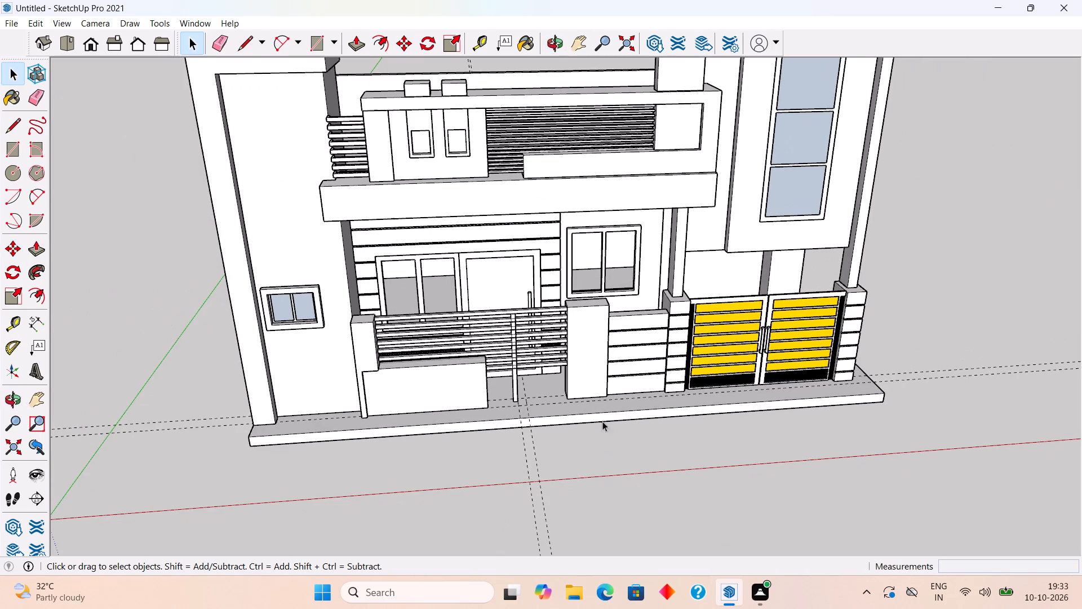
middle_drag(539, 361, 467, 290)
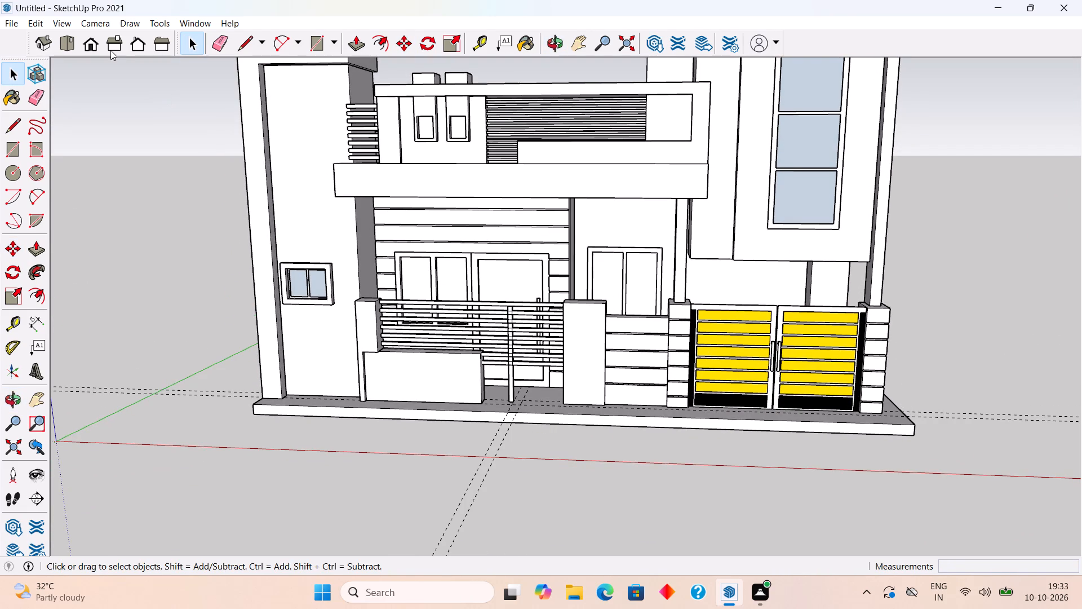
scroll(551, 369, up, 8)
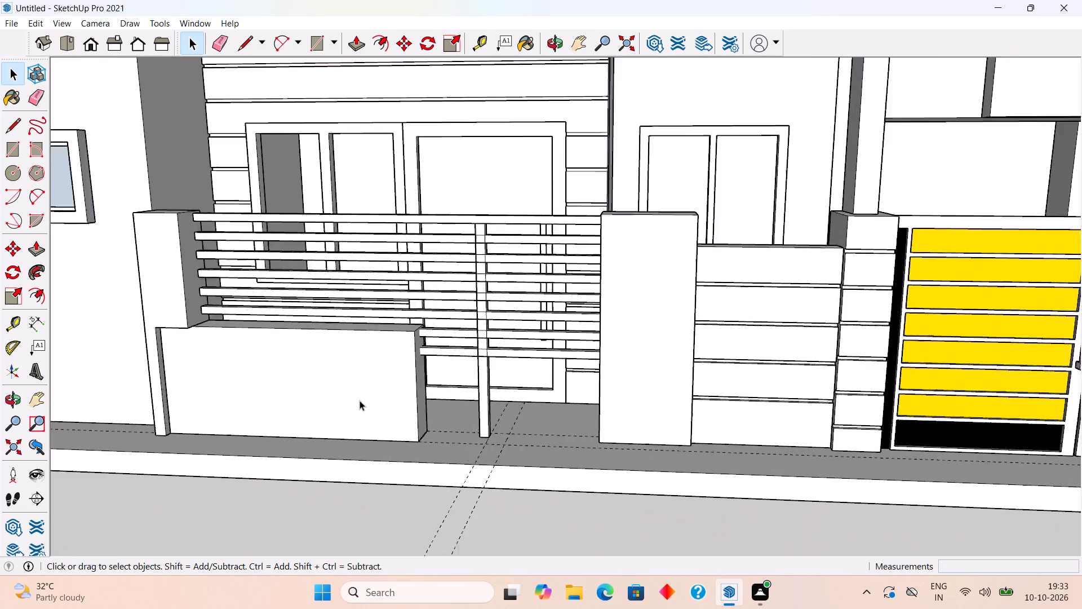
scroll(360, 400, up, 3)
scroll(537, 348, up, 4)
triple_click(537, 348)
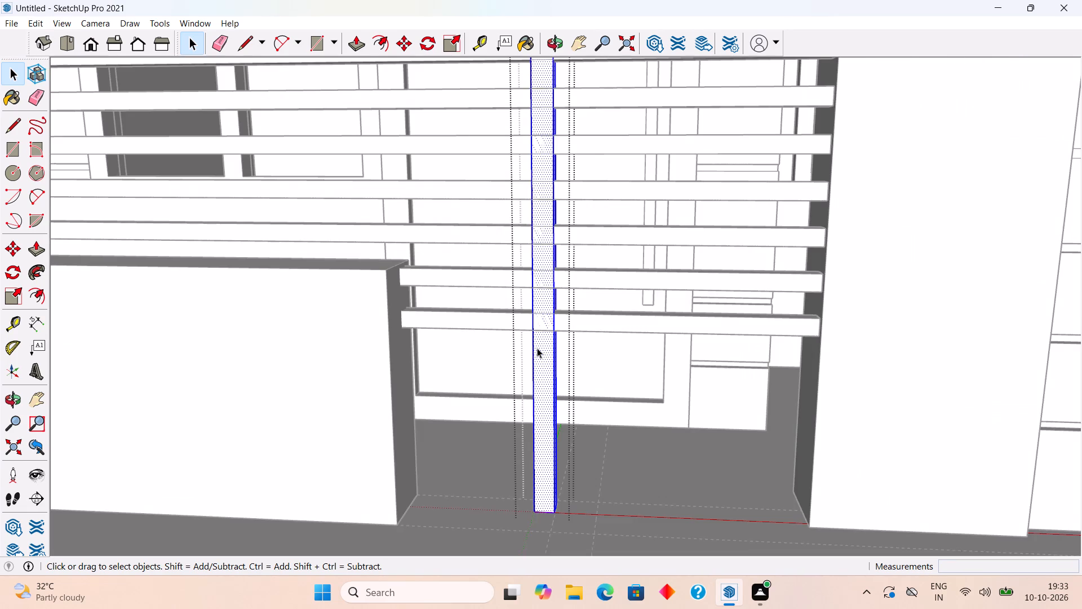
key(p)
click(537, 348)
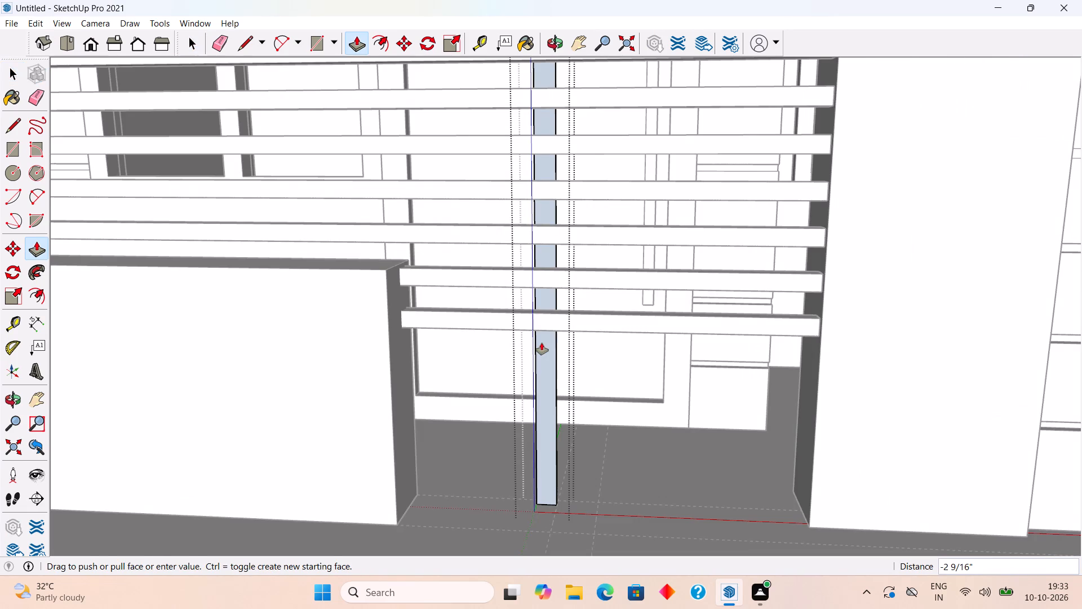
text(.3")
key(Return)
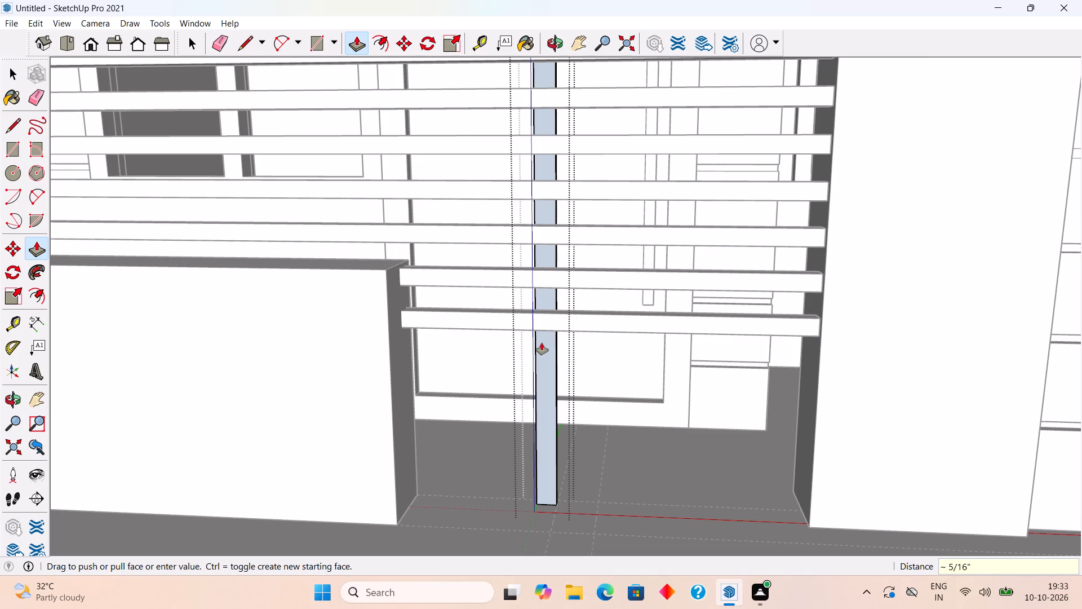
key(space)
scroll(542, 339, down, 13)
click(584, 442)
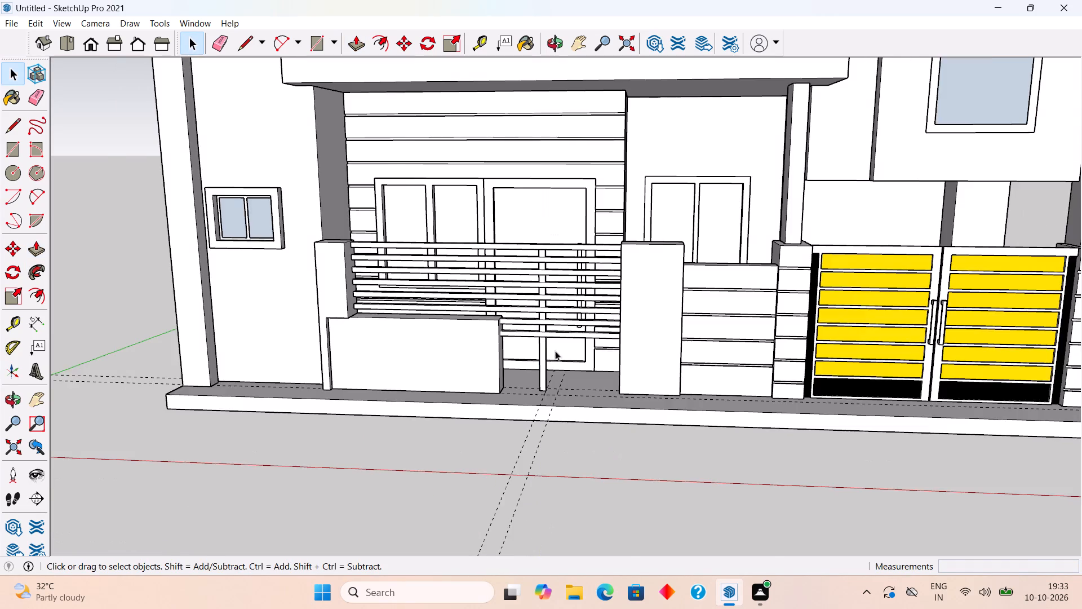
Unhide all hidden geometry, bringing back the slab between the low wall and the tall pillar.
middle_drag(600, 350, 712, 377)
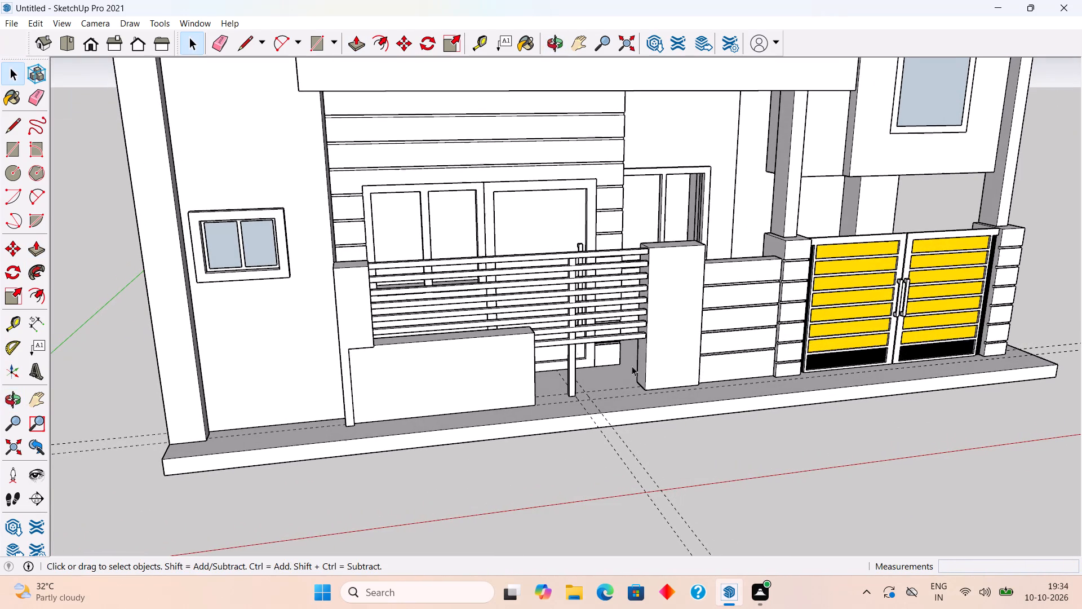
click(32, 23)
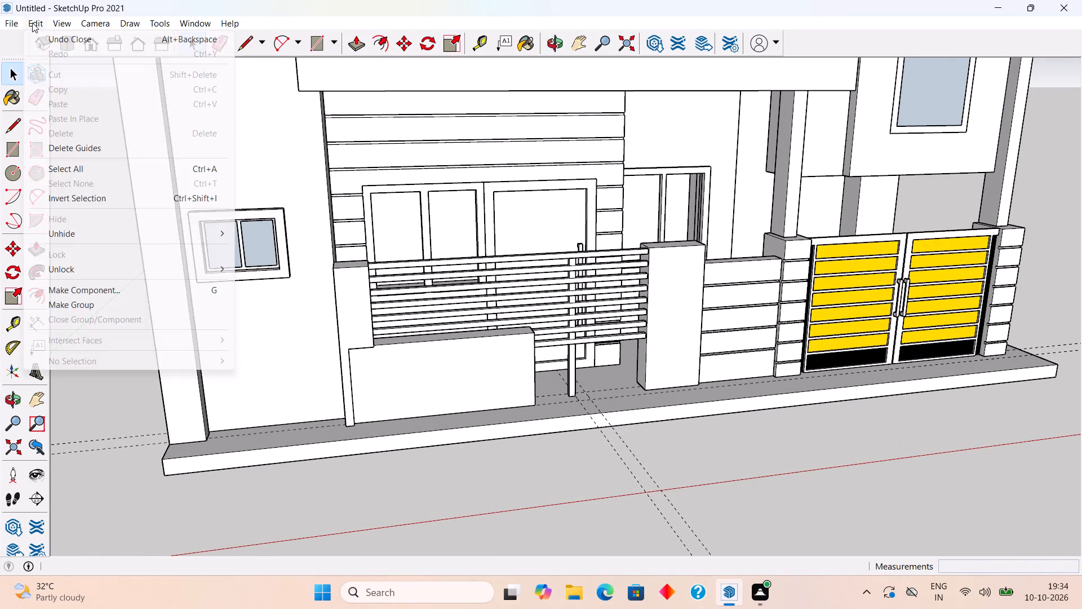
click(141, 228)
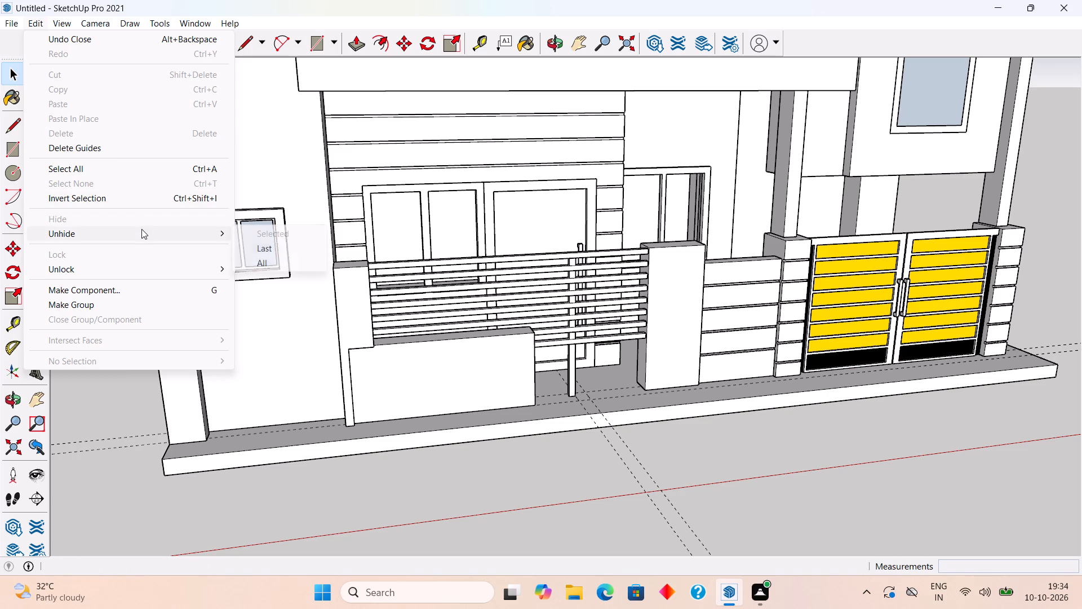
click(251, 259)
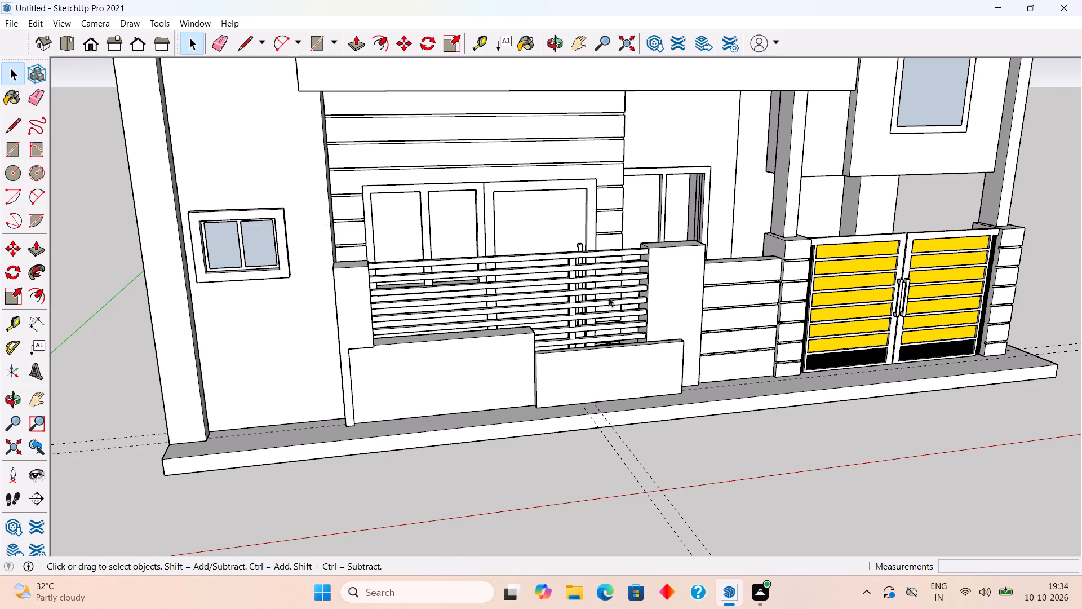
Place two horizontal guides on the taller low wall's front face, 6" below its top edge and another 1" below that.
middle_drag(561, 283, 445, 237)
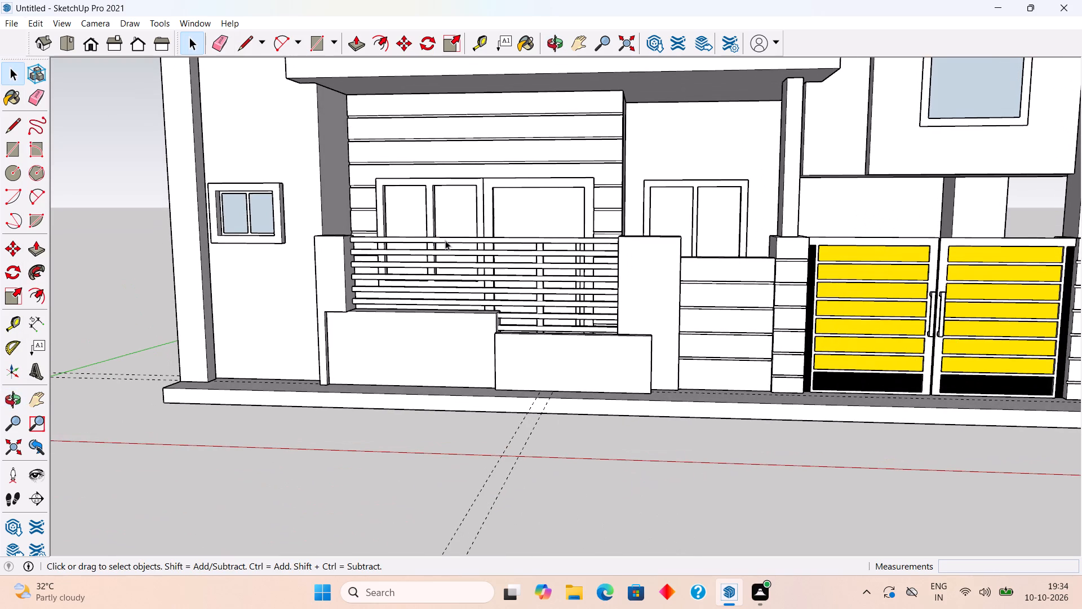
scroll(523, 352, up, 5)
scroll(424, 340, up, 3)
middle_drag(431, 339, 509, 326)
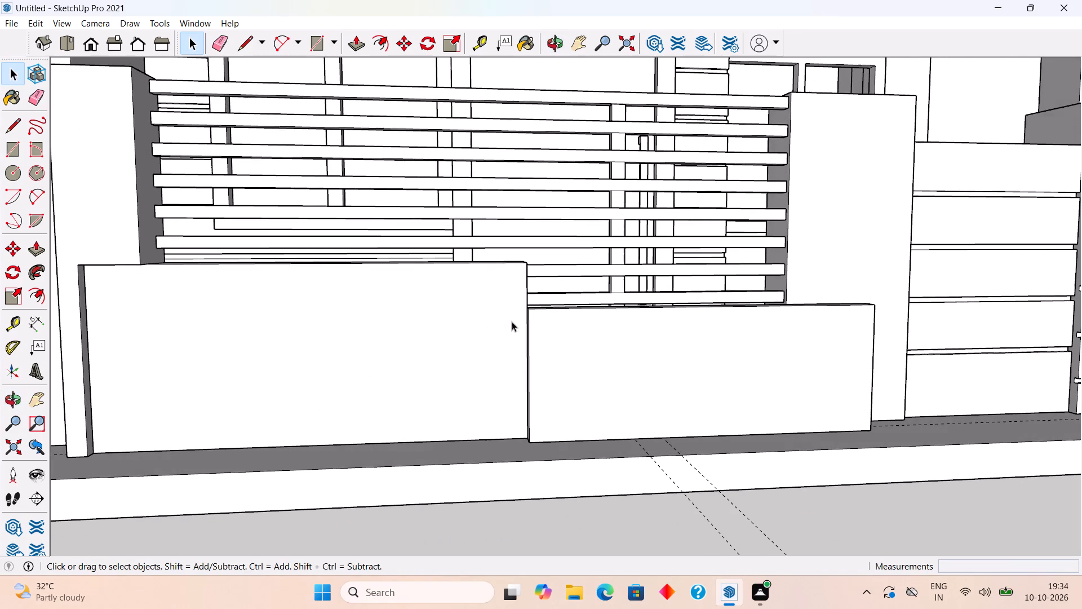
key(t)
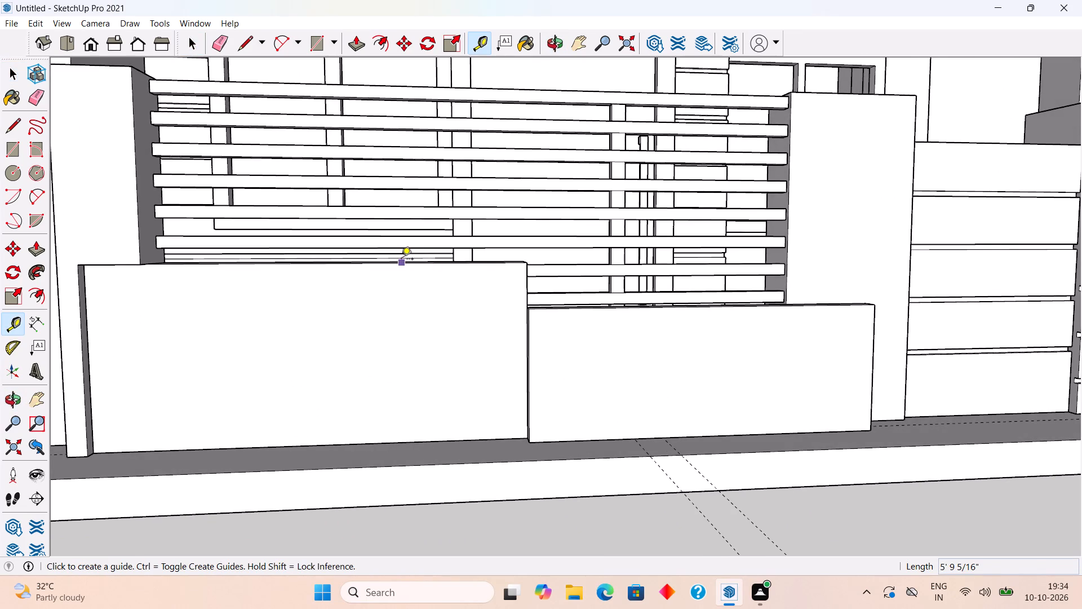
scroll(398, 268, up, 5)
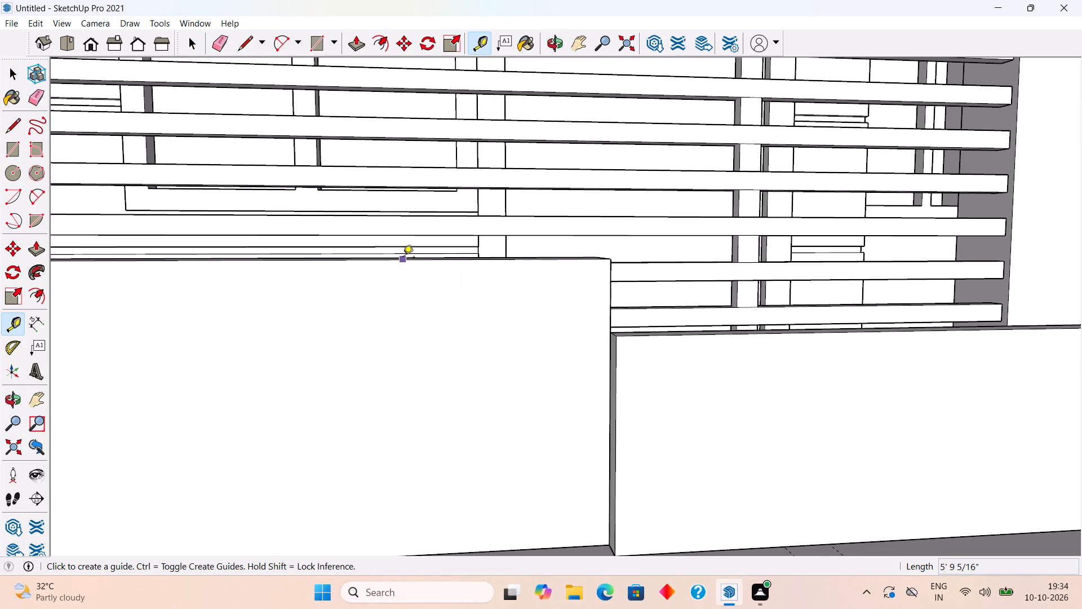
click(403, 261)
scroll(404, 301, down, 7)
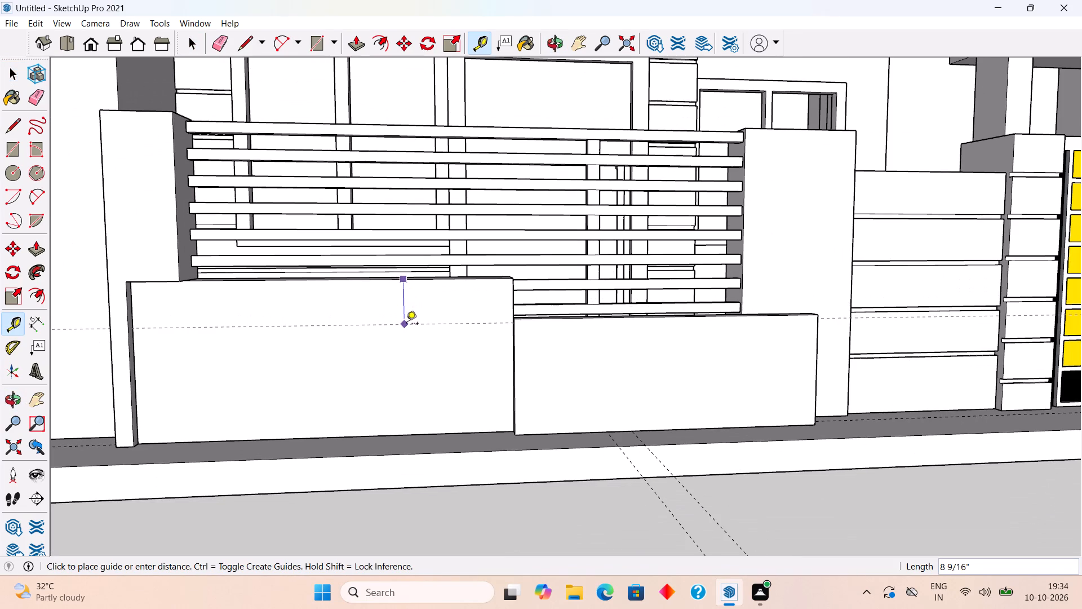
text(6")
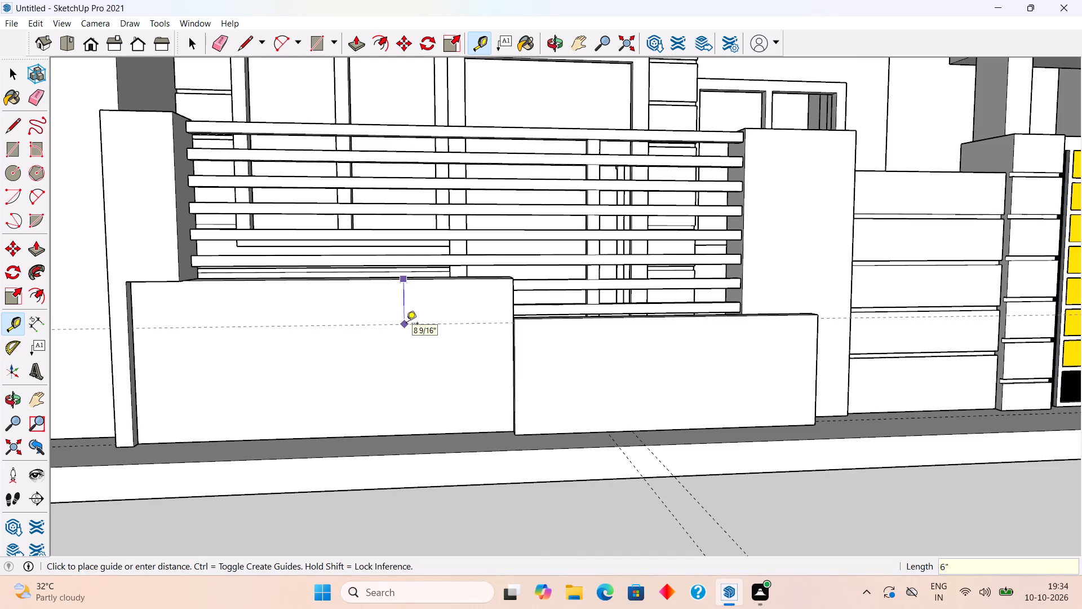
key(Return)
click(406, 308)
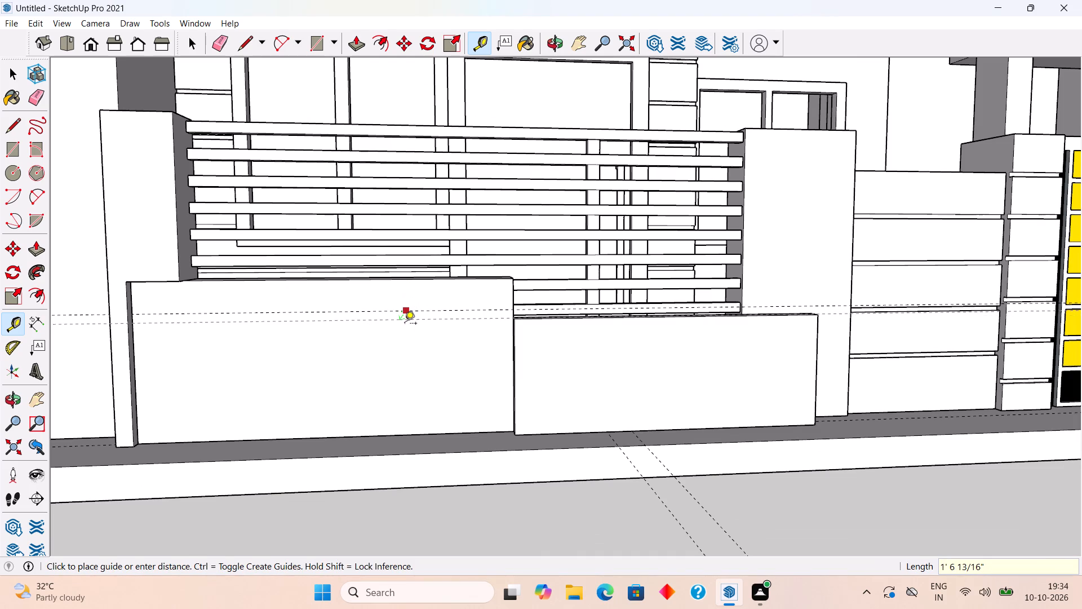
text(1")
key(Return)
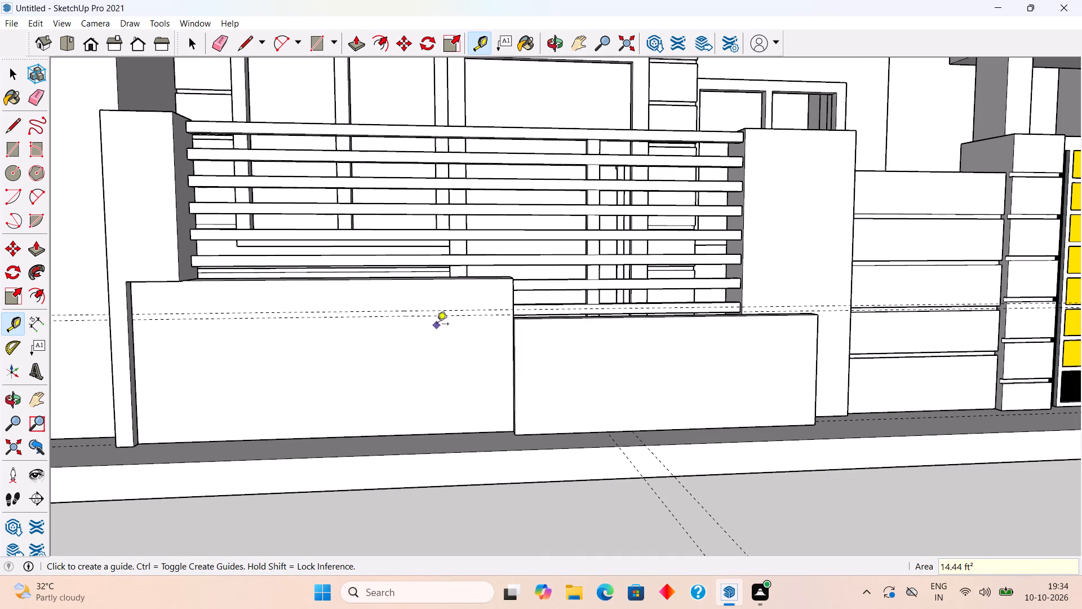
Add a second pair of guides on the same wall face, 6" below the lowest guide and another 1" below that.
click(444, 317)
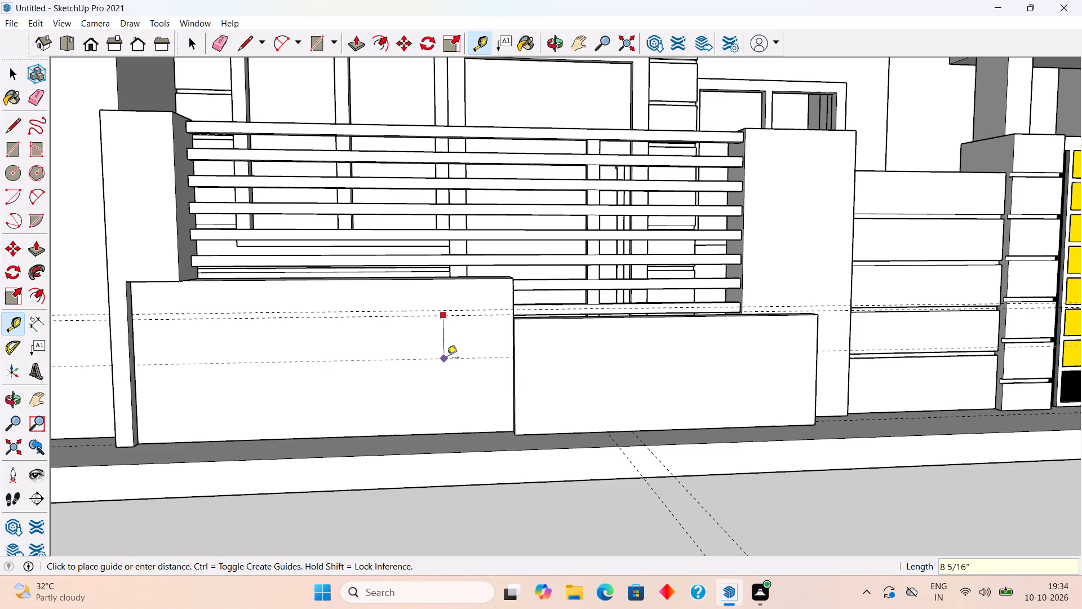
text(6")
key(Return)
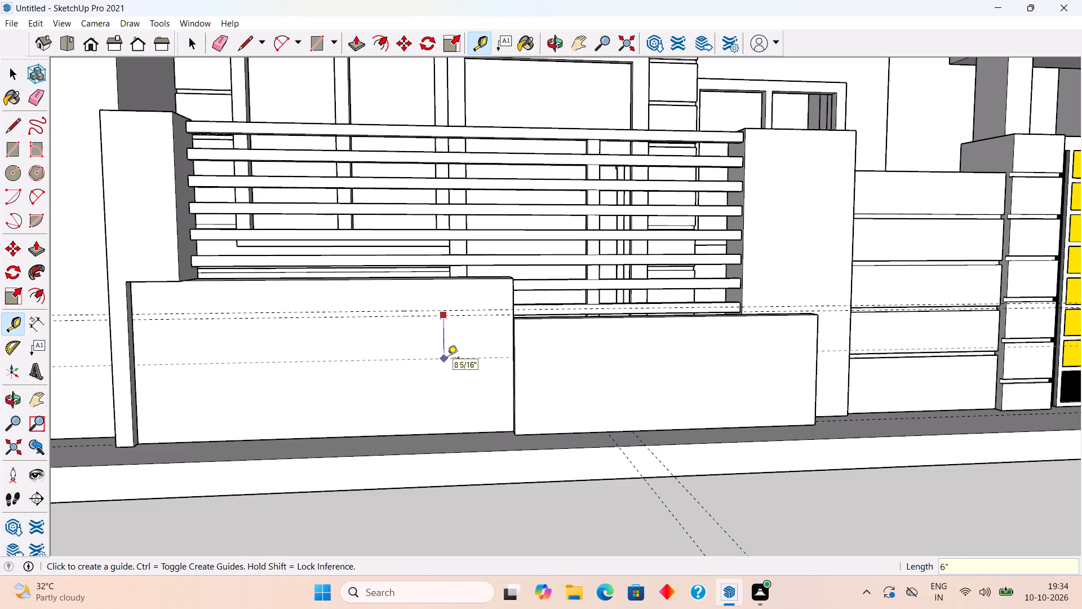
click(459, 343)
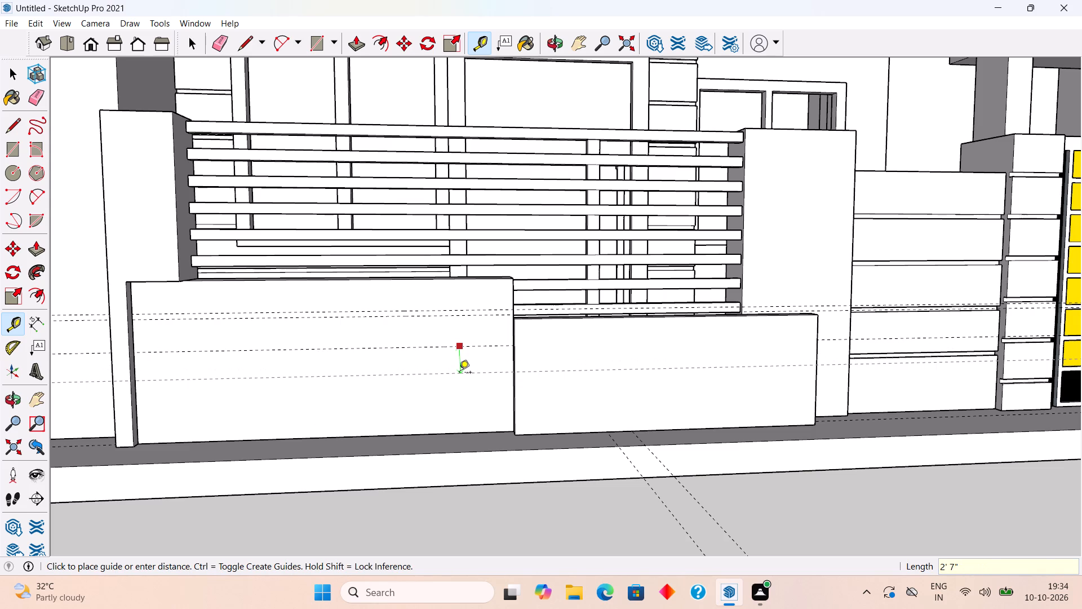
text(1")
key(Return)
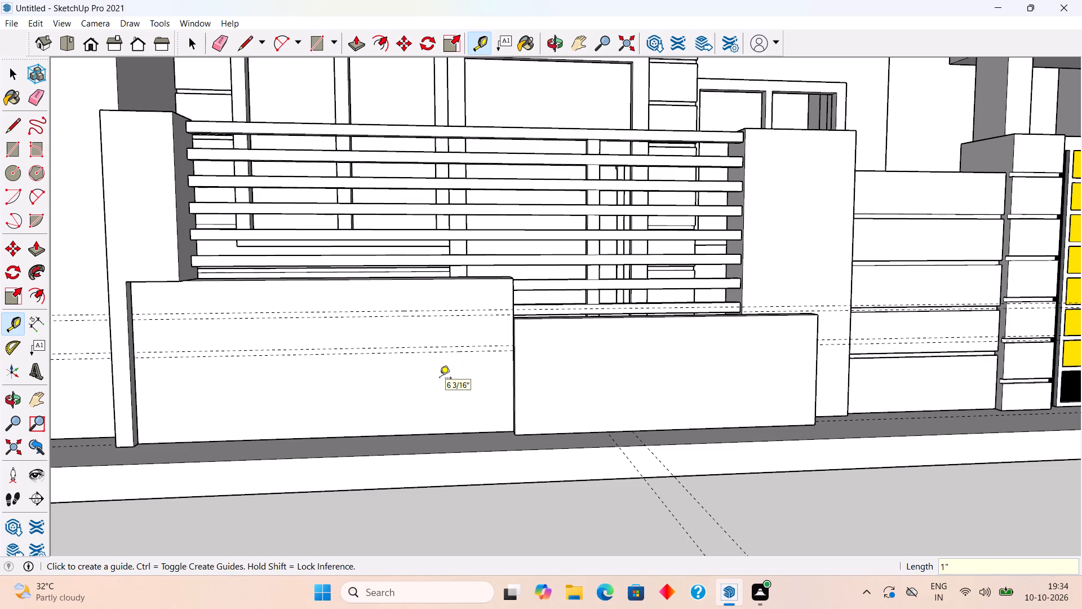
Add a third pair of horizontal guides with the same spacing, 6" below the second pair and 1" further down.
click(409, 356)
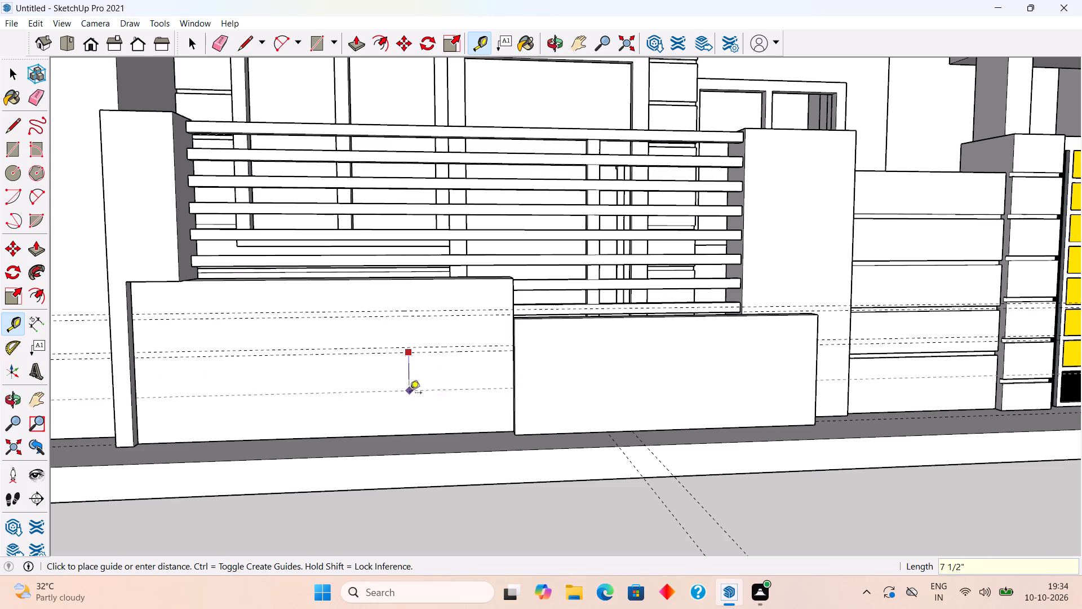
text(6")
key(Return)
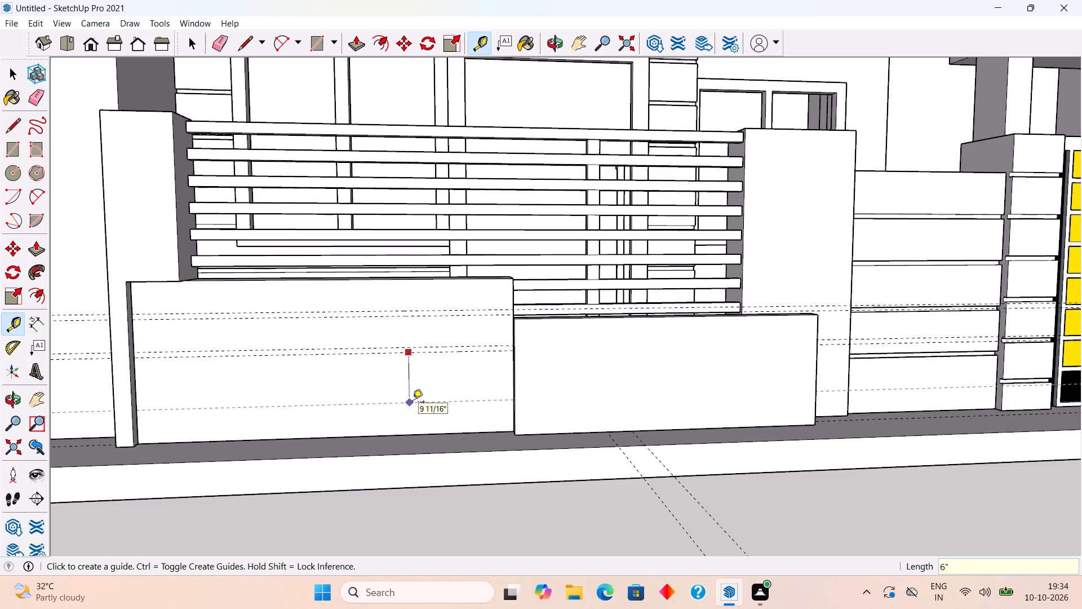
click(431, 386)
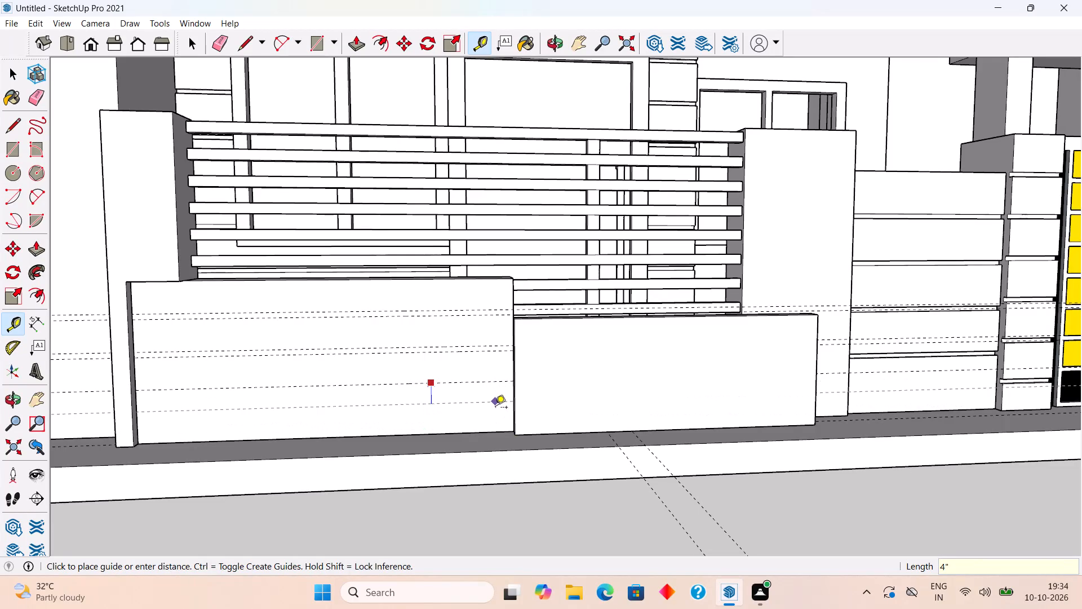
text(1")
key(Return)
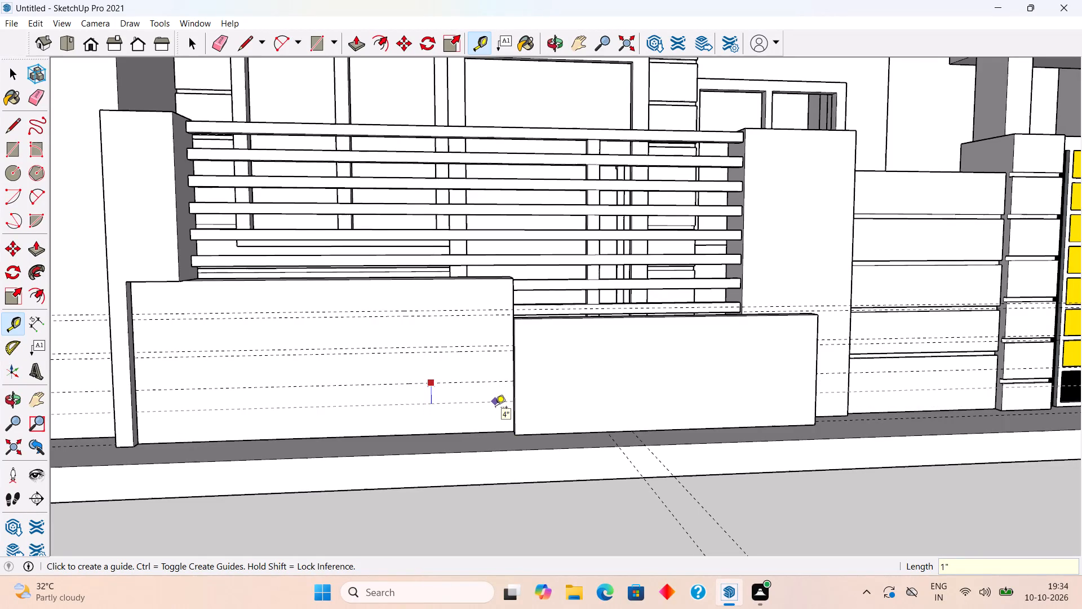
Add a fourth pair of horizontal guides near the wall's base, 6" below the third pair and 1" further down.
click(393, 392)
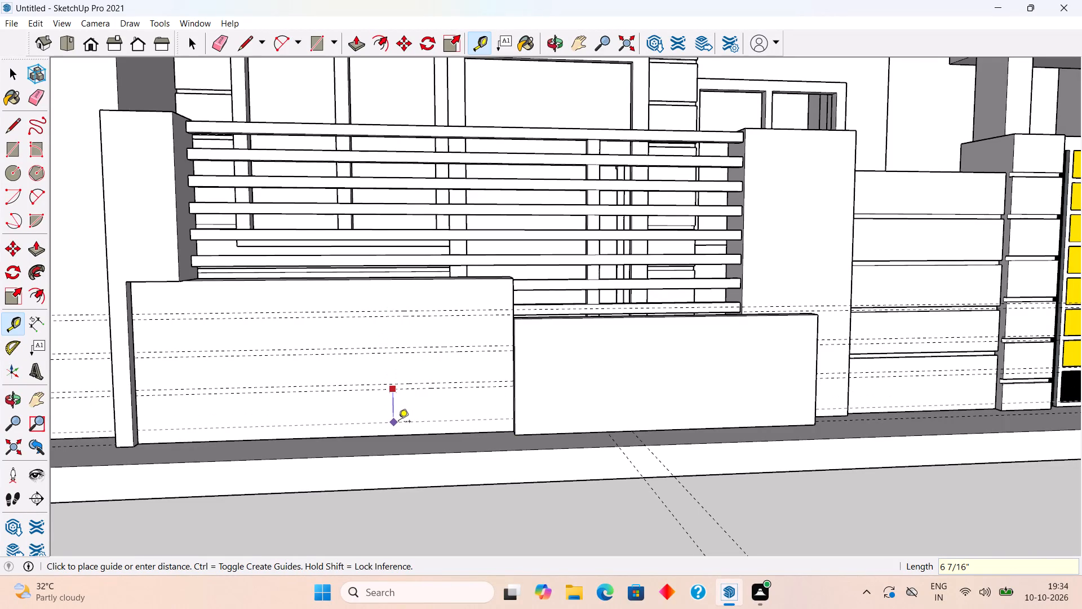
text(6")
key(Return)
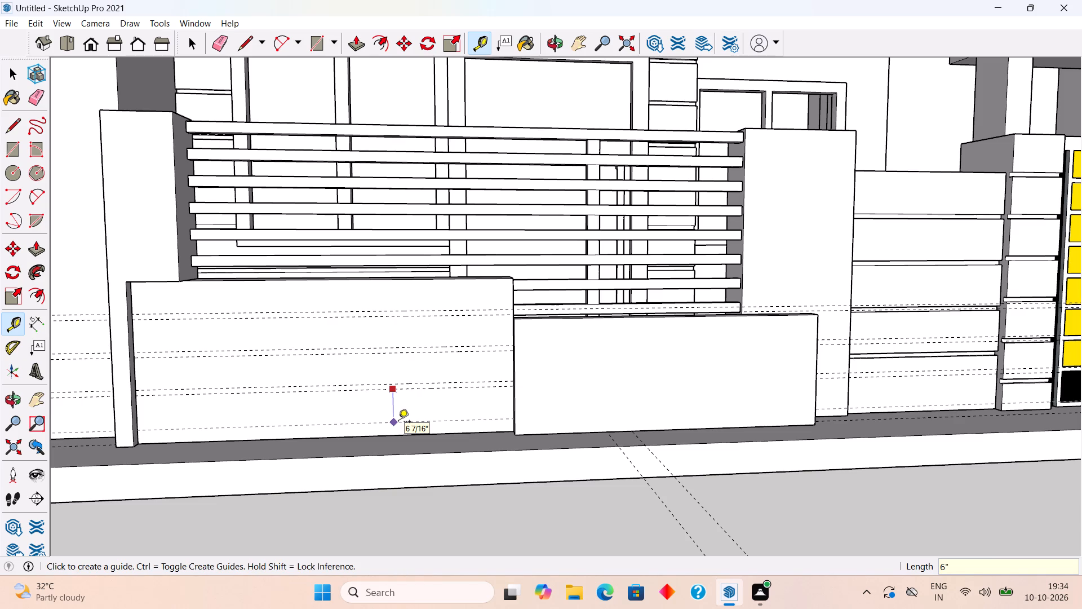
click(412, 423)
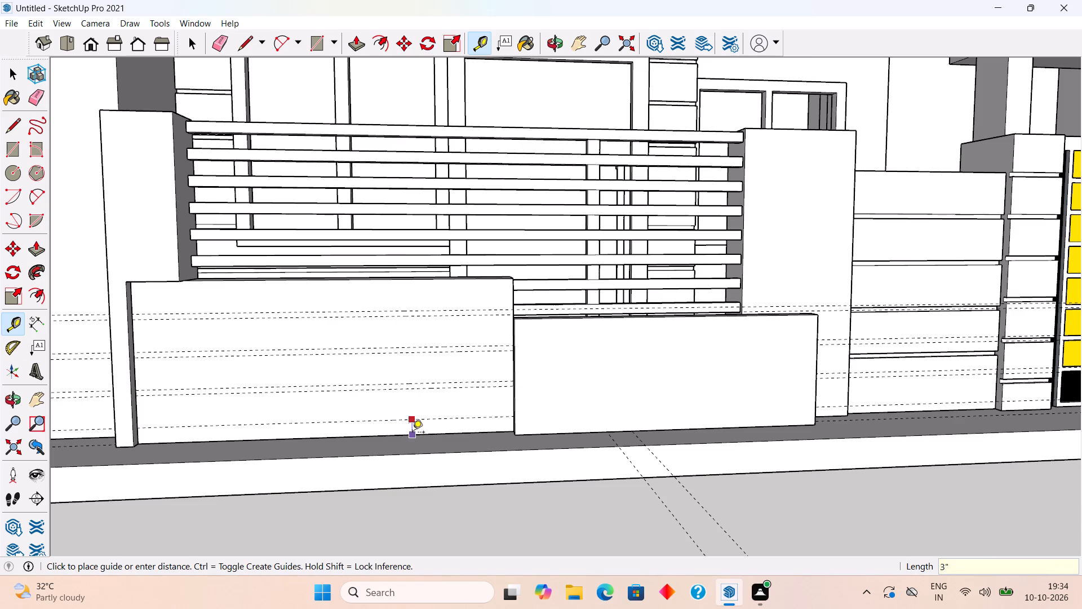
text(1")
key(Return)
key(space)
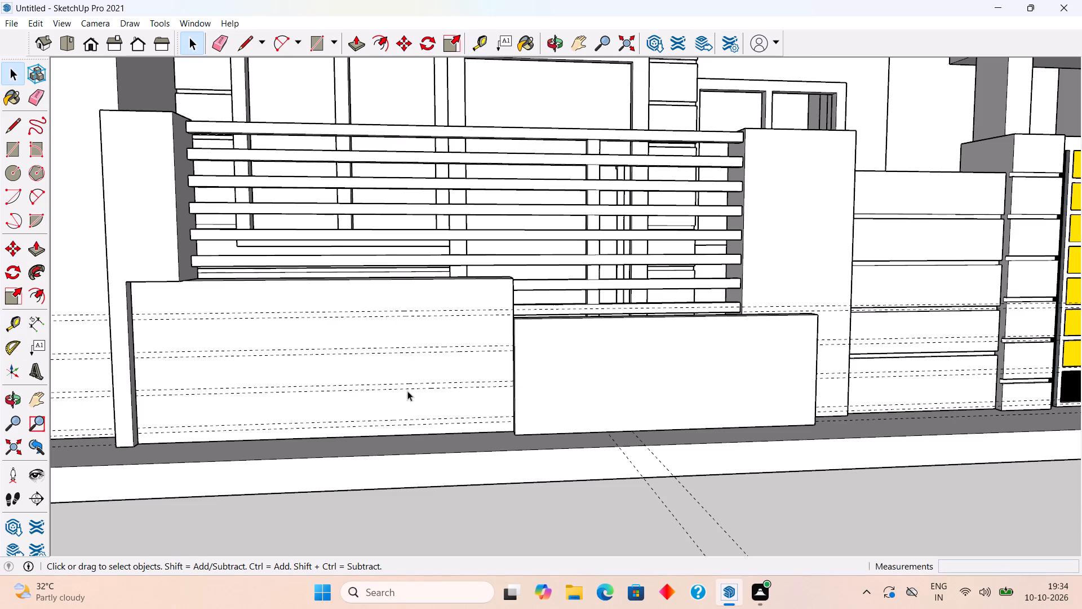
Open the taller low wall's group and draw 1" high, full-width rectangles between the upper three guide pairs on its front face.
triple_click(347, 368)
scroll(347, 368, up, 5)
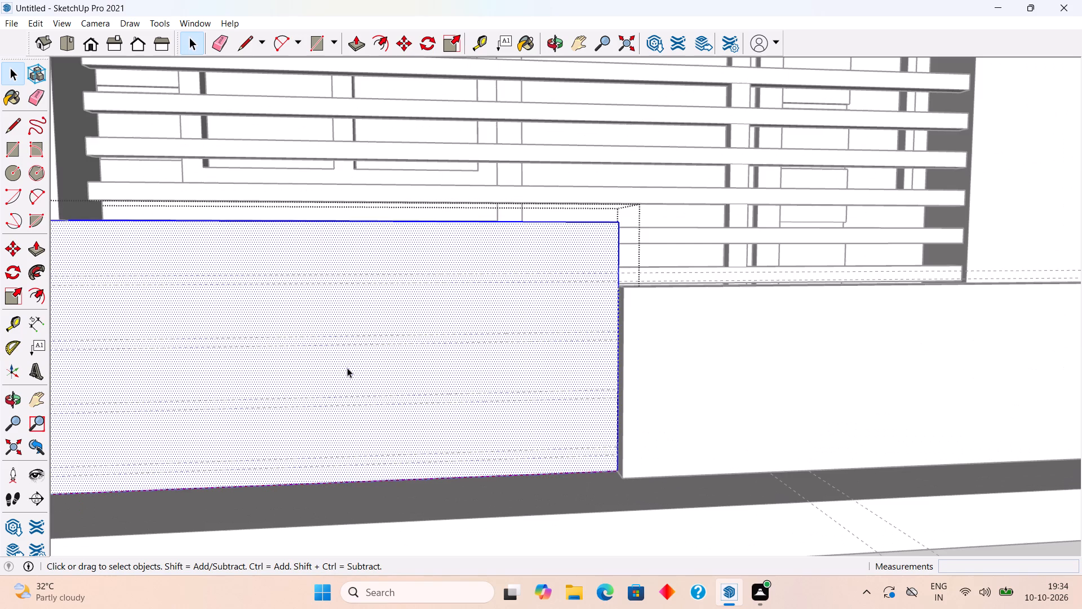
scroll(348, 368, down, 4)
scroll(38, 272, up, 5)
scroll(80, 304, up, 3)
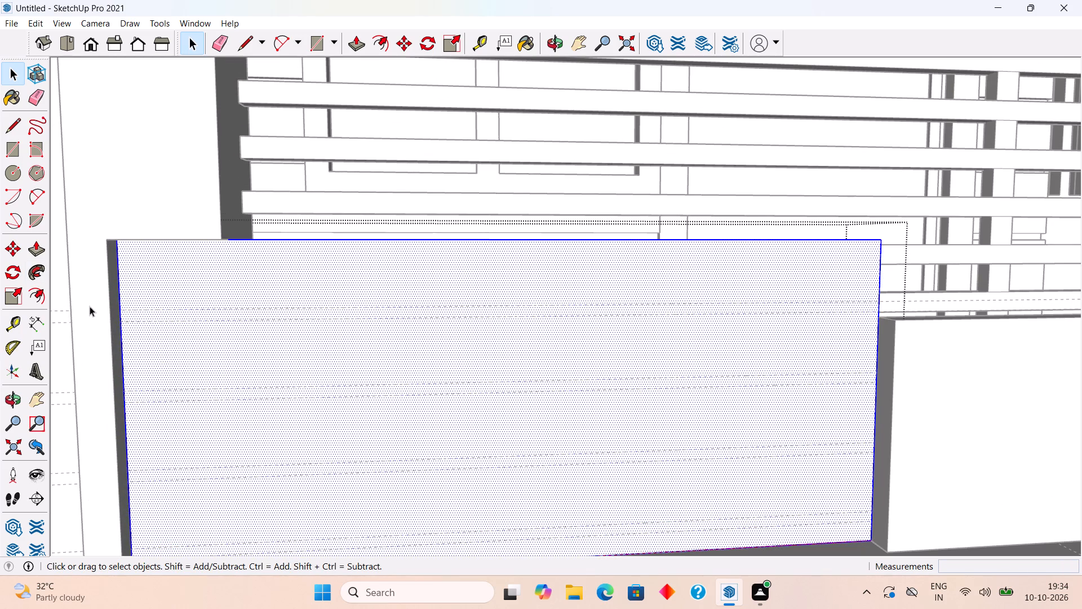
key(r)
click(122, 310)
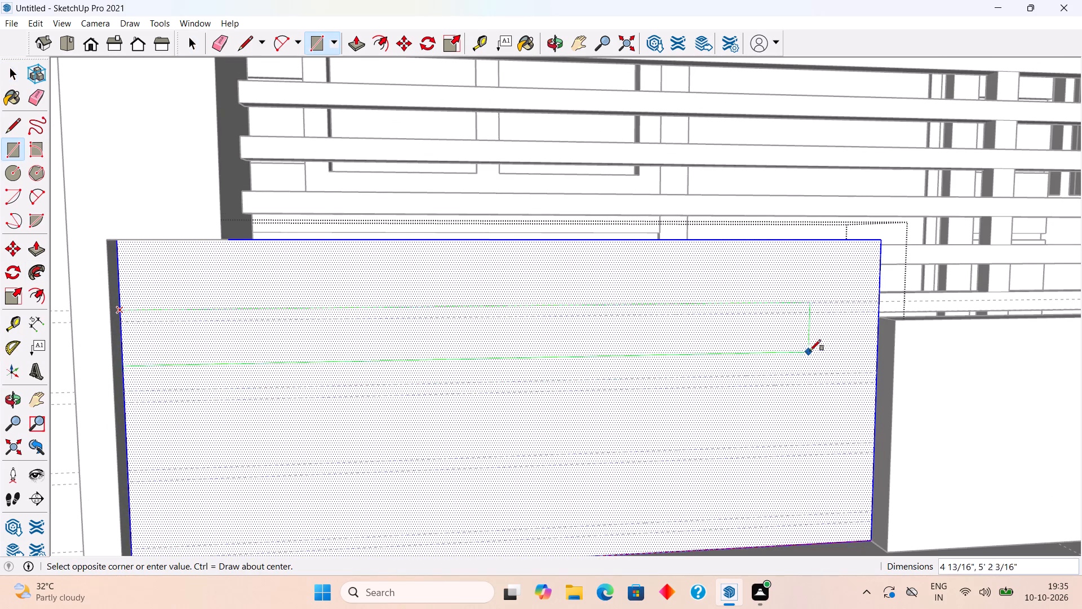
click(879, 312)
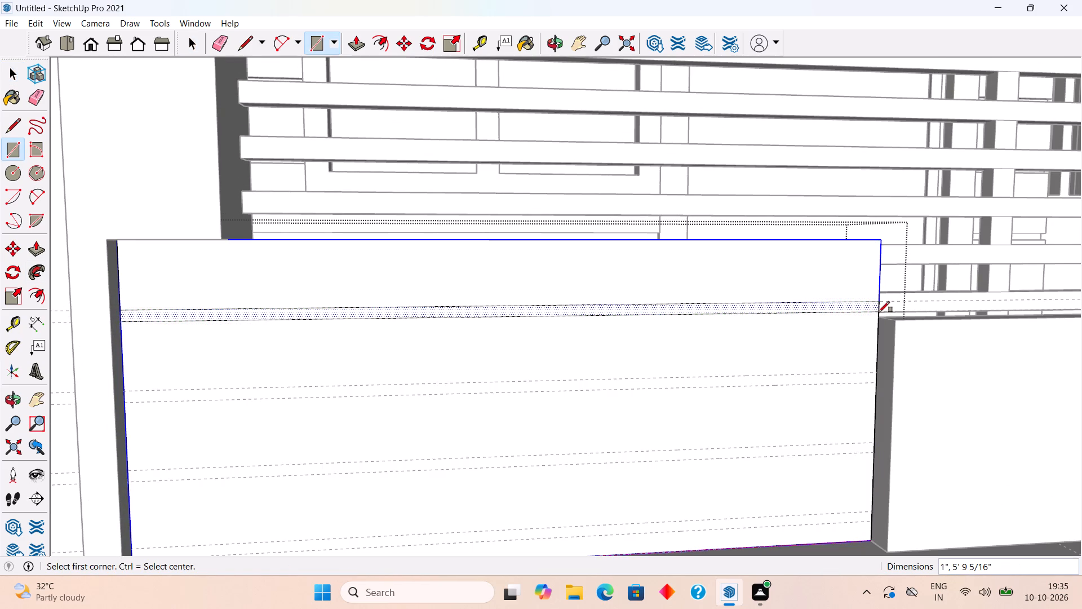
click(122, 390)
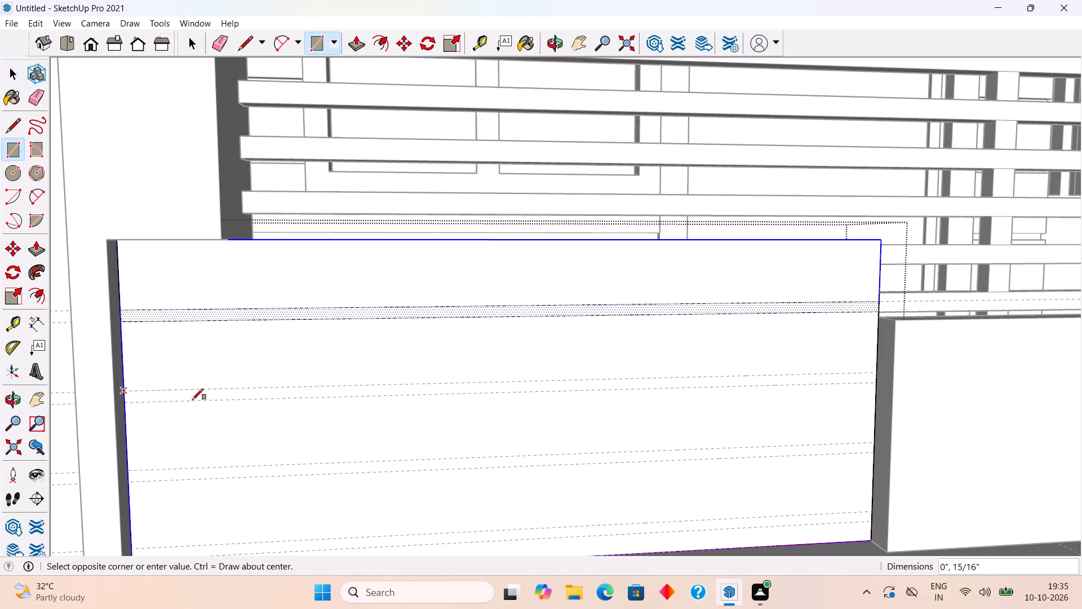
click(875, 385)
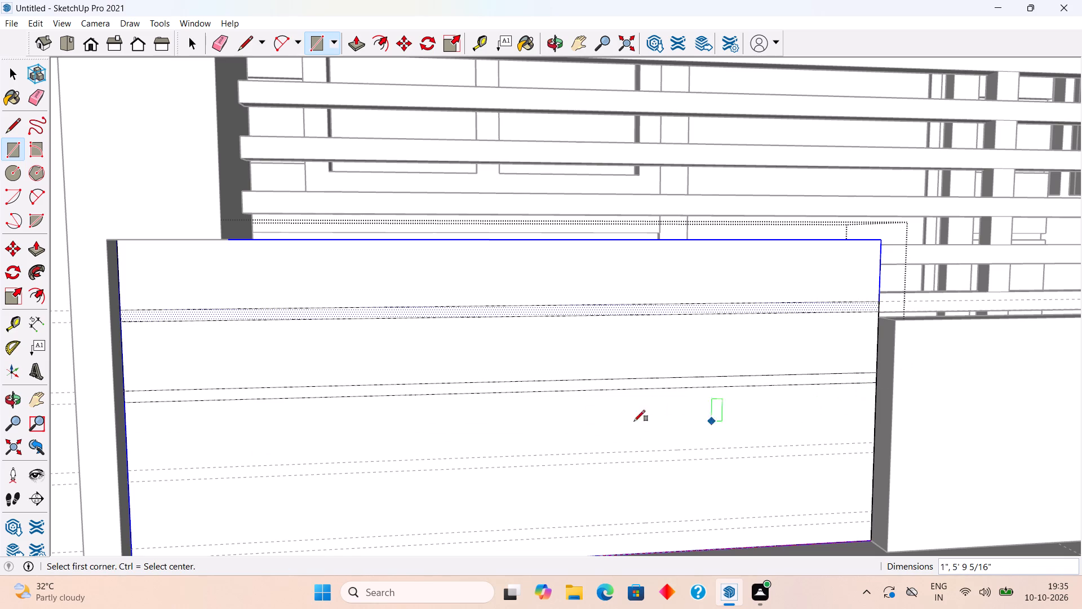
click(127, 470)
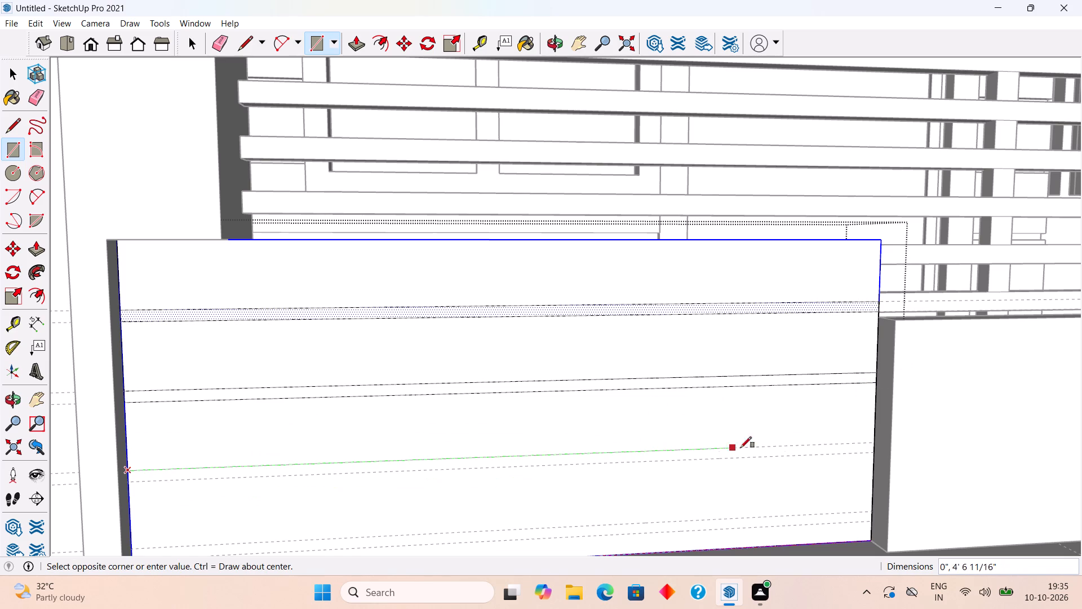
click(872, 454)
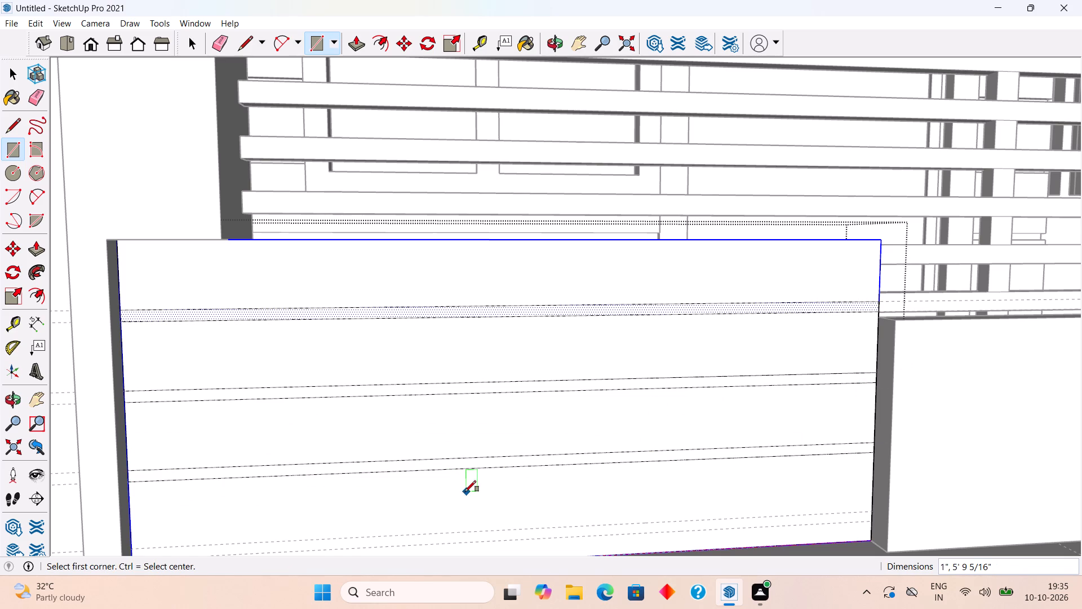
Draw the fourth 1" by 5' 9 5/16" rectangle between the lowest pair of guides near the wall's base.
scroll(465, 492, down, 3)
scroll(276, 477, down, 5)
scroll(260, 545, up, 8)
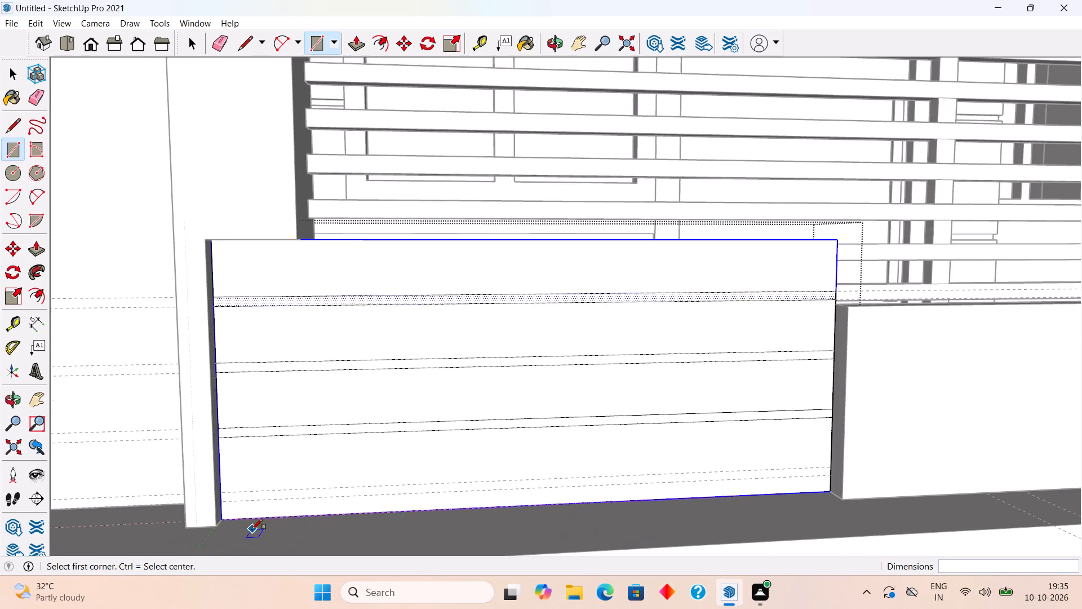
scroll(252, 529, up, 2)
click(208, 477)
scroll(473, 467, down, 2)
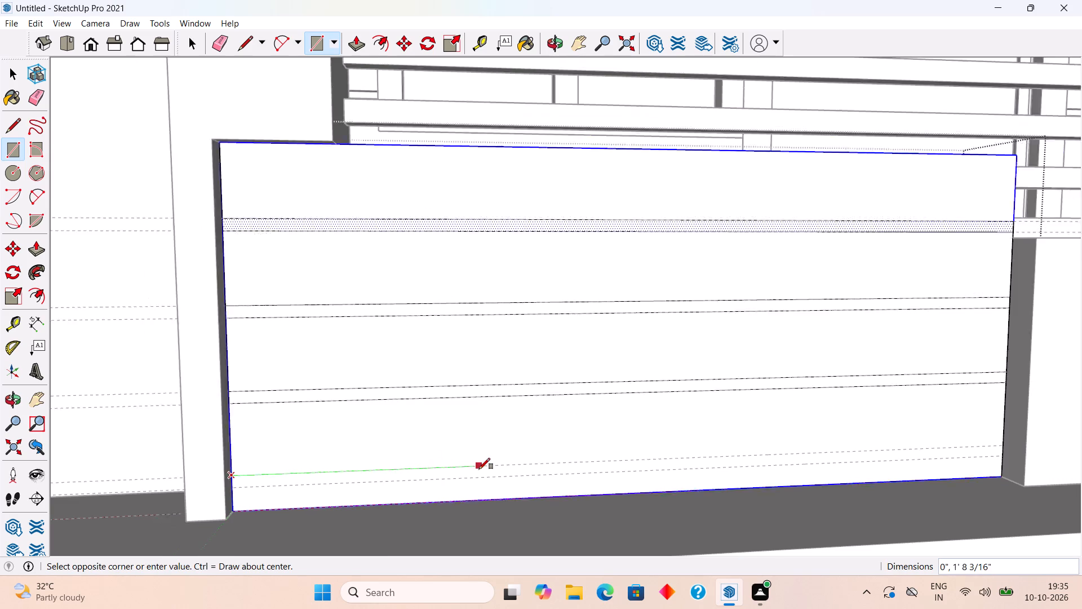
scroll(479, 469, down, 1)
scroll(964, 476, up, 3)
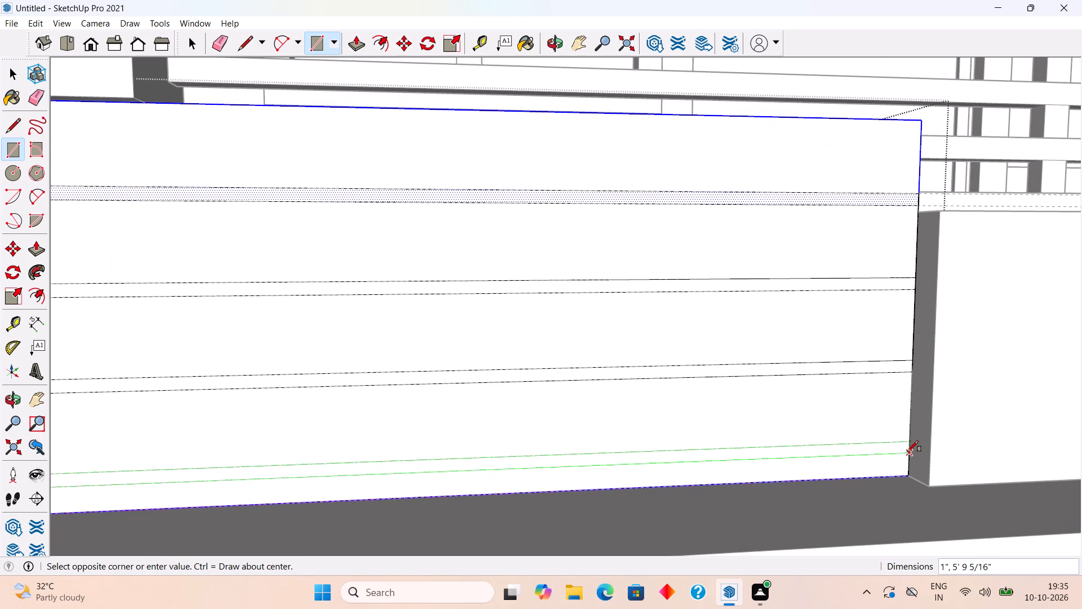
click(907, 452)
key(space)
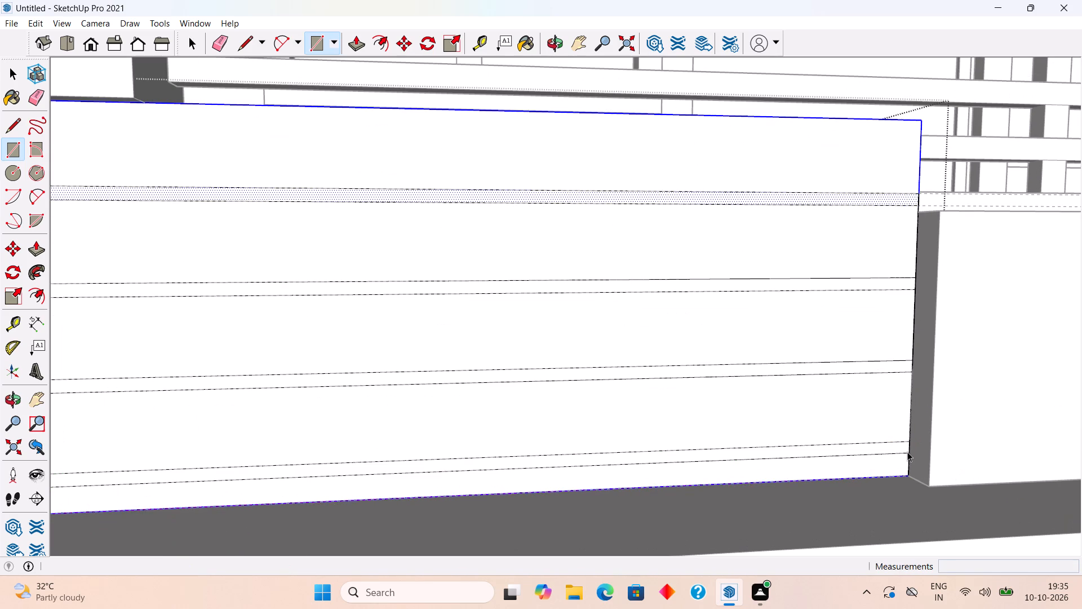
Push/Pull the topmost 1" strip 0.5" into the wall's front face to form a groove.
text(p)
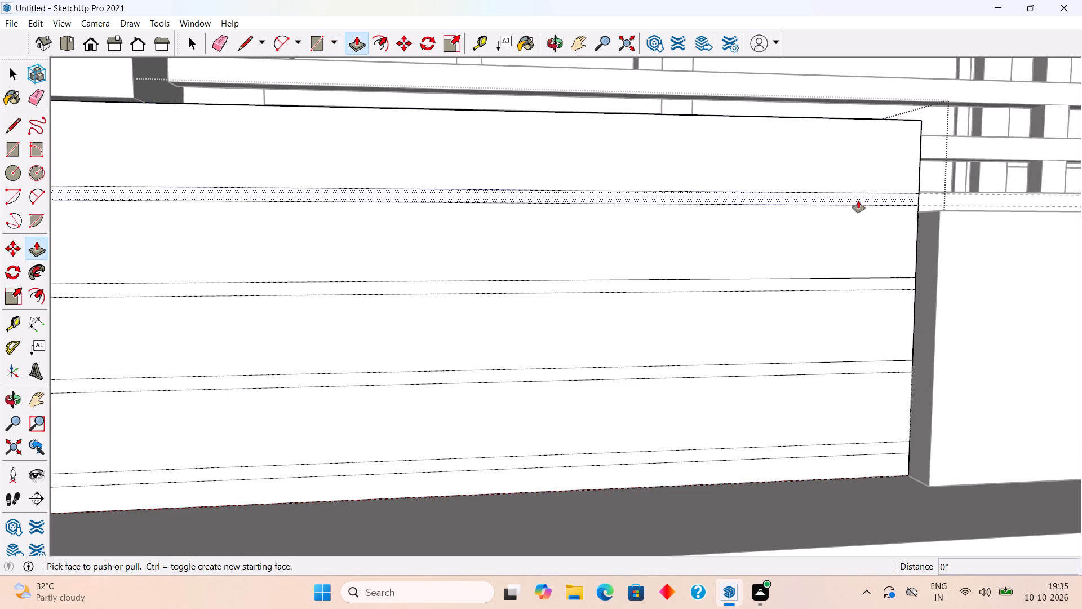
click(858, 201)
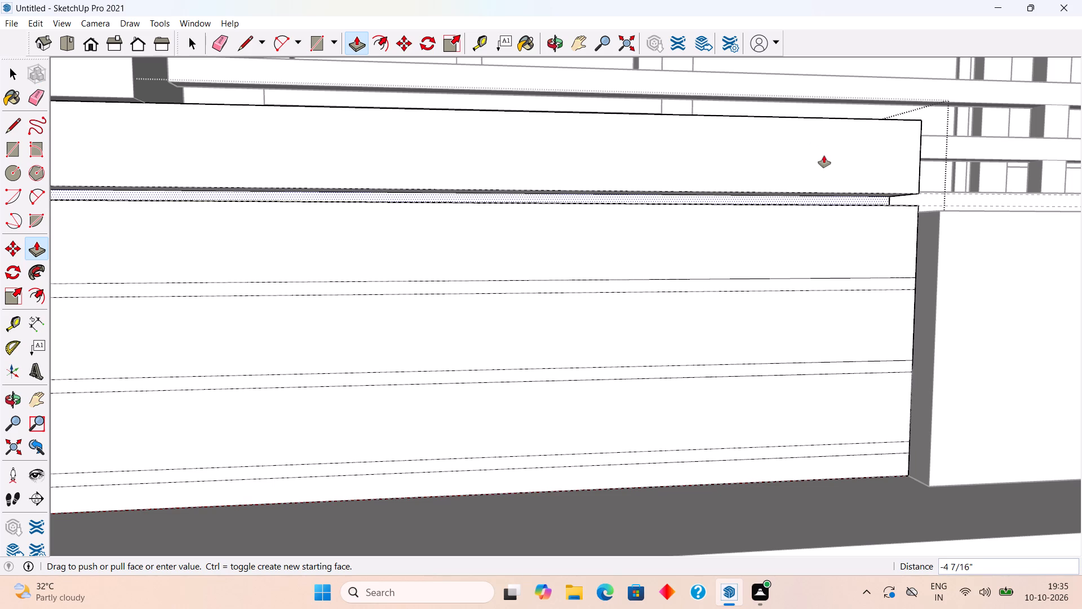
text(.5")
key(Return)
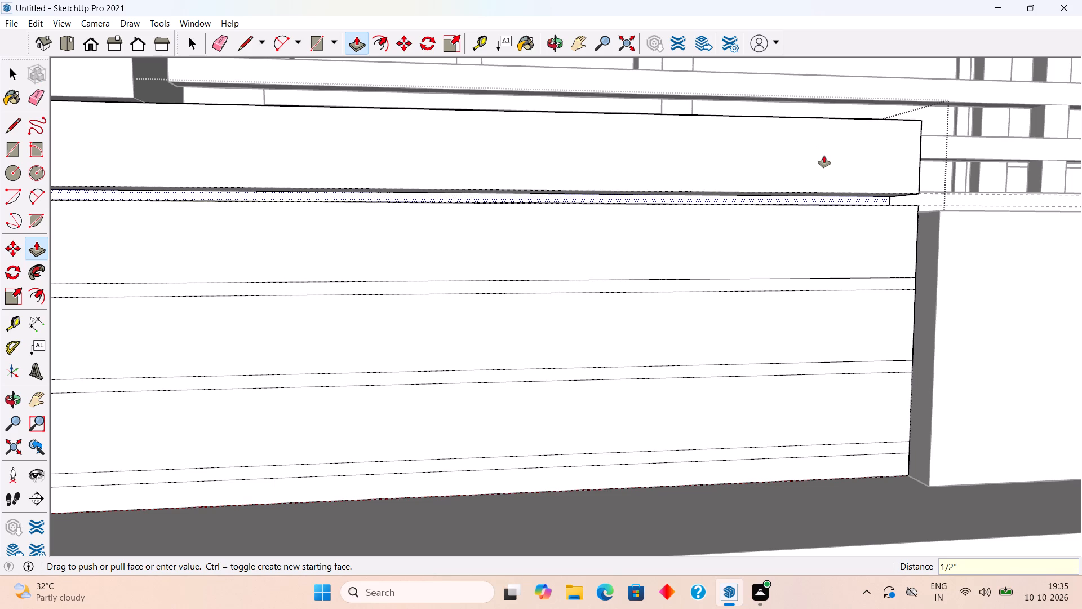
Repeat the 0.5" Push/Pull on the three lower 1" strips of the low wall's front face, and close the group.
middle_drag(961, 258, 746, 252)
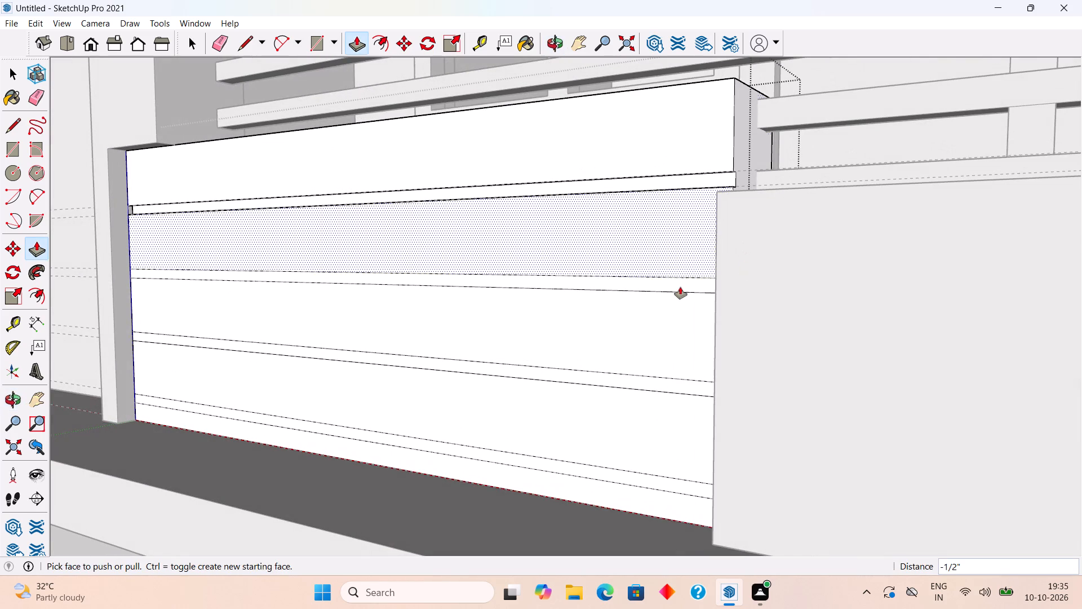
double_click(675, 285)
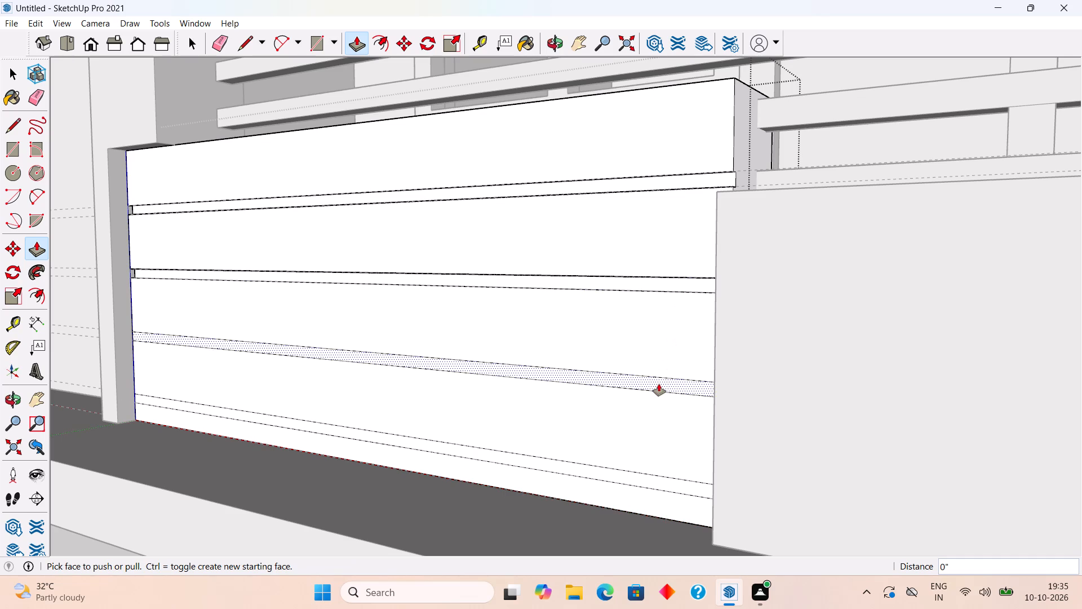
double_click(659, 384)
double_click(662, 484)
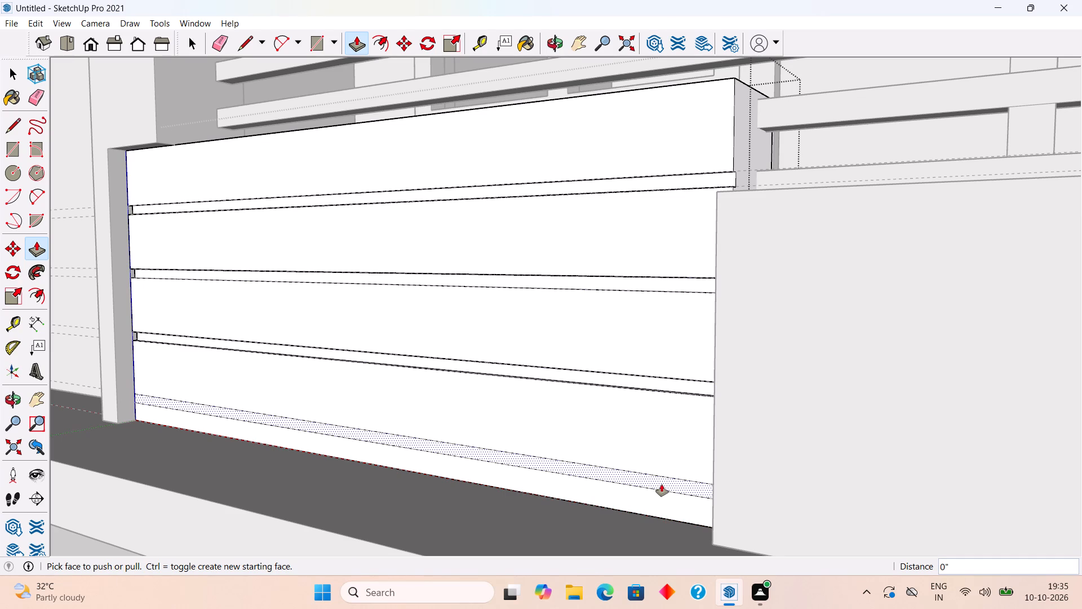
key(space)
scroll(662, 451, down, 12)
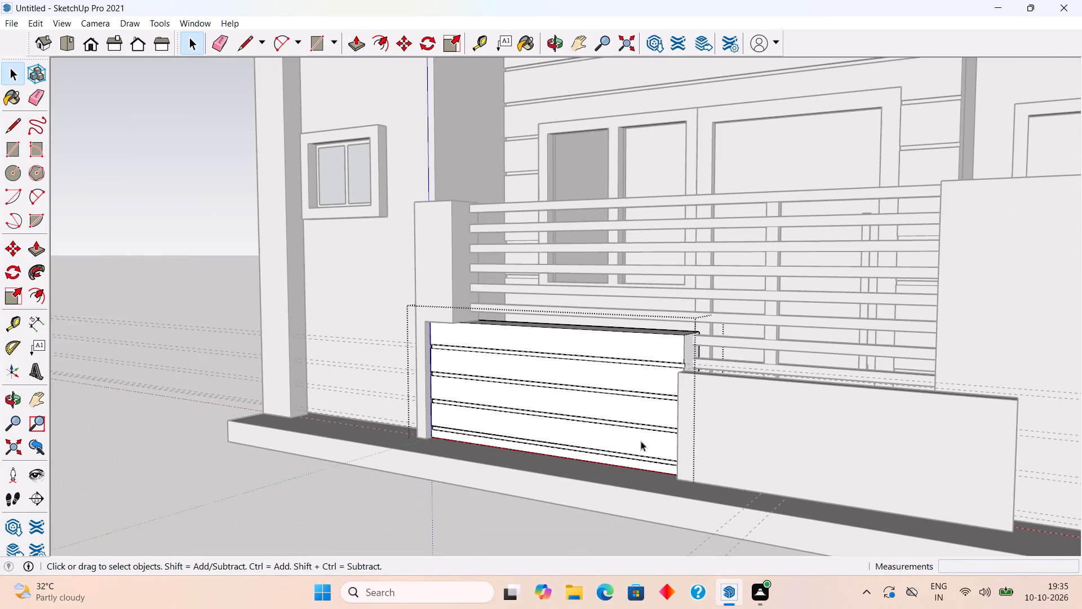
click(178, 250)
Examine the grooved boundary wall together with the house's whole front elevation.
middle_drag(264, 282, 542, 351)
scroll(598, 343, down, 1)
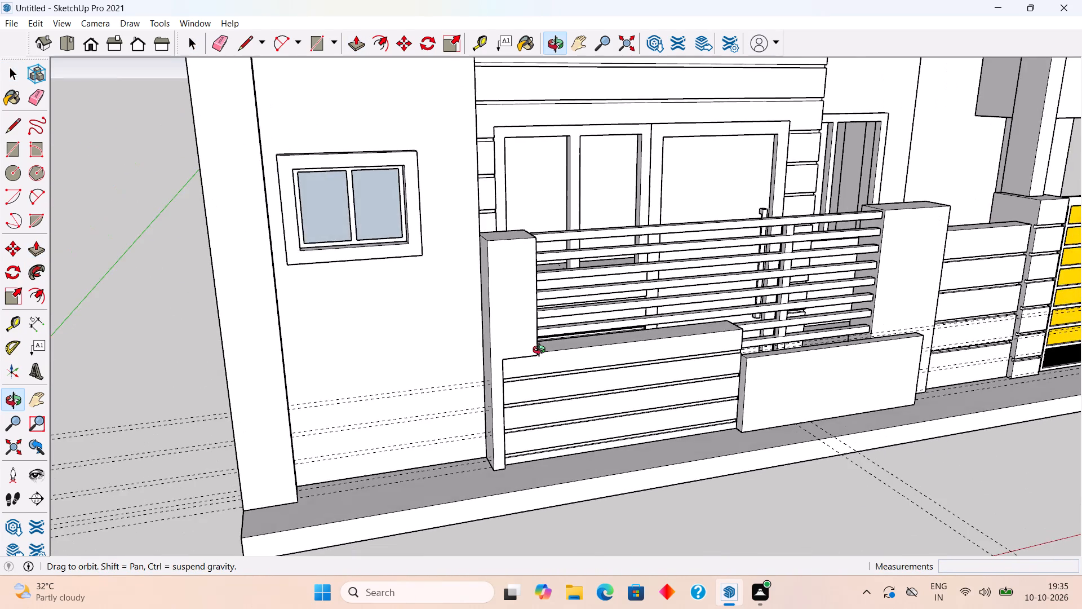
middle_drag(542, 351, 533, 351)
scroll(533, 351, down, 4)
middle_drag(580, 347, 478, 320)
scroll(478, 320, down, 3)
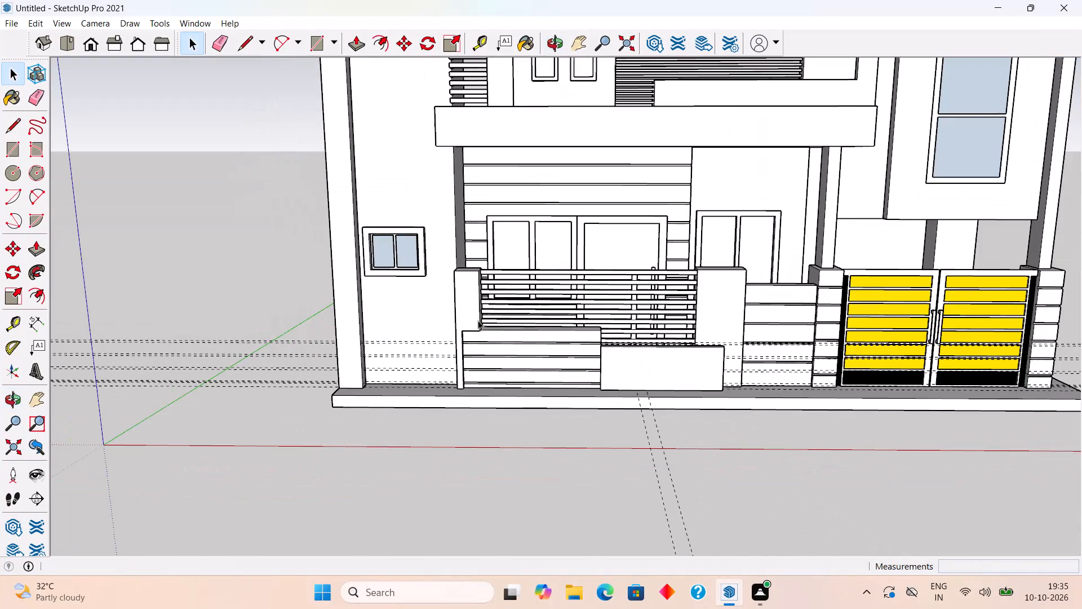
middle_drag(747, 355, 711, 296)
scroll(711, 296, up, 2)
scroll(711, 296, down, 5)
middle_drag(734, 341, 751, 378)
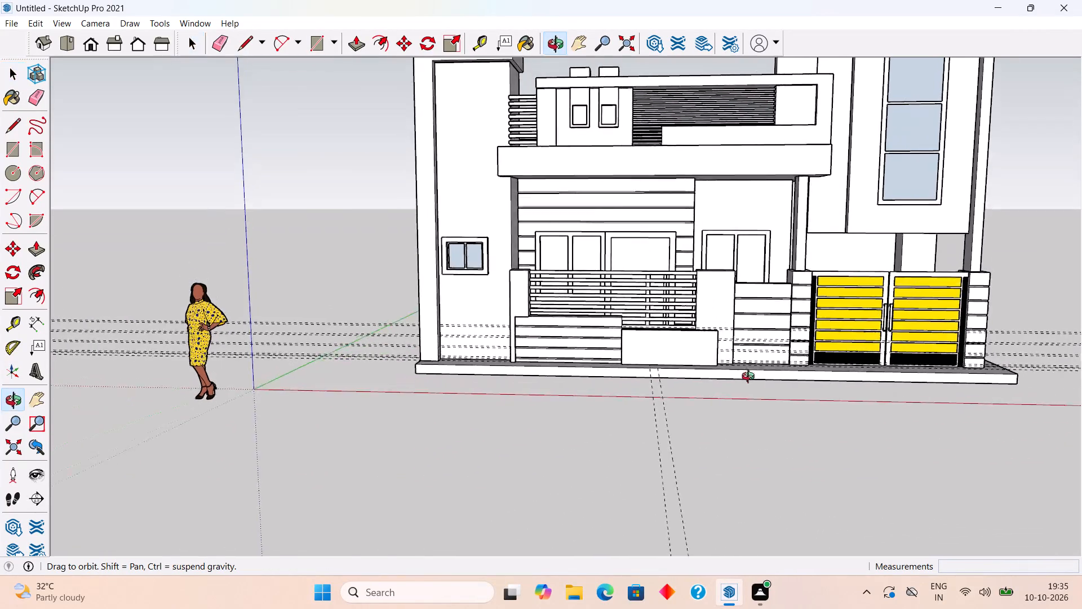
middle_drag(751, 378, 758, 383)
scroll(758, 383, down, 3)
scroll(651, 130, down, 3)
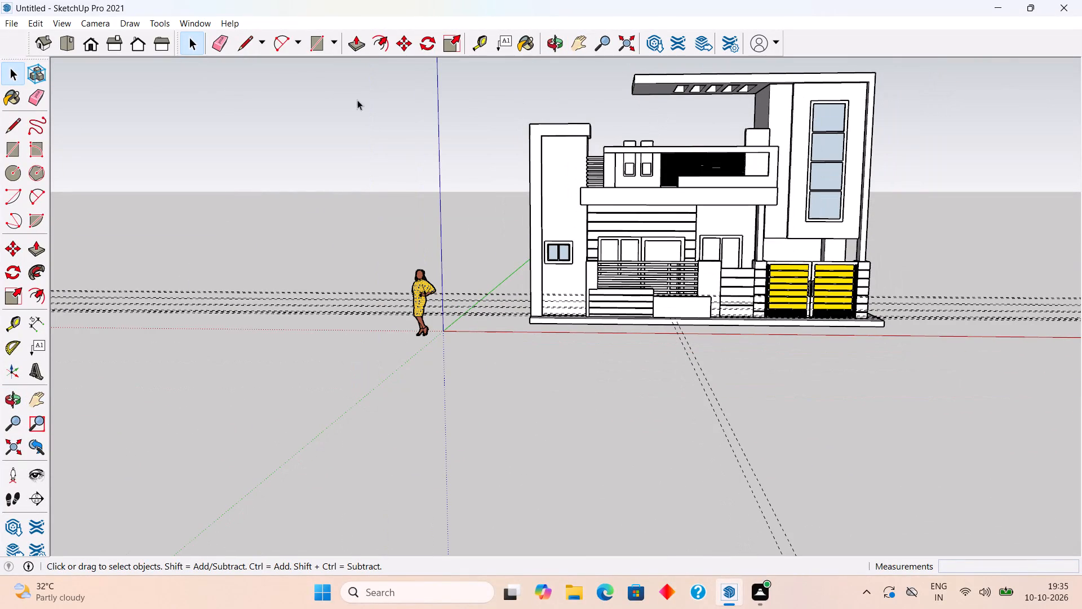
Delete all the guides in the model.
click(27, 22)
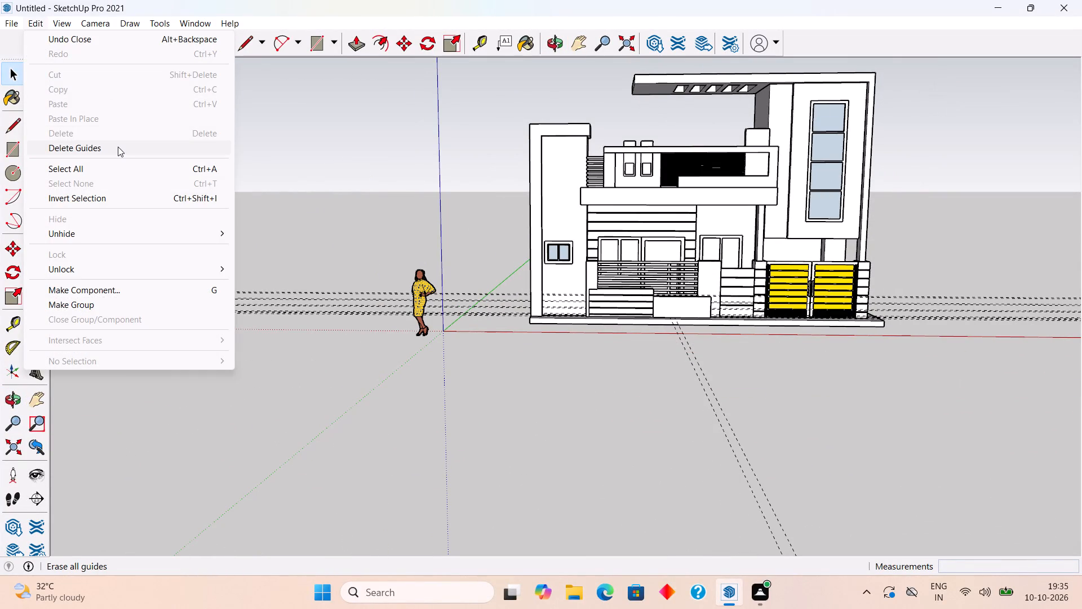
click(118, 147)
Open the boundary wall's end pillar near the small window and Push/Pull its upper railing-side face outward 6".
scroll(700, 284, down, 3)
scroll(760, 85, up, 5)
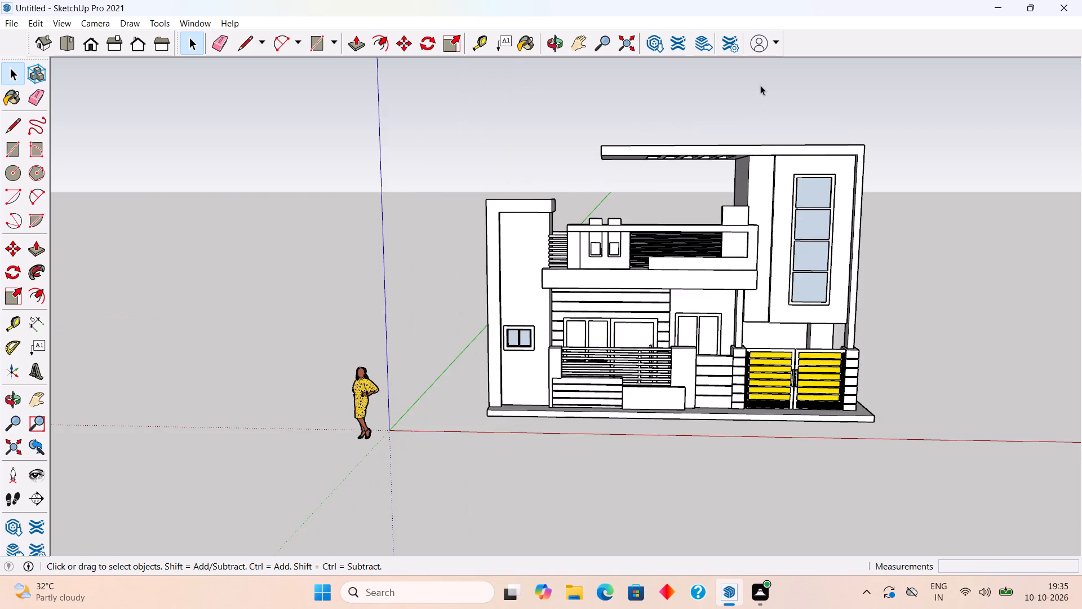
scroll(760, 85, up, 3)
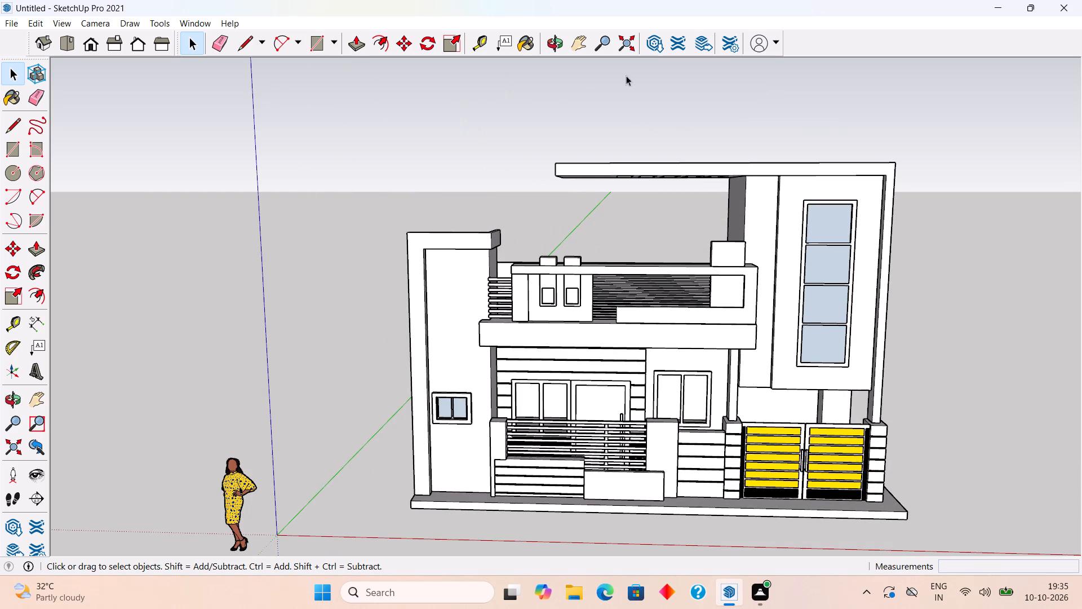
scroll(503, 476, up, 1)
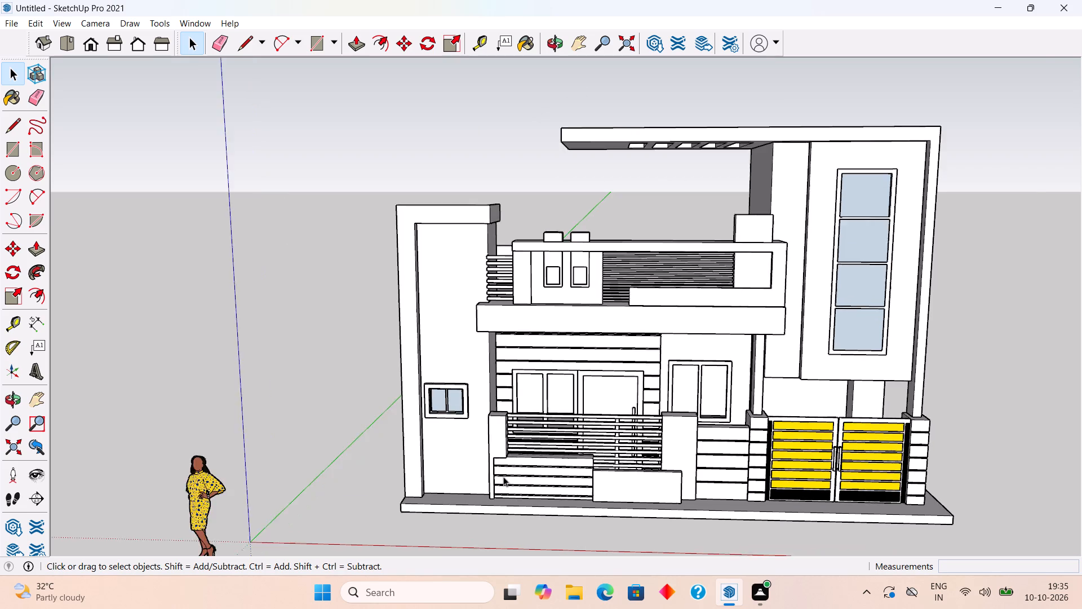
scroll(503, 476, up, 8)
triple_click(494, 430)
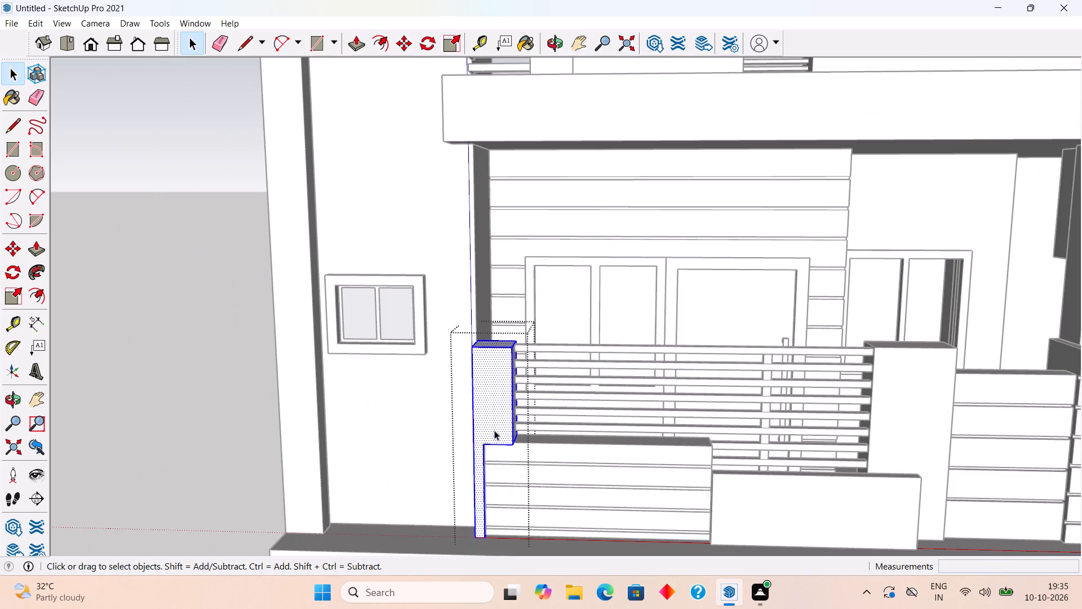
scroll(521, 408, up, 11)
middle_drag(500, 400, 465, 411)
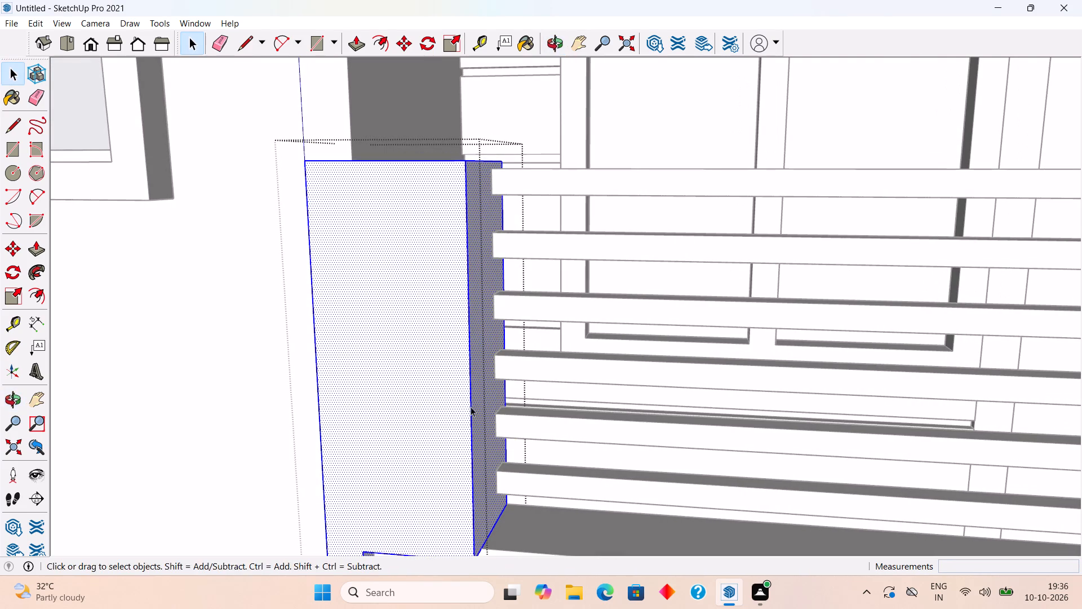
key(p)
click(482, 390)
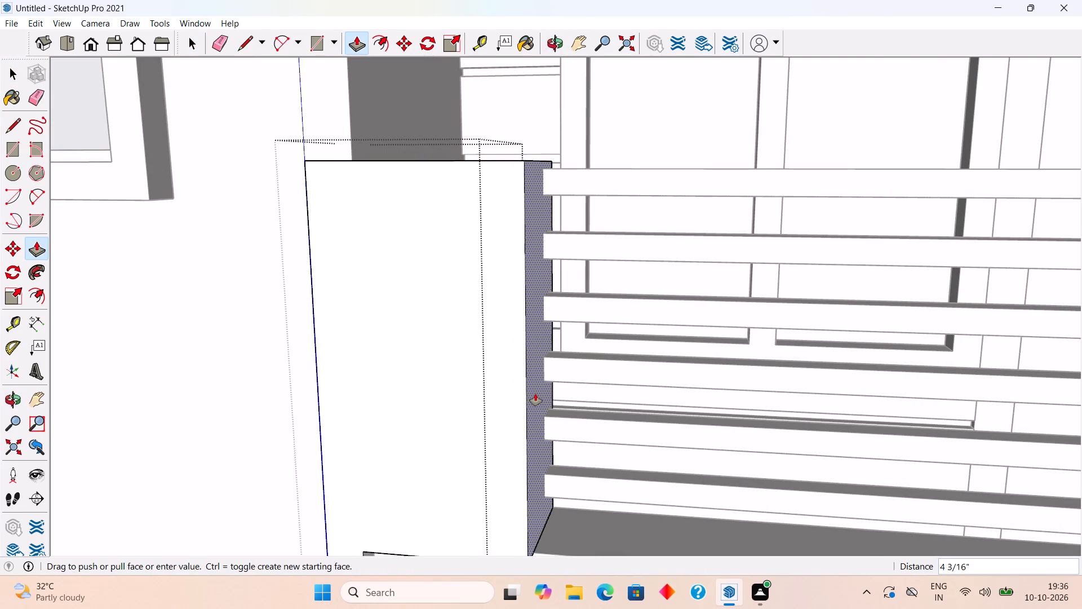
text(6")
key(Return)
Push/Pull the inner side of the pillar's narrow lower leg 4" toward the grooved low wall, and close the group.
scroll(518, 389, down, 8)
scroll(470, 524, up, 2)
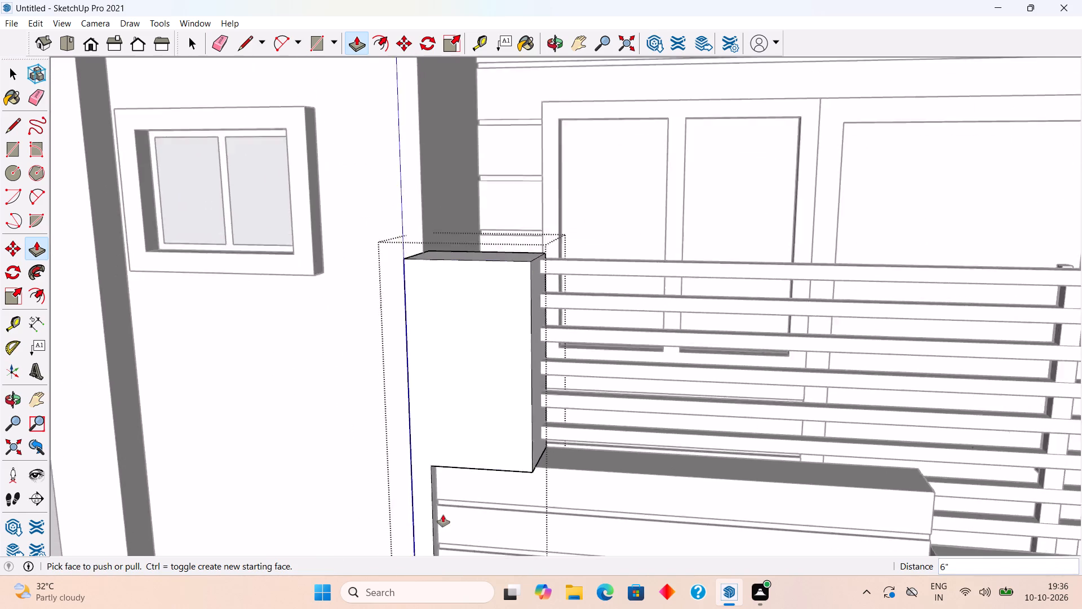
scroll(443, 515, up, 3)
click(428, 487)
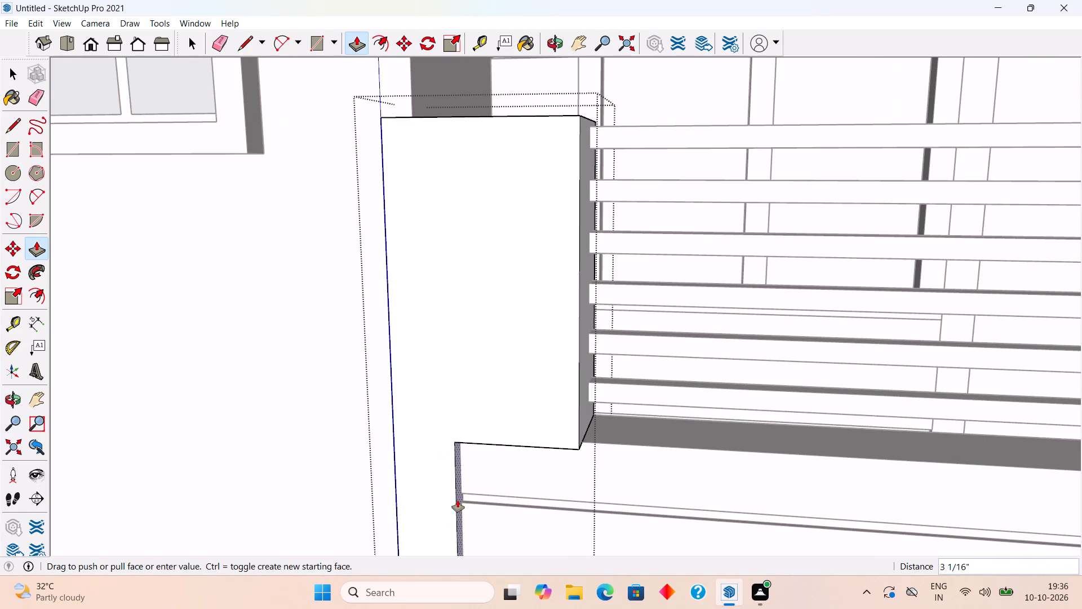
text(4")
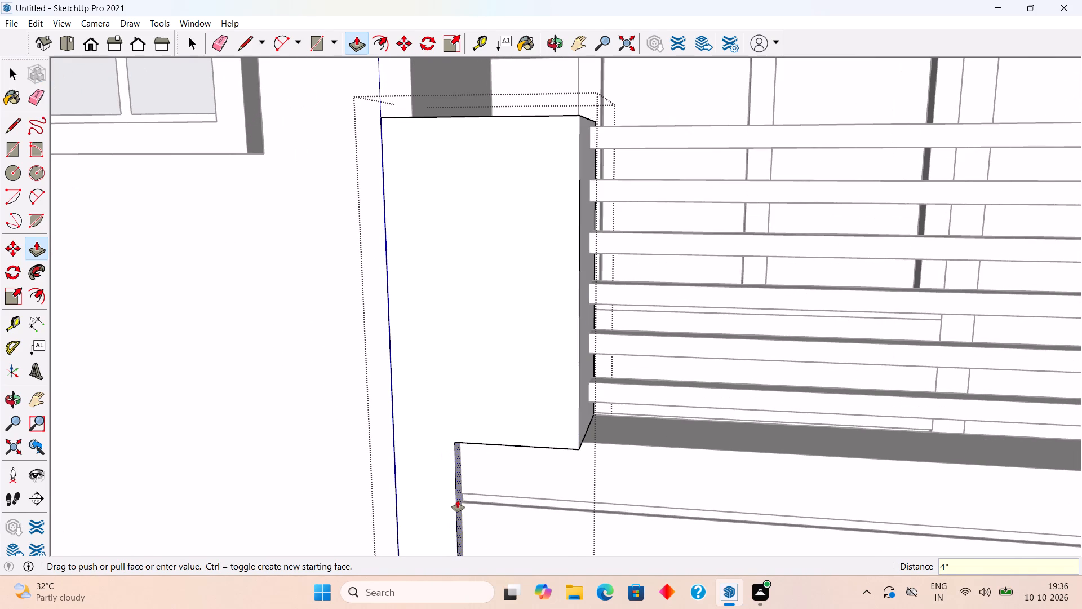
key(Return)
key(space)
scroll(458, 500, down, 15)
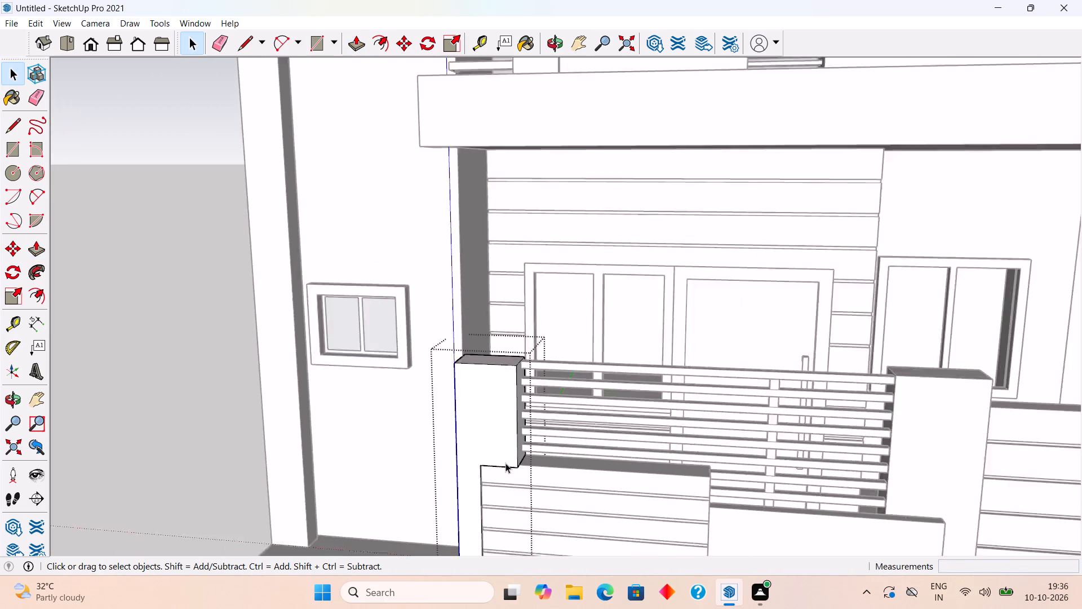
scroll(505, 463, down, 2)
click(288, 433)
Examine the completed boundary wall and the house from the front and from the gate-side tower's side.
scroll(559, 482, down, 1)
middle_drag(564, 483, 745, 470)
scroll(745, 470, down, 4)
middle_drag(774, 517, 691, 528)
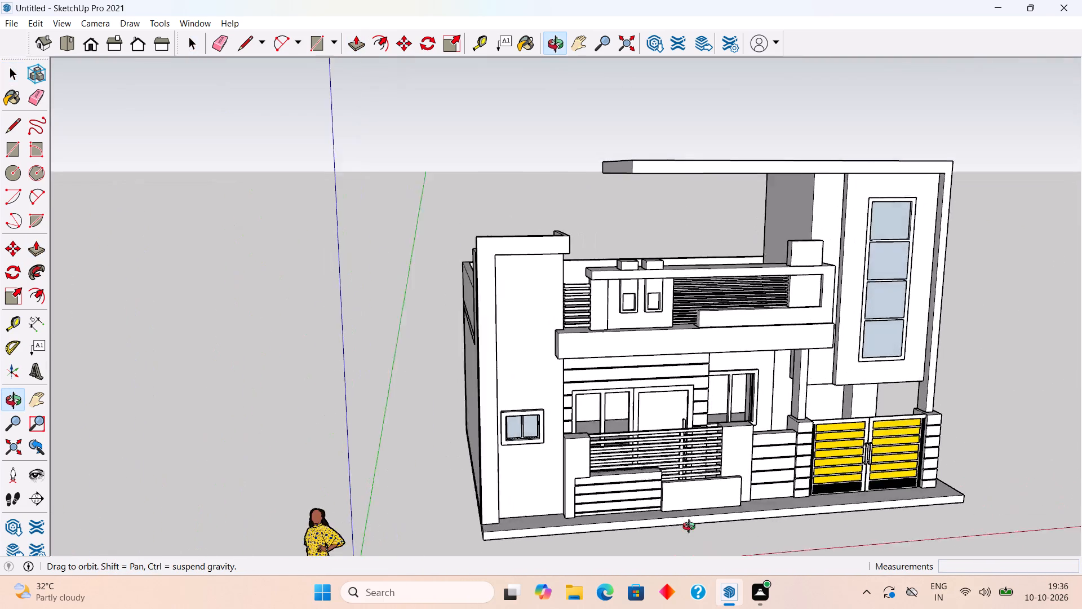
middle_drag(691, 528, 672, 508)
middle_drag(900, 548, 889, 516)
scroll(889, 516, up, 1)
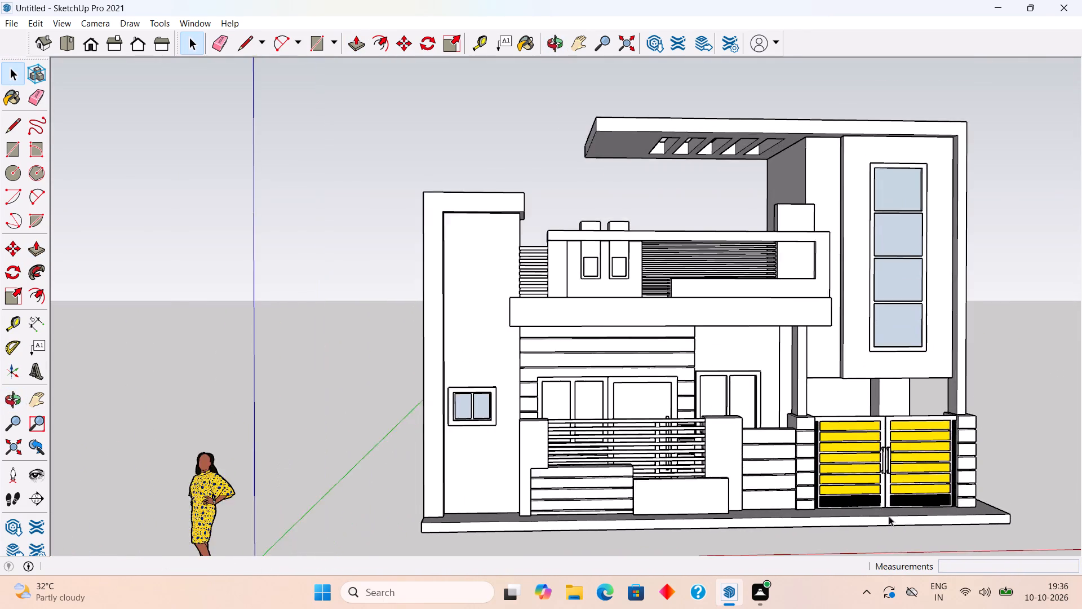
scroll(889, 516, up, 1)
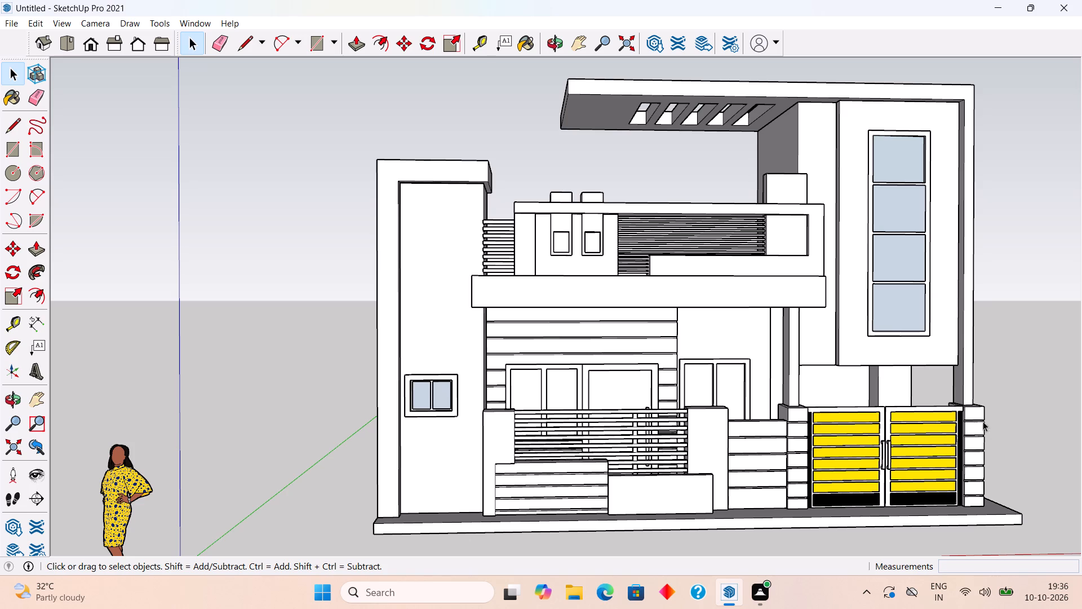
middle_drag(956, 420, 541, 452)
scroll(541, 452, down, 3)
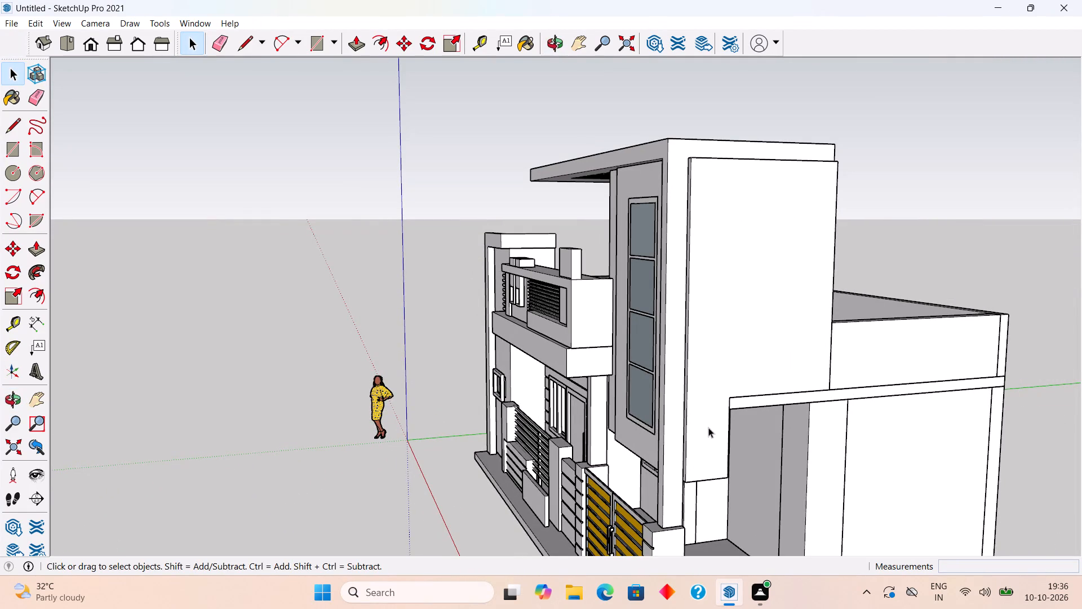
middle_drag(709, 427, 863, 441)
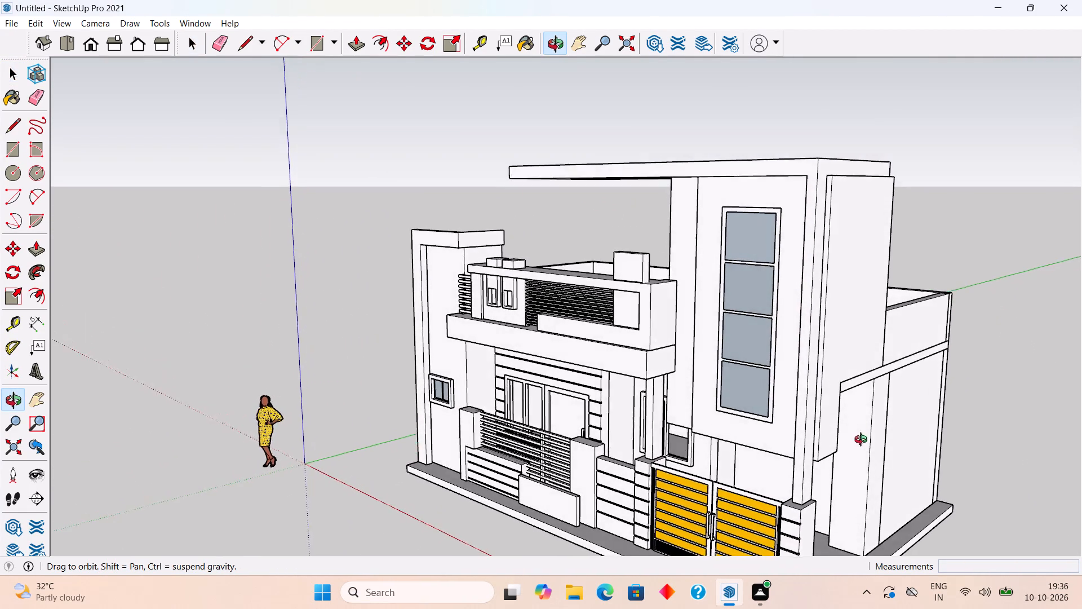
middle_drag(863, 441, 873, 461)
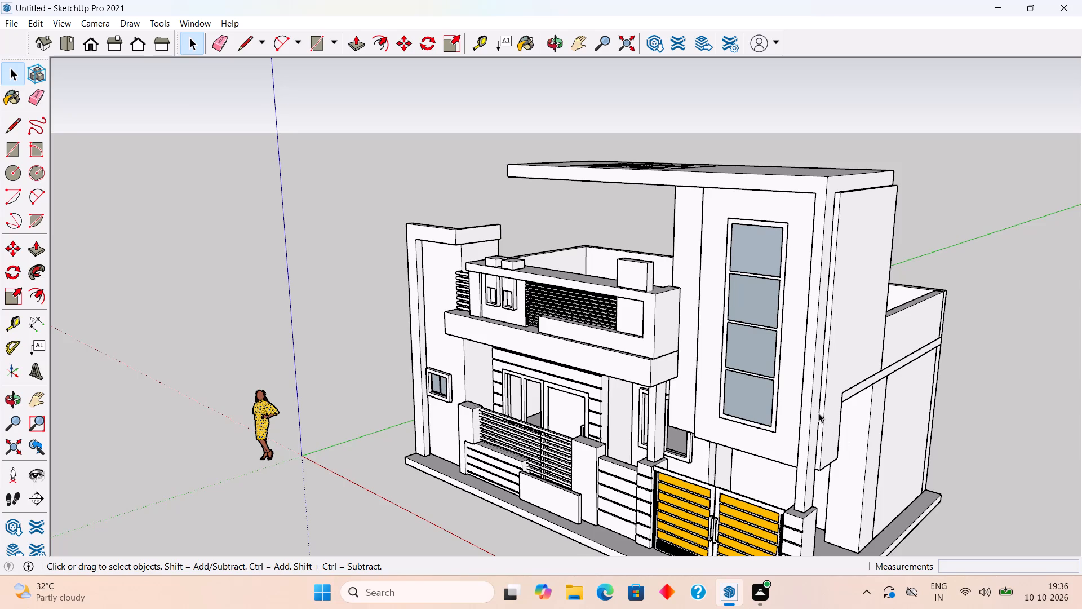
middle_drag(822, 410, 859, 413)
scroll(859, 413, up, 3)
scroll(865, 409, down, 5)
scroll(873, 232, up, 2)
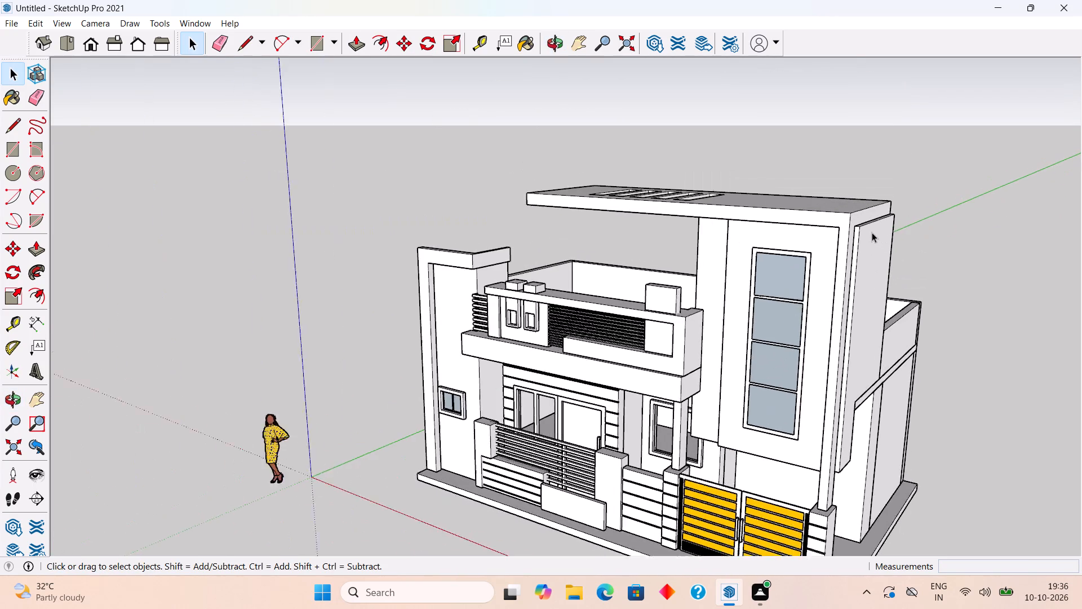
Draw a 3" by 13' 6" rectangle over the narrow front face of the panel projecting from the tower's side.
scroll(872, 232, up, 13)
key(r)
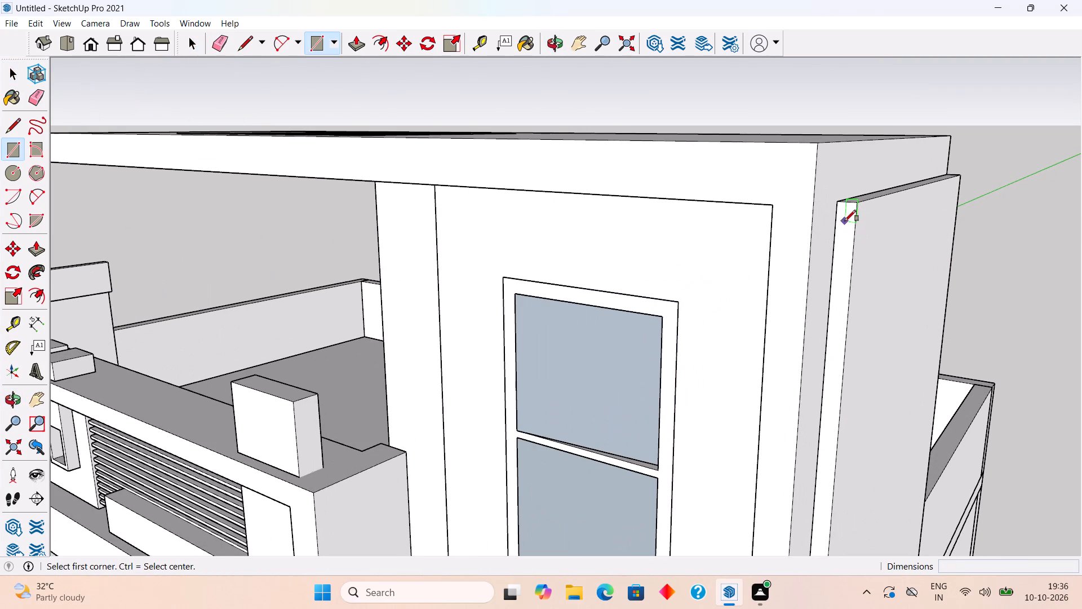
click(837, 205)
scroll(854, 256, down, 8)
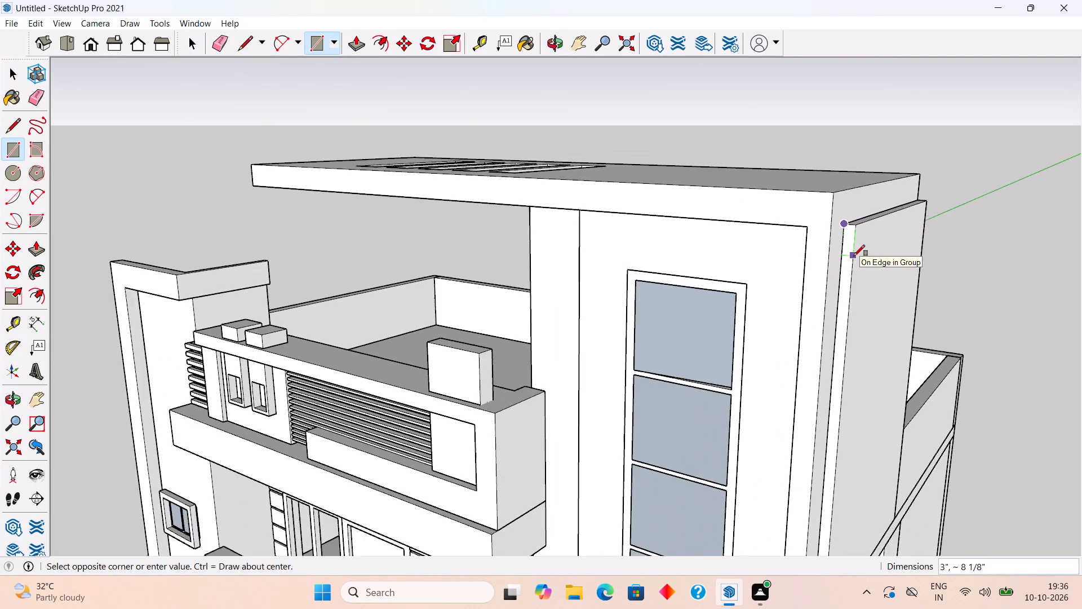
scroll(854, 256, down, 4)
scroll(830, 467, down, 11)
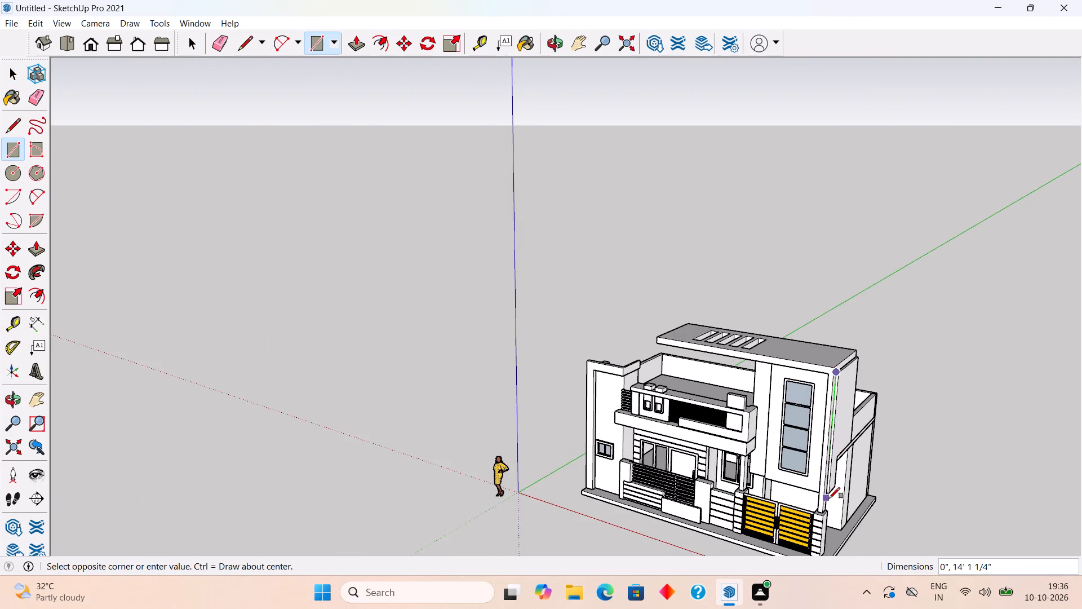
scroll(829, 498, up, 5)
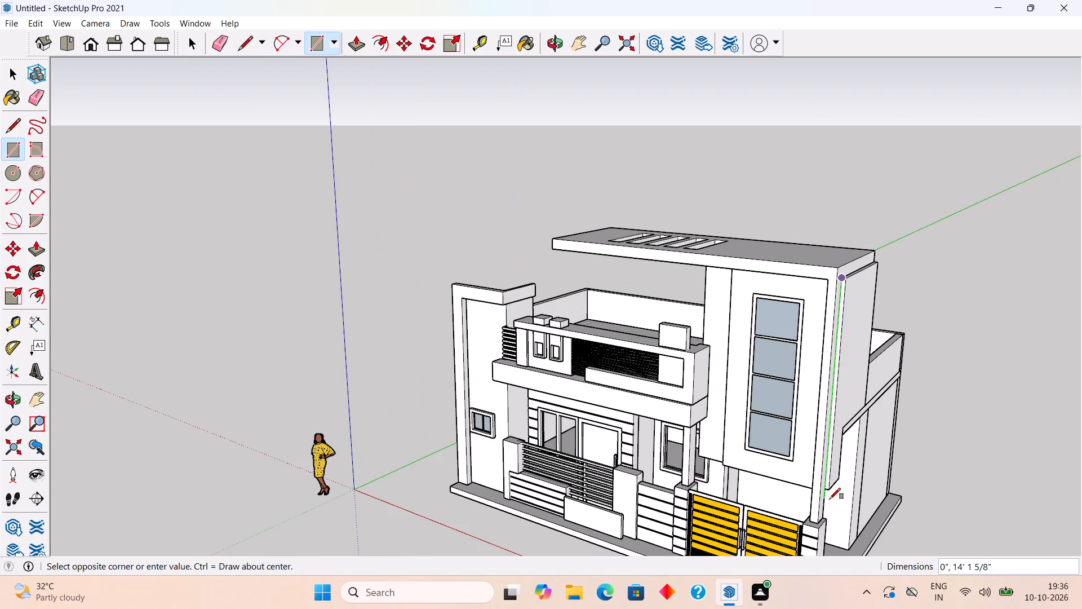
scroll(830, 499, down, 7)
scroll(831, 533, up, 2)
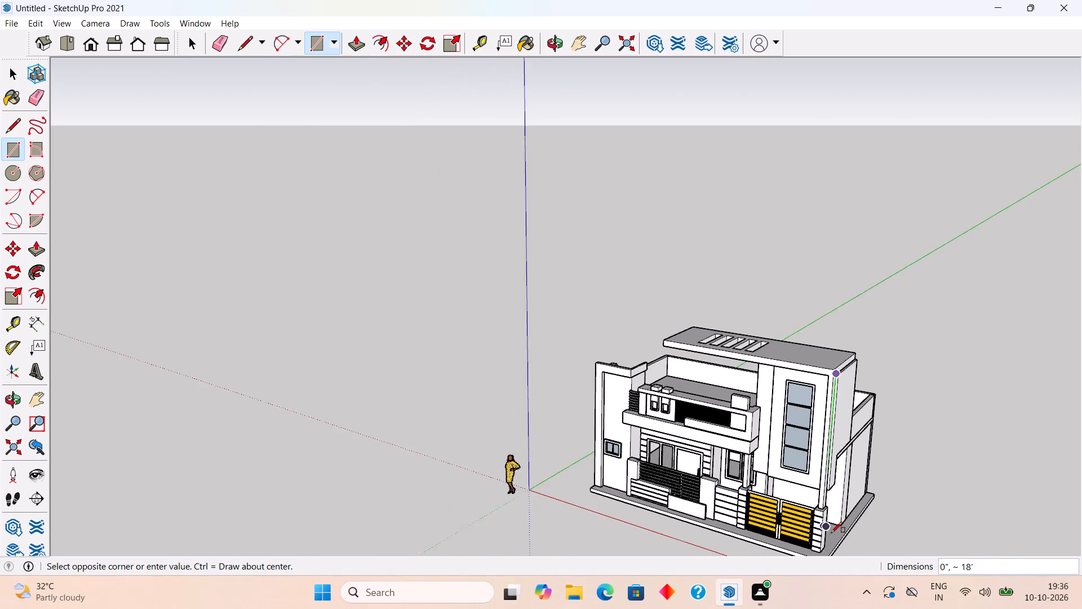
scroll(831, 533, up, 2)
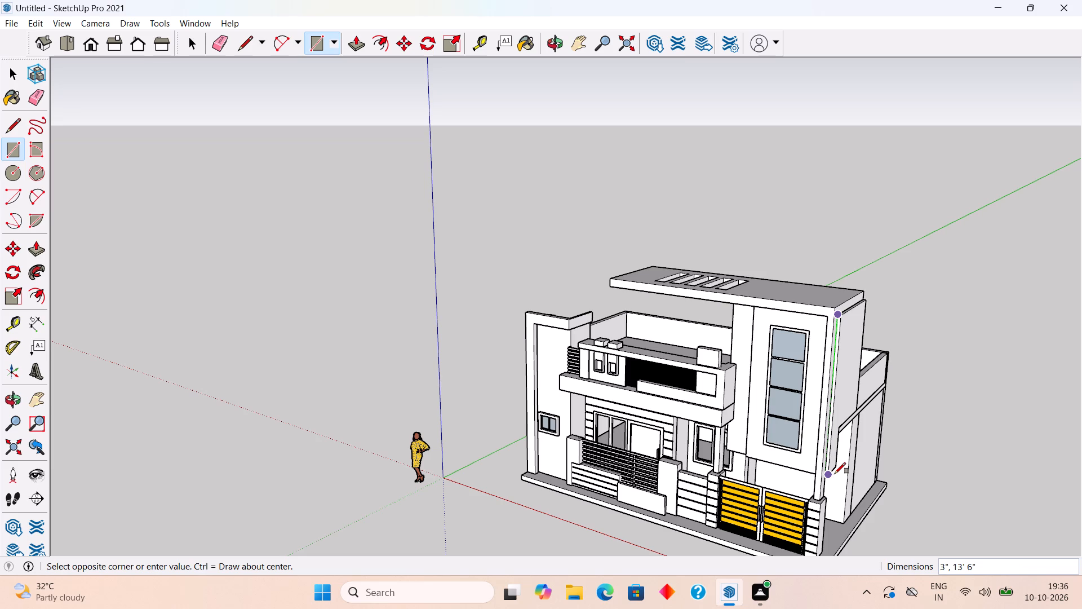
scroll(835, 474, up, 11)
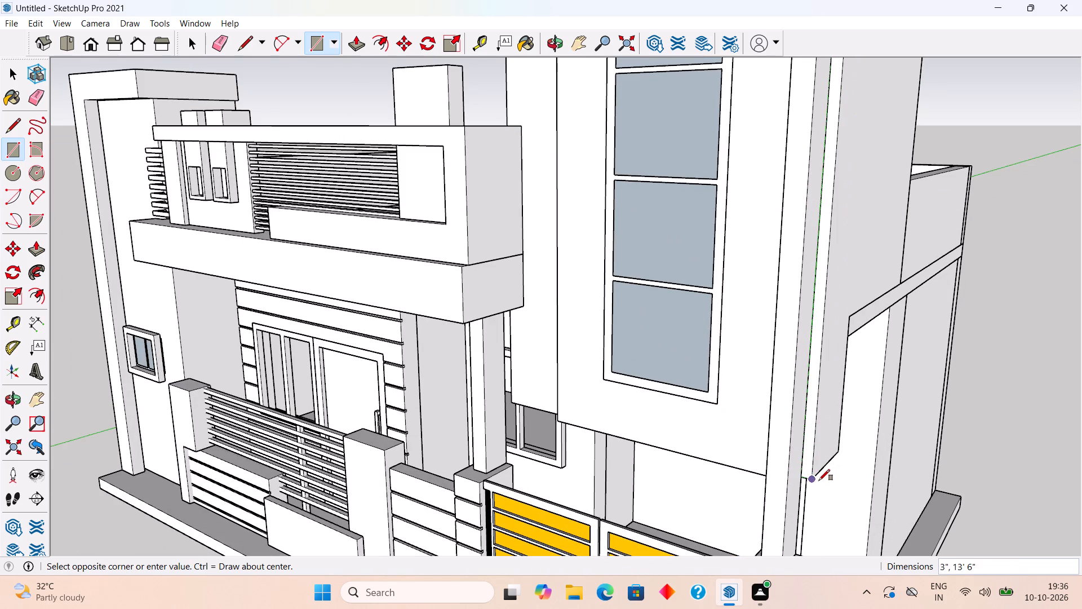
click(816, 479)
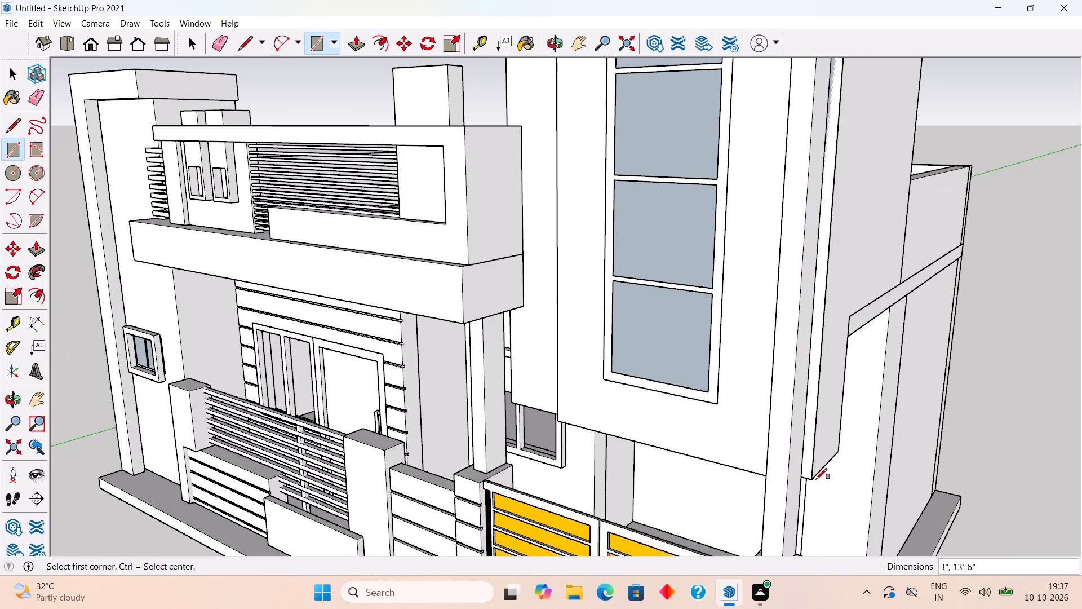
Push/Pull the narrow rectangular front face on the tower's side panel 9" forward, toward the tower's front.
key(space)
click(812, 433)
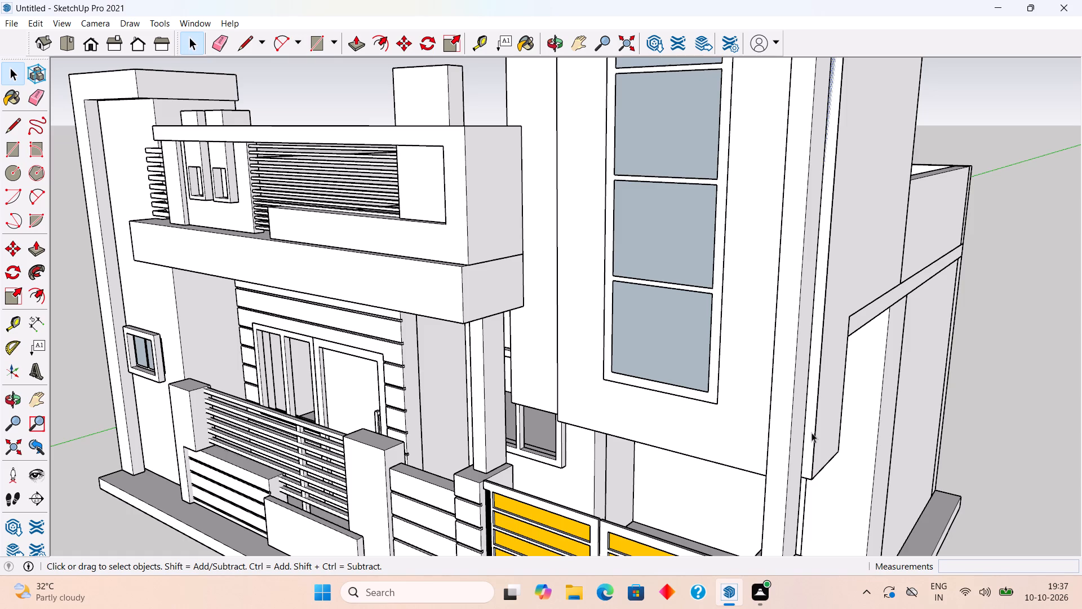
key(p)
click(812, 433)
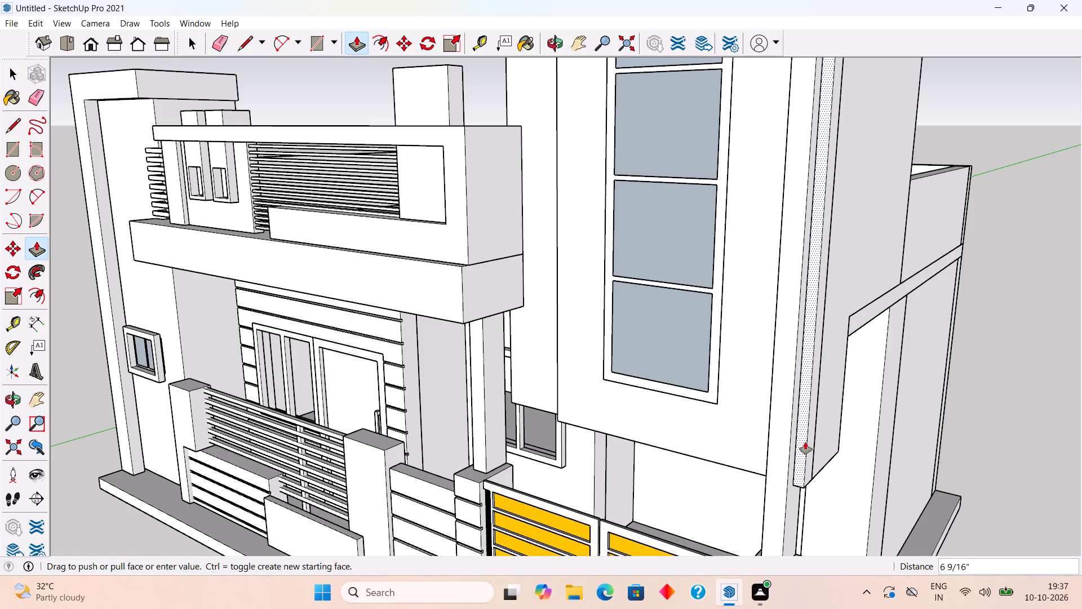
scroll(806, 452, down, 8)
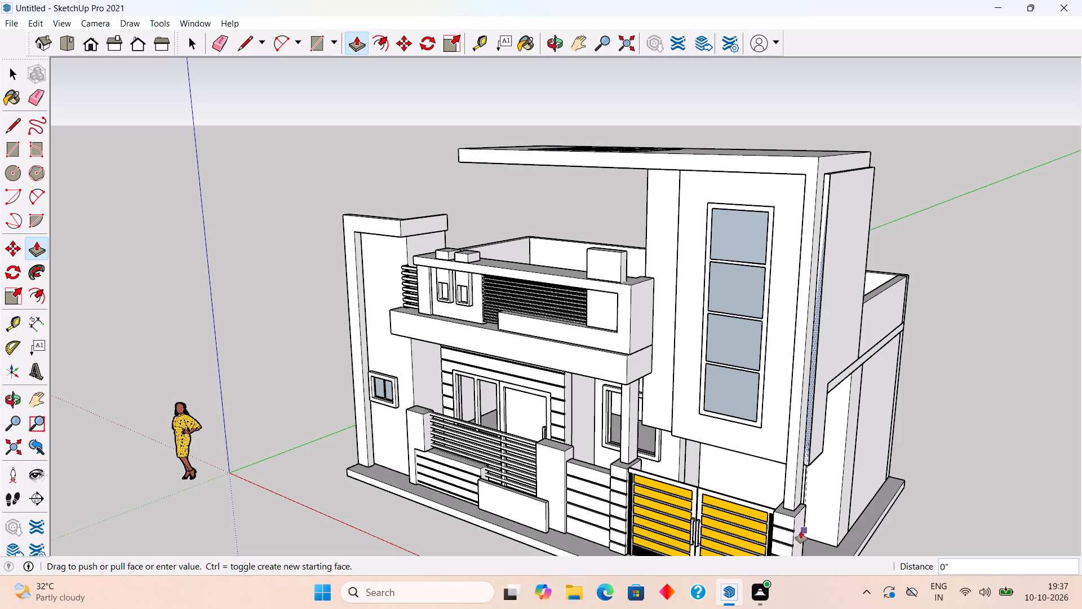
click(803, 513)
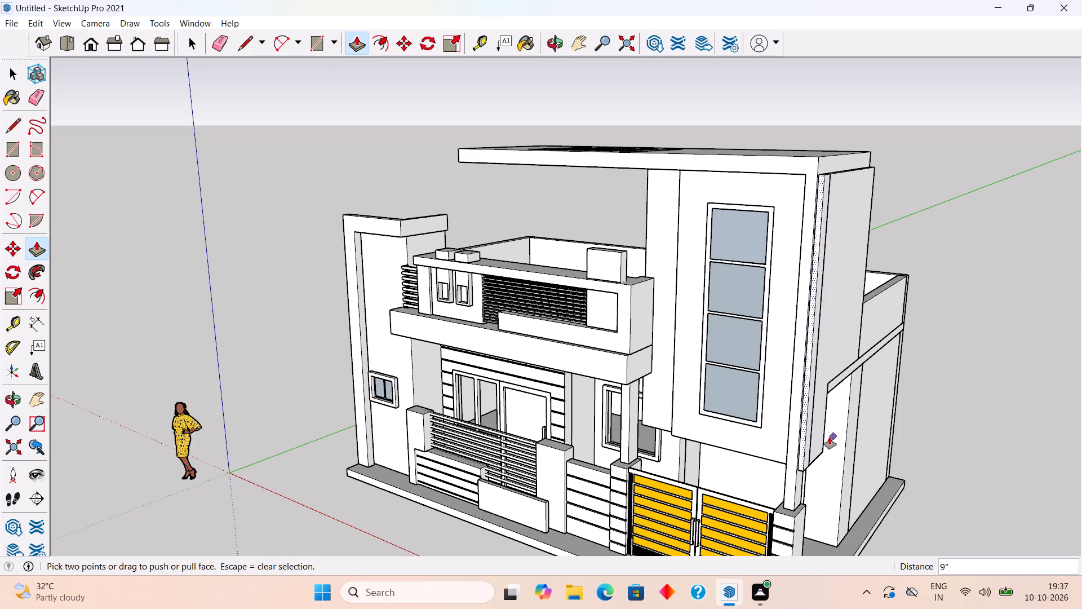
Push/Pull the outer side face of the new vertical strip 10" outward, away from the tower.
key(space)
scroll(804, 417, up, 5)
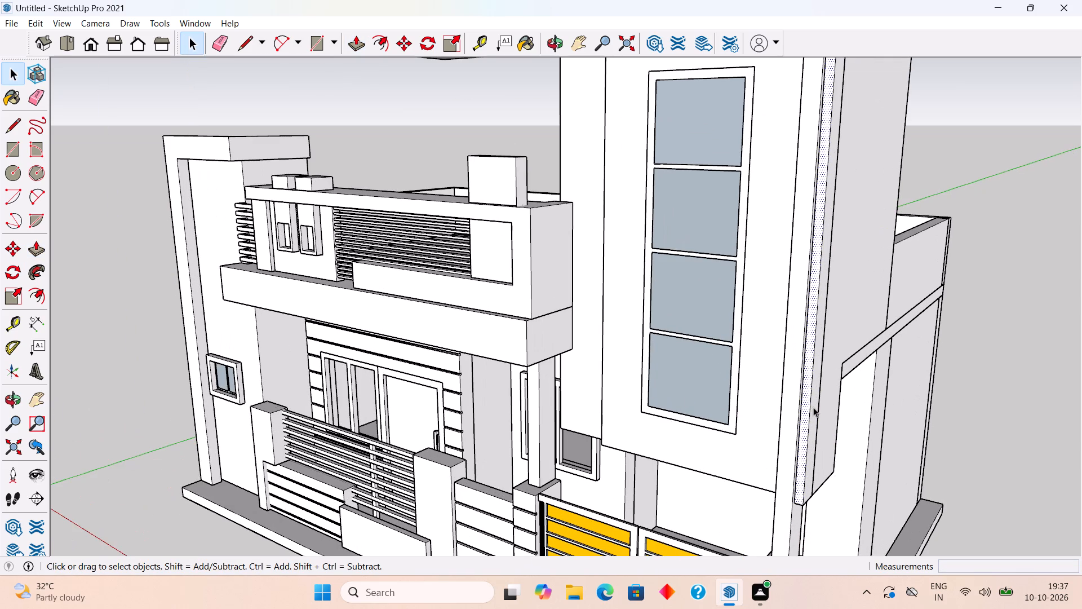
click(813, 407)
key(p)
click(813, 407)
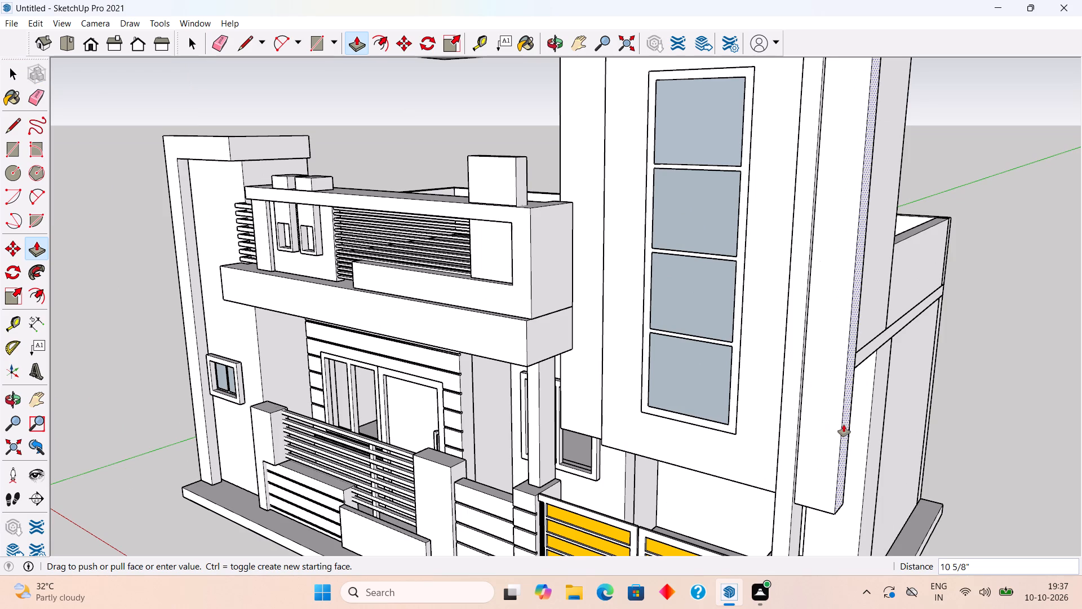
text(10")
key(Return)
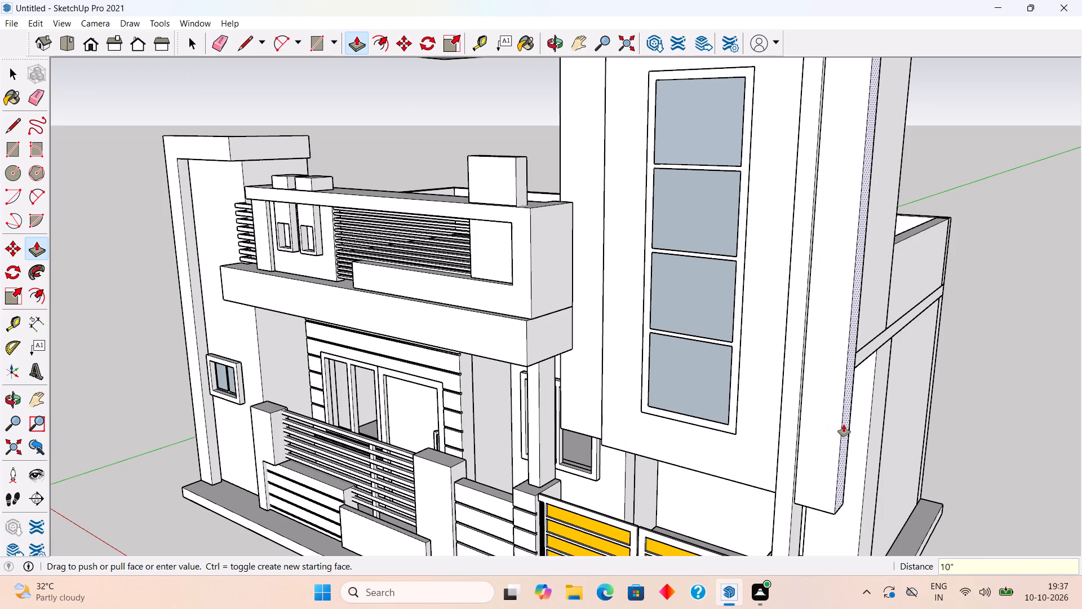
Push/Pull the vertical strip's top face up 9" to the level of the roof slab's top.
scroll(844, 425, down, 8)
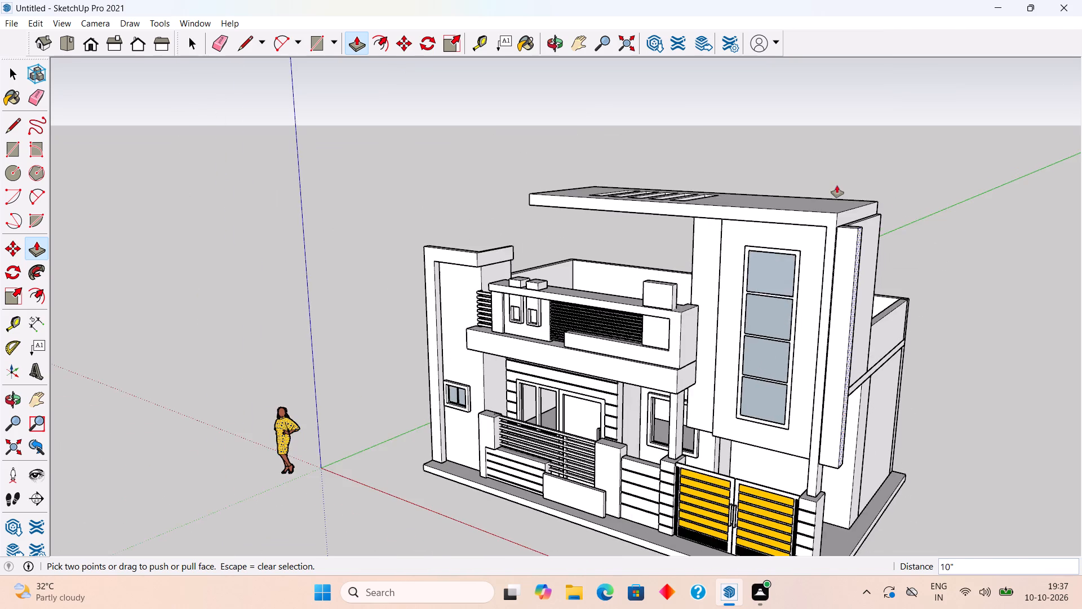
scroll(837, 185, up, 15)
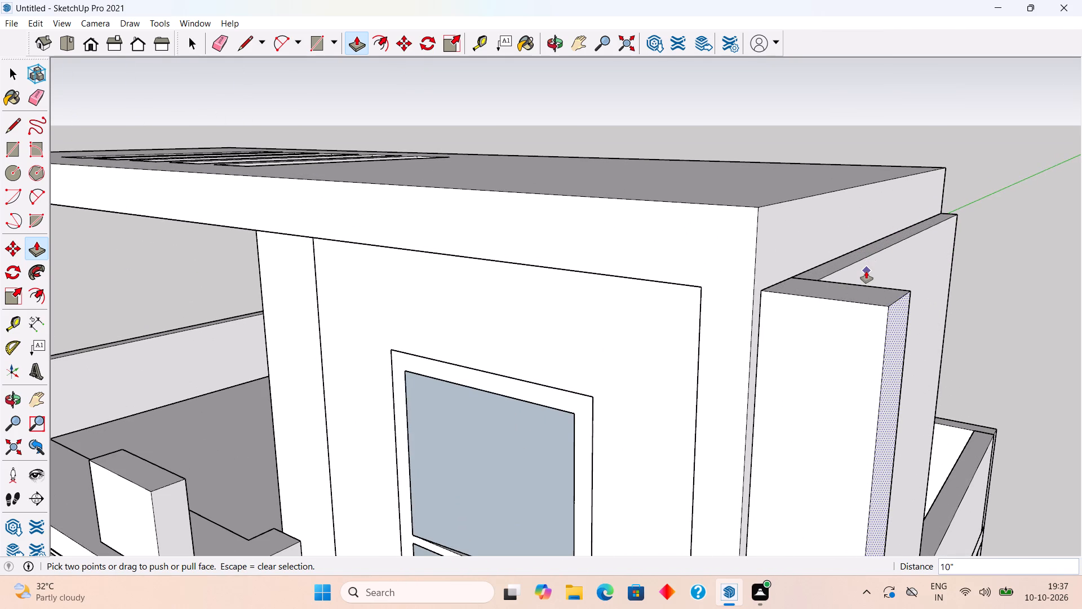
key(space)
click(867, 293)
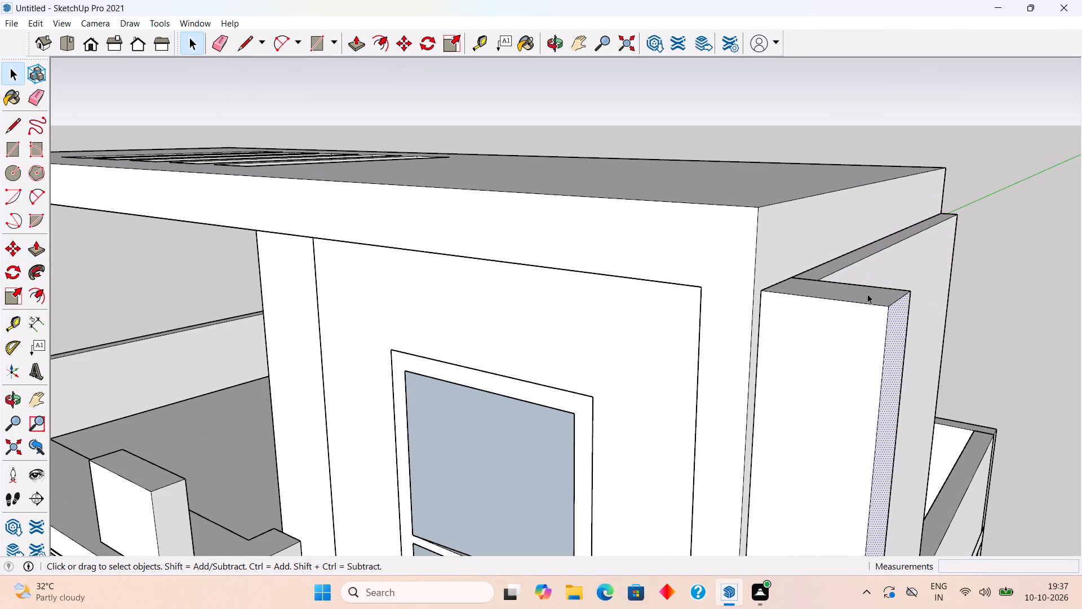
key(p)
click(867, 294)
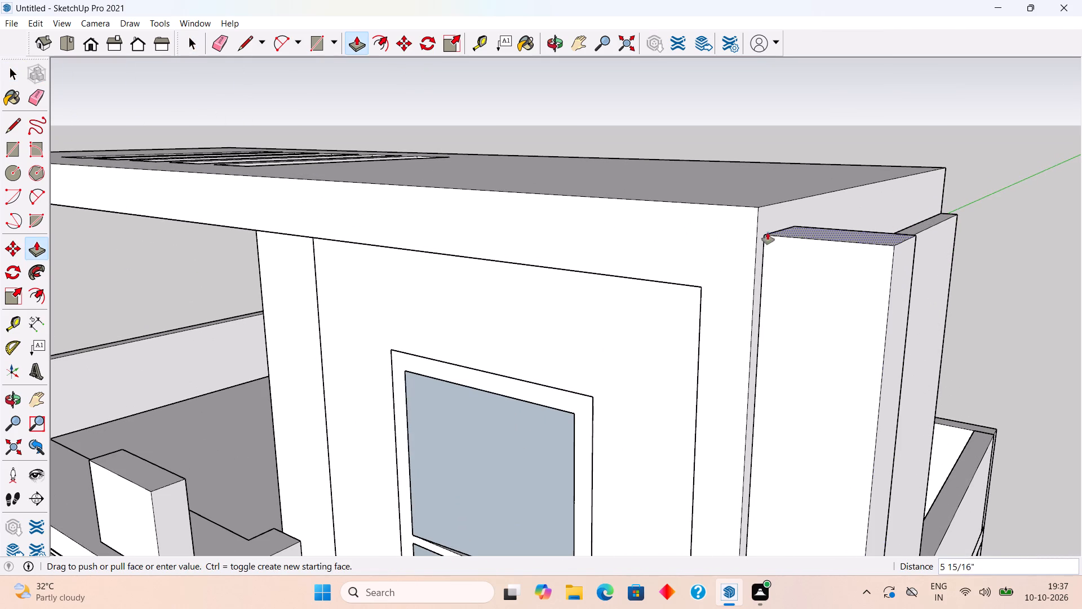
click(746, 205)
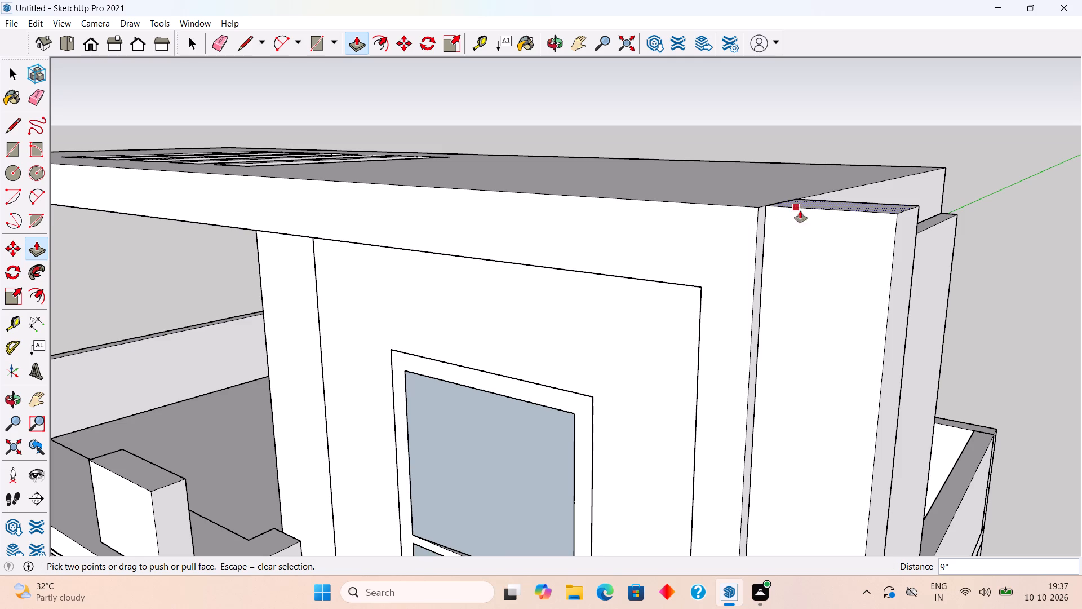
Push/Pull the vertical strip's top face up a further 10" above the roof slab.
middle_drag(860, 251, 852, 379)
scroll(852, 309, up, 4)
click(867, 347)
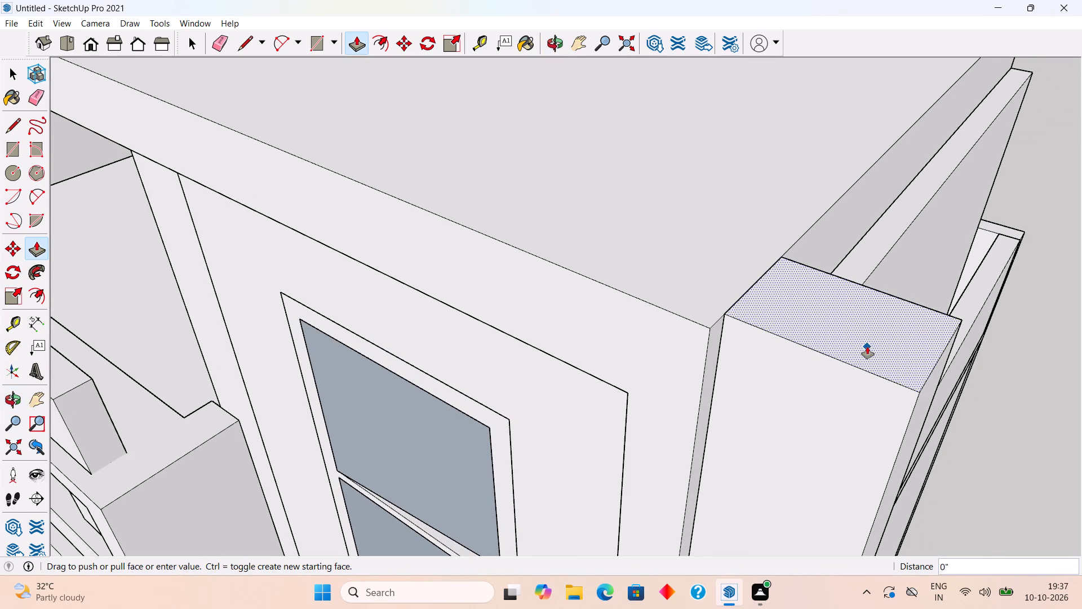
text(10")
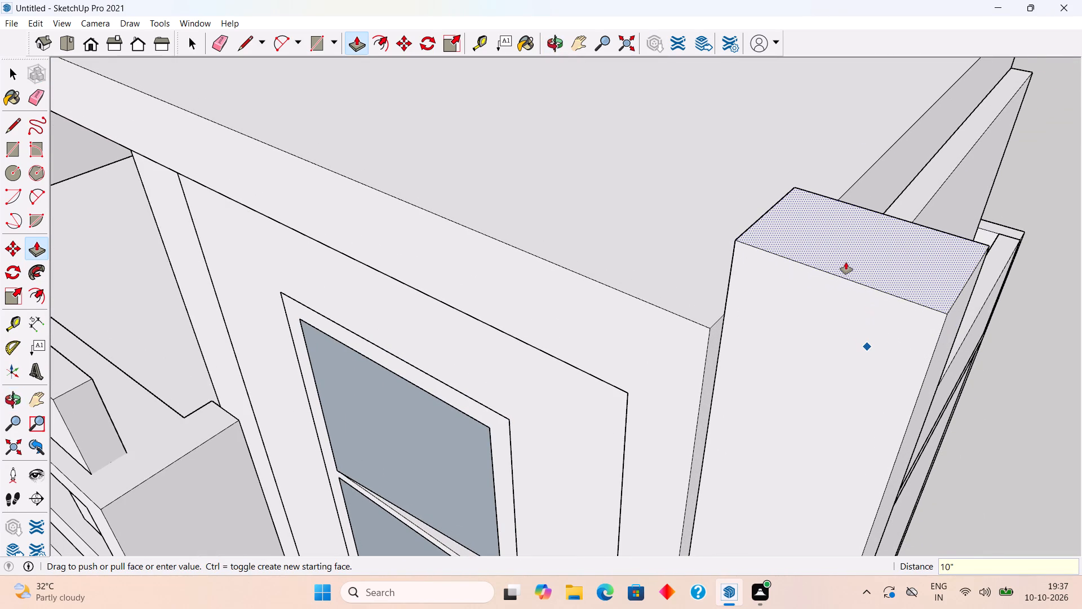
key(Return)
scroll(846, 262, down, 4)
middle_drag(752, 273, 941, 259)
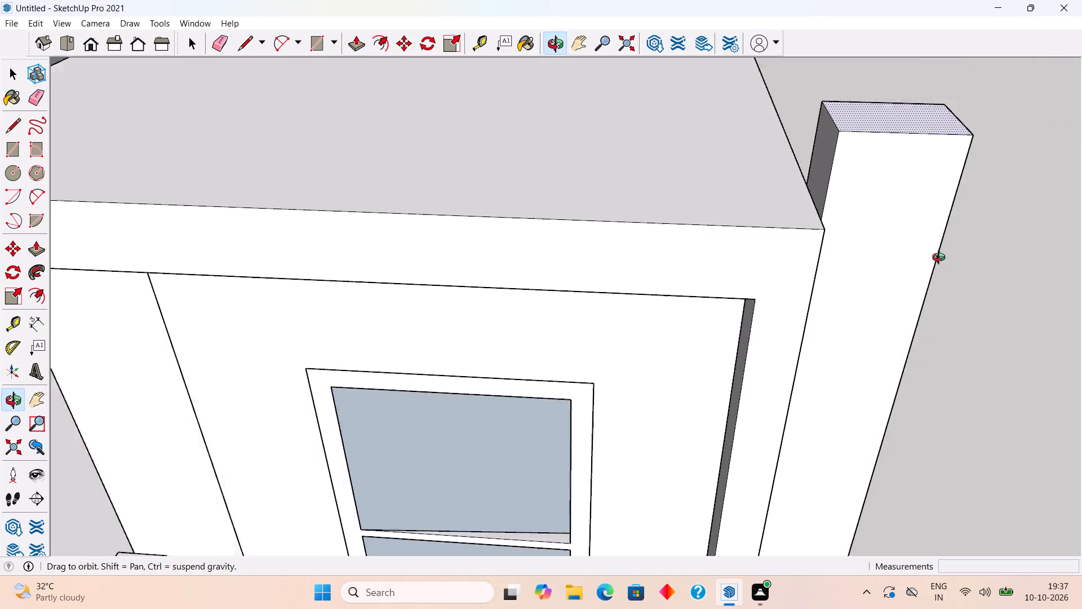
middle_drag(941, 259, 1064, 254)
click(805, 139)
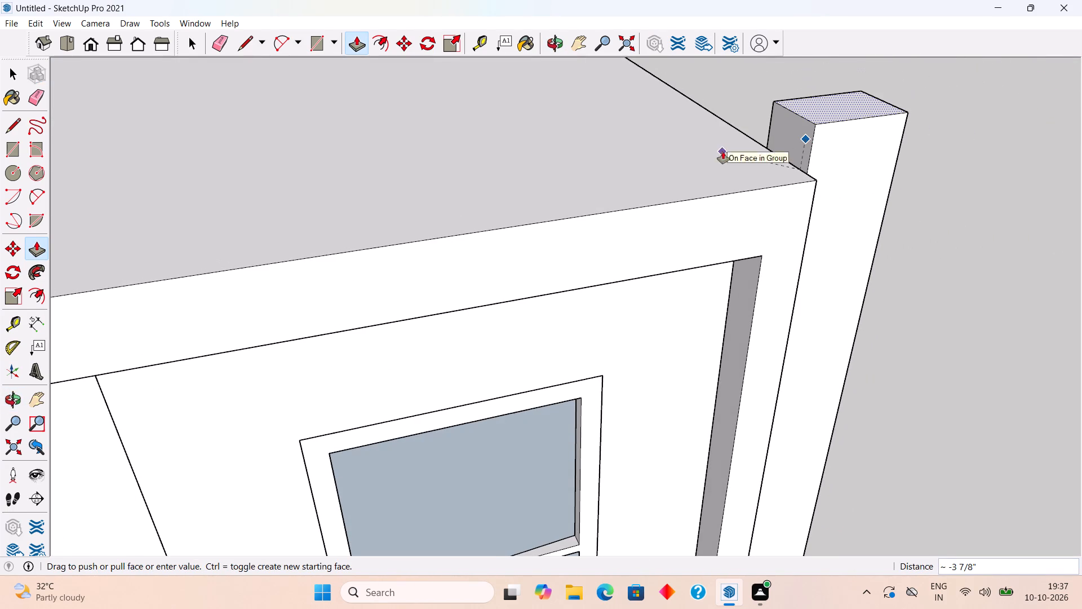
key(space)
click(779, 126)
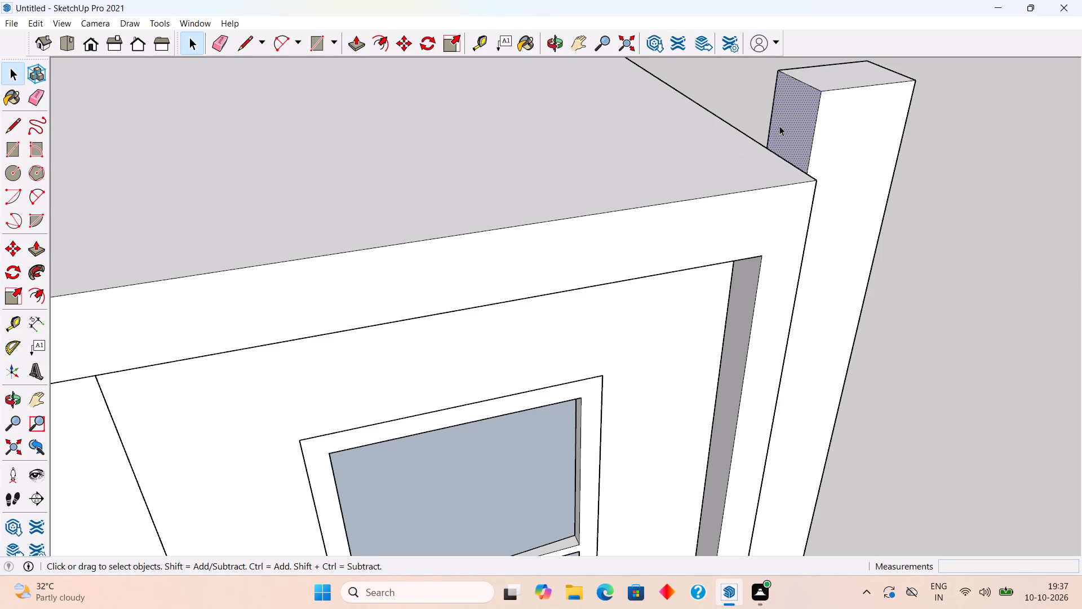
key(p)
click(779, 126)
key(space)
Draw a 9" line across the strip's inner face at roof level and Push/Pull the part above it 6' 9" along the roof's front edge.
scroll(764, 169, up, 3)
key(l)
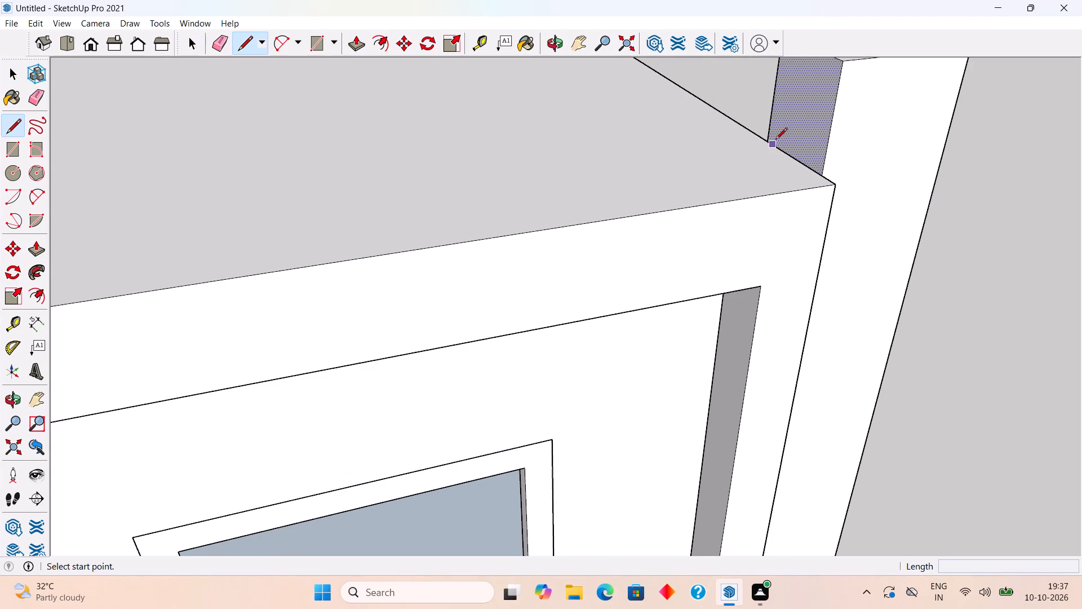
click(769, 138)
click(821, 177)
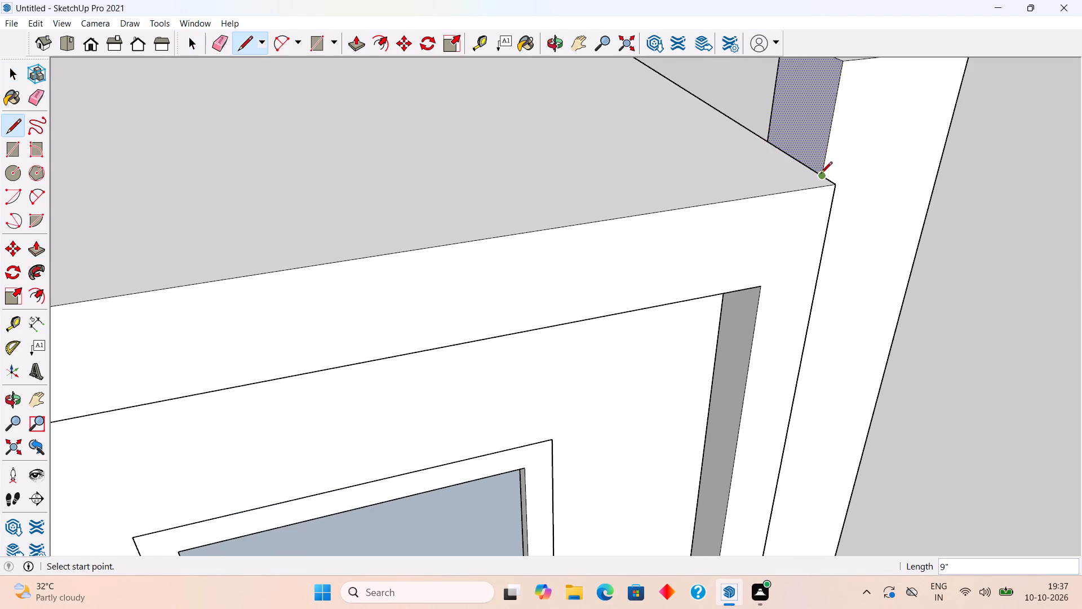
key(p)
click(818, 156)
scroll(651, 200, down, 9)
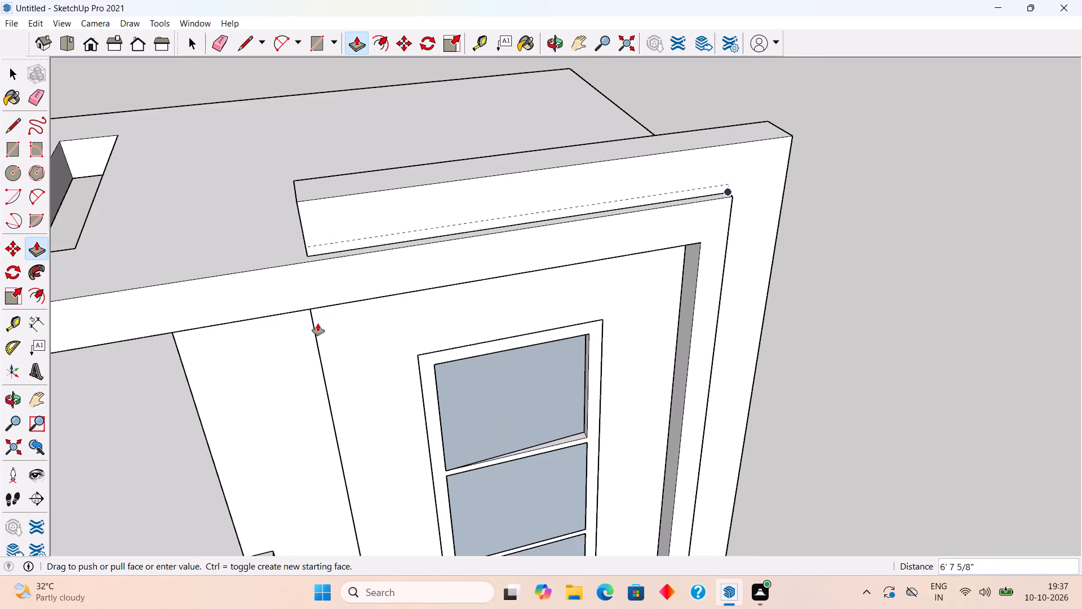
click(319, 344)
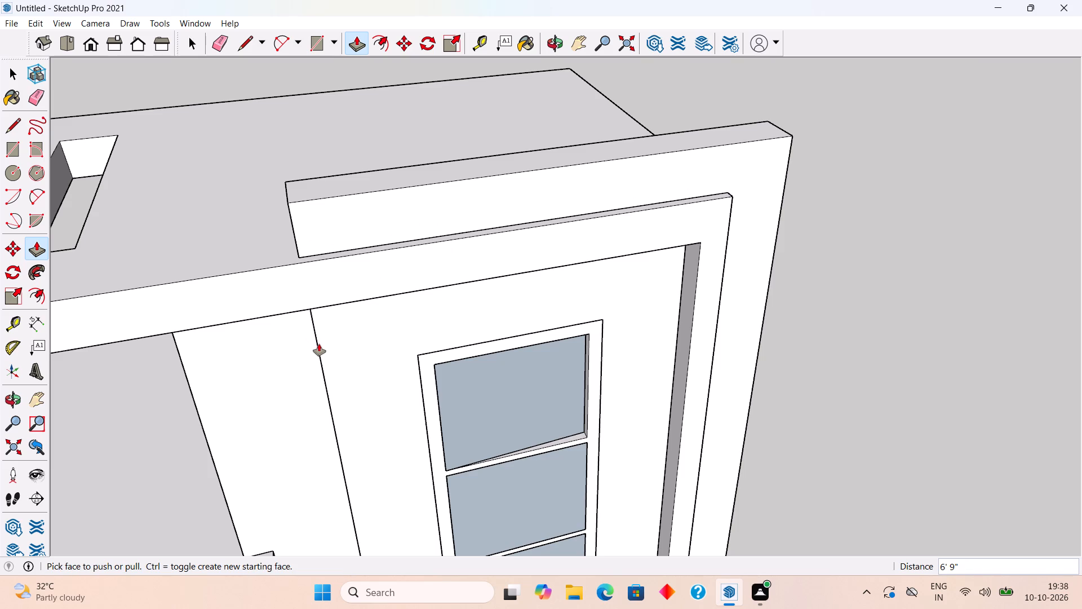
Push/Pull the bottom face of the vertical strip down 7' to the plinth beside the gate pillar.
scroll(319, 344, down, 16)
scroll(426, 410, down, 4)
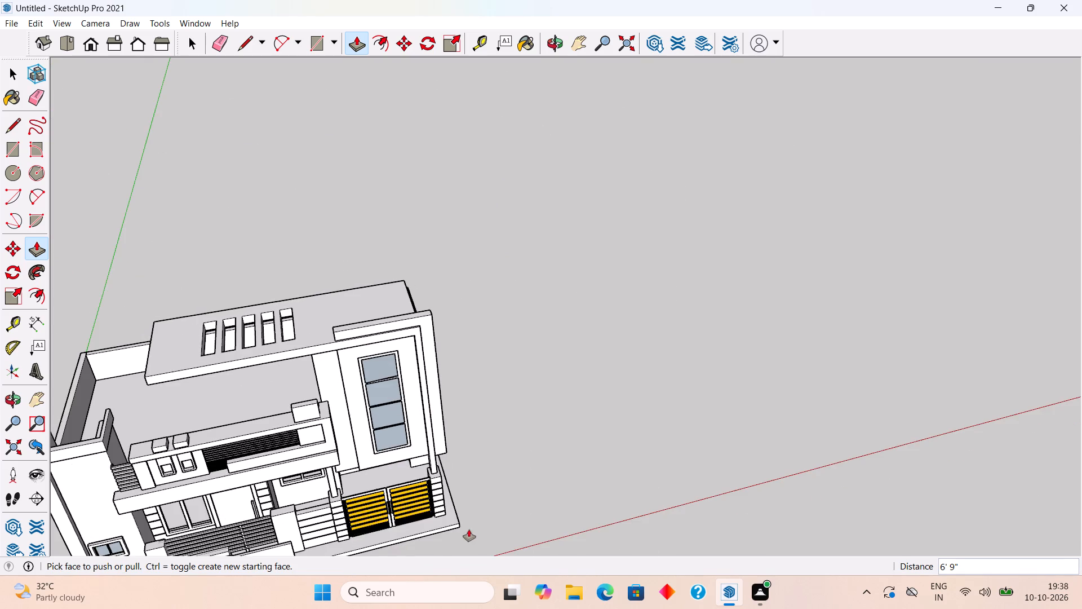
middle_drag(463, 520, 292, 222)
scroll(414, 559, up, 8)
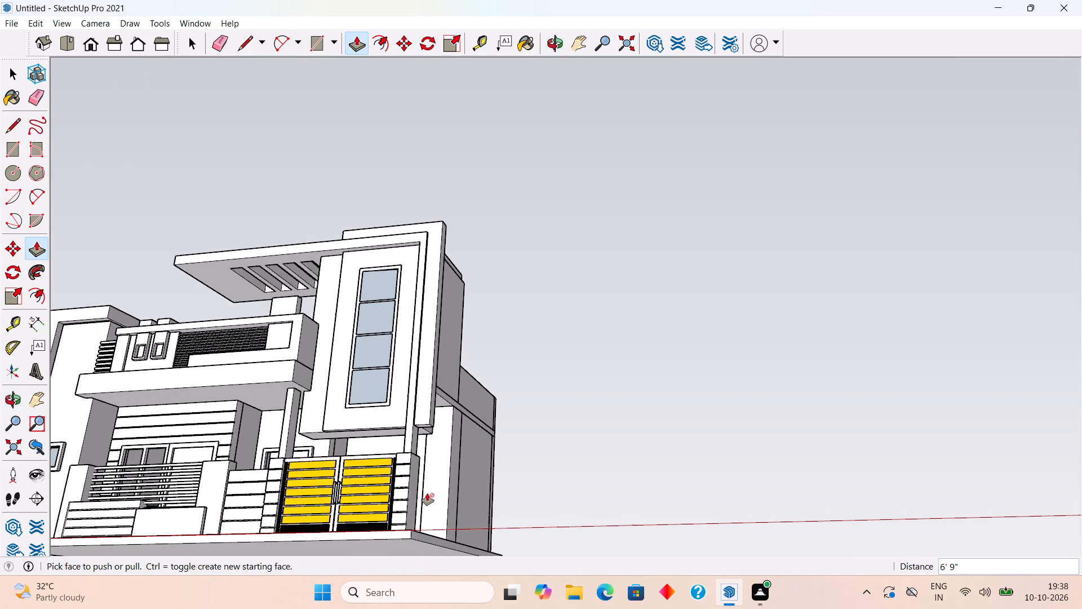
scroll(427, 493, up, 11)
click(418, 346)
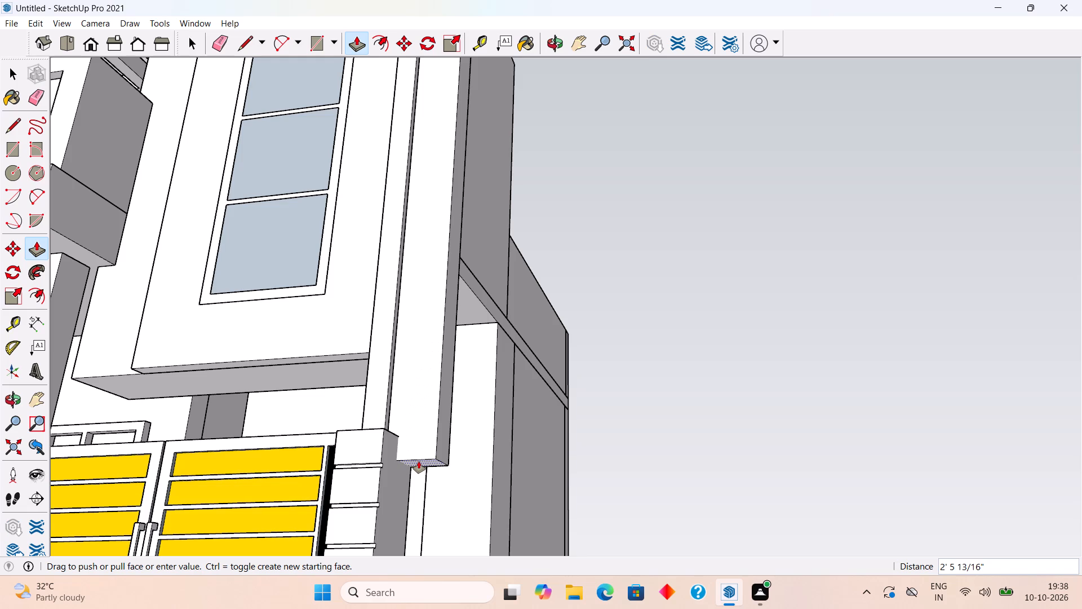
scroll(422, 463, down, 14)
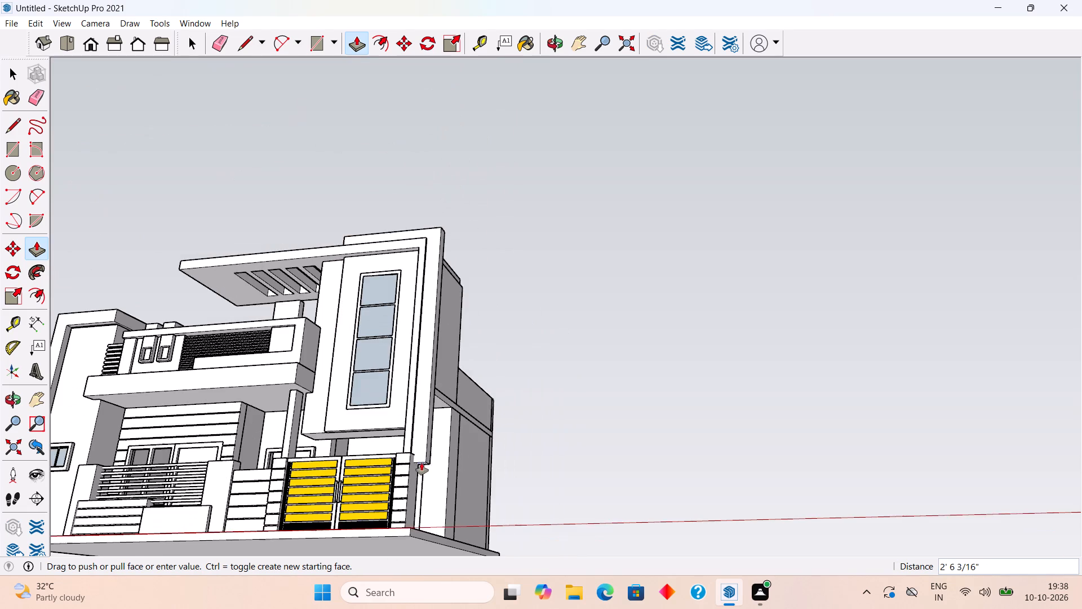
scroll(411, 522, up, 7)
click(399, 522)
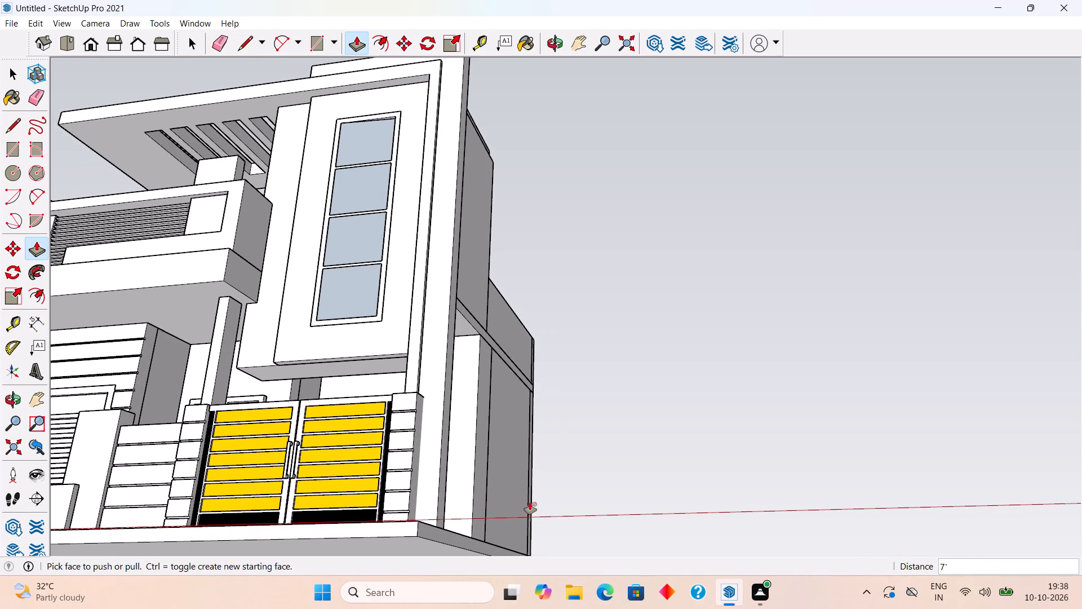
key(space)
Draw a line about 5' up the gate pillar's rear outer edge and a 3" line from its top corner to the slender column.
middle_drag(491, 473, 489, 505)
scroll(489, 506, down, 3)
scroll(438, 543, up, 4)
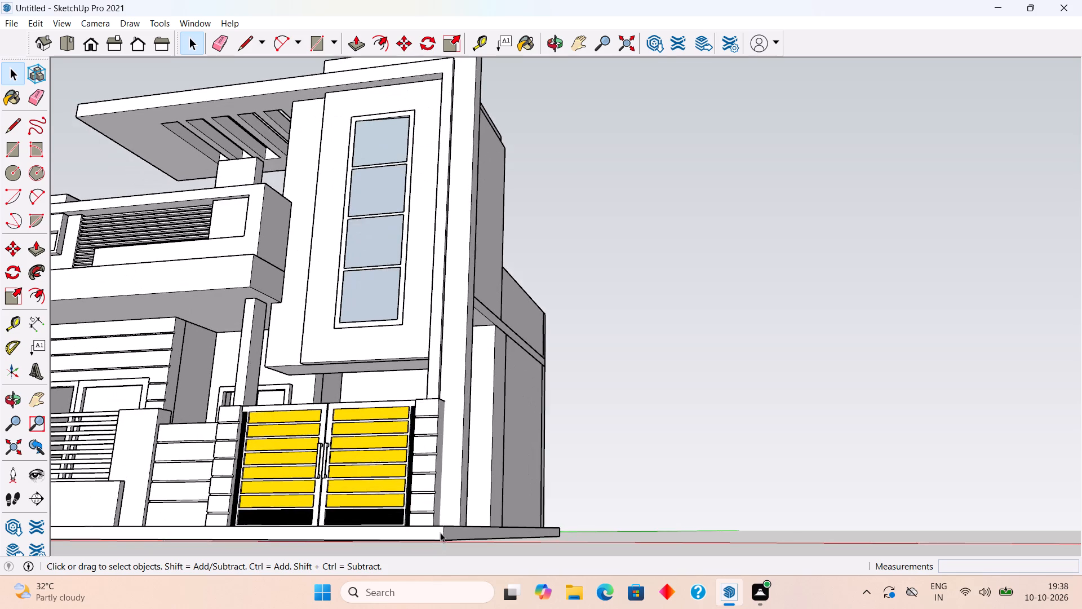
middle_drag(441, 413, 442, 473)
scroll(448, 544, up, 11)
scroll(458, 550, down, 3)
scroll(449, 436, down, 4)
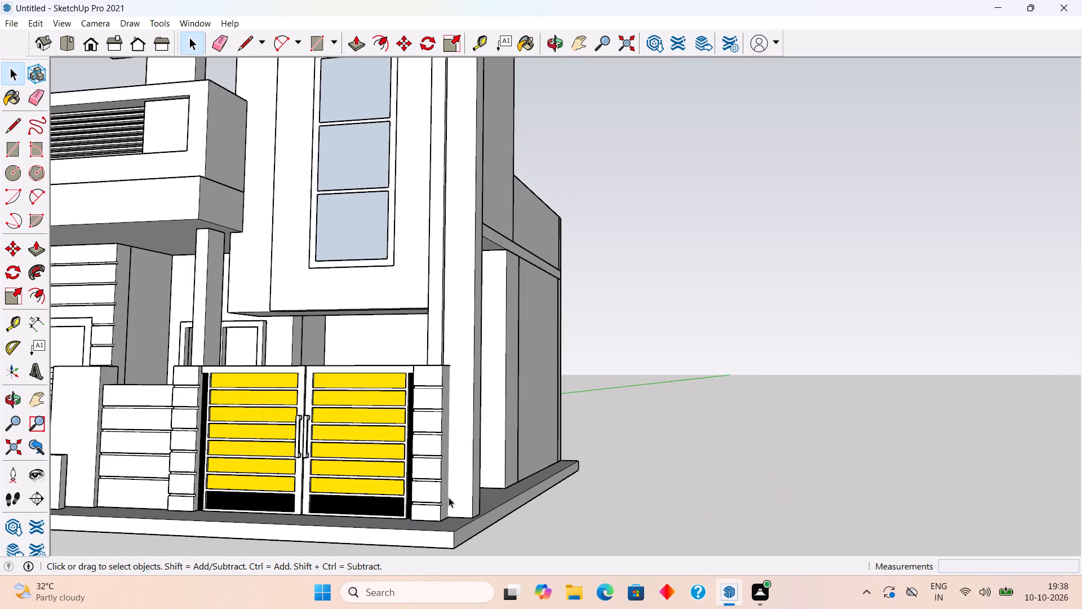
scroll(449, 534, up, 7)
key(l)
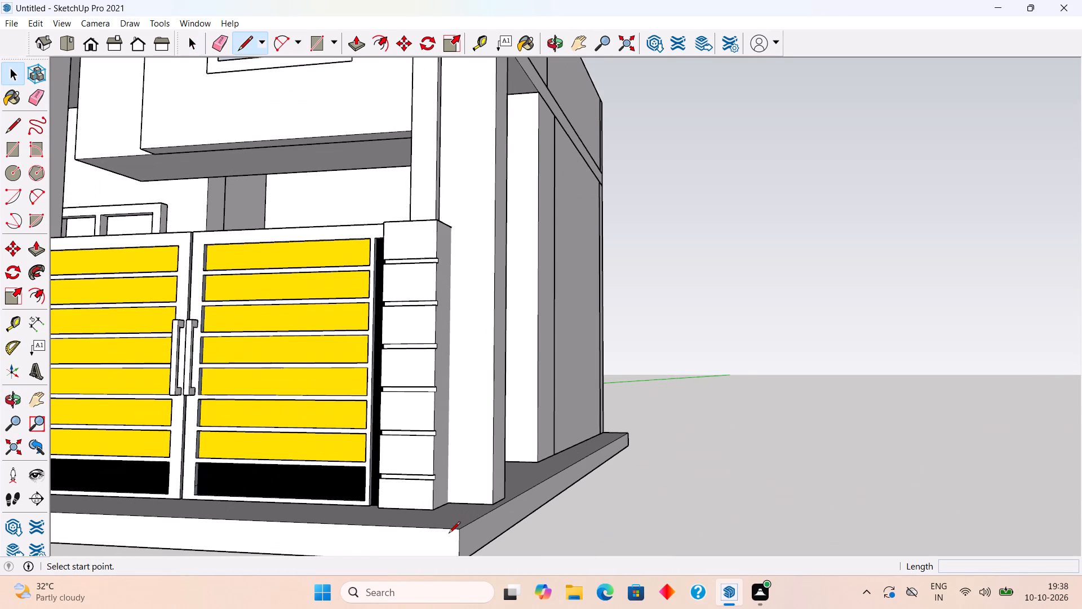
click(448, 504)
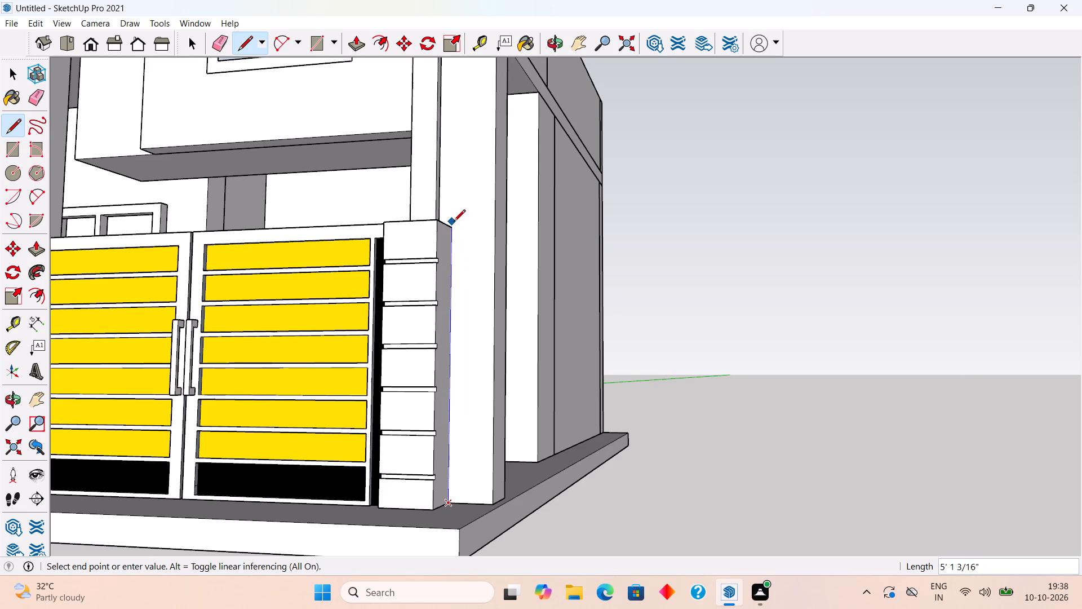
scroll(457, 234, up, 10)
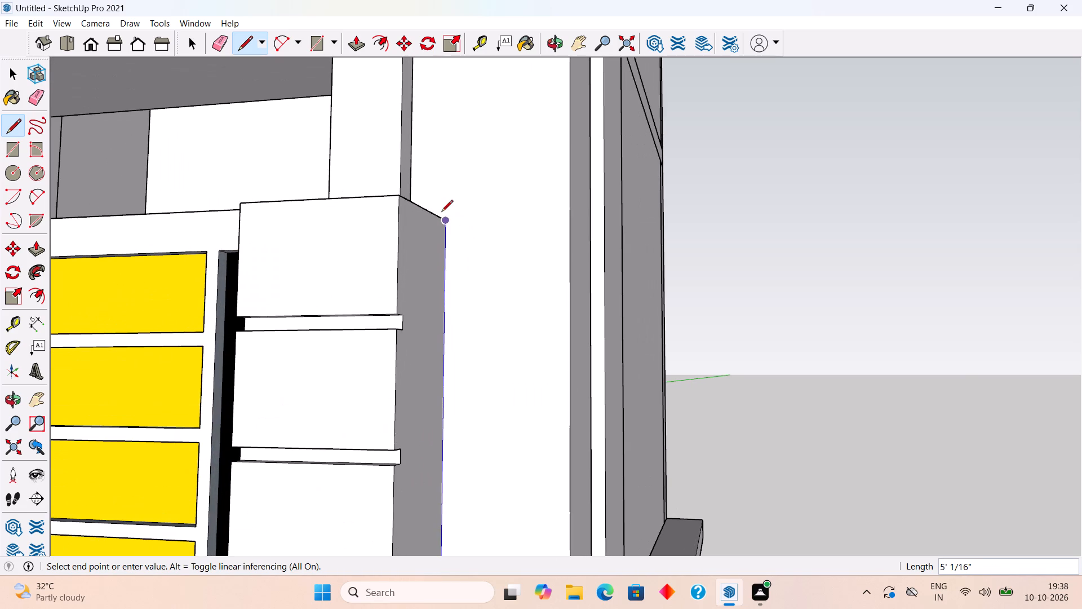
click(446, 217)
middle_drag(444, 201, 444, 436)
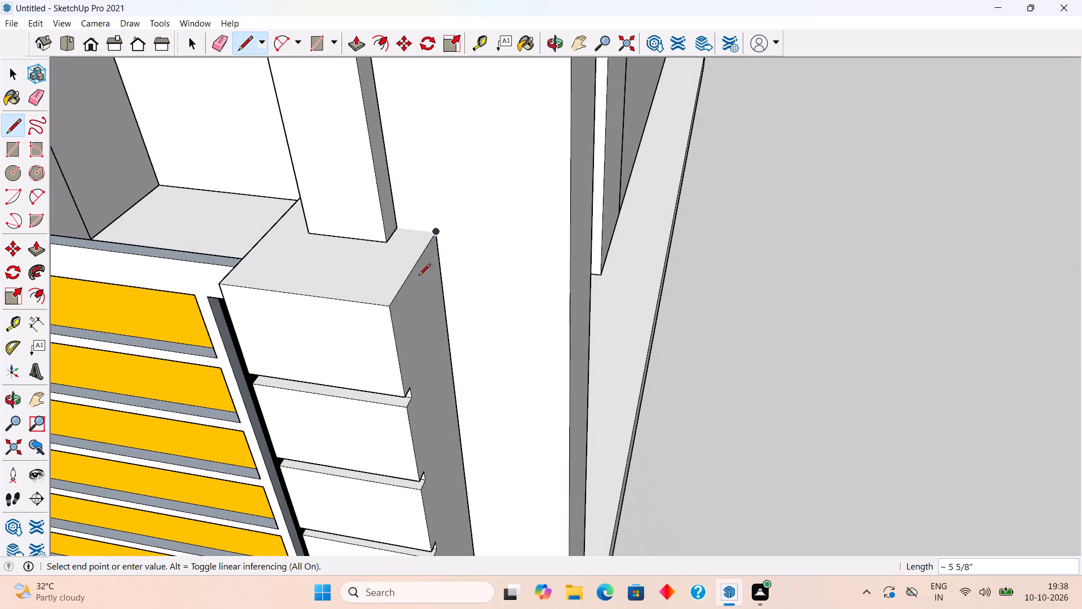
click(397, 230)
key(space)
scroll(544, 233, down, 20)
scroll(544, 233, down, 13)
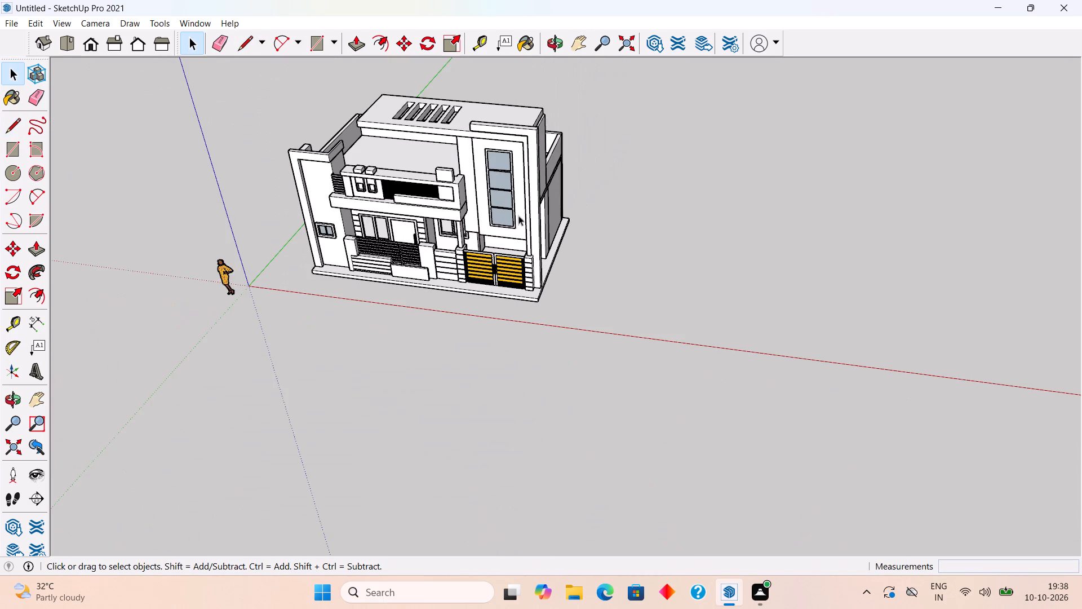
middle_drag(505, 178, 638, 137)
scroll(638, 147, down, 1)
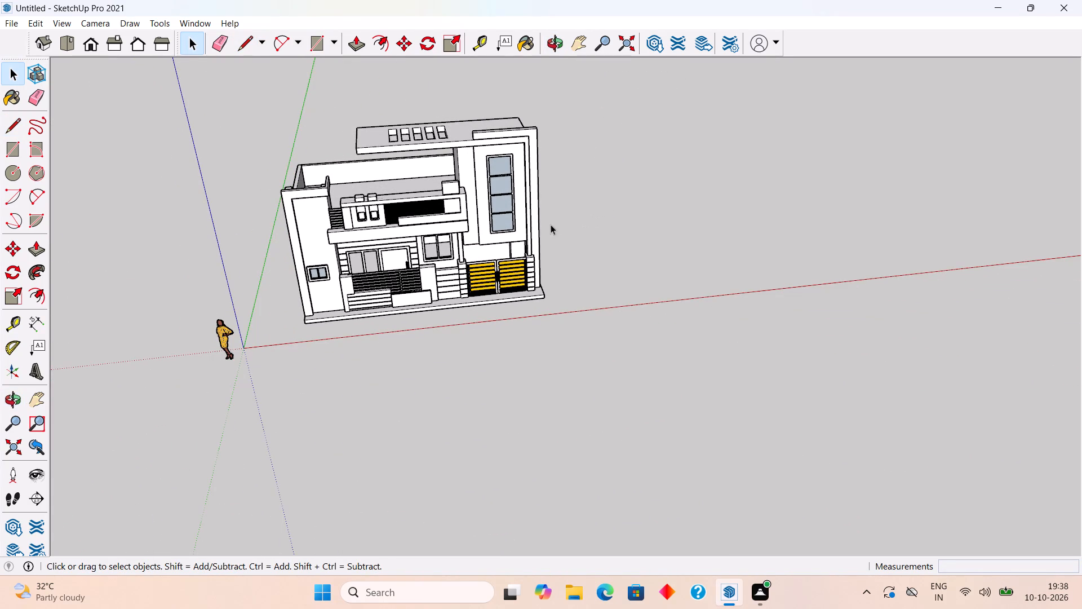
Group all the connected geometry of the raised border framing the gate-side tower.
triple_click(538, 236)
right_click(538, 236)
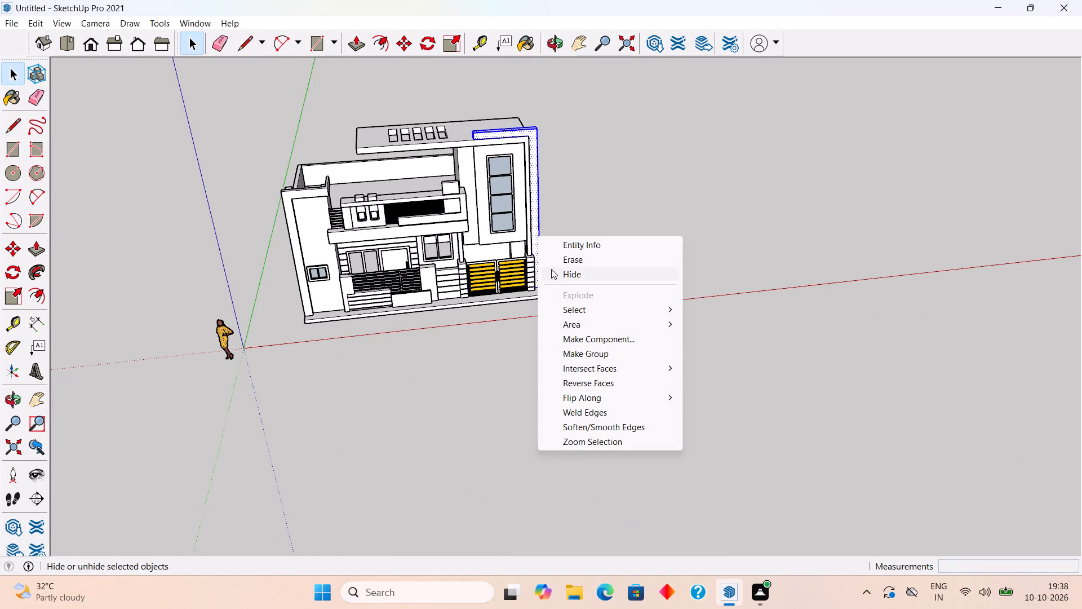
click(605, 351)
click(584, 263)
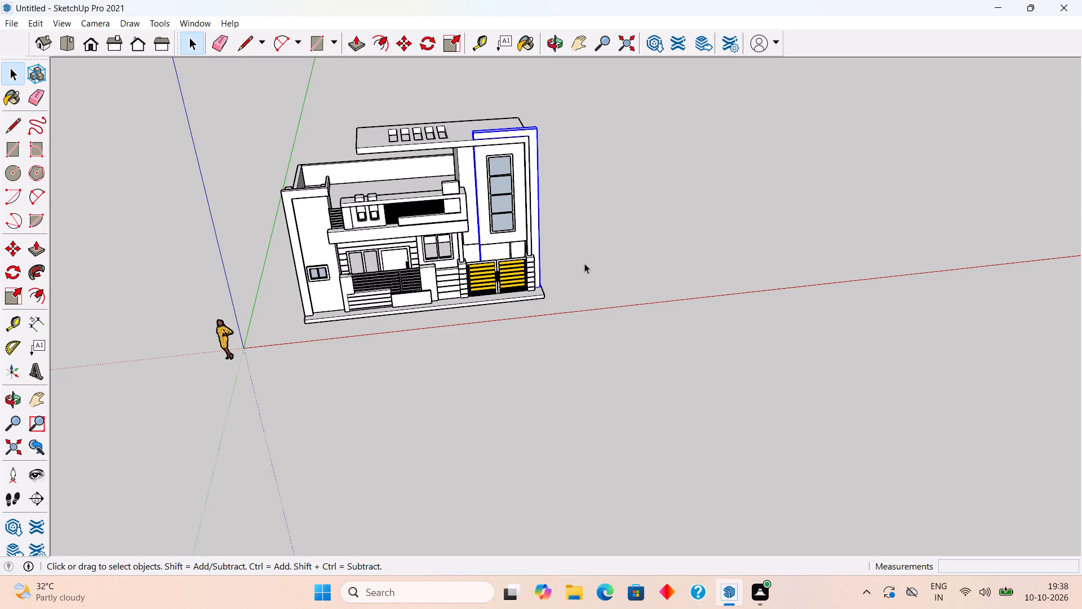
Examine the complete front elevation from several angles, including the tower border, balcony, compound wall and plinth.
middle_drag(512, 246, 458, 172)
scroll(458, 172, up, 1)
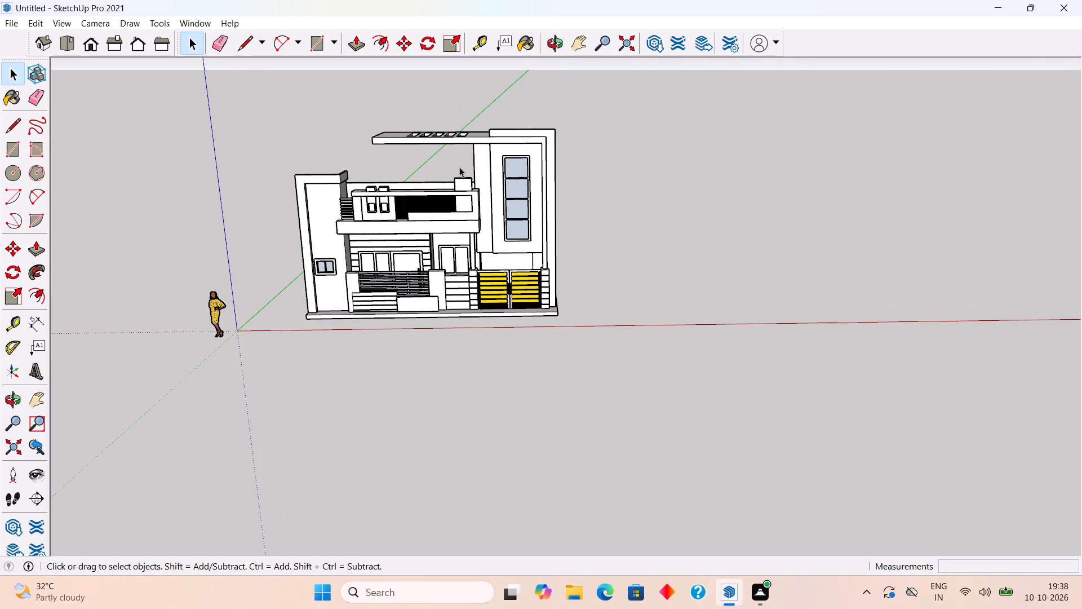
middle_drag(505, 192, 805, 164)
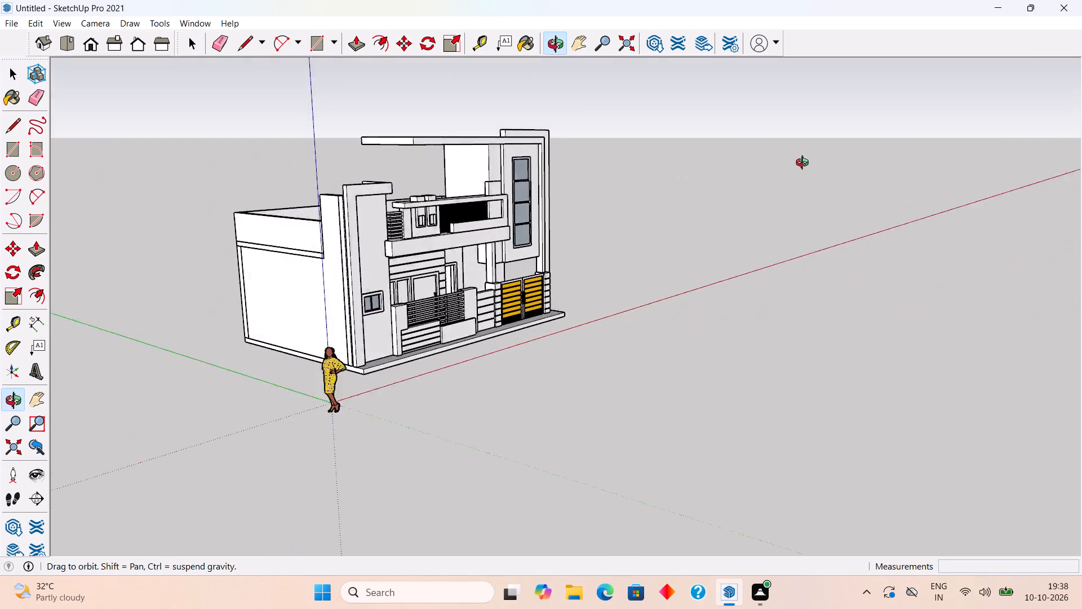
middle_drag(805, 164, 712, 202)
middle_drag(559, 262, 390, 277)
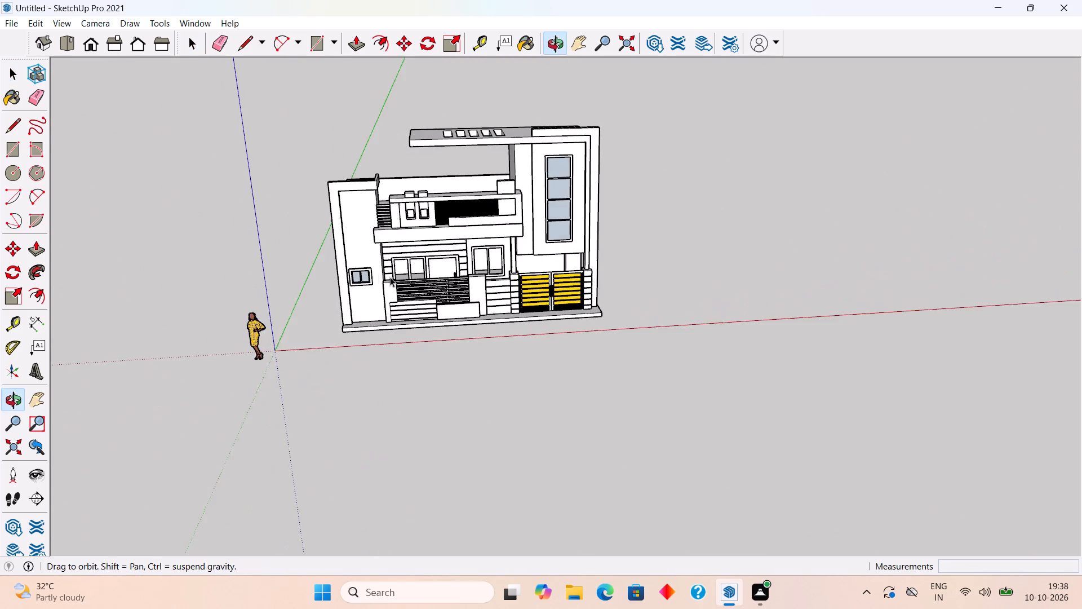
scroll(382, 275, up, 1)
middle_drag(504, 489, 502, 381)
scroll(501, 384, up, 1)
scroll(502, 381, down, 3)
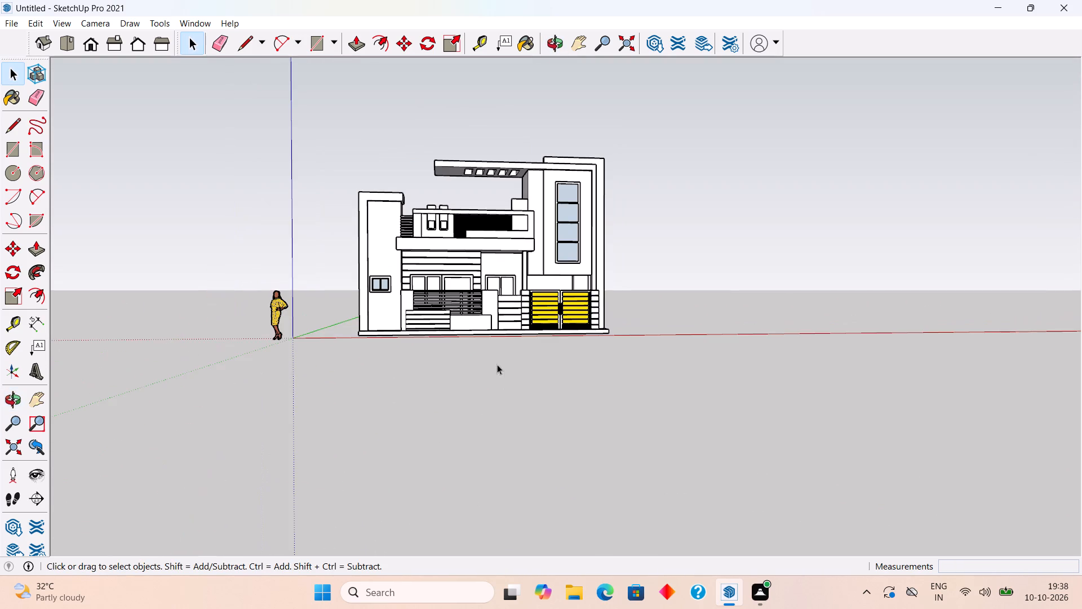
scroll(330, 184, up, 8)
middle_drag(360, 247, 334, 284)
scroll(307, 262, up, 3)
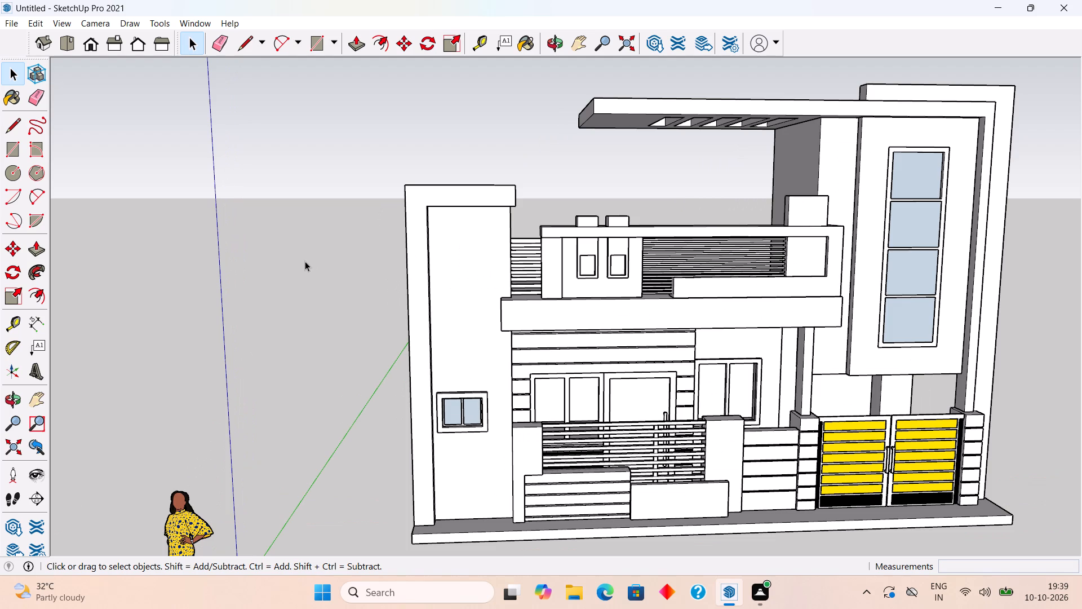
scroll(627, 401, down, 1)
middle_drag(627, 431, 638, 506)
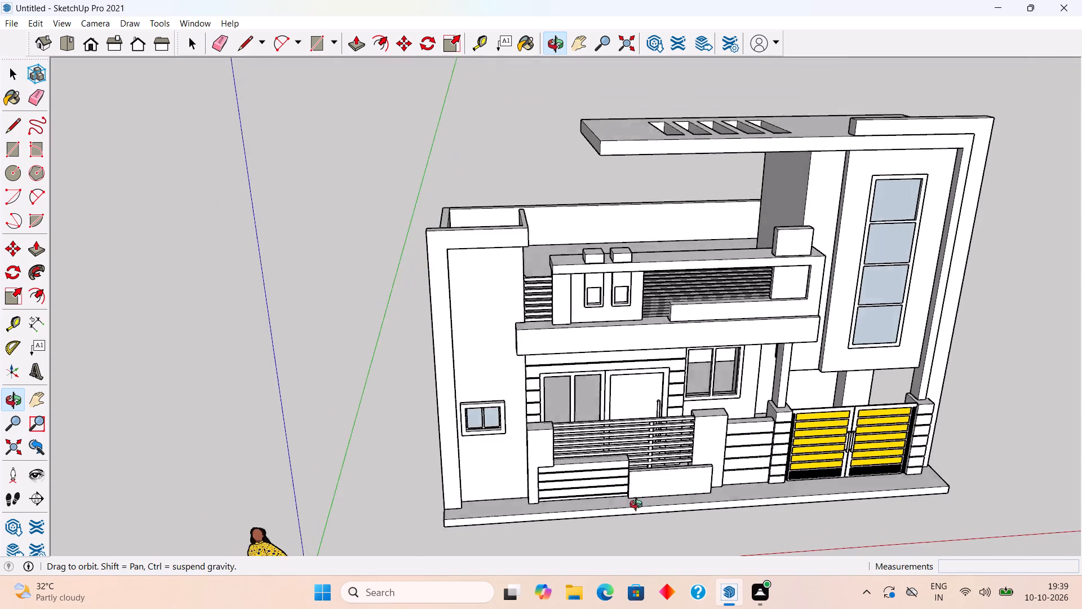
middle_drag(638, 506, 640, 509)
scroll(643, 514, up, 2)
scroll(582, 526, up, 4)
middle_drag(577, 511, 538, 498)
scroll(538, 516, up, 2)
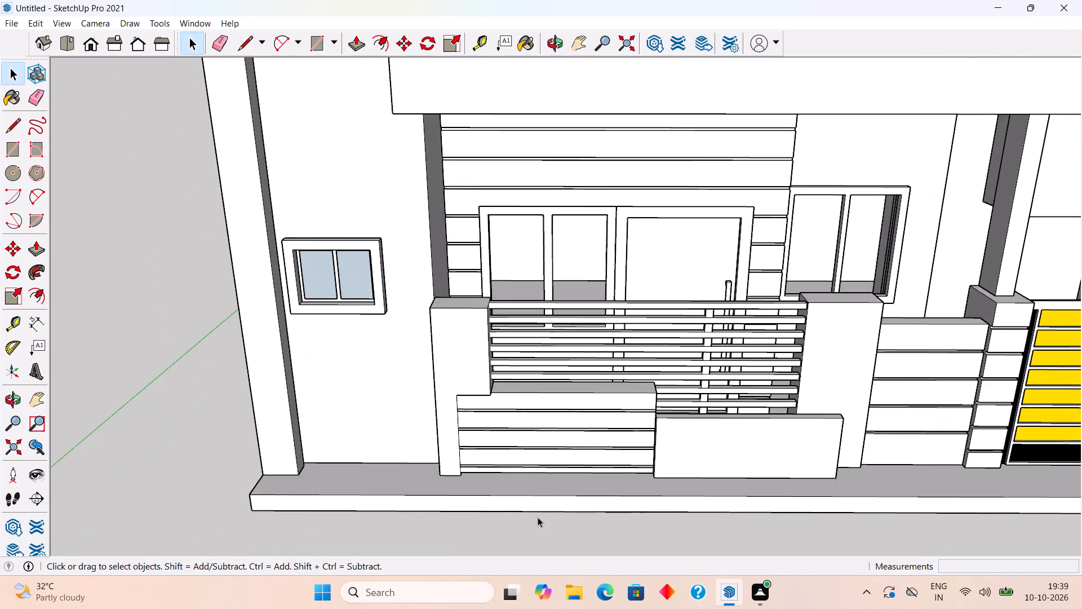
Push/Pull the plinth's front face inward until it is flush with the front of the low compound wall panel.
middle_drag(434, 479, 482, 473)
scroll(482, 473, down, 2)
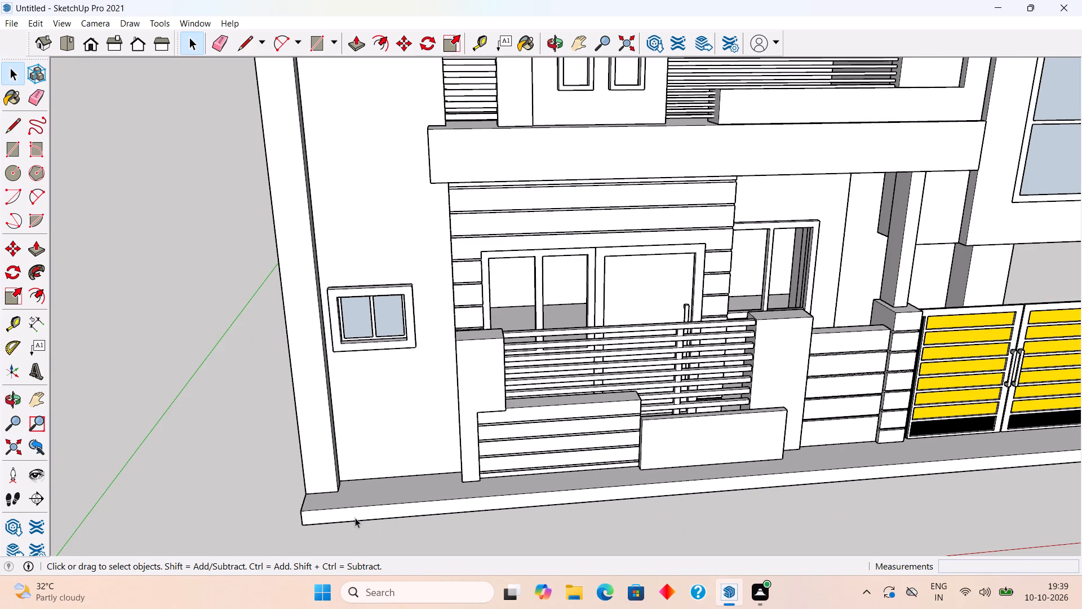
middle_drag(356, 511, 363, 493)
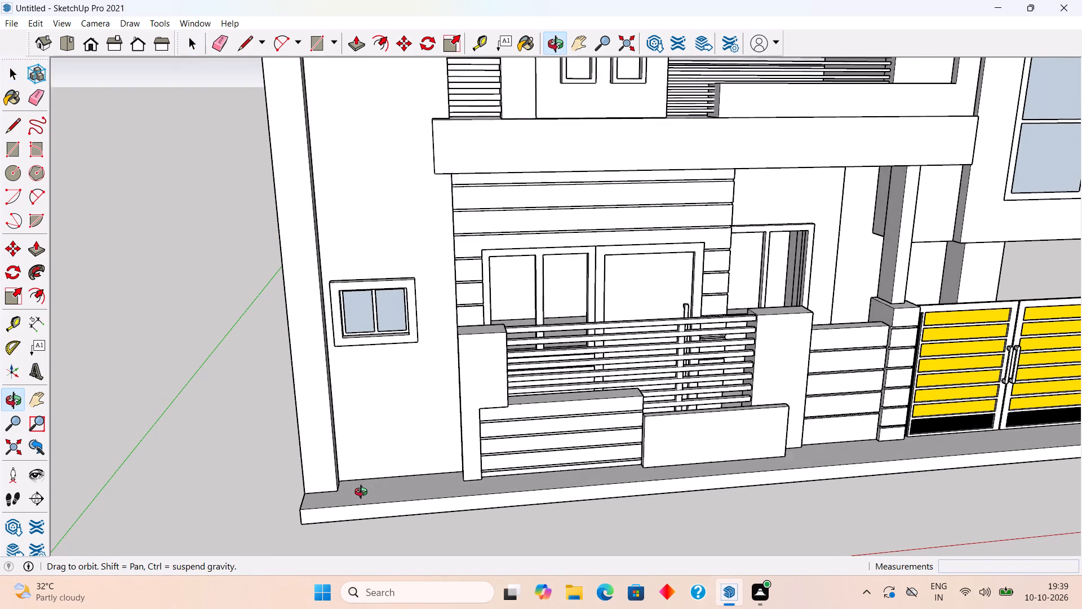
middle_drag(363, 493, 364, 492)
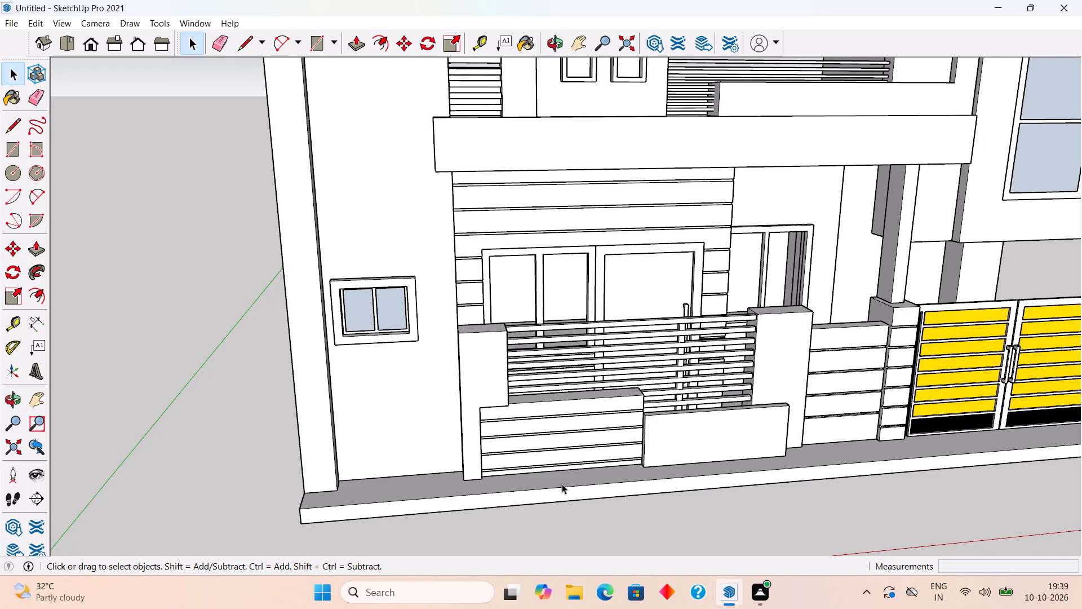
click(598, 495)
text(p)
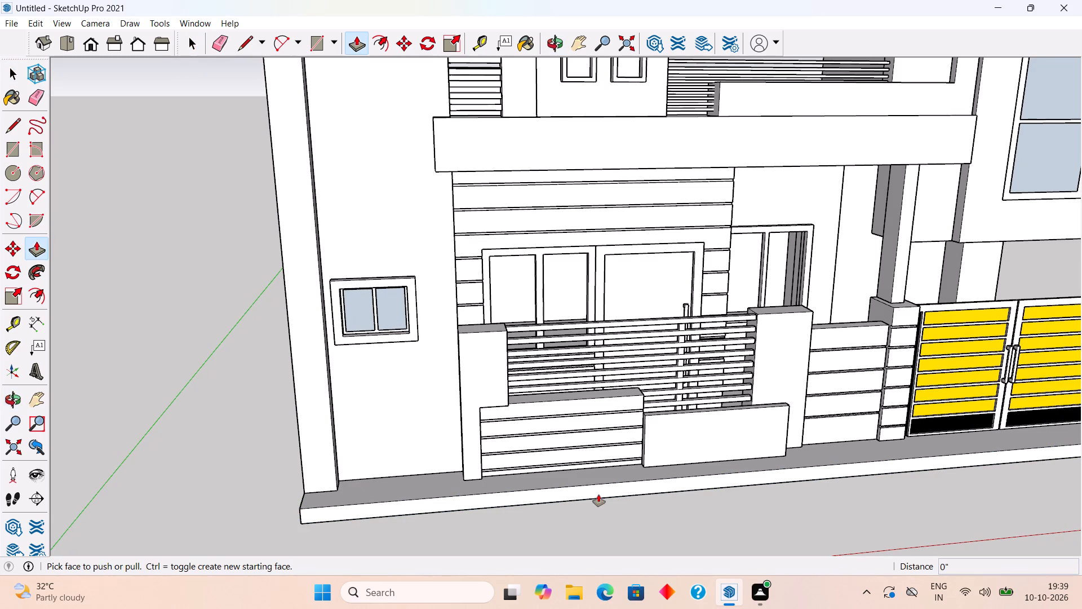
key(space)
triple_click(598, 495)
key(p)
click(598, 495)
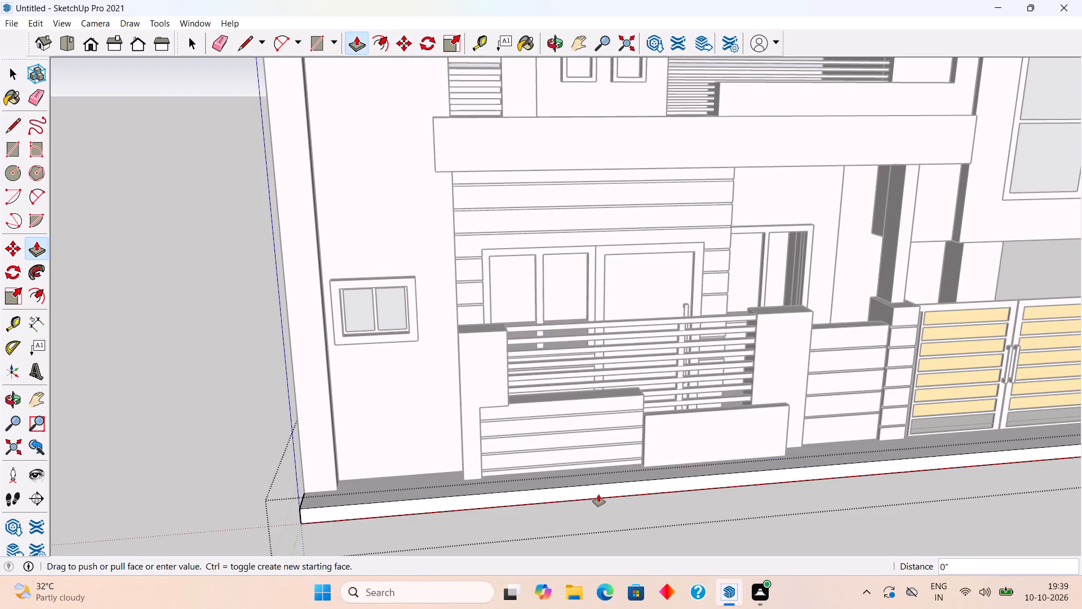
click(705, 439)
key(space)
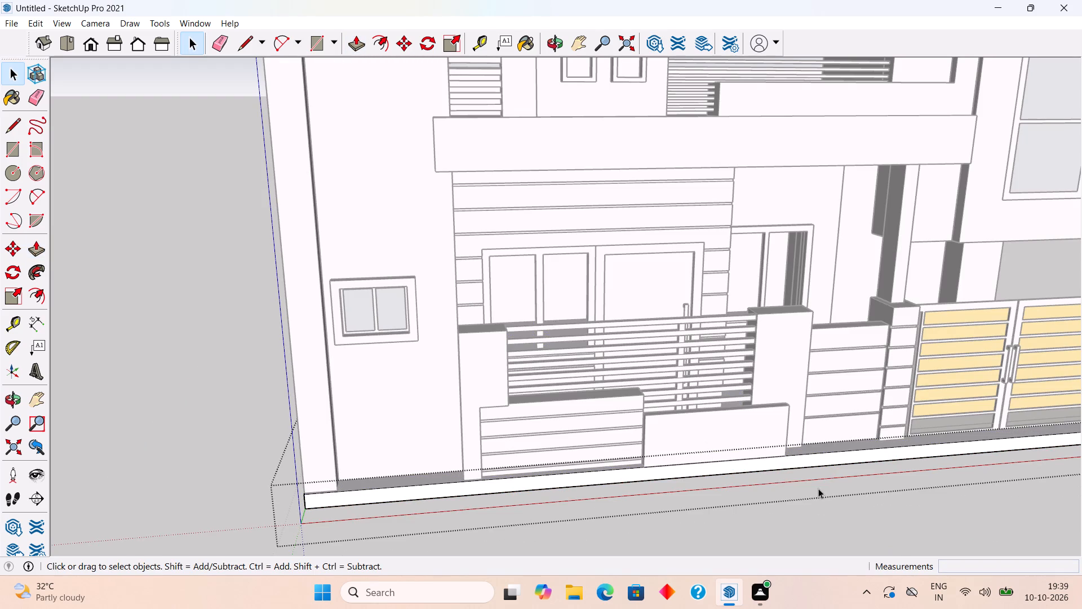
scroll(818, 488, down, 2)
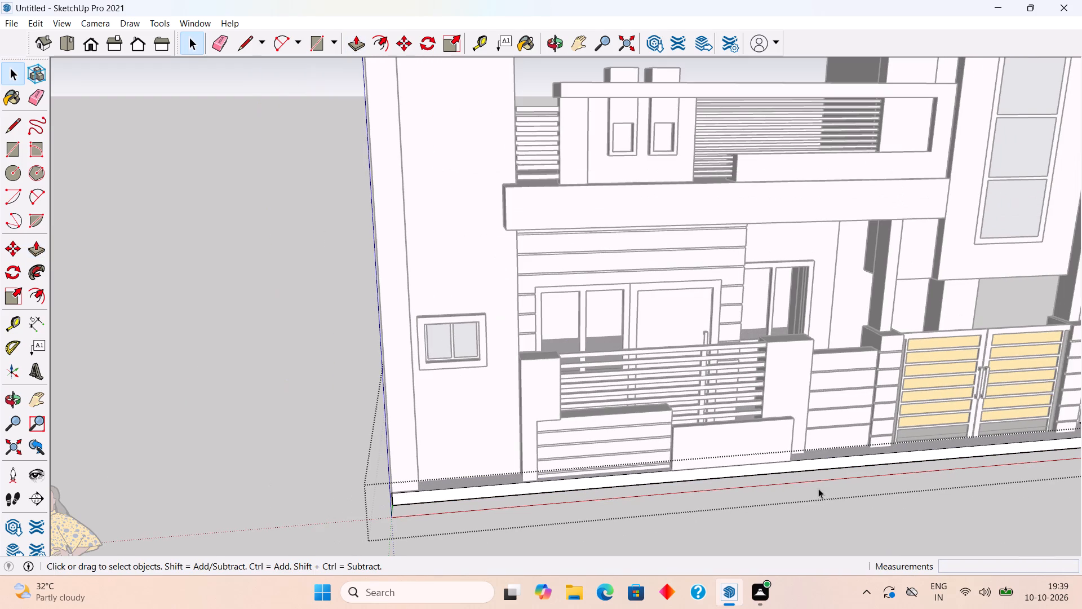
click(209, 359)
Draw a ground rectangle of about 32' 7" by 27' 4" surrounding the house, with a margin beyond the plinth.
scroll(209, 359, down, 4)
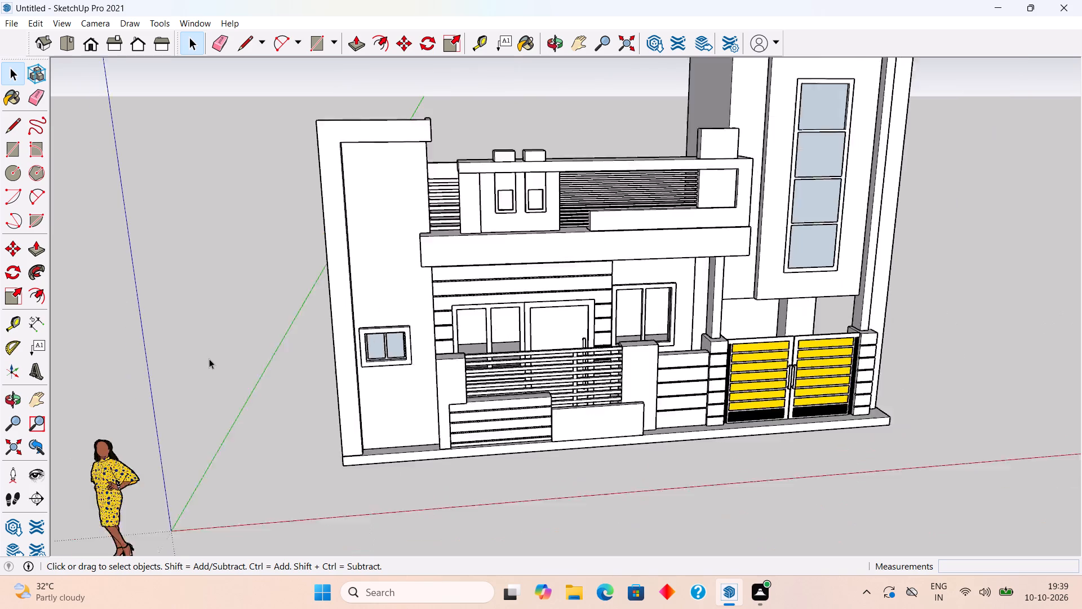
scroll(209, 359, down, 5)
middle_drag(317, 382, 409, 418)
scroll(414, 422, down, 2)
scroll(281, 364, up, 3)
key(r)
click(279, 364)
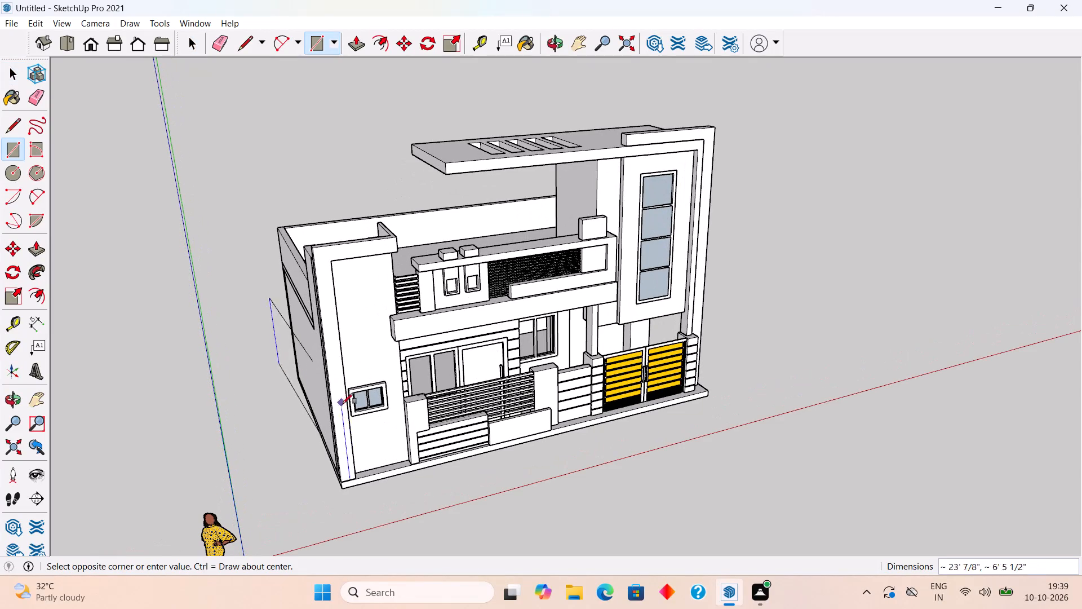
click(744, 417)
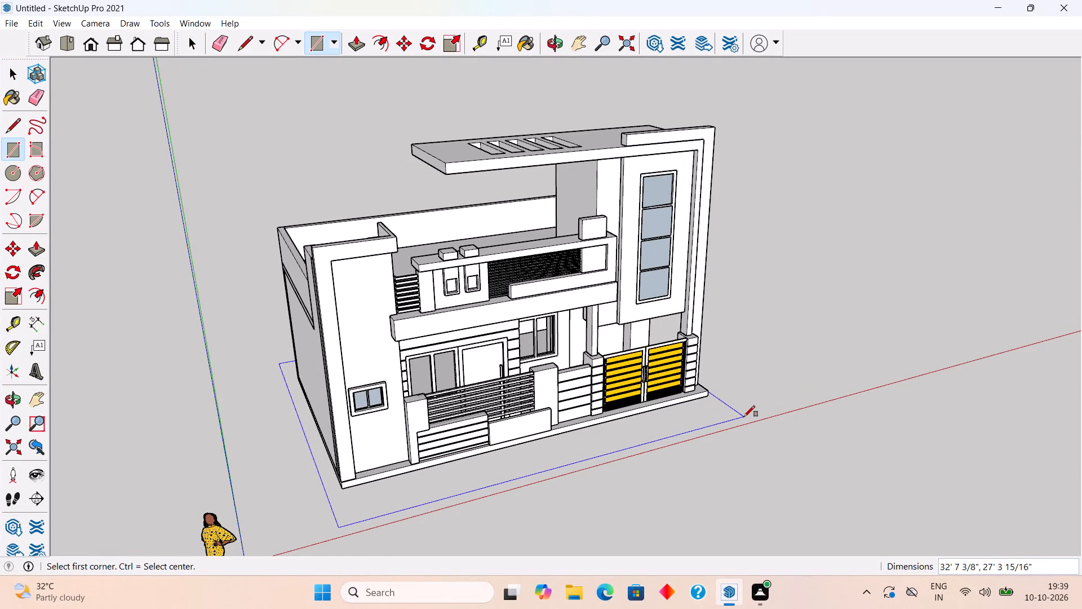
key(space)
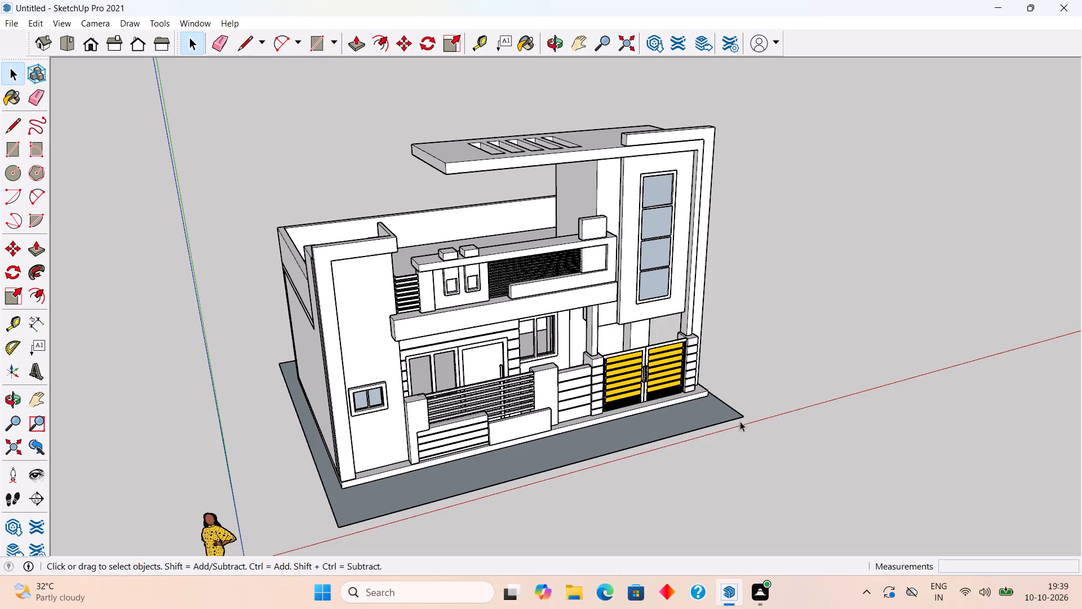
Push/Pull the underside of the ground rectangle down 2' to form a base slab beneath the house.
middle_drag(735, 426, 574, 210)
scroll(540, 476, up, 5)
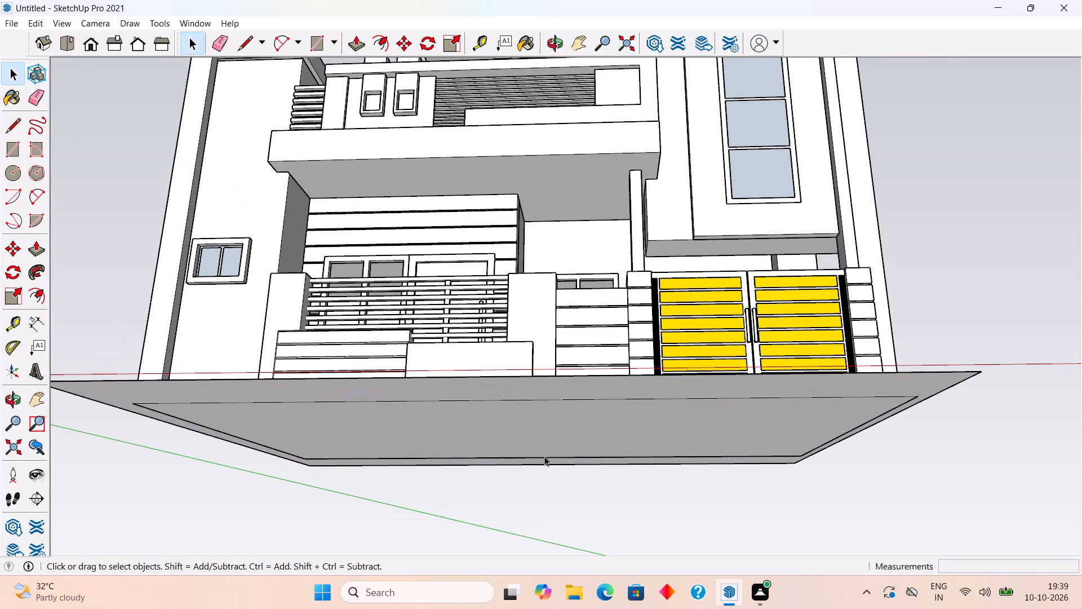
click(552, 433)
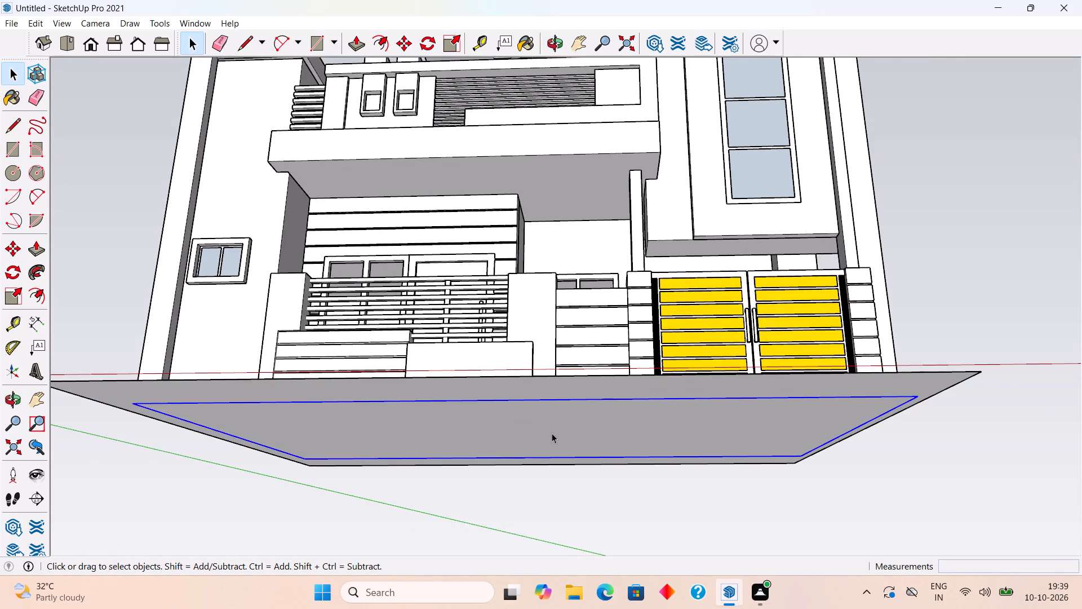
click(550, 392)
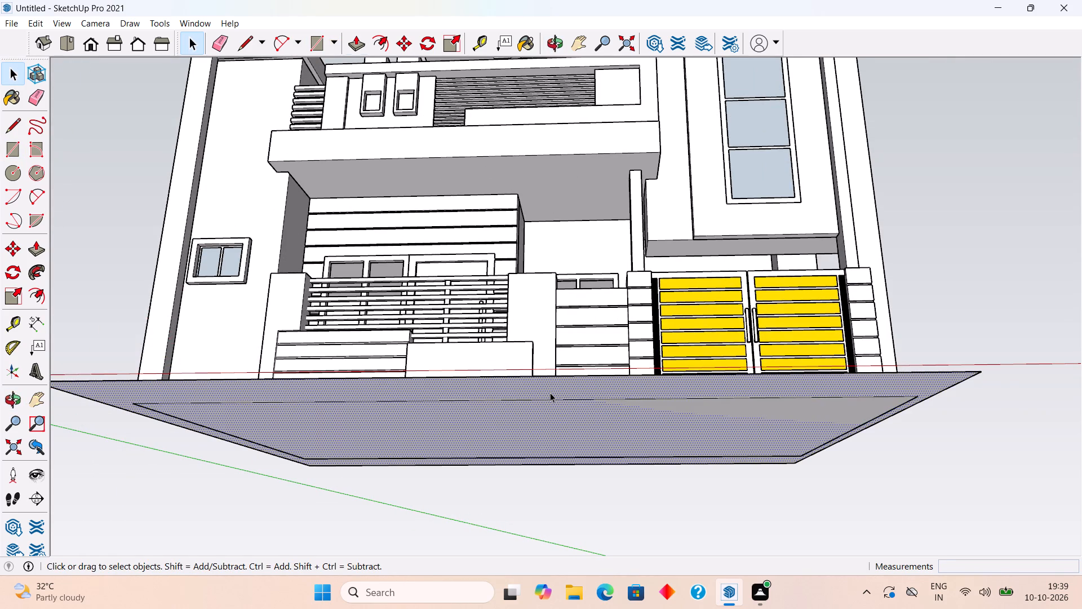
key(p)
click(550, 392)
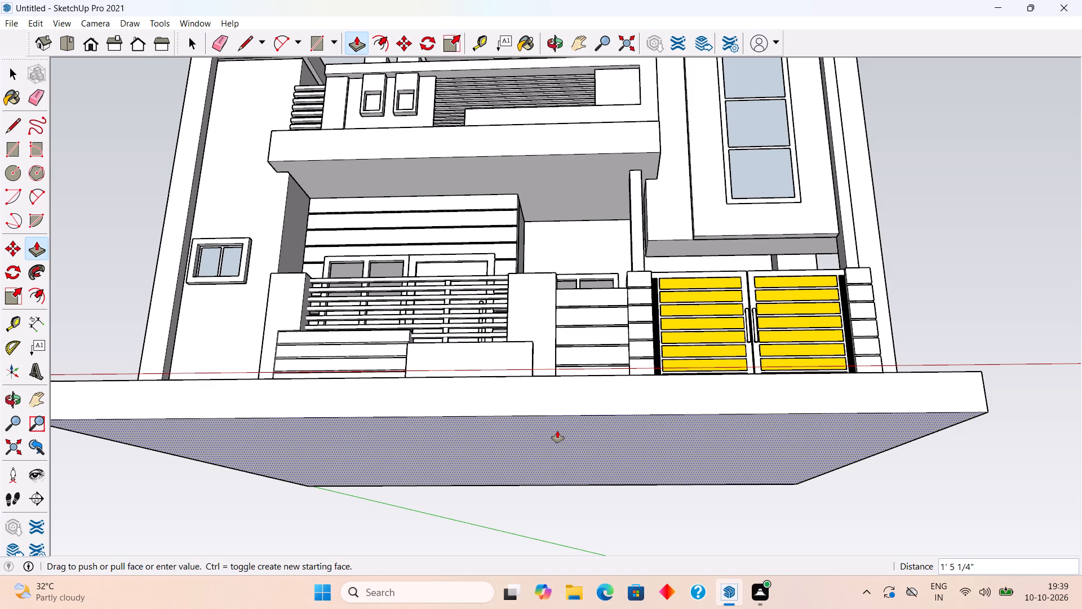
text(2')
key(Return)
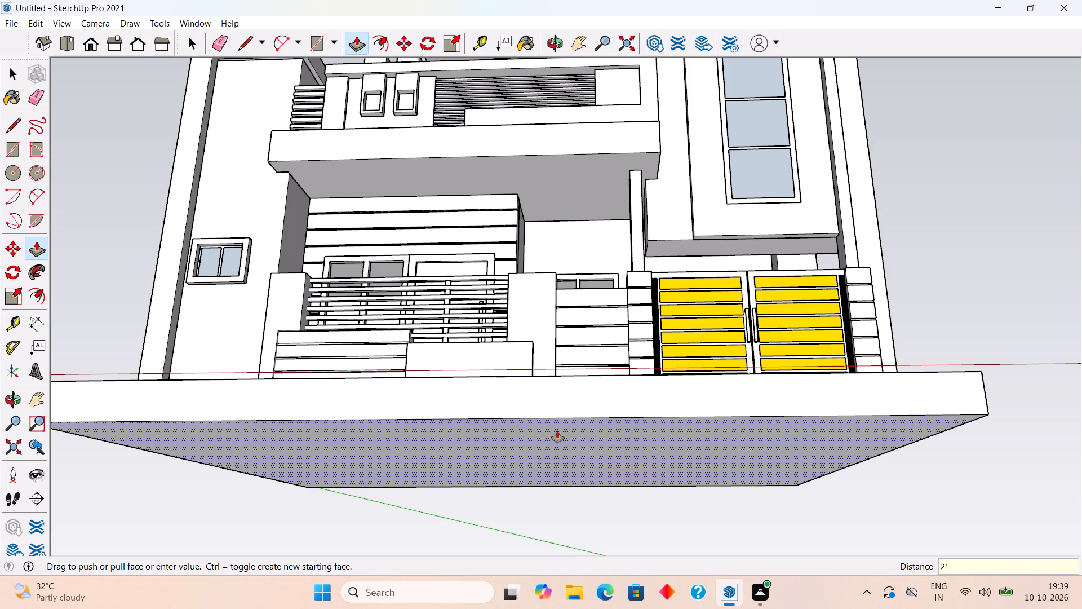
key(space)
Select the whole house with its base slab and move it up 2' along the vertical axis.
scroll(558, 425, down, 10)
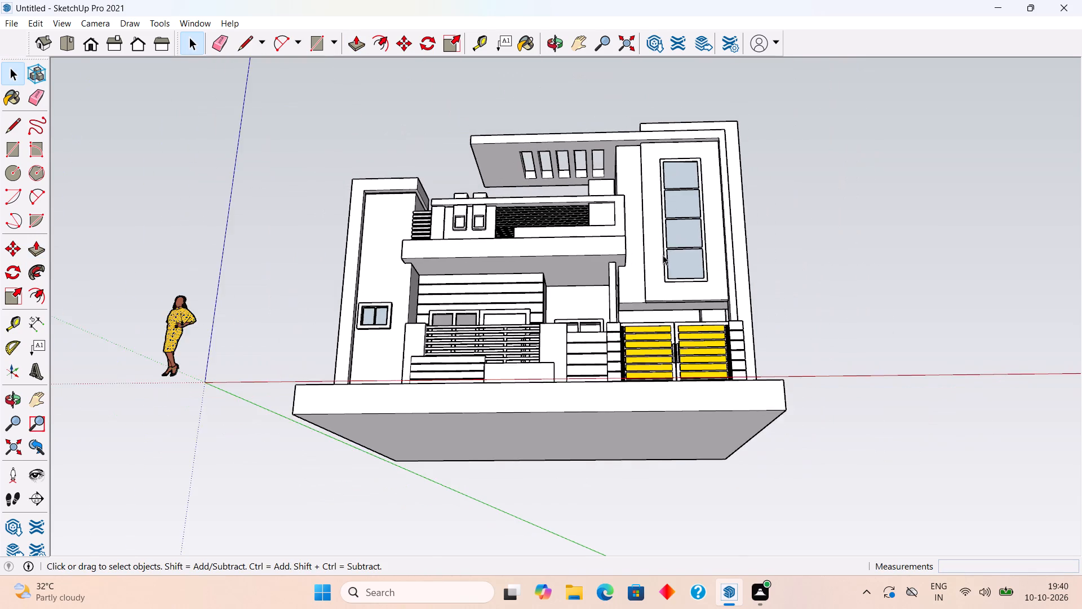
scroll(663, 255, down, 4)
drag(488, 164, 738, 399)
drag(431, 145, 760, 440)
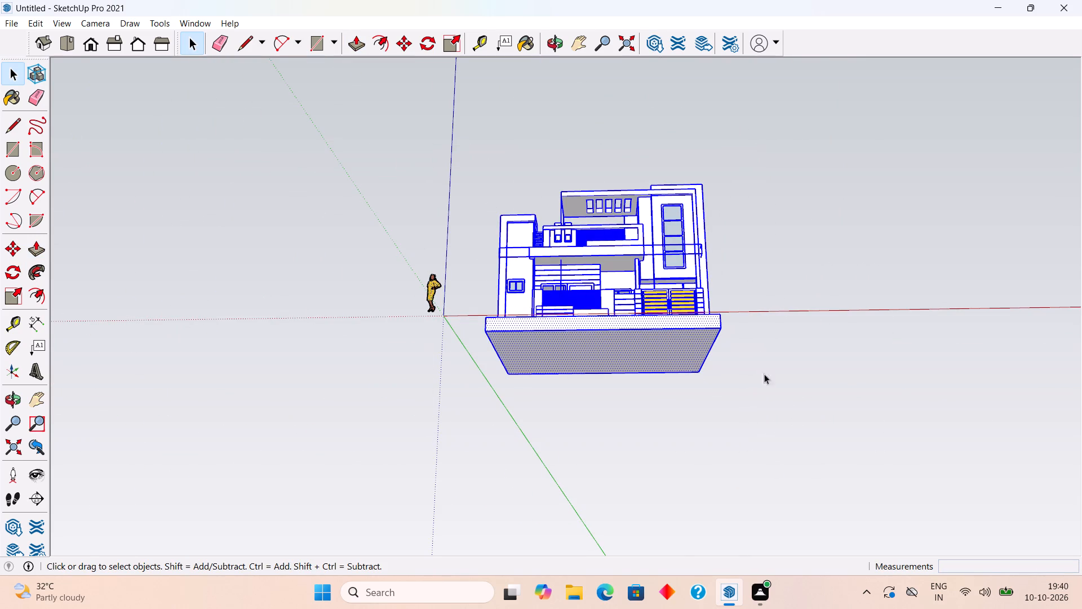
middle_drag(746, 321, 698, 543)
scroll(729, 423, up, 12)
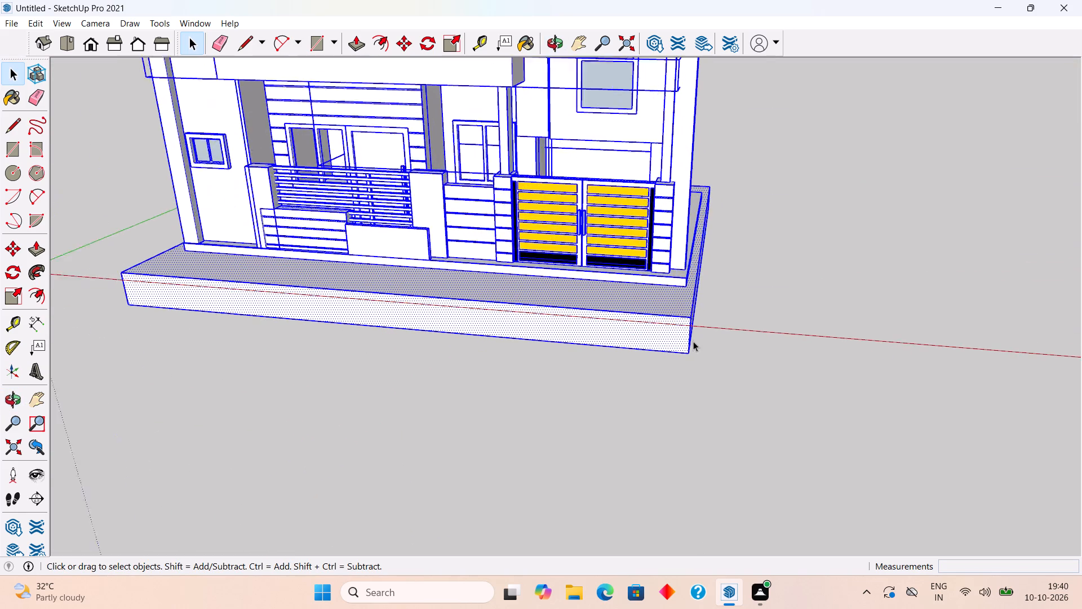
scroll(693, 341, up, 3)
key(m)
click(689, 356)
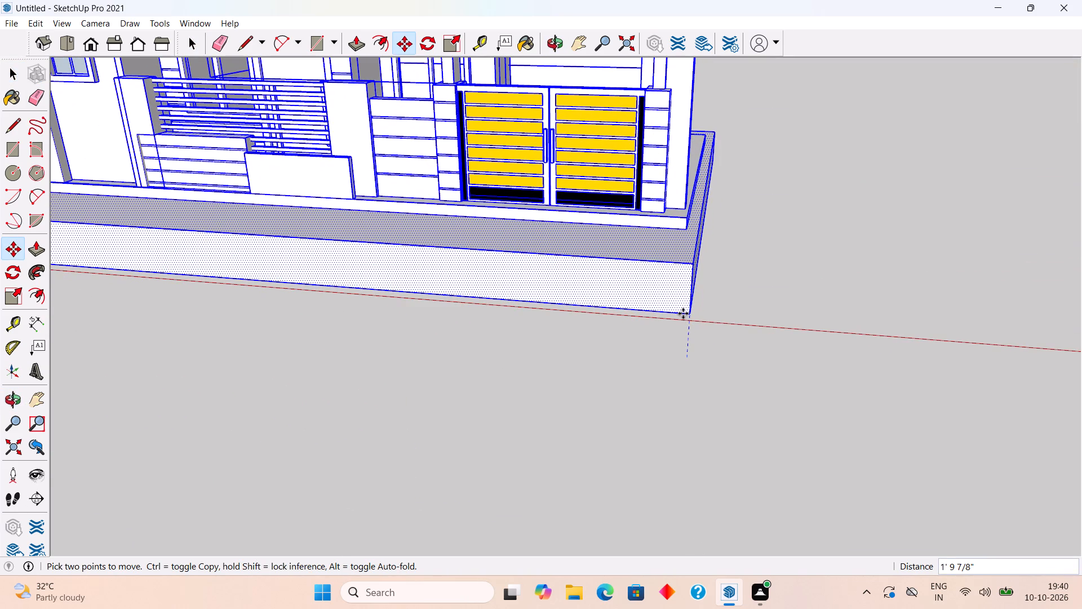
text(2')
key(Return)
key(space)
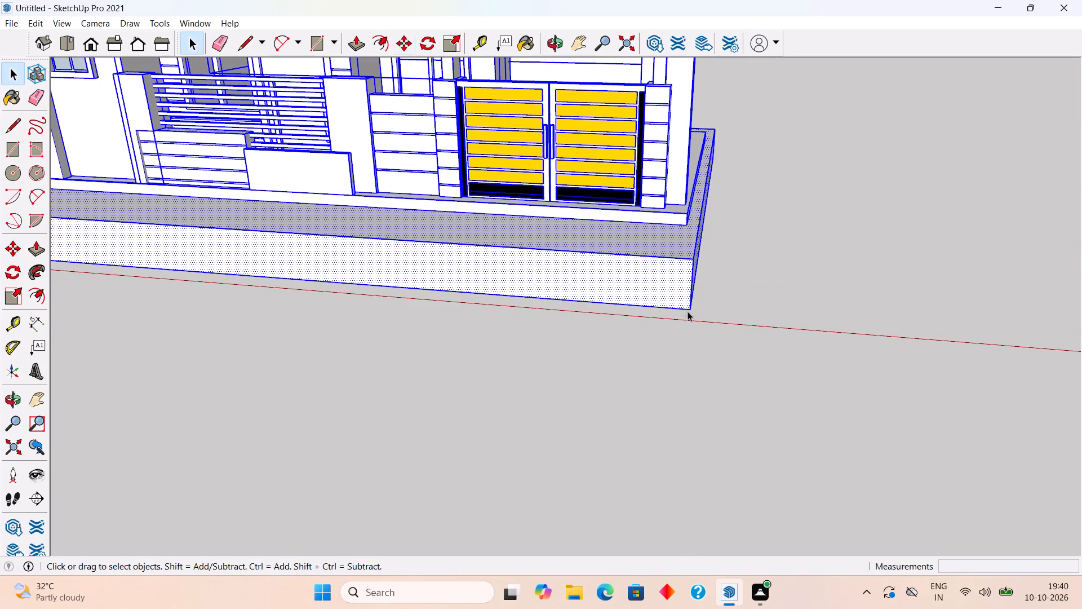
click(746, 301)
Examine the front and gate-side corner of the raised base slab, including the area before the gate.
scroll(685, 315, down, 11)
middle_drag(686, 329, 769, 397)
scroll(769, 397, down, 3)
middle_drag(608, 302, 692, 308)
scroll(634, 319, up, 1)
scroll(584, 313, up, 6)
scroll(674, 277, up, 3)
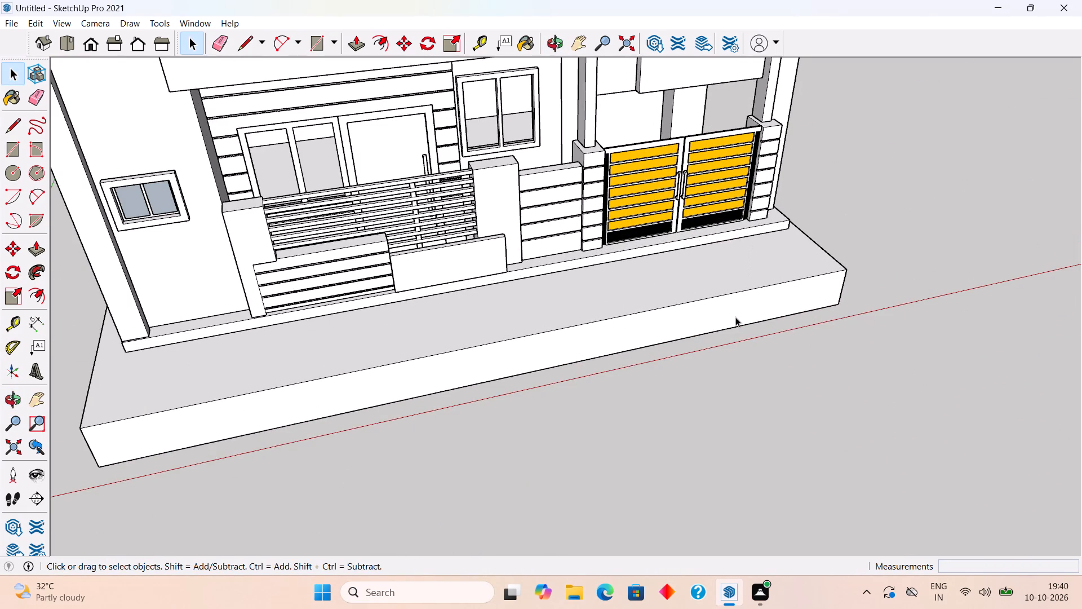
middle_drag(730, 313, 490, 293)
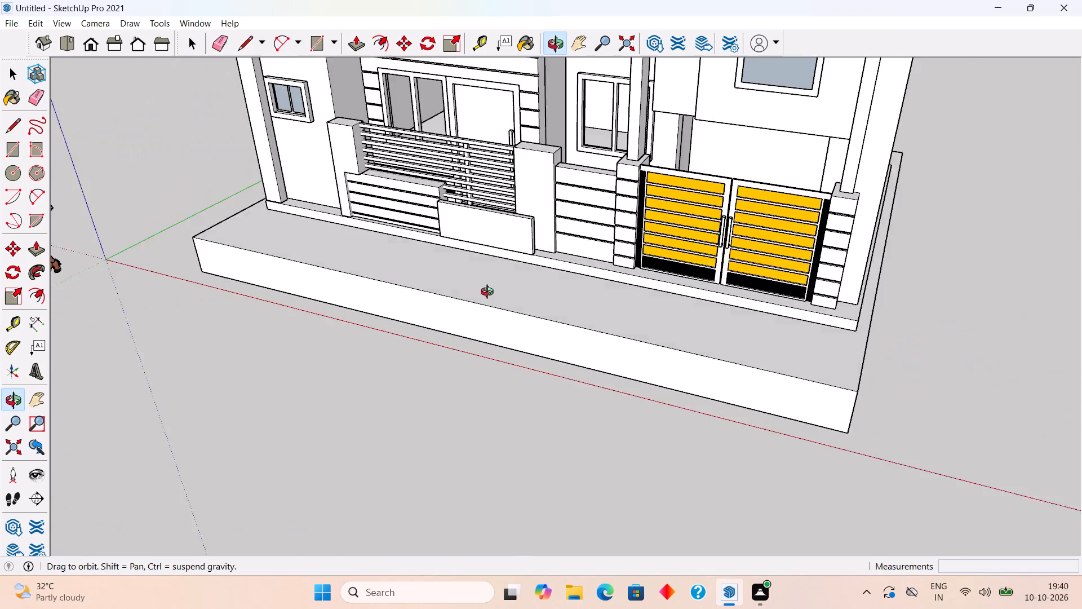
middle_drag(490, 293, 377, 275)
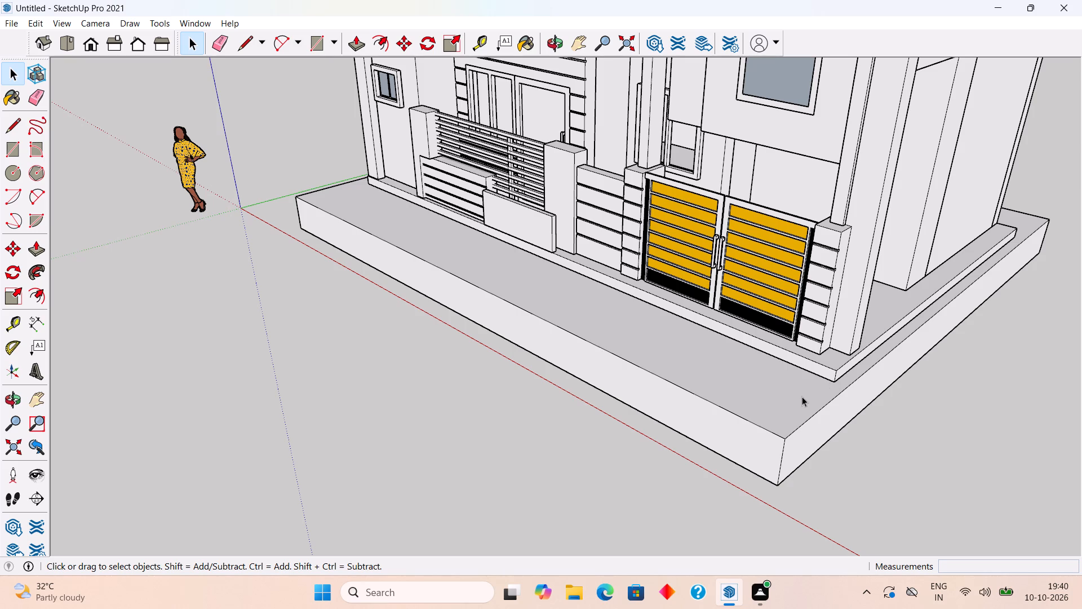
scroll(821, 354, up, 1)
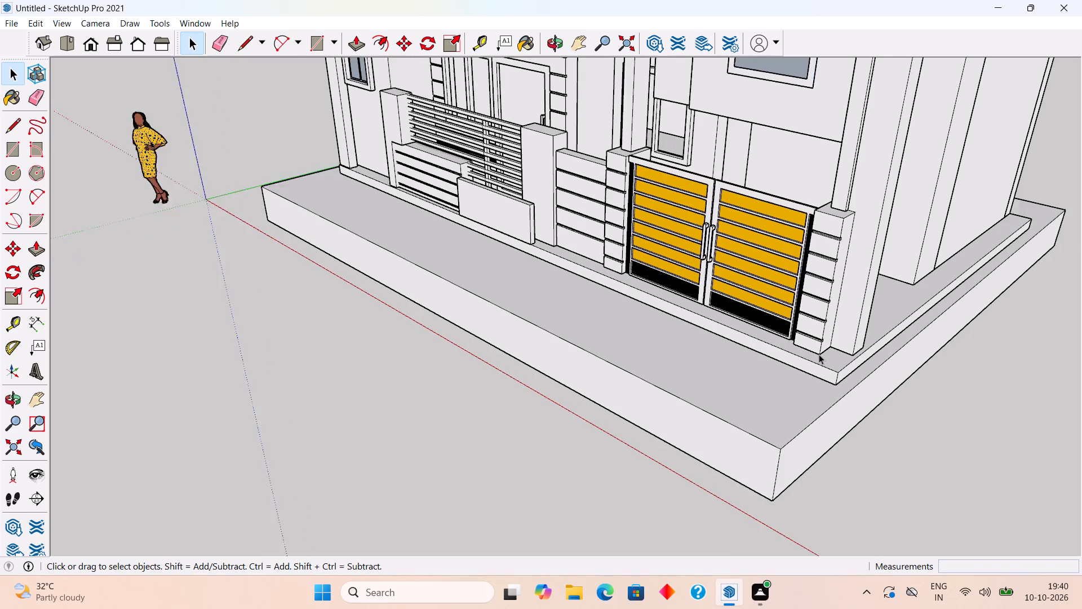
scroll(819, 354, up, 4)
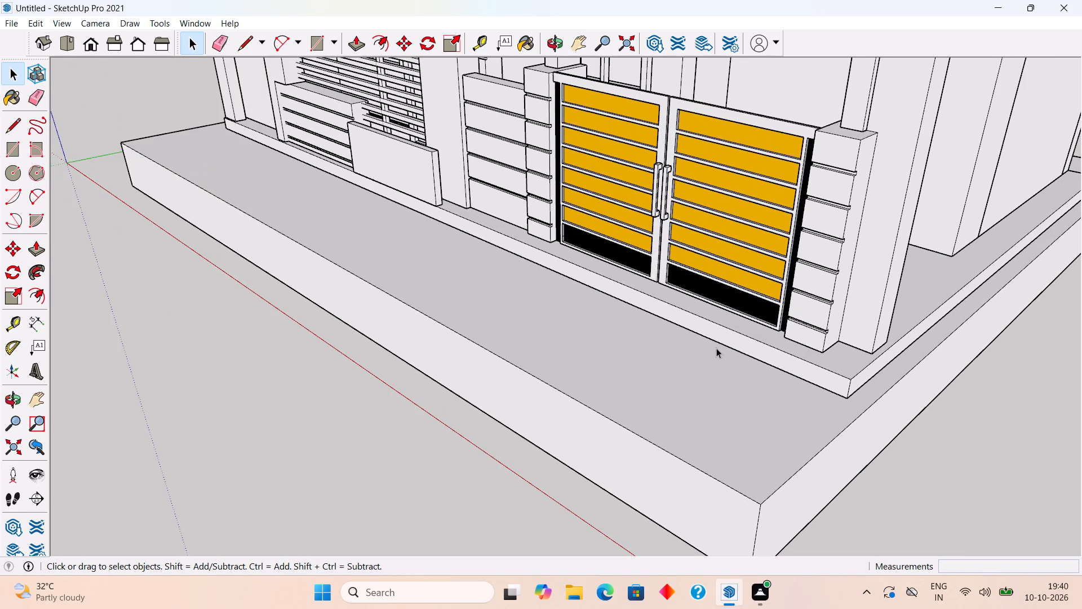
Inside the plinth group, draw a line from the inner gate pillar's outer corner to the plinth's front edge and 6" down its face.
middle_drag(718, 345, 793, 321)
scroll(645, 286, up, 3)
middle_drag(627, 280, 770, 345)
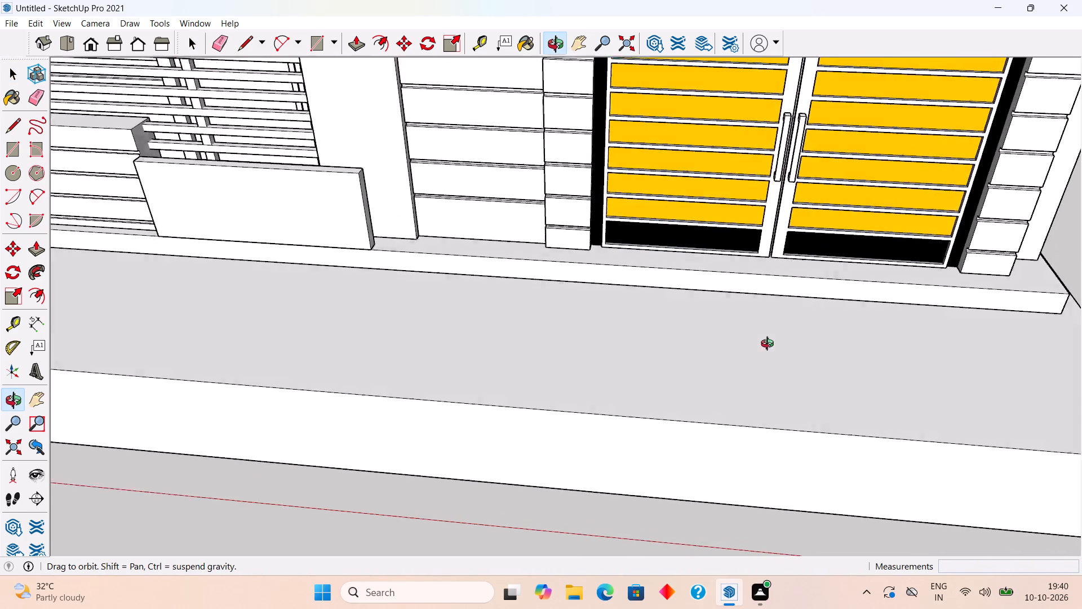
middle_drag(770, 345, 771, 346)
scroll(615, 263, up, 7)
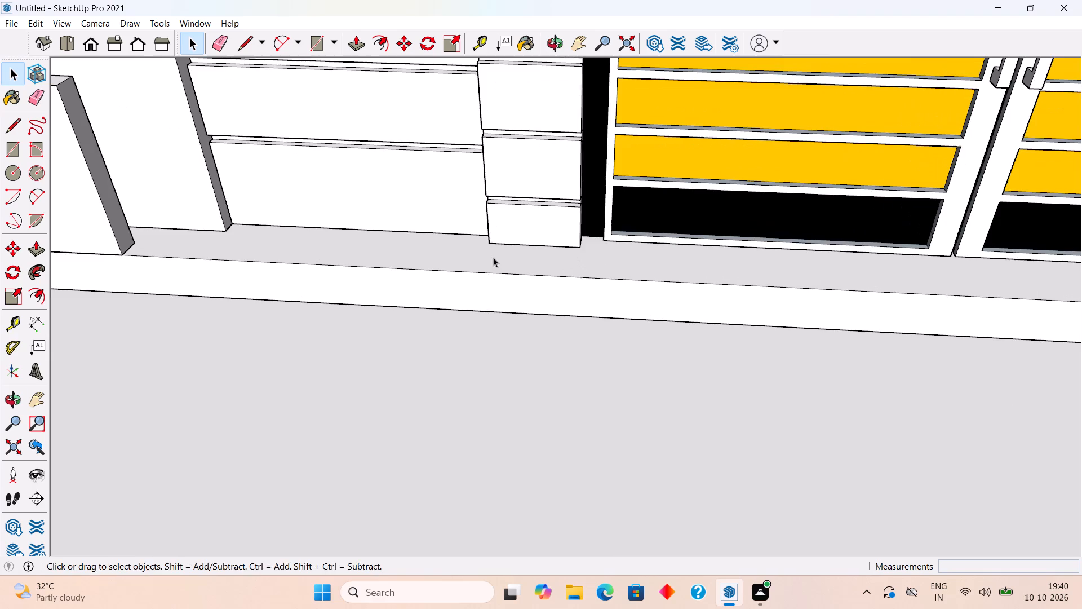
middle_drag(493, 257, 561, 270)
scroll(523, 258, up, 3)
middle_drag(513, 267, 598, 316)
scroll(488, 296, up, 4)
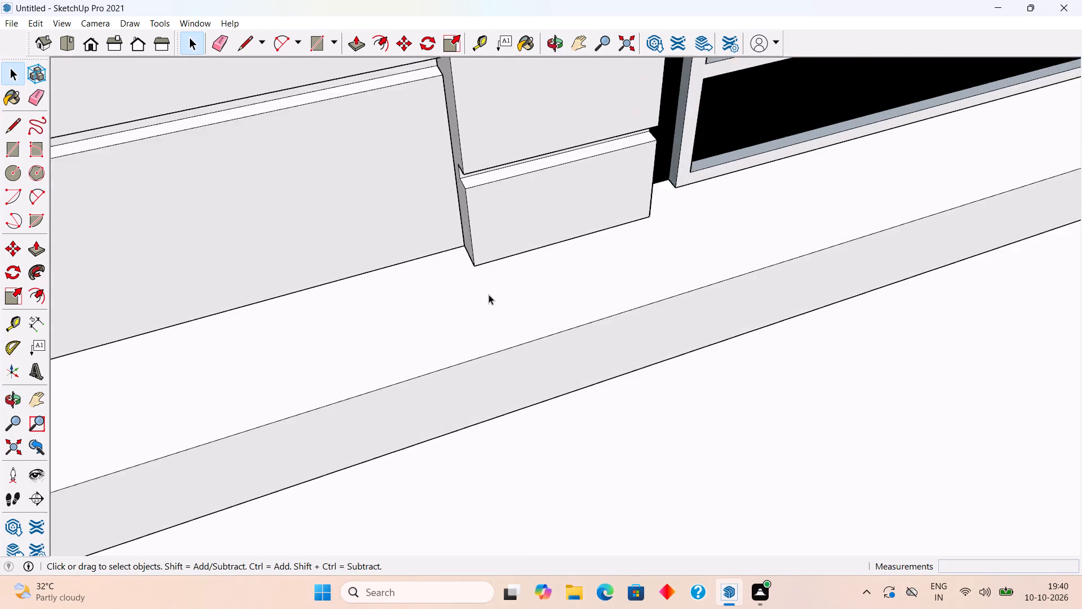
scroll(489, 294, up, 4)
key(l)
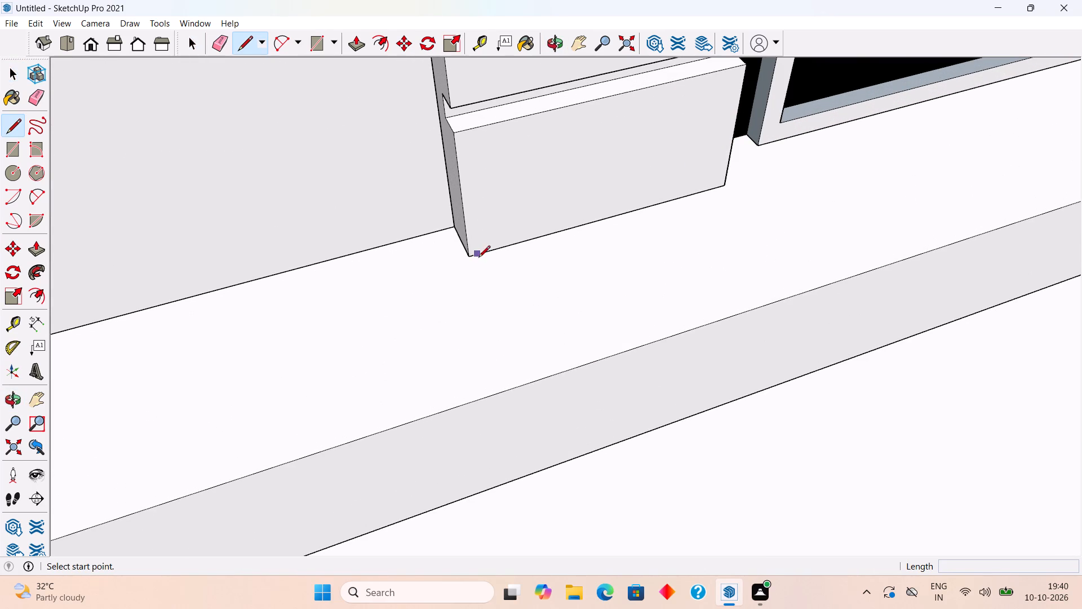
key(space)
triple_click(487, 296)
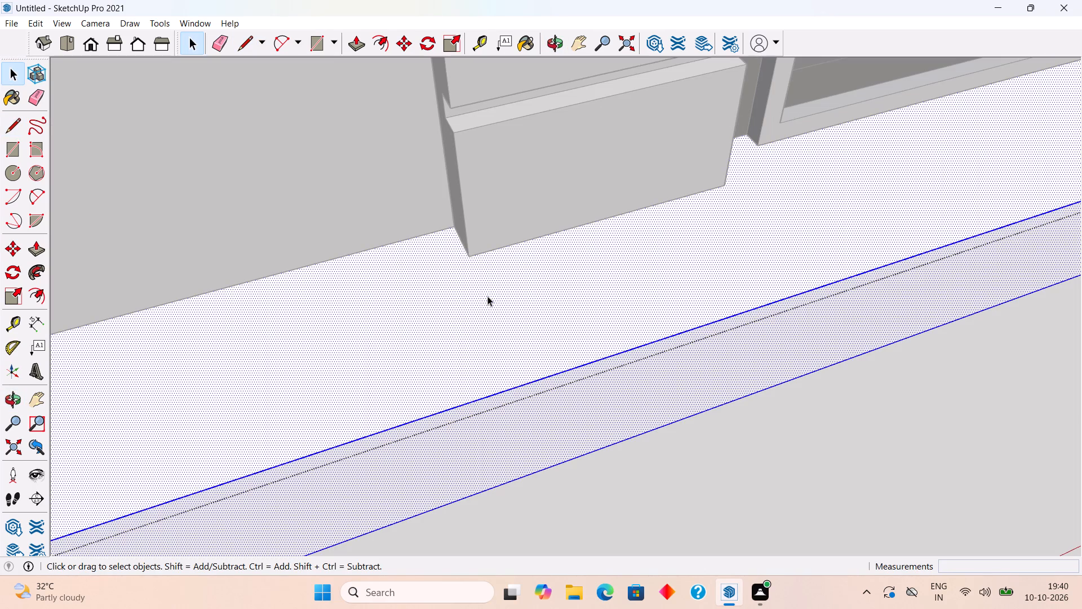
key(l)
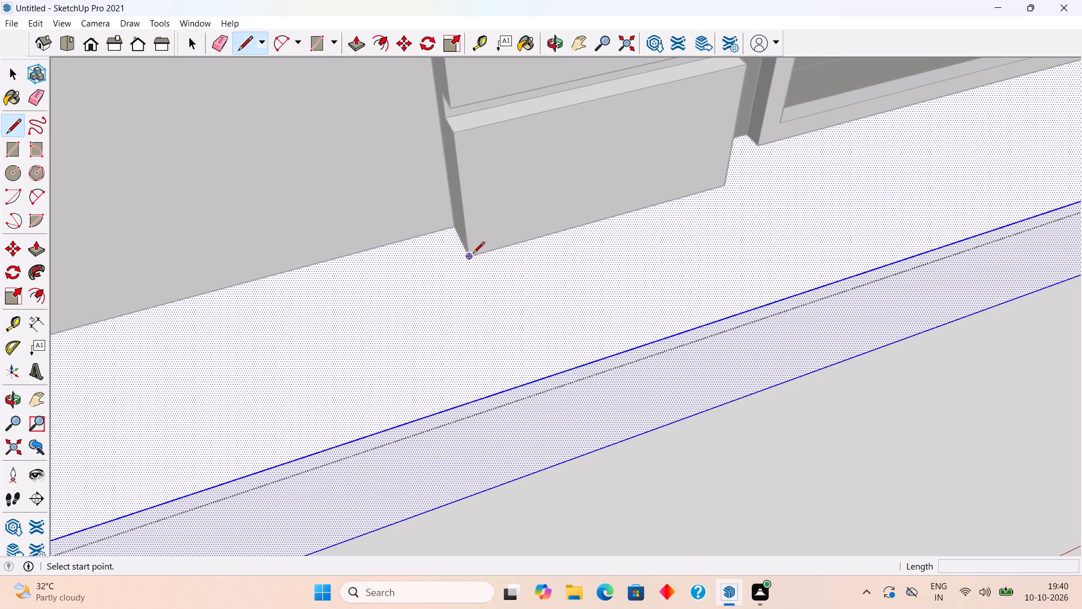
click(473, 254)
click(534, 382)
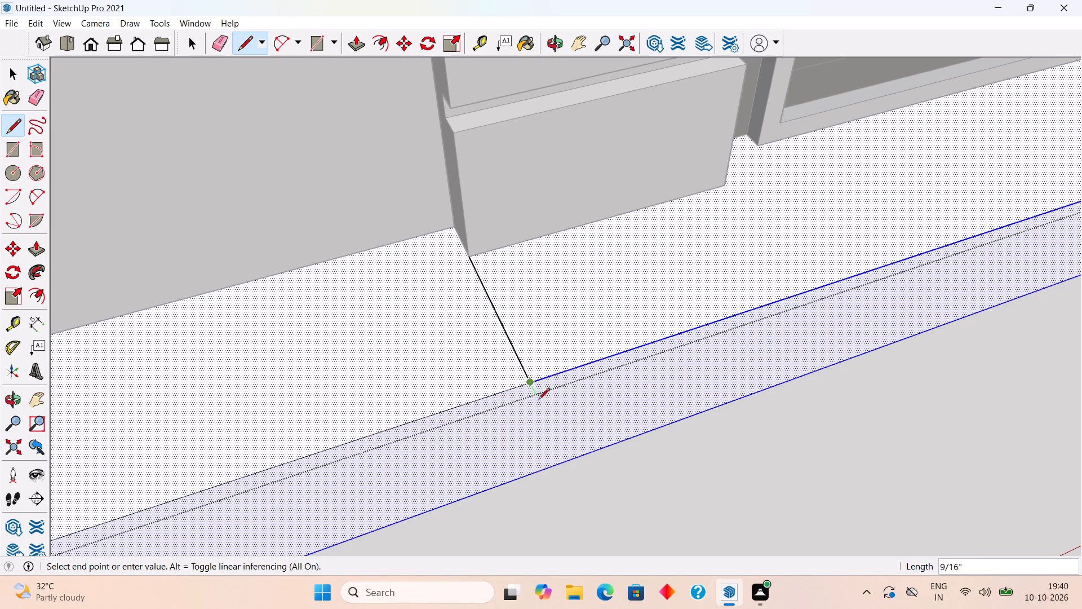
middle_drag(557, 467, 537, 371)
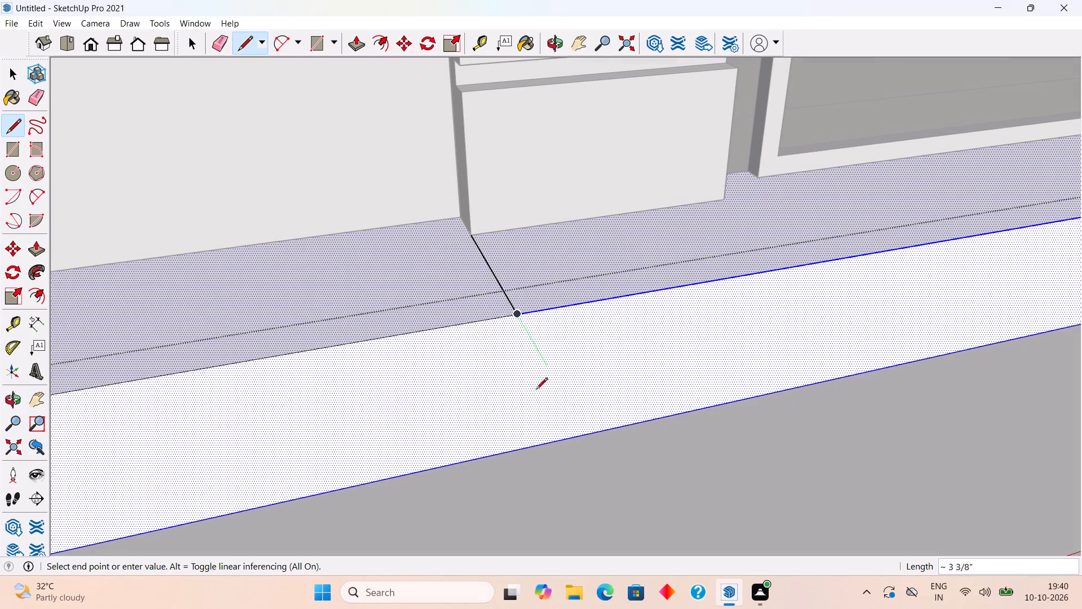
click(524, 453)
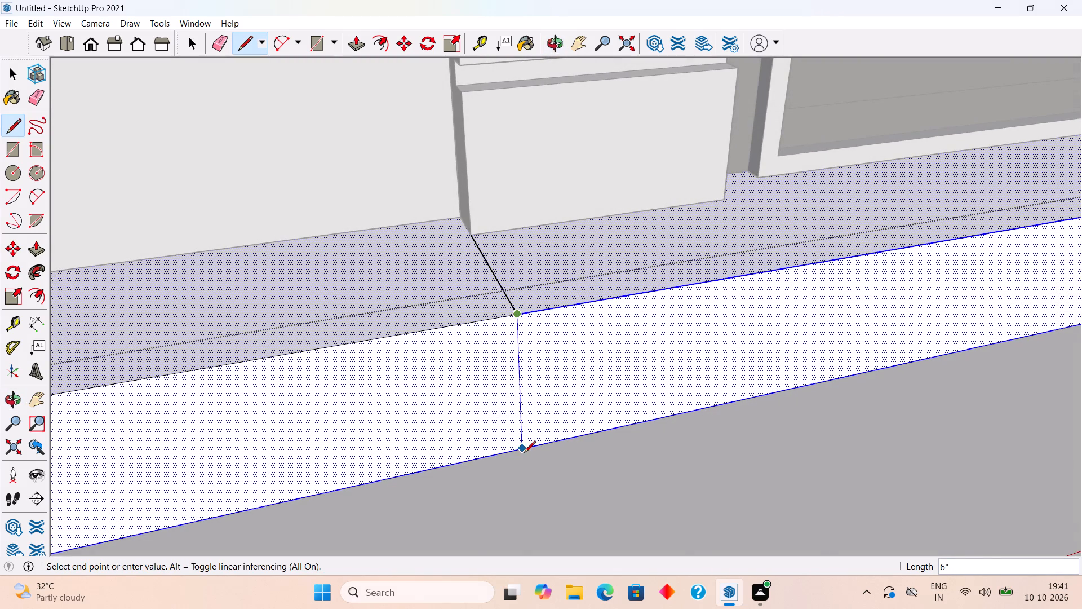
Draw a matching line from the outer gate pillar's corner 7" to the plinth's front edge and 6" down its face.
scroll(520, 449, down, 20)
scroll(393, 399, down, 4)
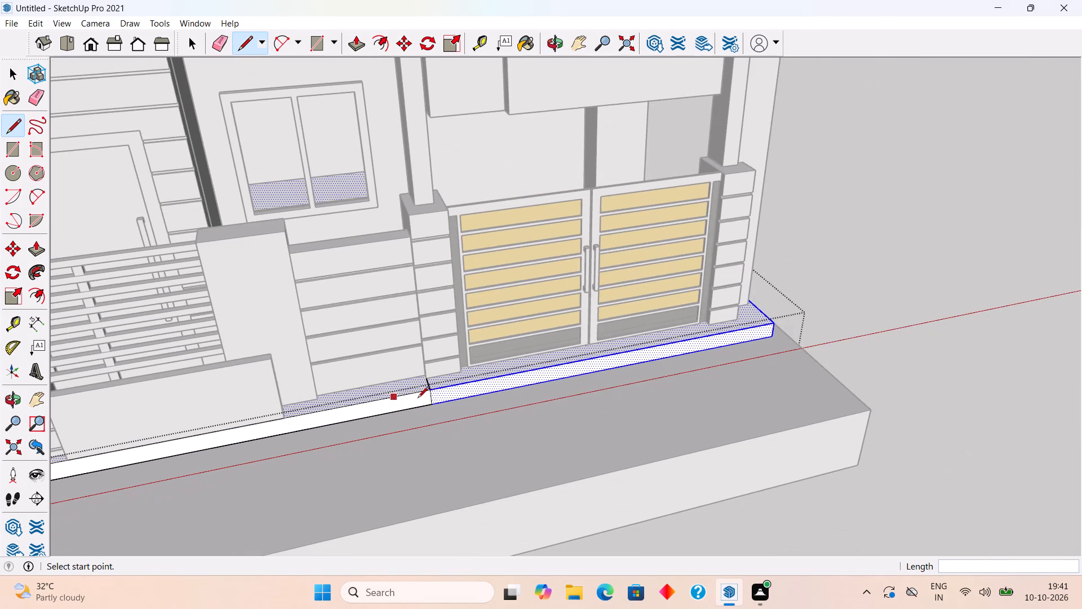
scroll(842, 325, up, 5)
middle_drag(715, 348, 476, 396)
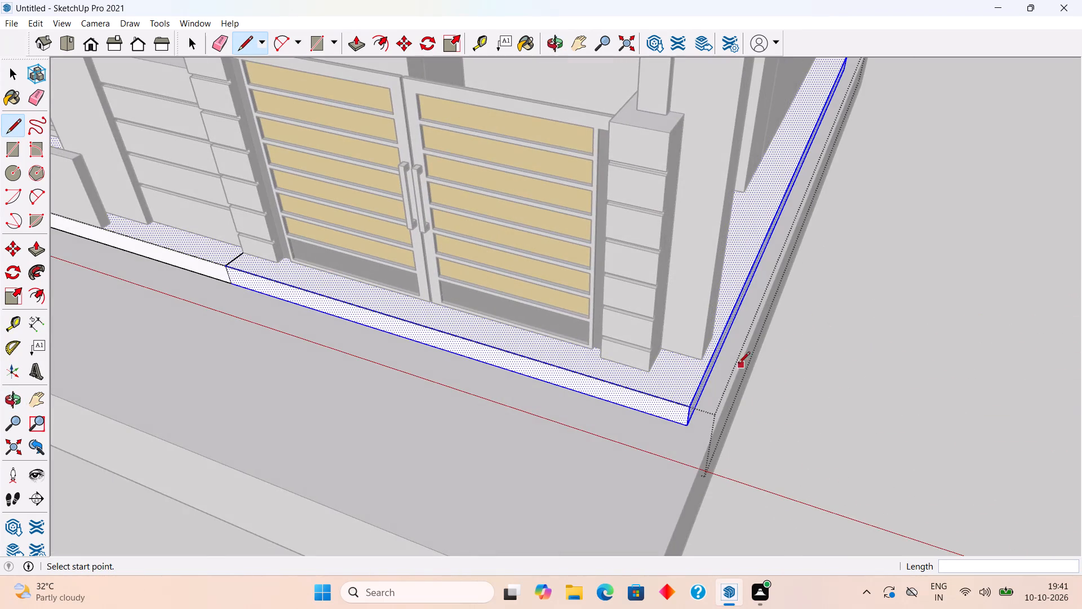
scroll(697, 375, up, 4)
click(624, 370)
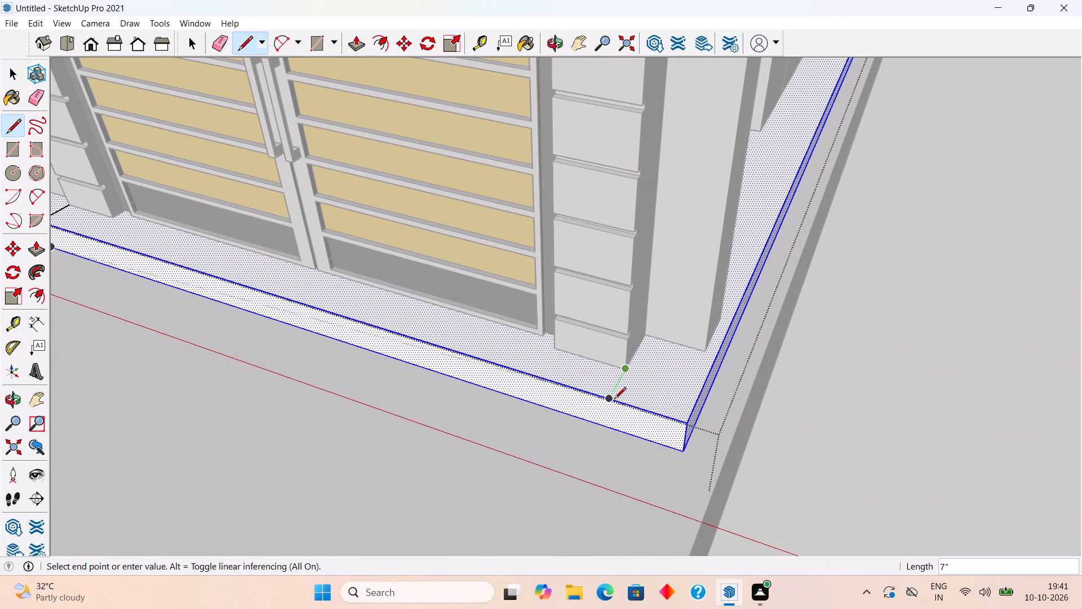
click(613, 404)
middle_drag(605, 425, 666, 332)
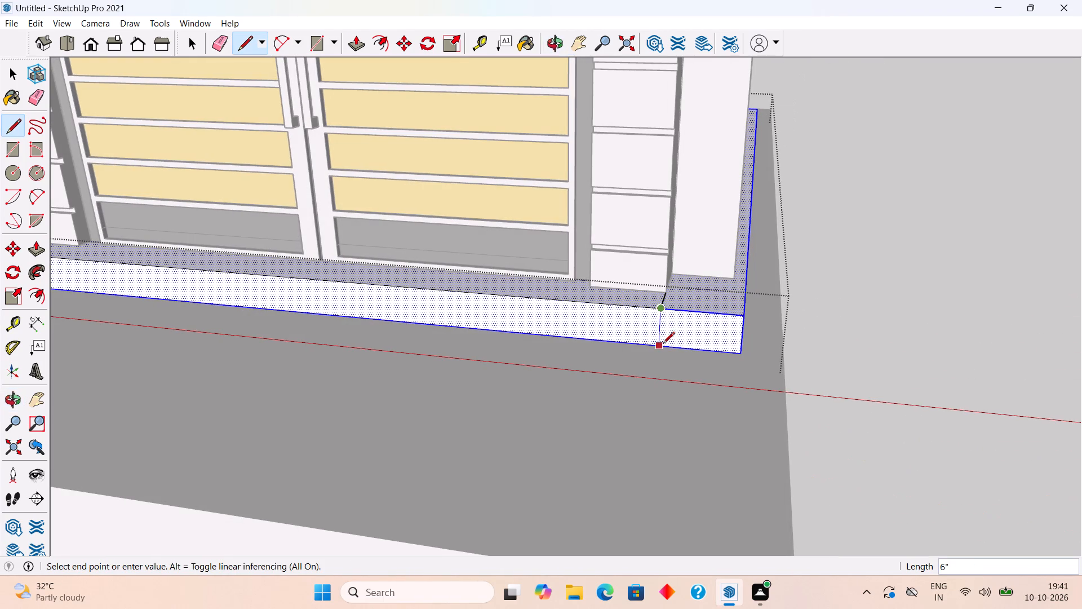
click(659, 347)
key(space)
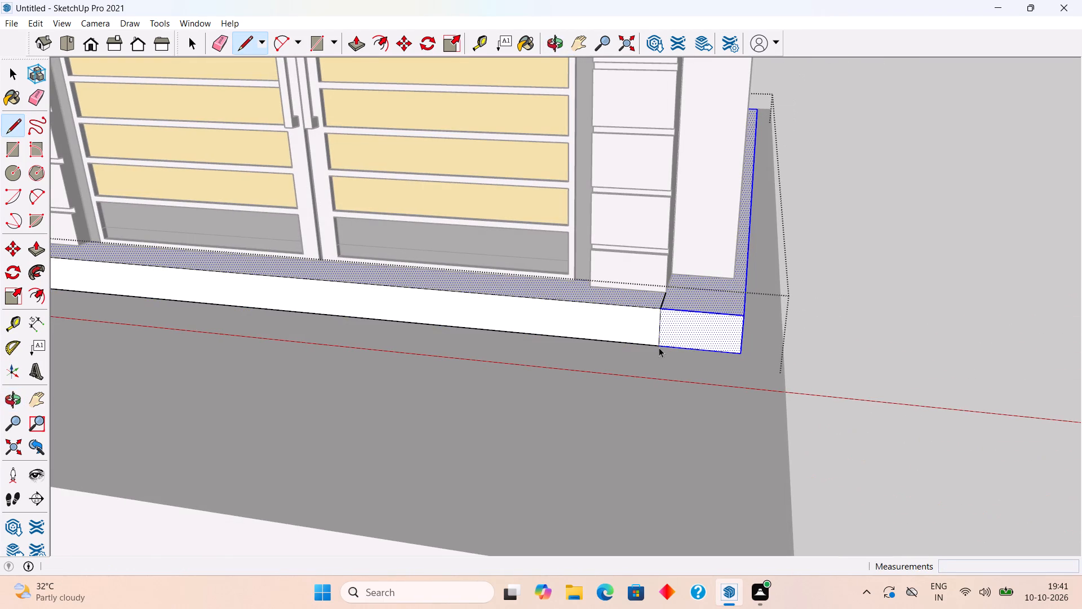
Push/Pull the plinth's front face between the two lines back 7" to recess it before the gate.
key(p)
click(604, 323)
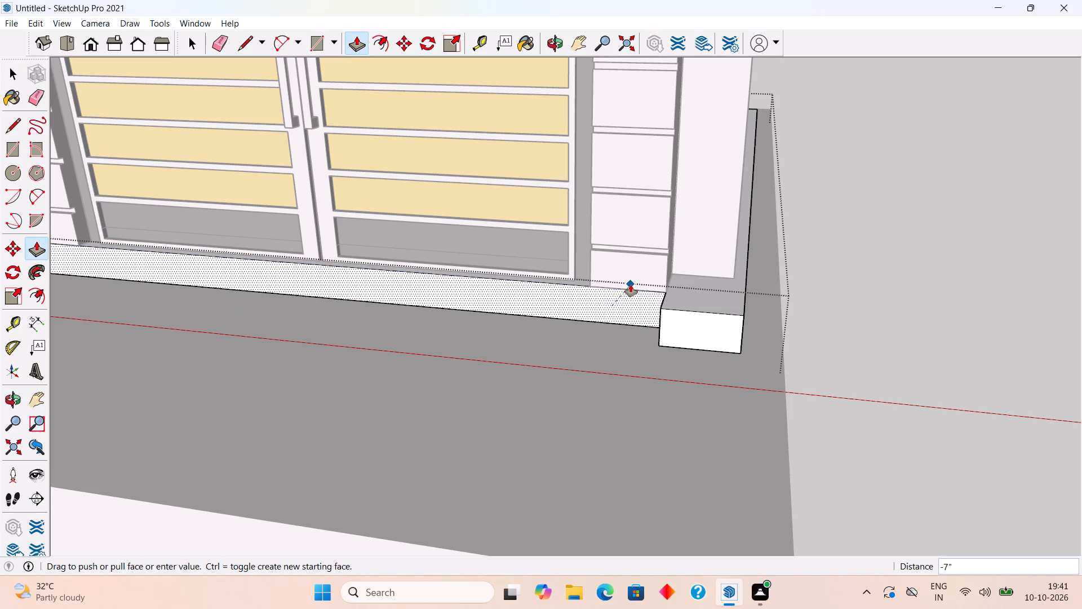
click(631, 285)
key(space)
click(879, 302)
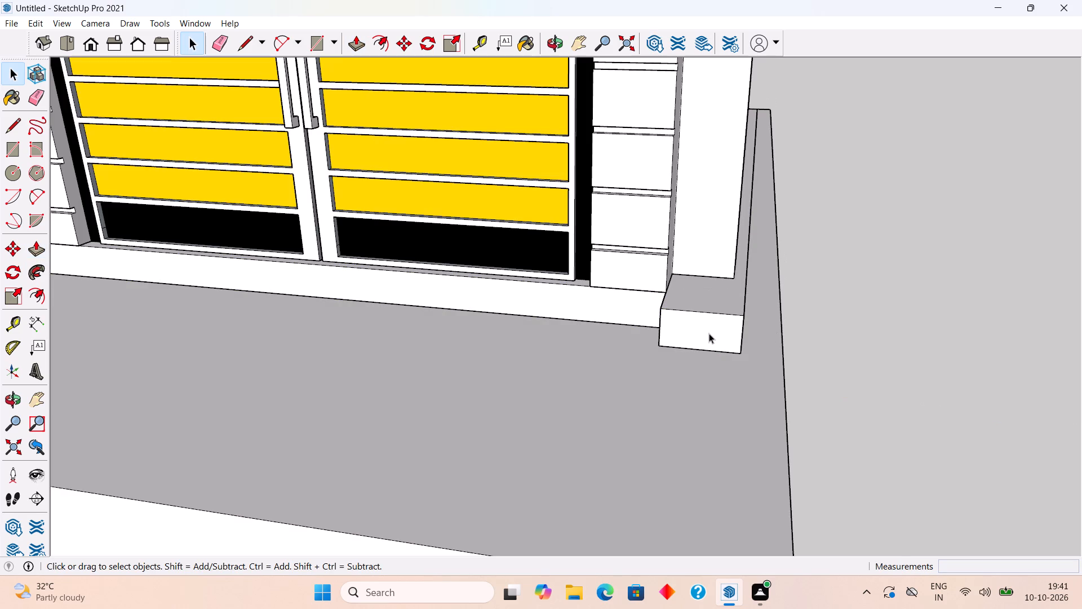
Push/Pull the base slab's front face back about 4' 3" to align with the plinth's front.
scroll(708, 333, down, 2)
middle_drag(708, 333, 892, 352)
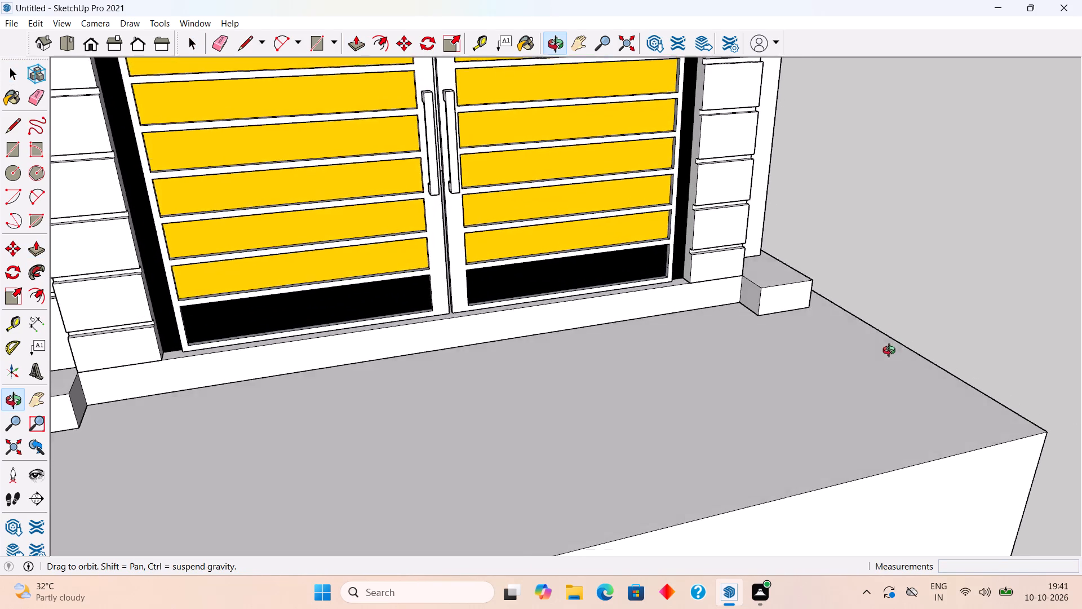
middle_drag(892, 352, 892, 354)
scroll(892, 354, down, 14)
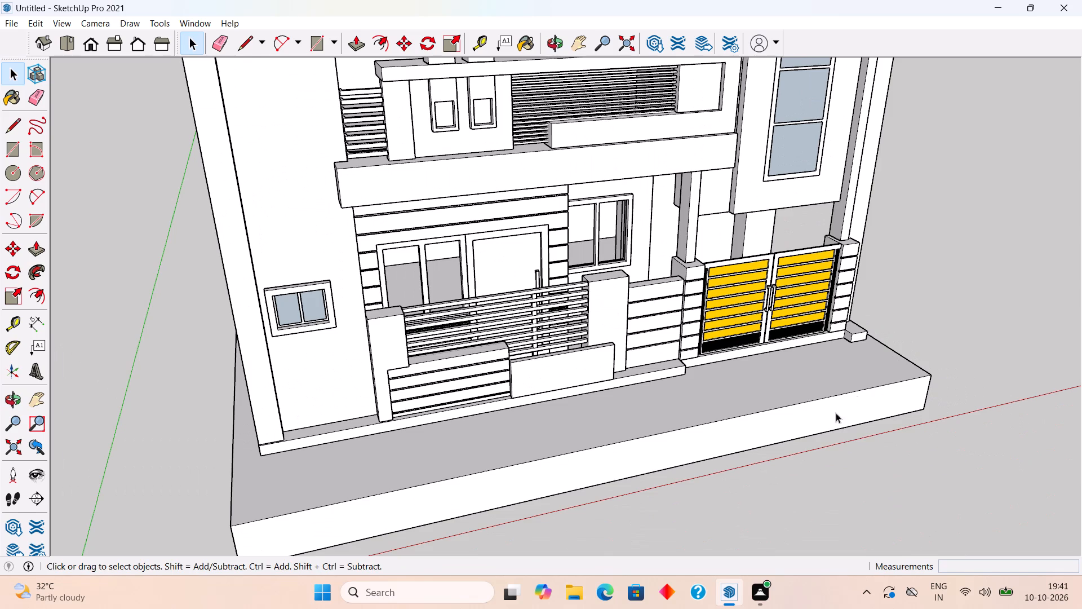
double_click(805, 430)
click(806, 430)
key(p)
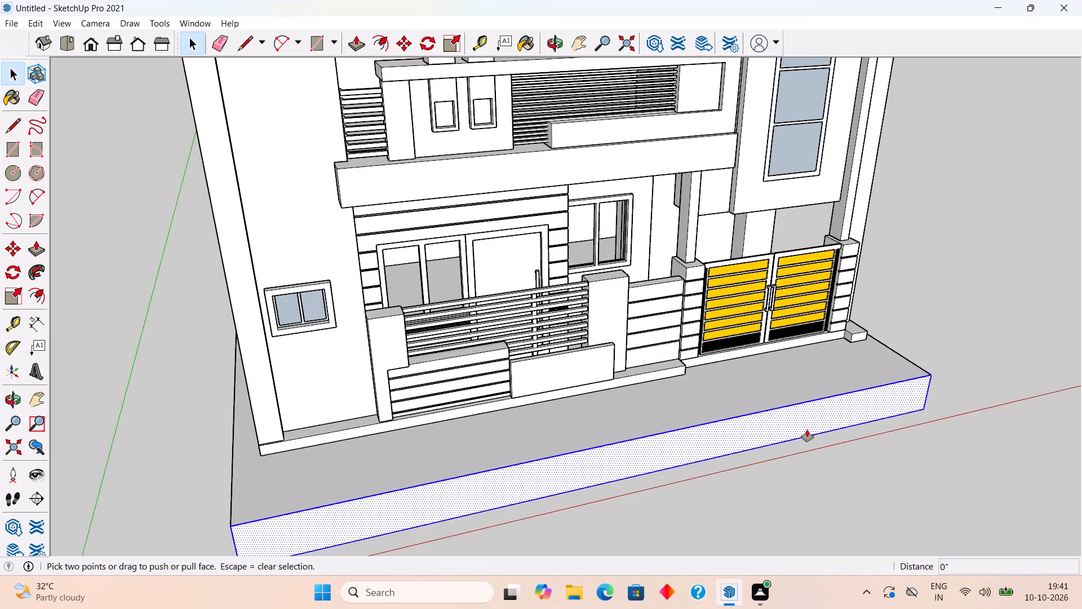
click(807, 430)
click(682, 372)
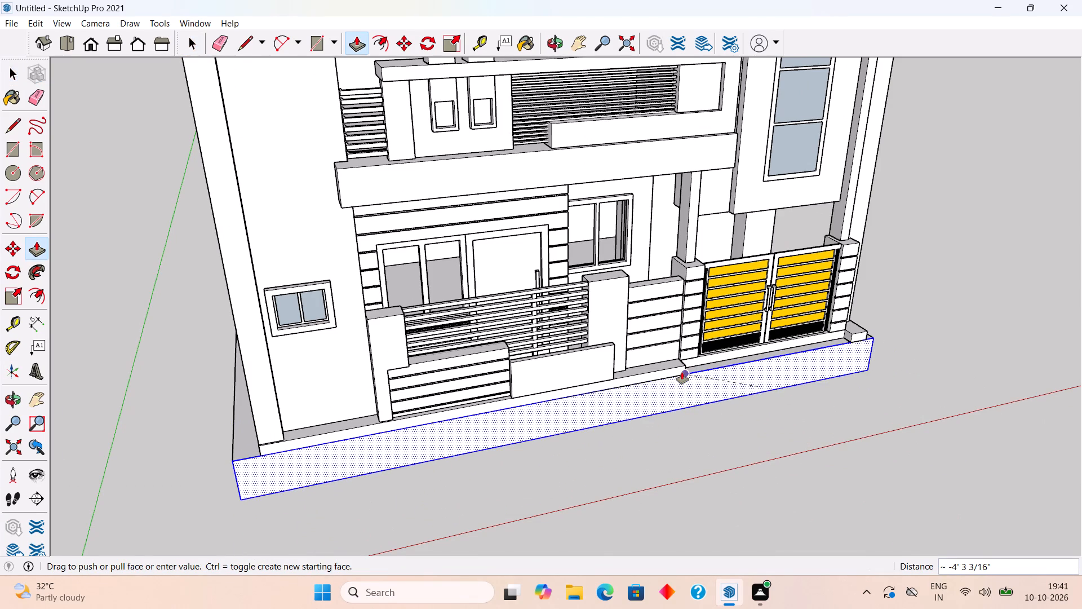
key(space)
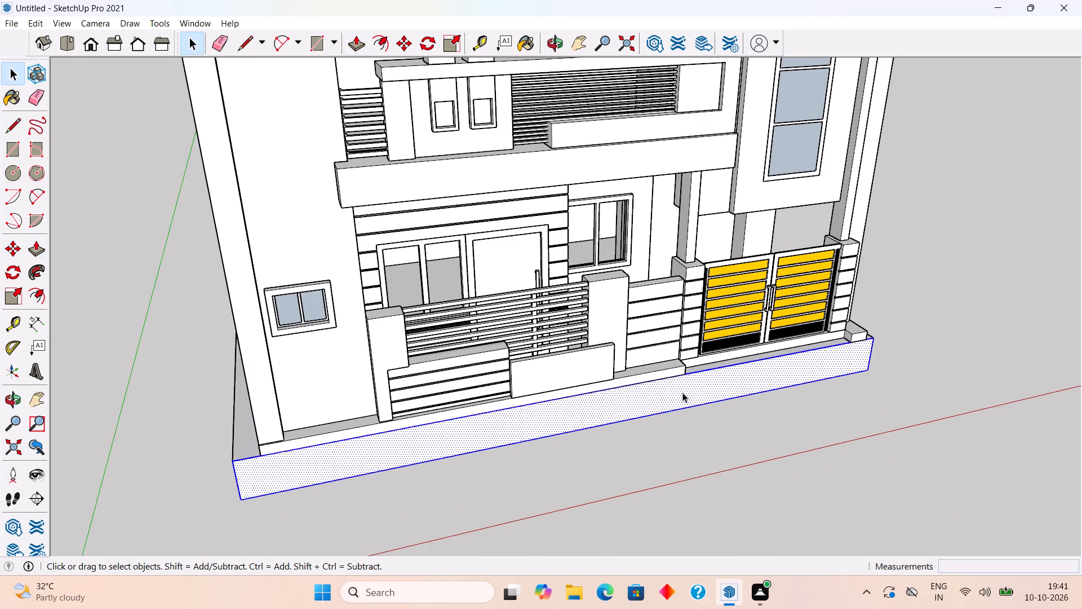
click(877, 410)
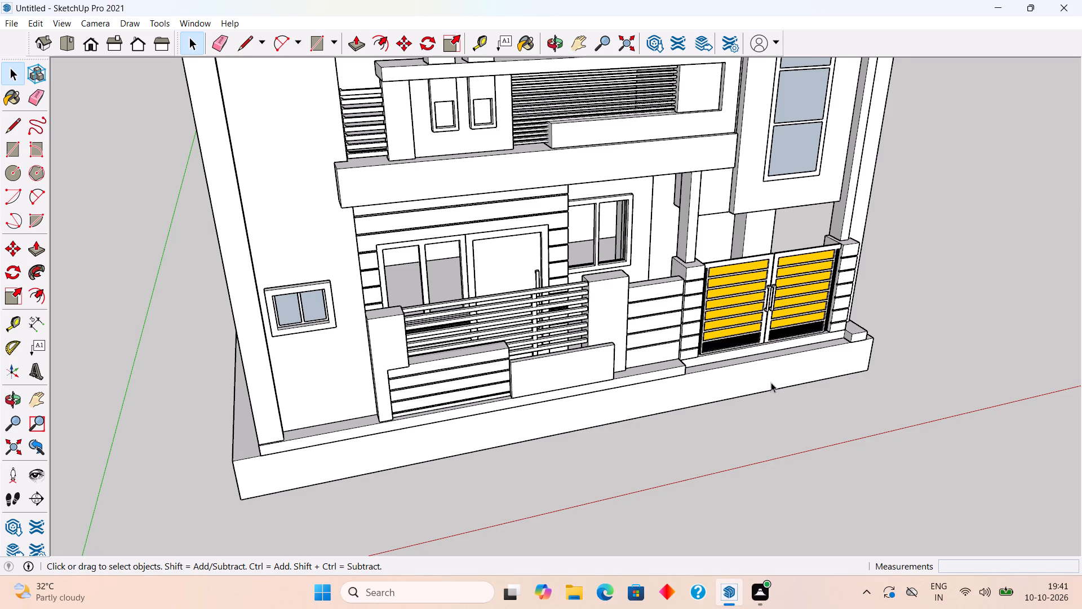
Select the whole base slab and make it a group.
middle_drag(730, 376, 614, 379)
scroll(712, 416, up, 3)
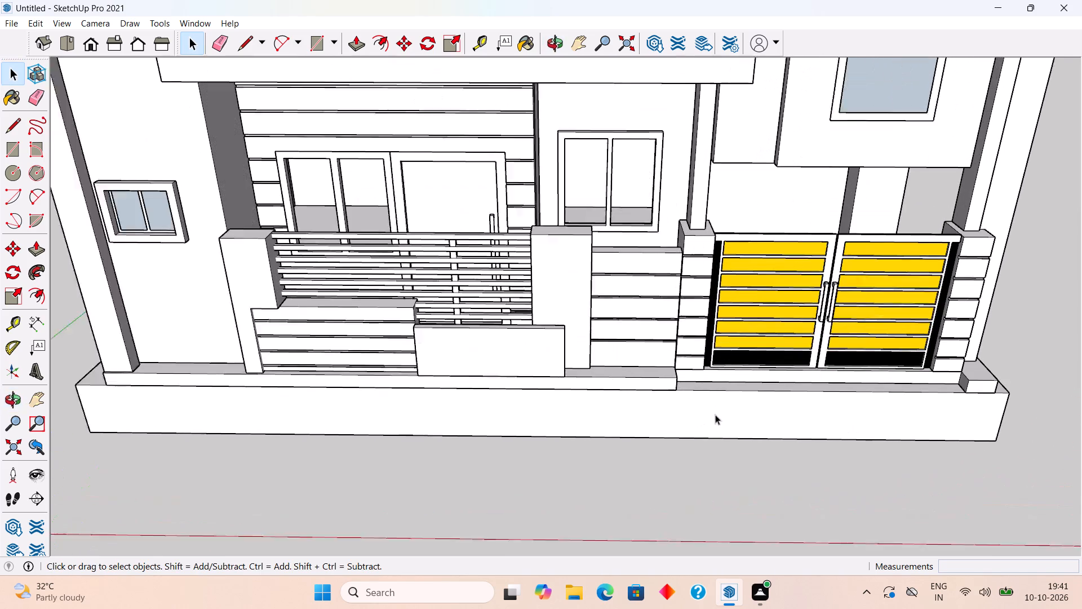
scroll(715, 414, up, 1)
triple_click(726, 407)
scroll(854, 420, up, 4)
middle_drag(1004, 412, 950, 408)
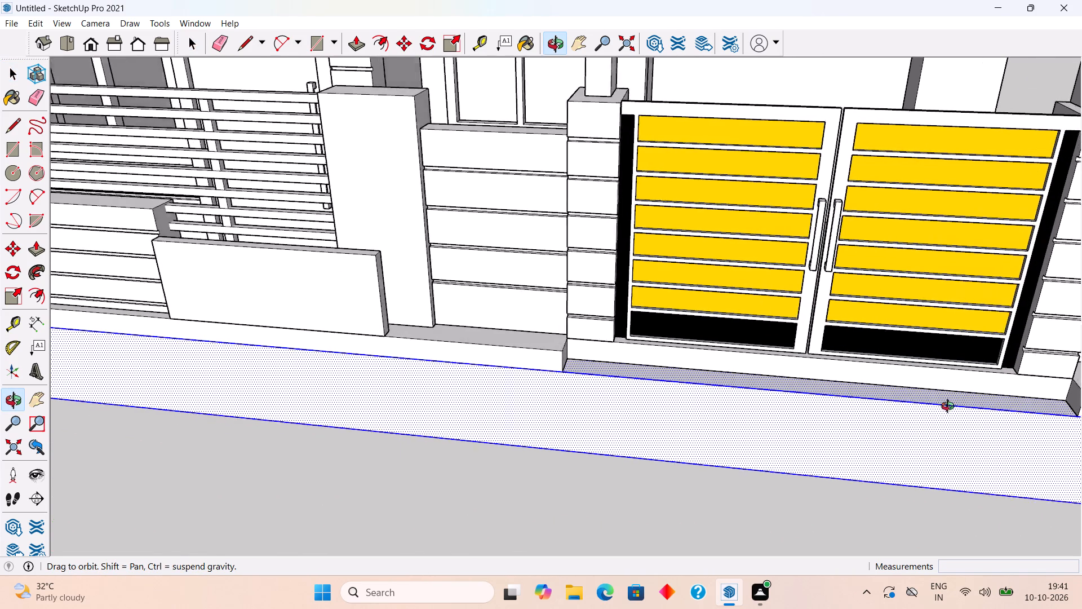
middle_drag(950, 408, 959, 321)
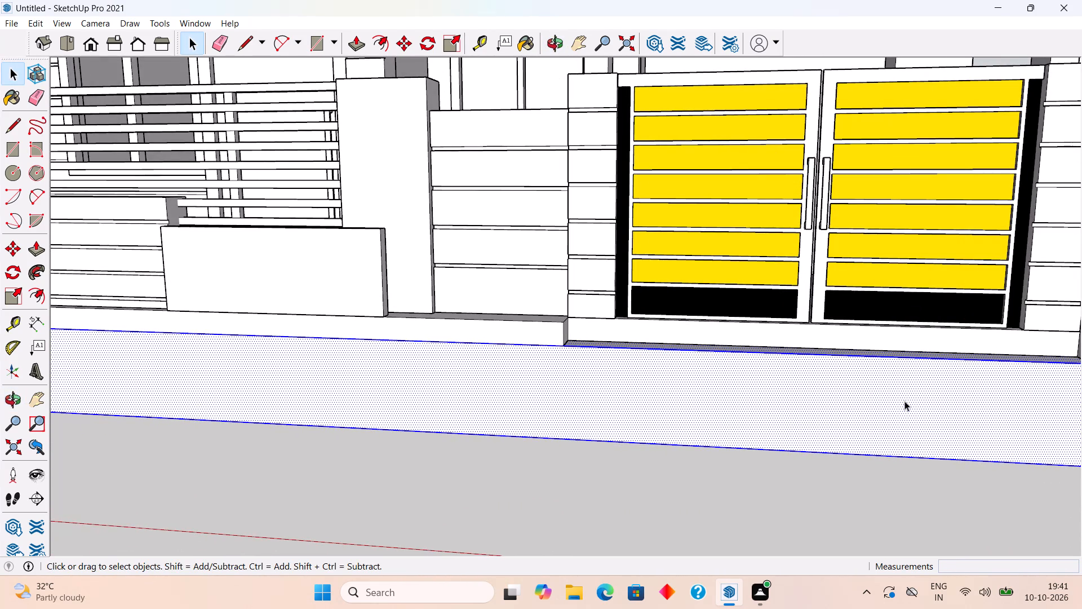
right_click(842, 397)
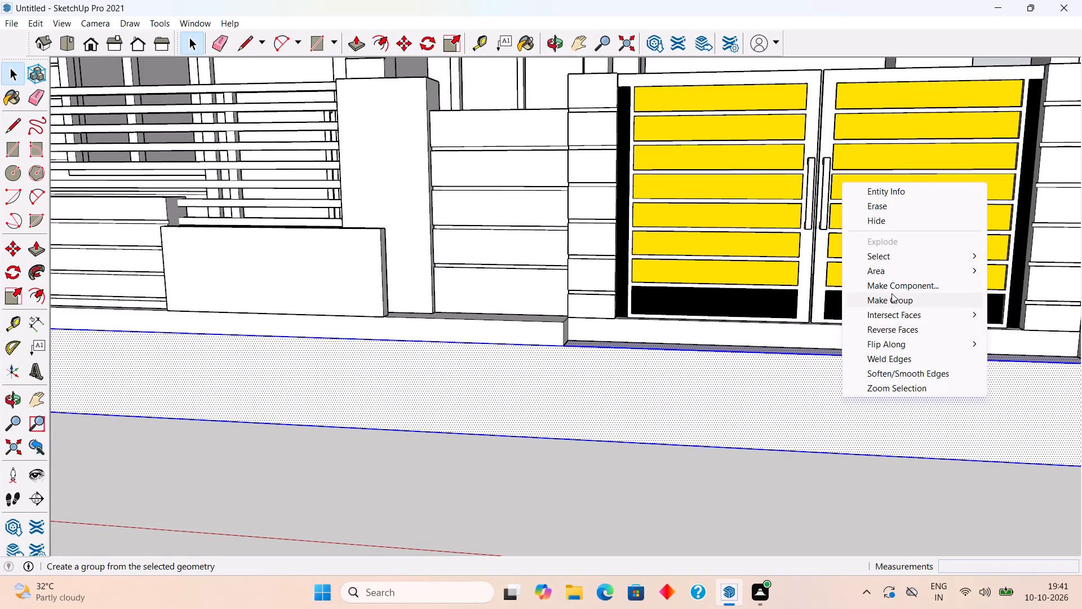
right_click(893, 295)
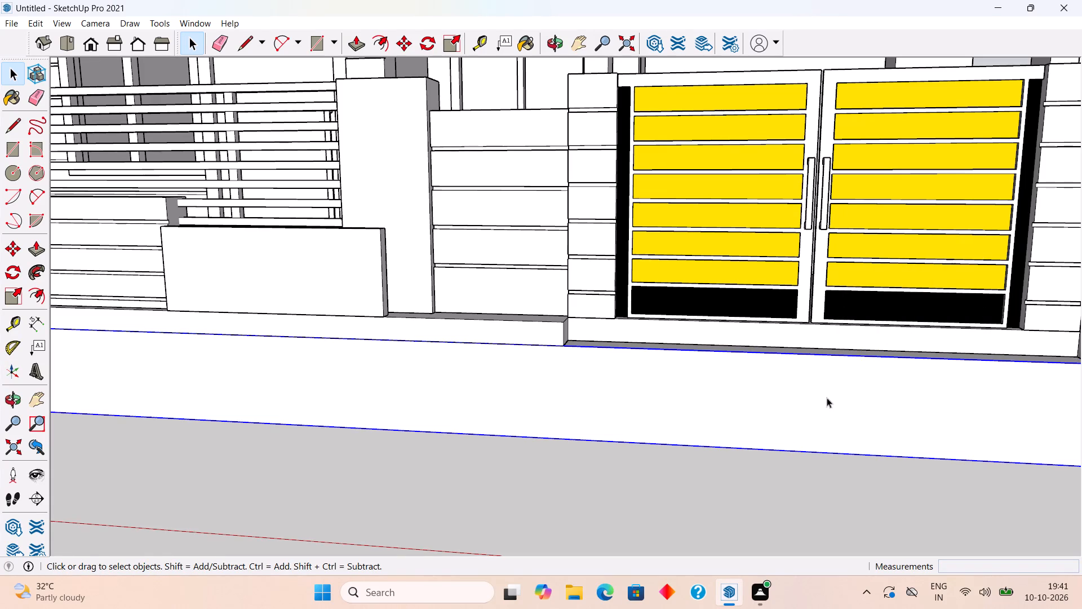
Inside the slab group, draw two 2' vertical lines down its front face, one below each end of the plinth recess.
double_click(618, 391)
click(618, 391)
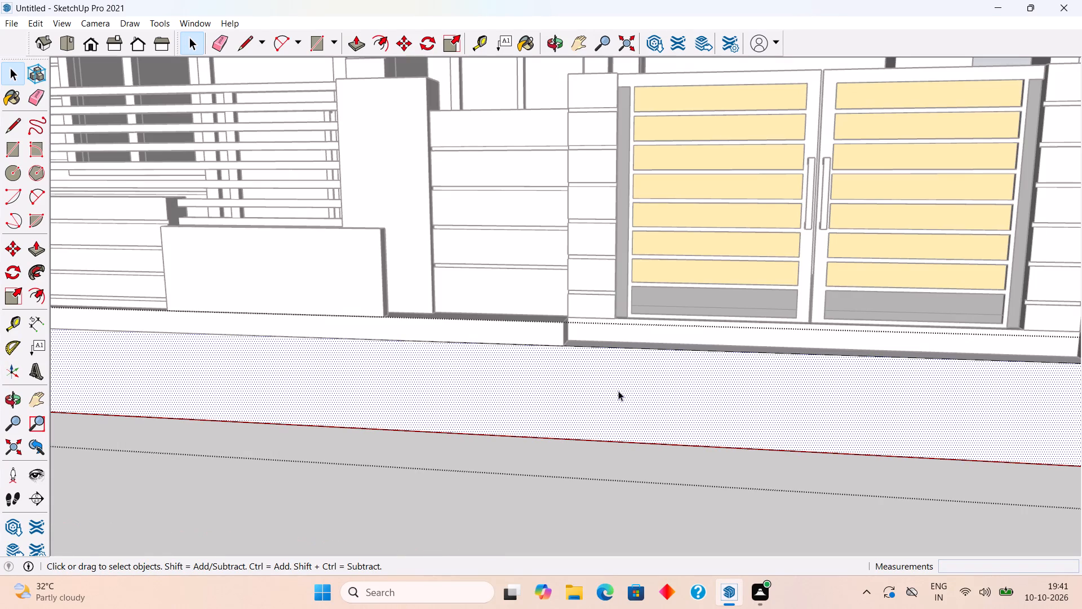
key(l)
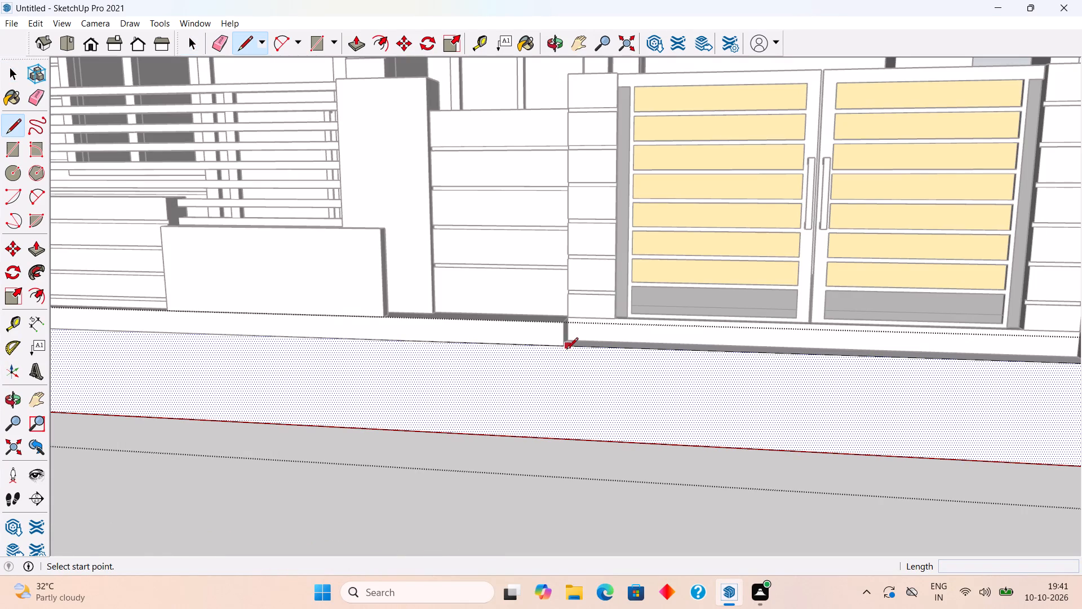
click(564, 349)
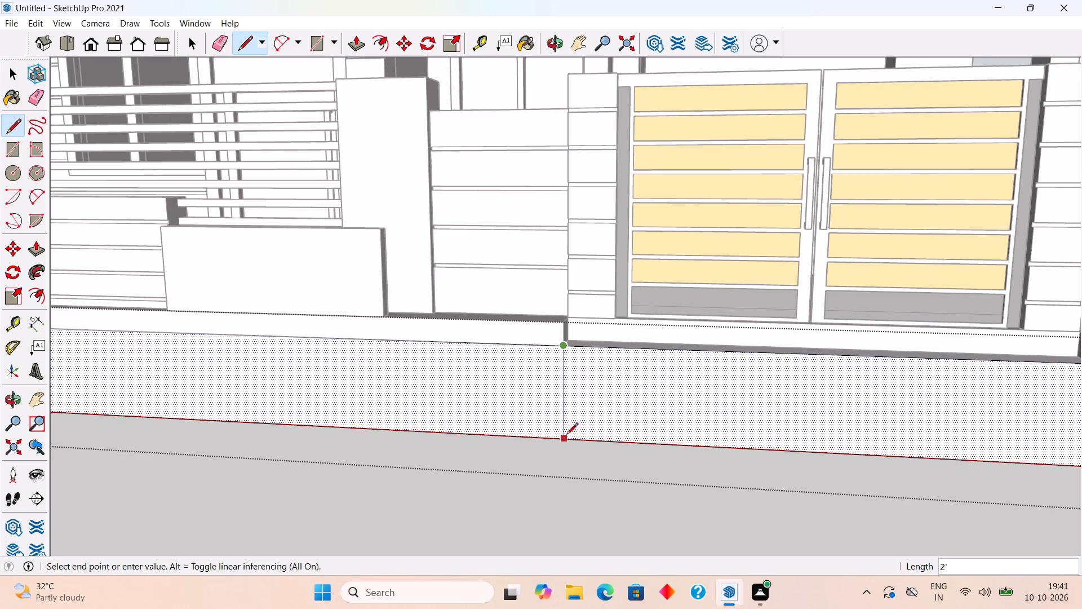
click(566, 435)
scroll(568, 425, down, 6)
scroll(902, 398, up, 2)
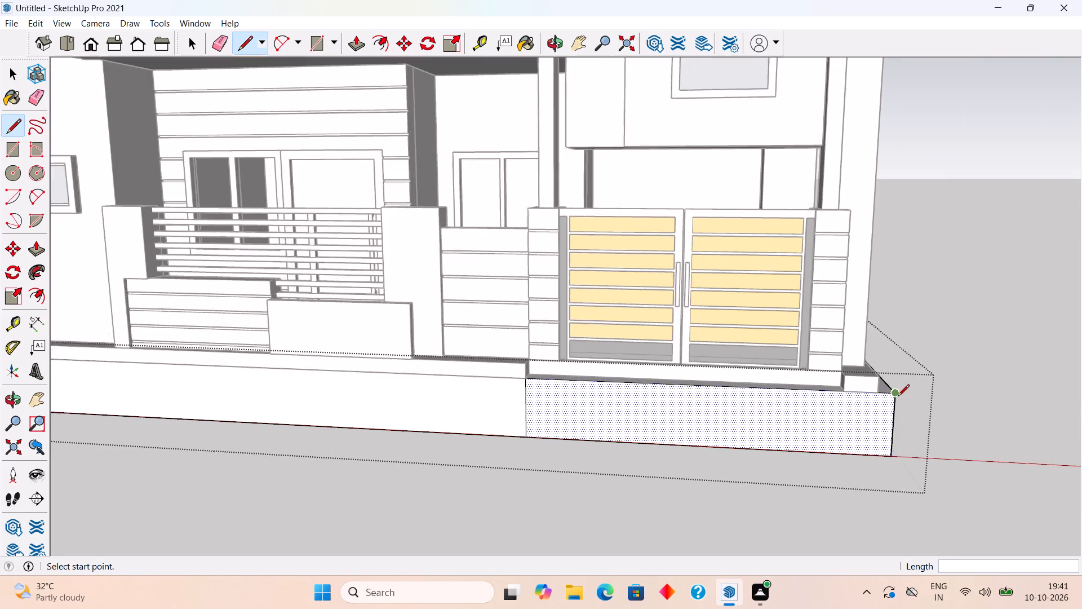
scroll(898, 397, up, 2)
click(828, 387)
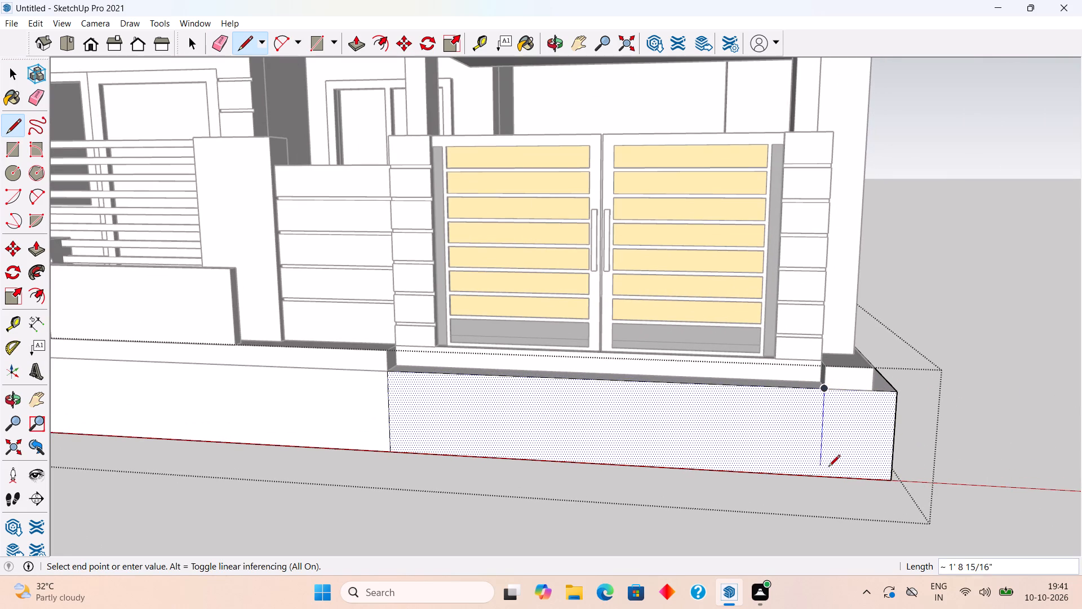
click(822, 474)
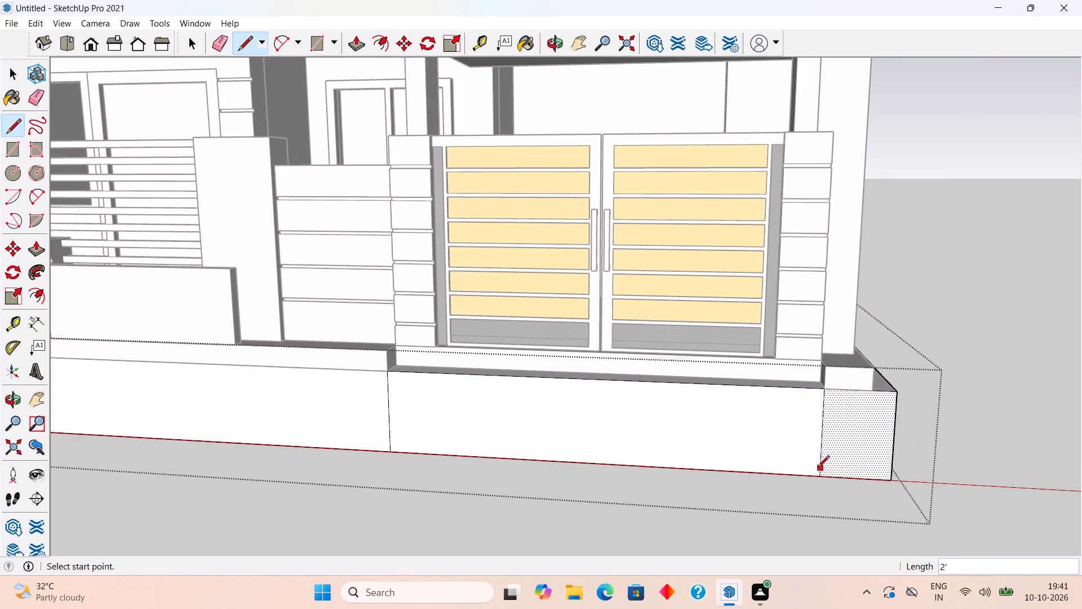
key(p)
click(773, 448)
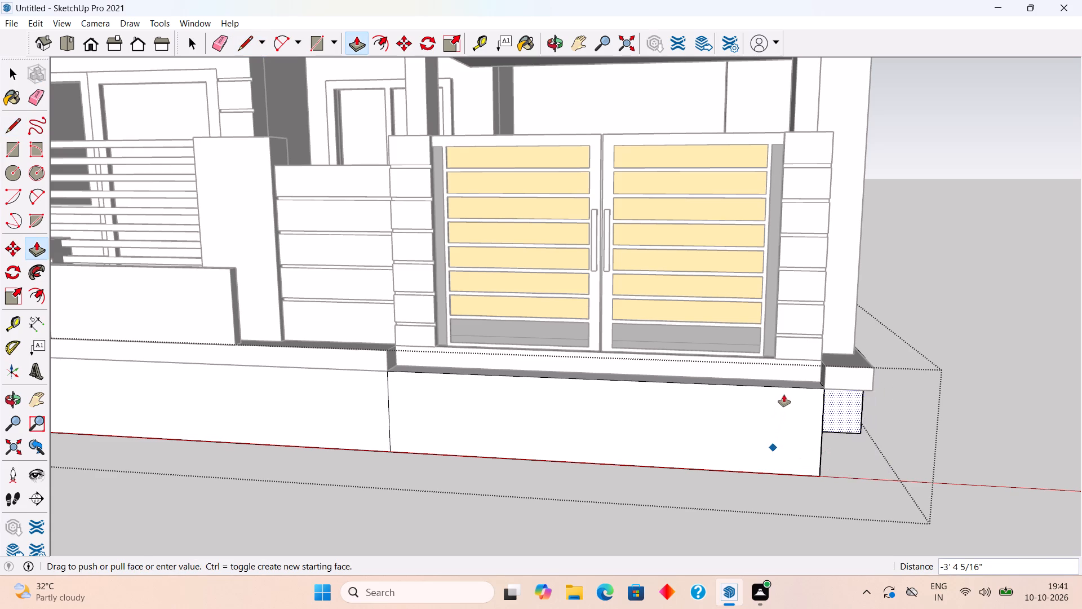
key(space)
Push/Pull the slab's front face between the two lines back to align with the recessed plinth above, and leave the group.
click(781, 431)
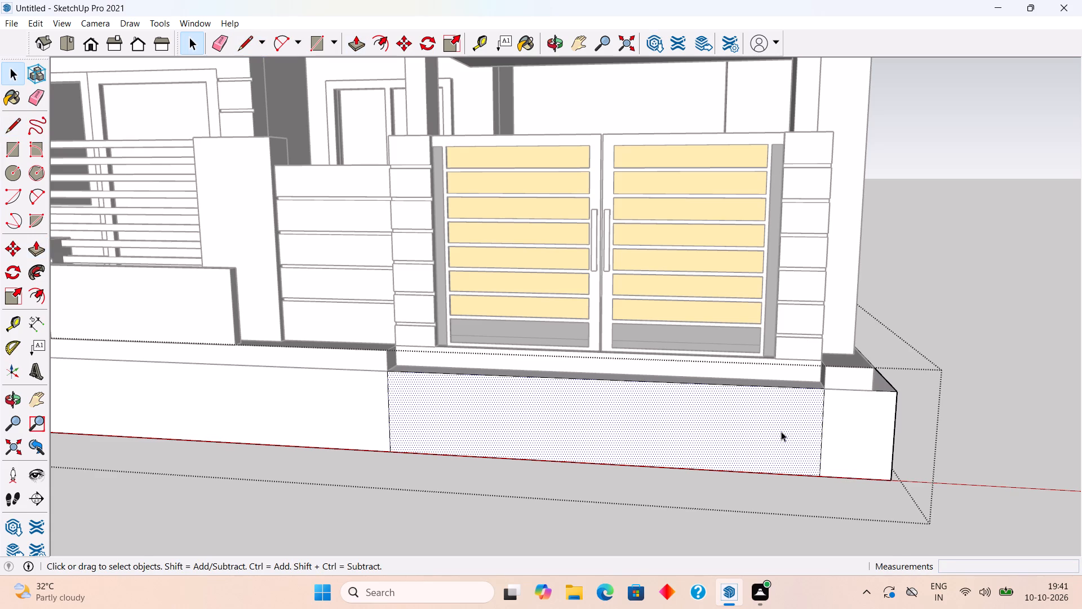
key(p)
click(781, 432)
click(790, 407)
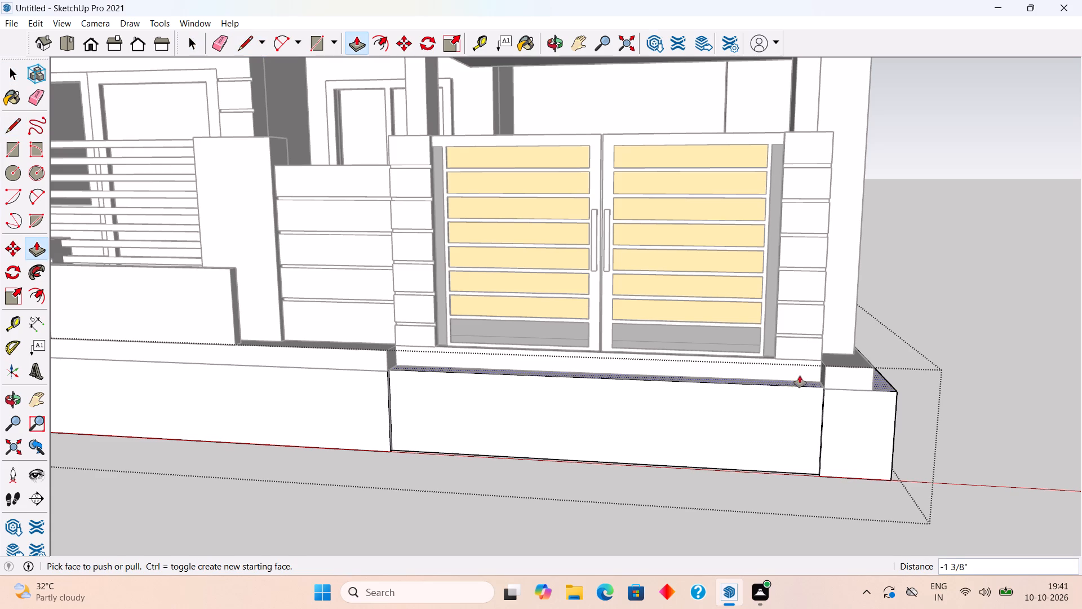
drag(802, 414, 820, 368)
key(space)
click(987, 303)
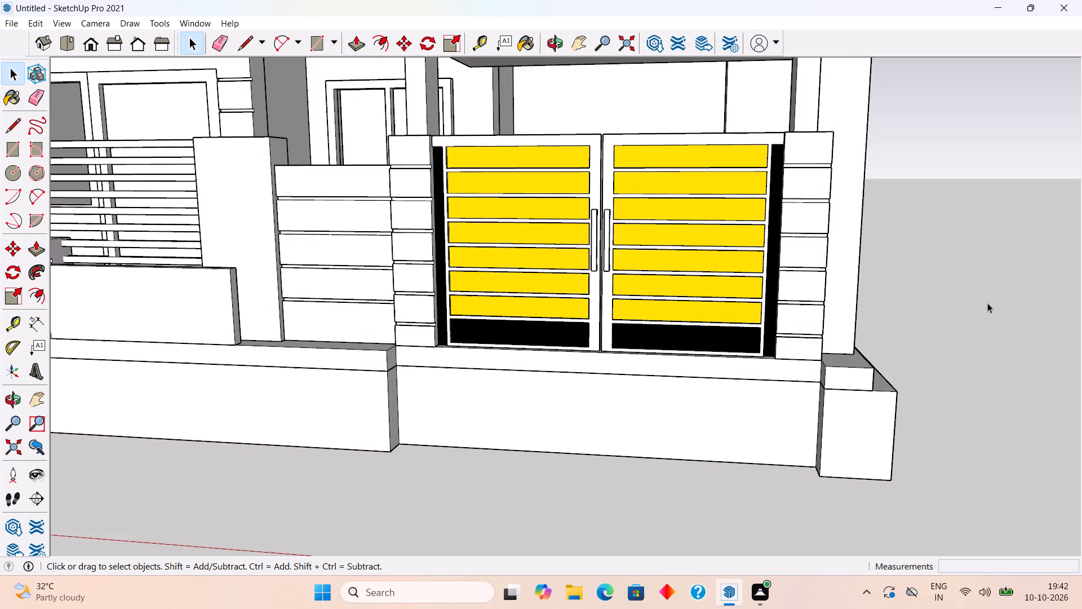
Draw a ground-level rectangle about 34' by 26' around the house's base, extending slightly past the slab in front and at the sides.
scroll(967, 354, down, 8)
middle_drag(779, 369, 793, 433)
scroll(776, 420, down, 4)
middle_drag(876, 429, 932, 420)
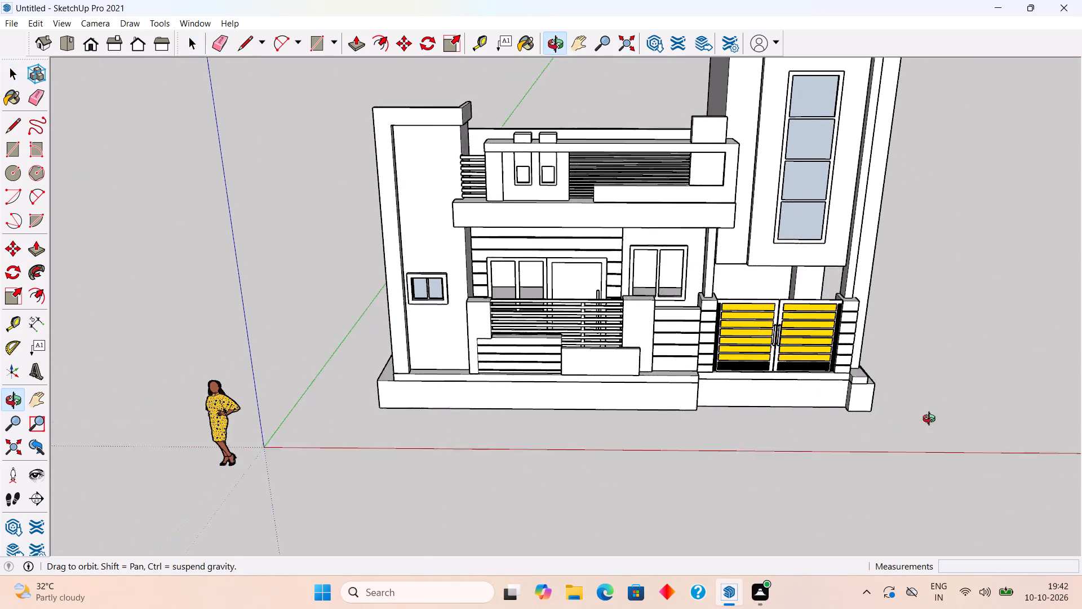
middle_drag(932, 420, 961, 416)
scroll(961, 416, down, 3)
middle_drag(481, 311, 549, 381)
scroll(544, 379, up, 4)
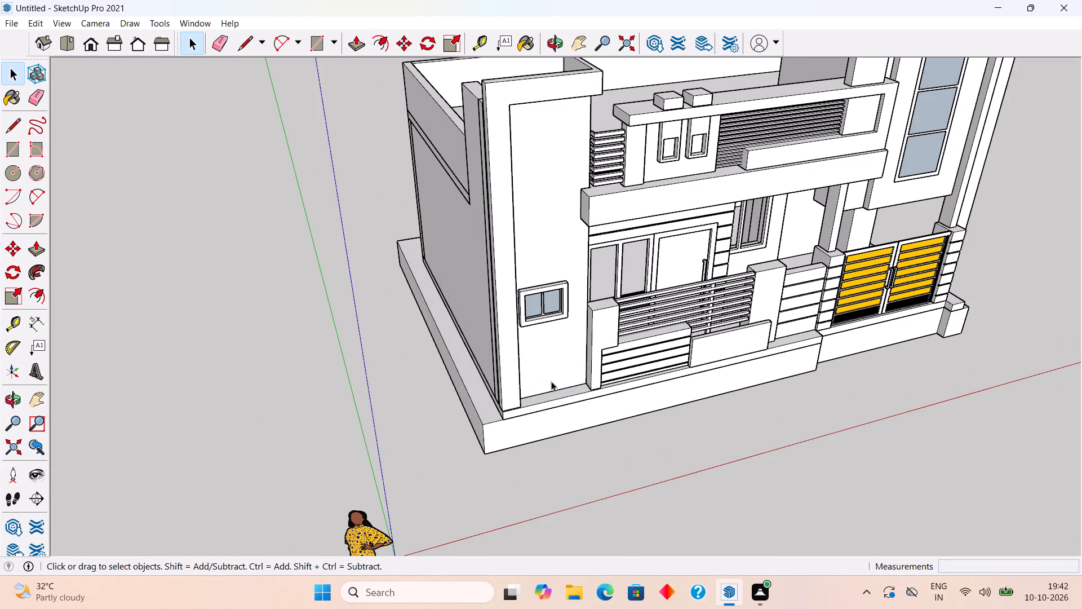
key(r)
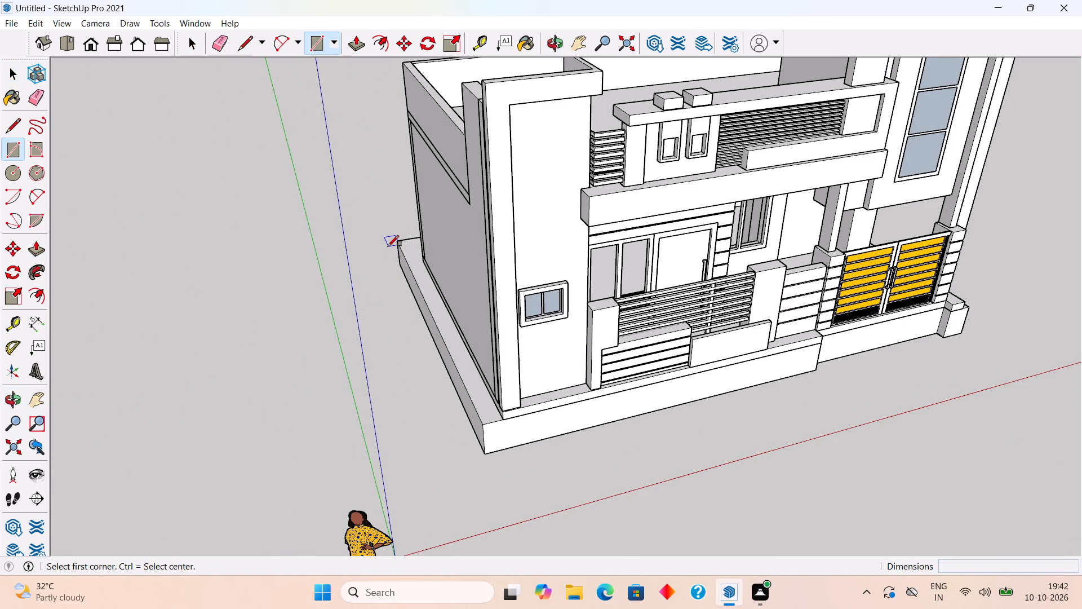
click(388, 261)
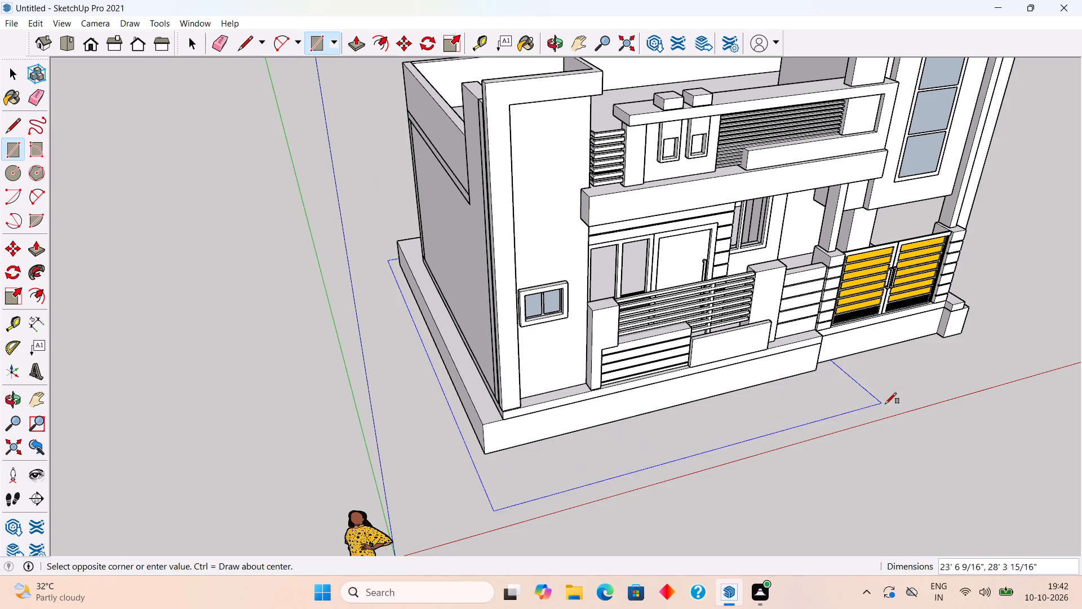
click(992, 346)
Select the whole ground rectangle and make it a group.
middle_drag(951, 378, 799, 358)
scroll(799, 358, down, 3)
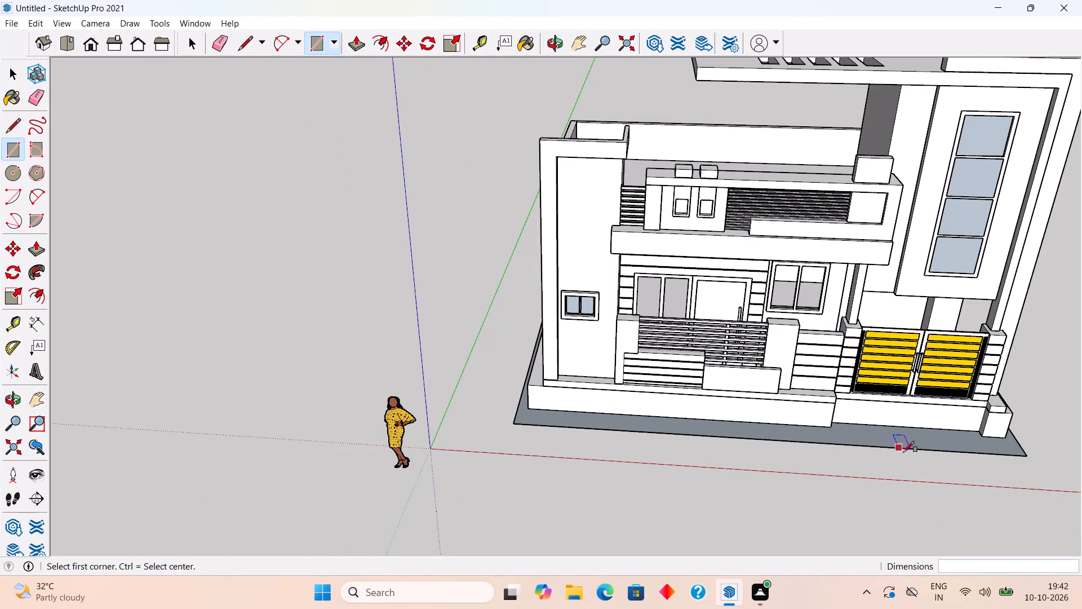
key(space)
triple_click(975, 449)
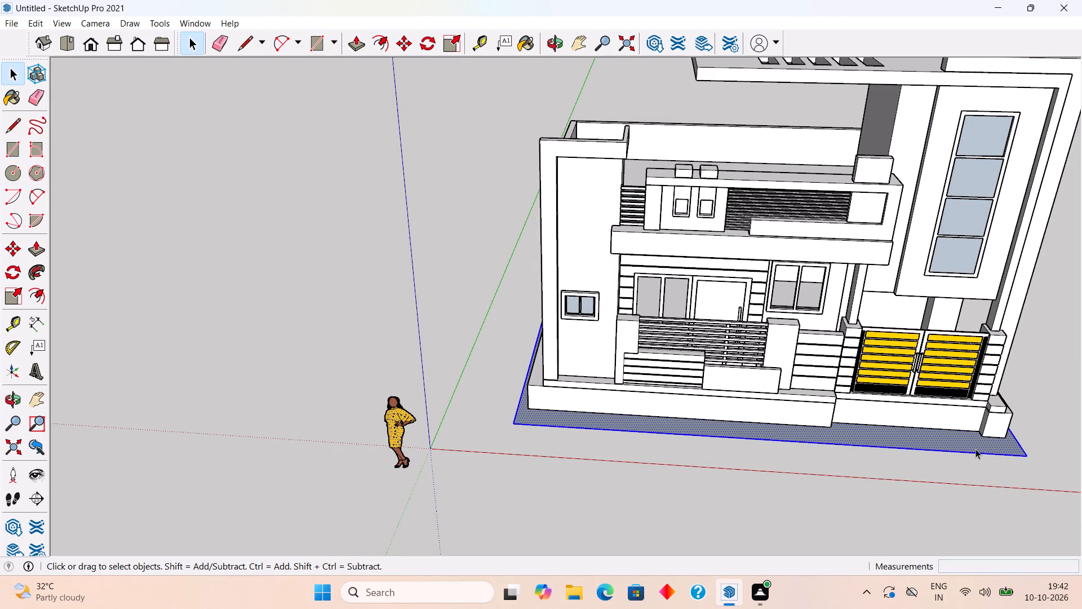
right_click(975, 449)
click(1001, 367)
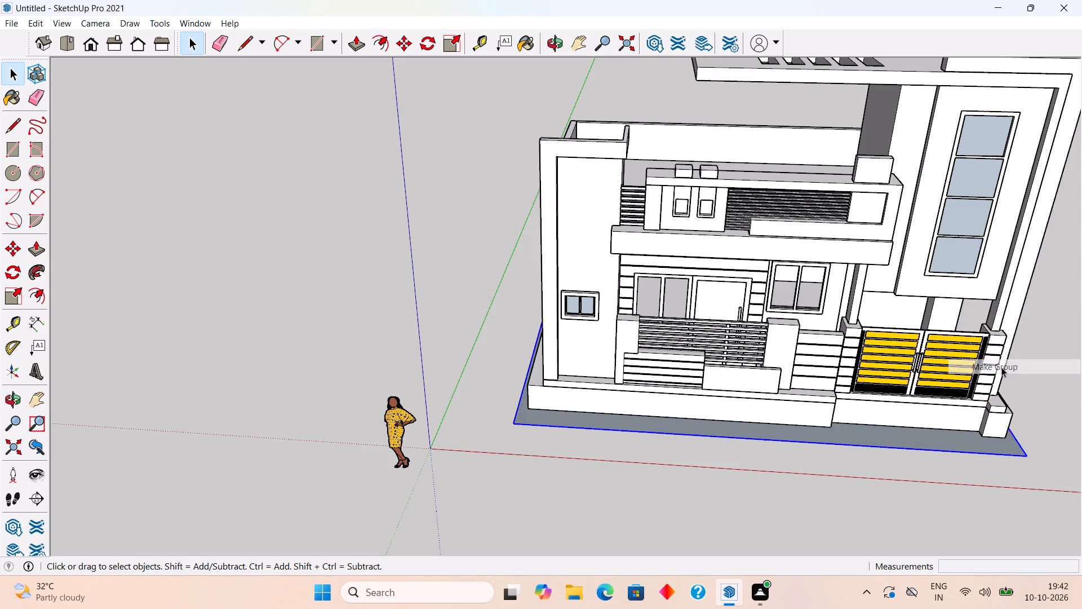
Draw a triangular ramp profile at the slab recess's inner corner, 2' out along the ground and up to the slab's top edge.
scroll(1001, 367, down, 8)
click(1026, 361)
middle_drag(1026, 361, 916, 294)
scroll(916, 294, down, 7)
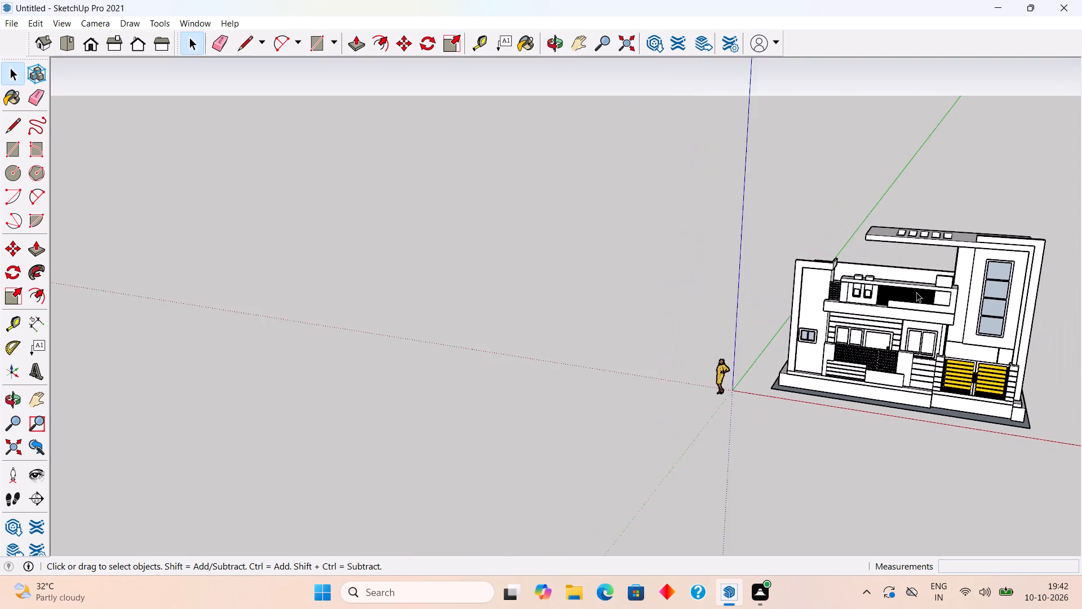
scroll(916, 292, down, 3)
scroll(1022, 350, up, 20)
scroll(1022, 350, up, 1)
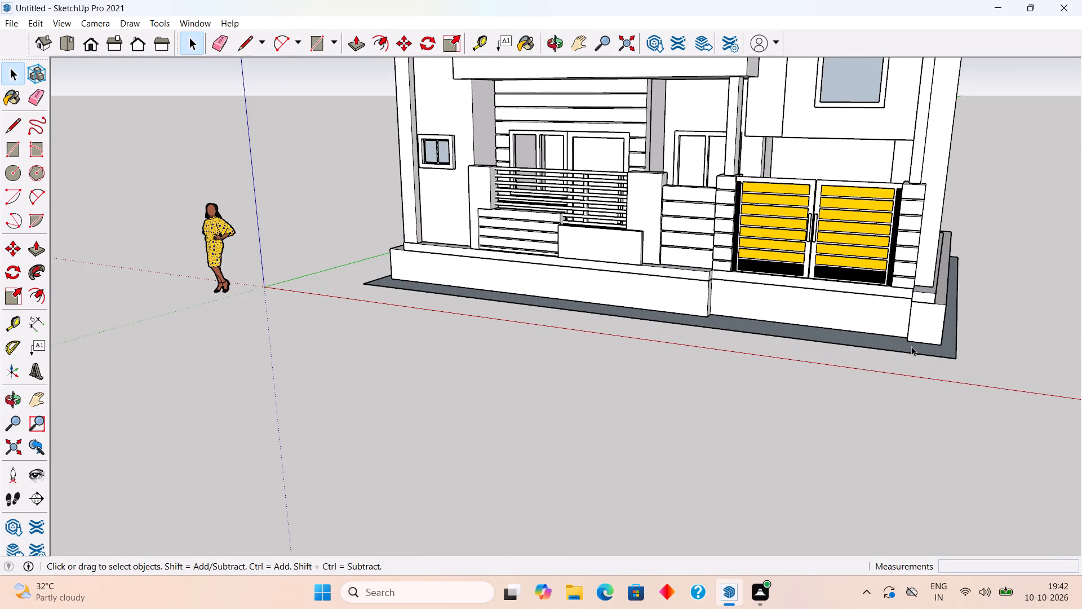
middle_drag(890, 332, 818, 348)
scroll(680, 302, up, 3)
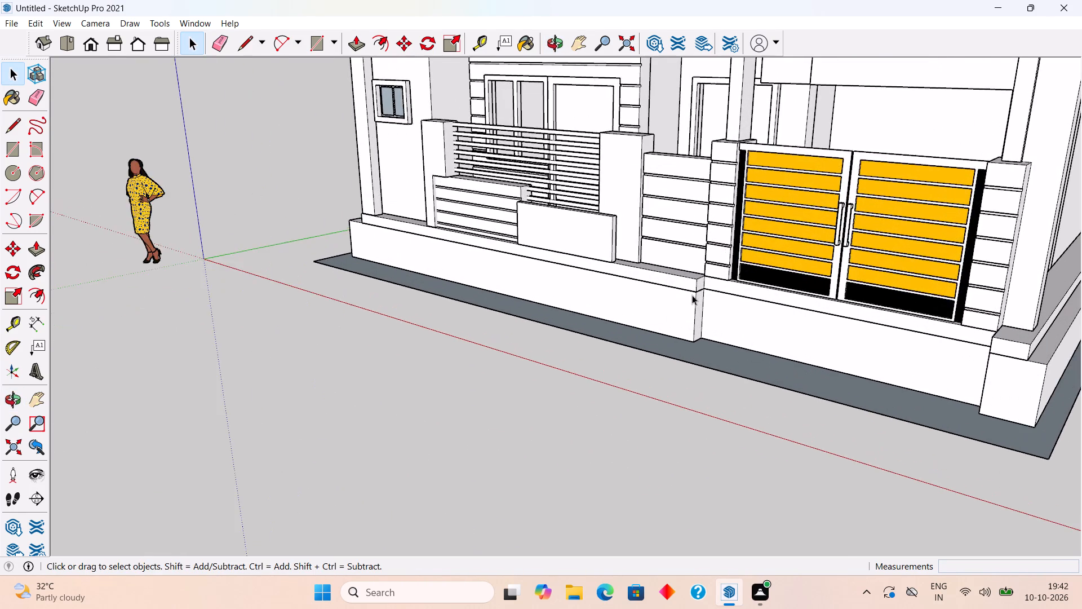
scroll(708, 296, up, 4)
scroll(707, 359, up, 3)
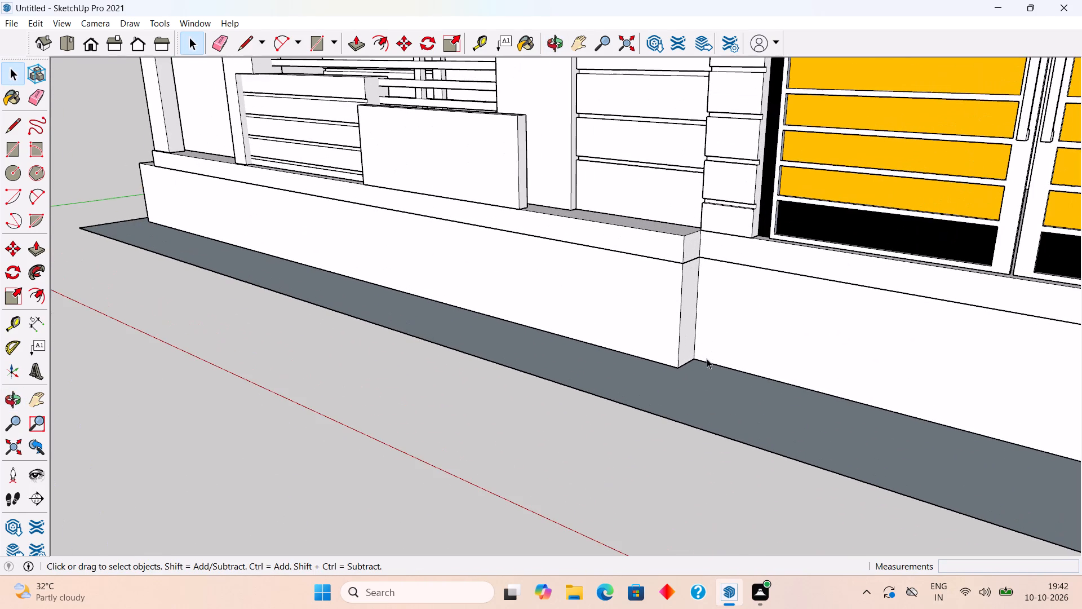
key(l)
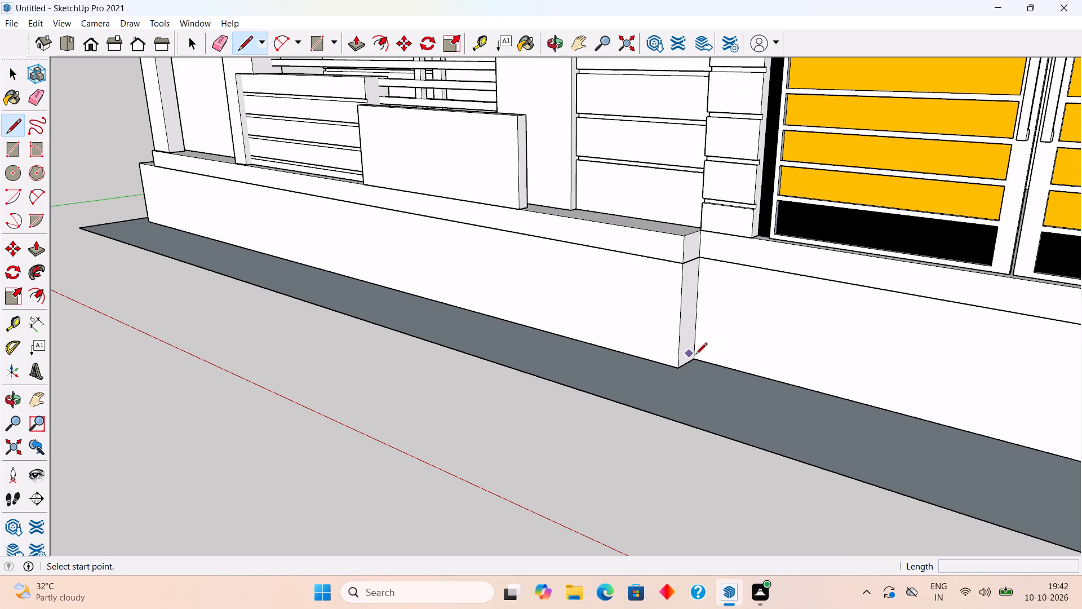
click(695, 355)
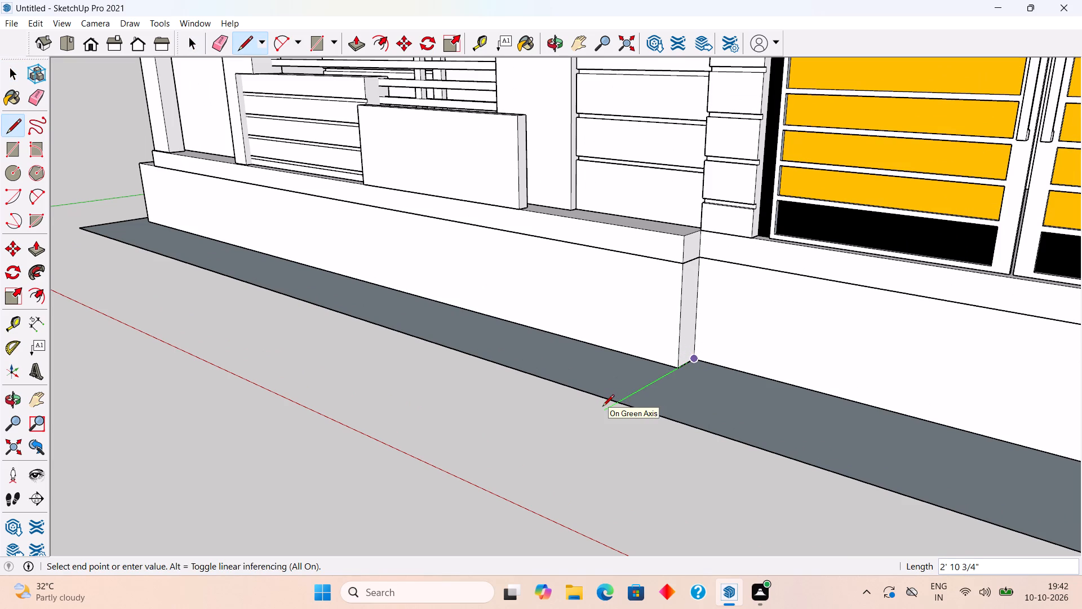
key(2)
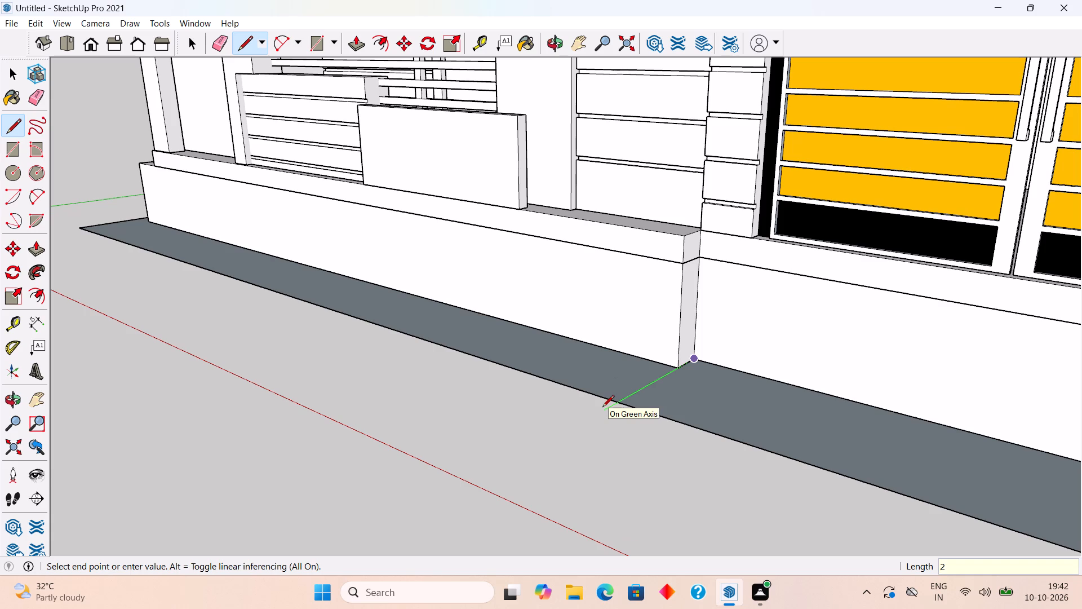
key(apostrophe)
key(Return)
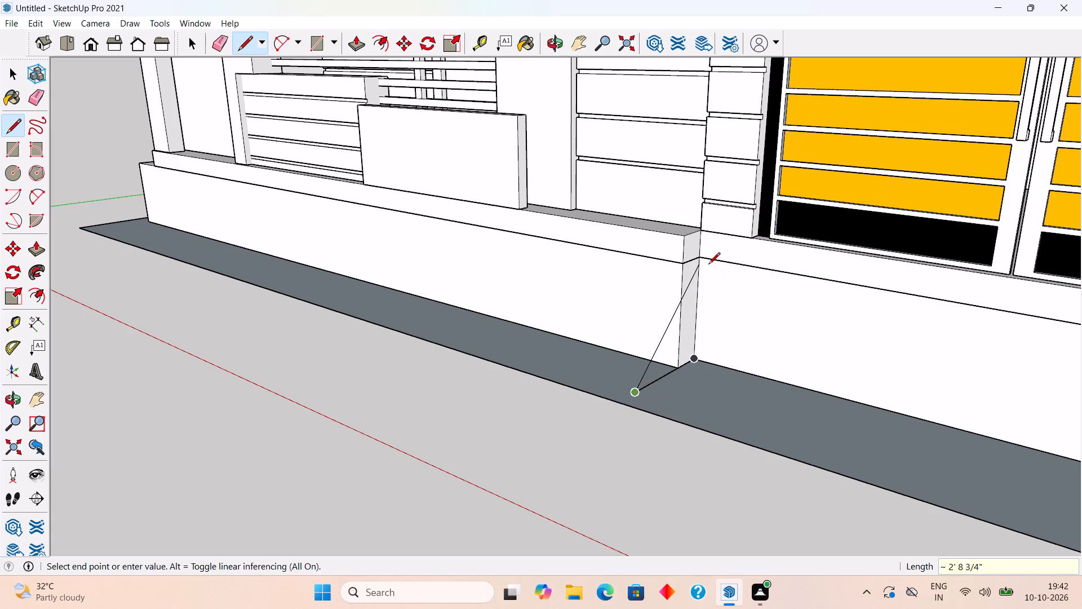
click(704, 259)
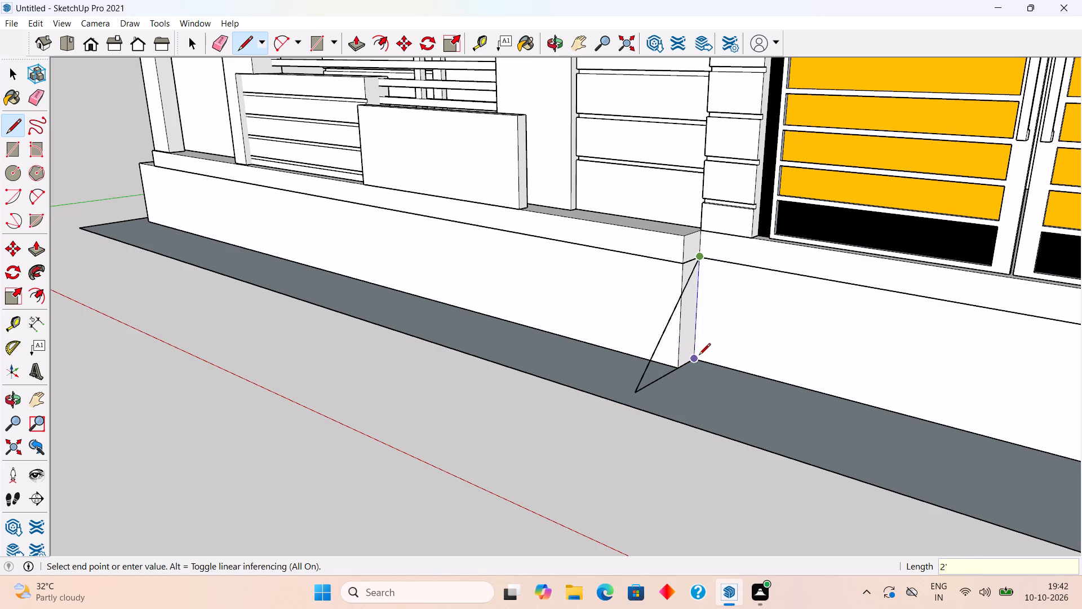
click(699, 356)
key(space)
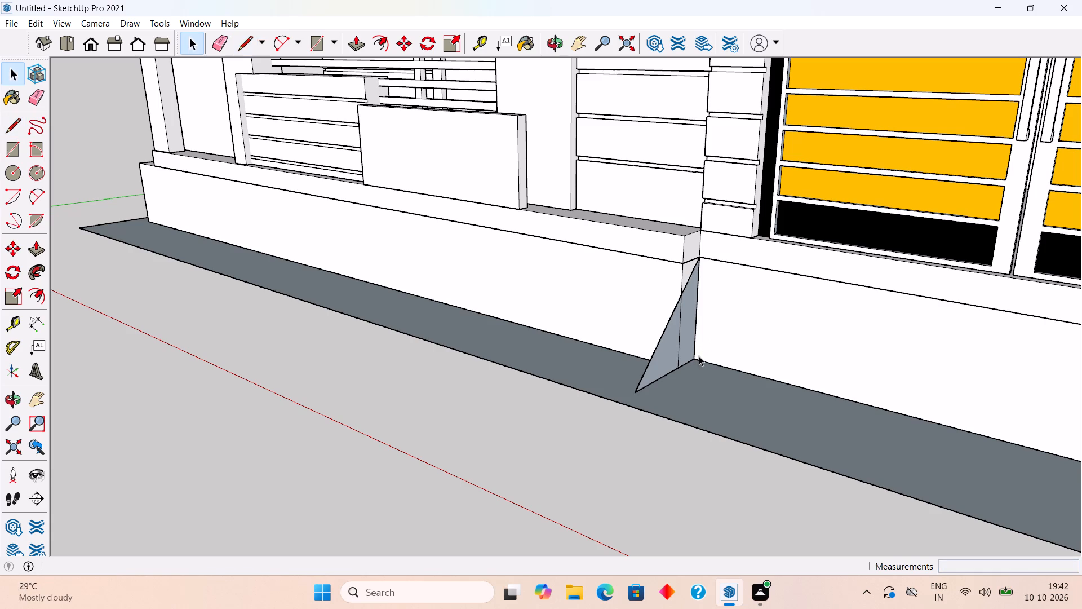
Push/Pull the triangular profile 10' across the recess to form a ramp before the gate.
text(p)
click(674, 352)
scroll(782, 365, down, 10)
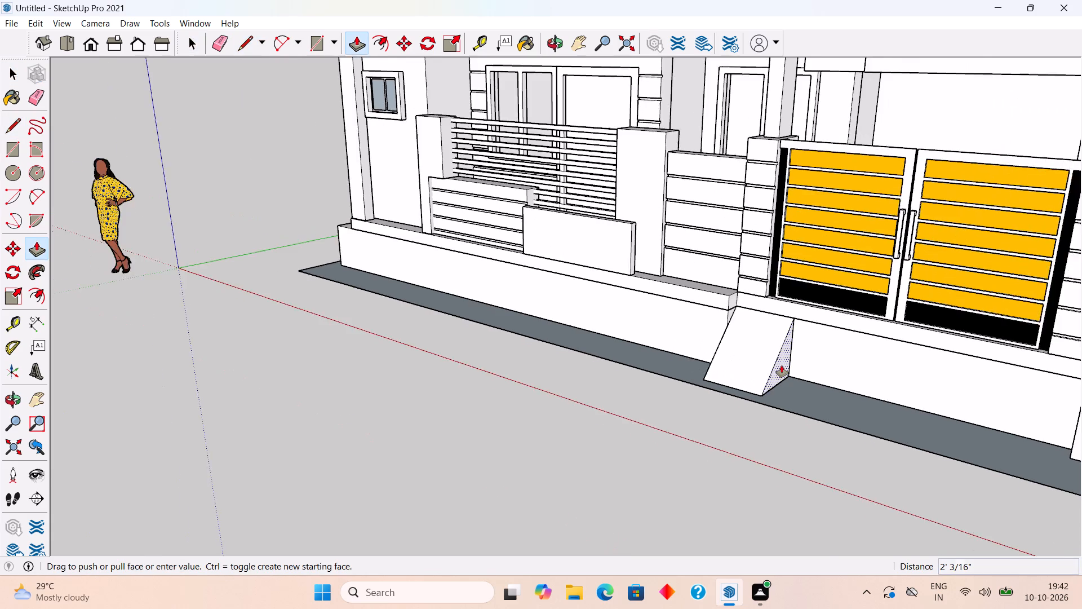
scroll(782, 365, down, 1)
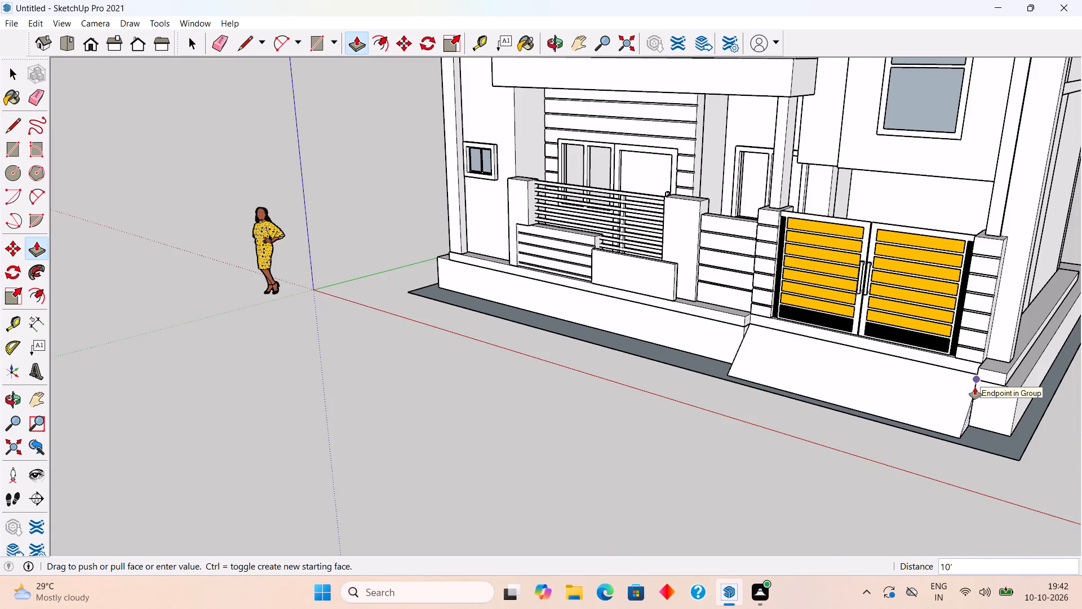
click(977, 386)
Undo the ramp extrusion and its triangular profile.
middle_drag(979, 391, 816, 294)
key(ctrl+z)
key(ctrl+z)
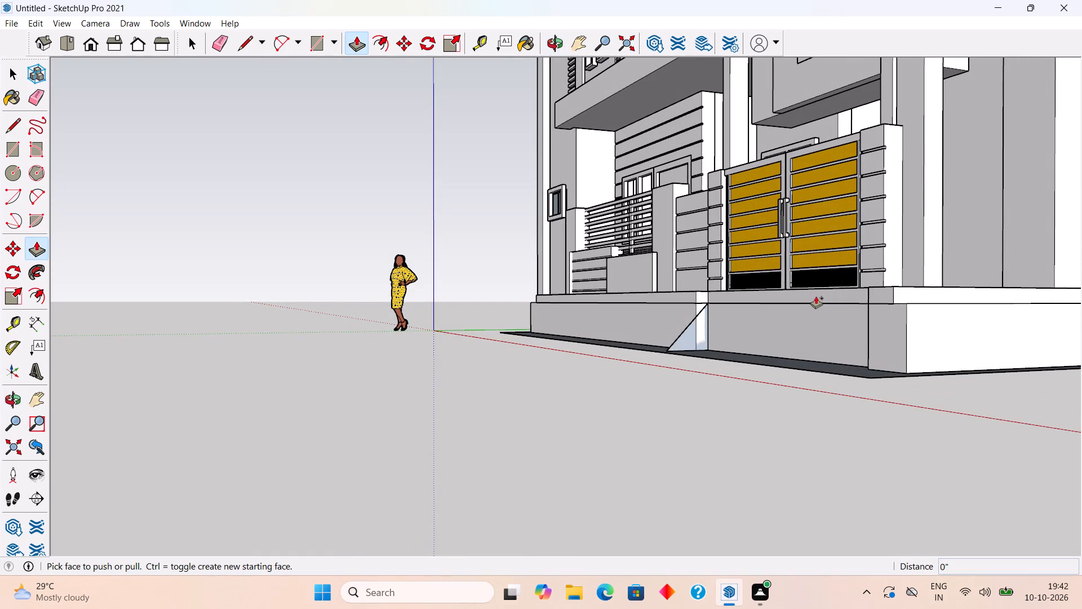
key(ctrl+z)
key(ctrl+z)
Inside the ground rectangle's group, Push/Pull the underside 6" downward to give the ground thickness.
middle_drag(840, 354, 961, 483)
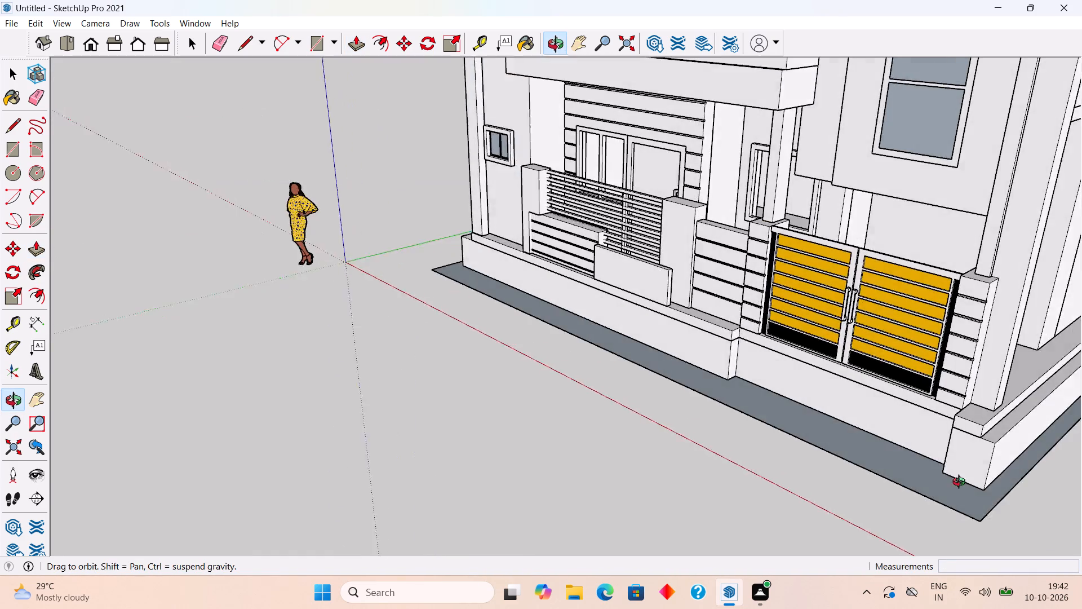
middle_drag(961, 483, 987, 495)
scroll(988, 495, down, 4)
key(space)
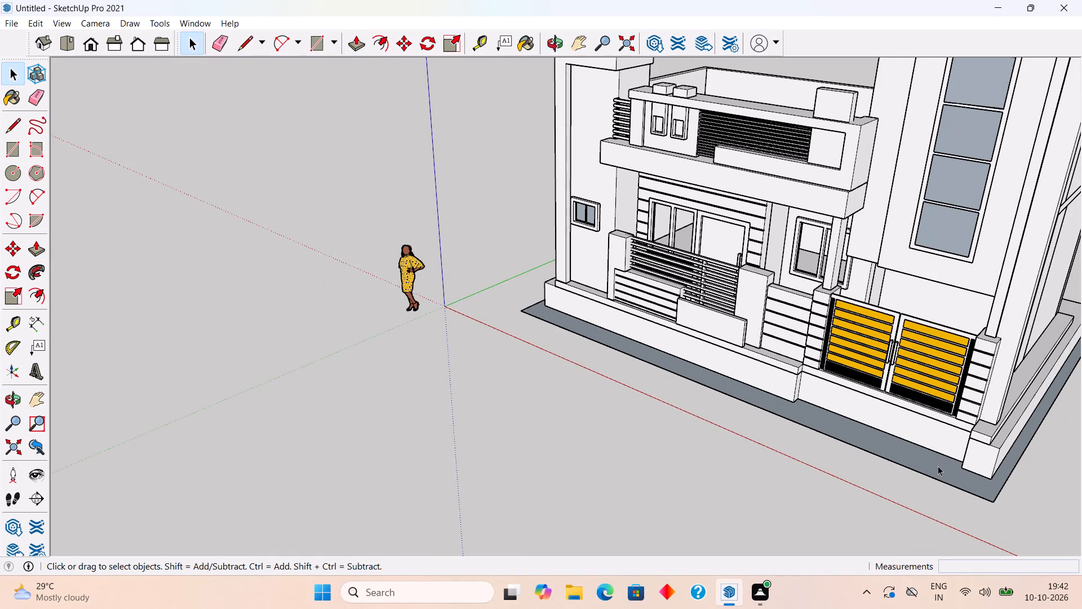
triple_click(937, 469)
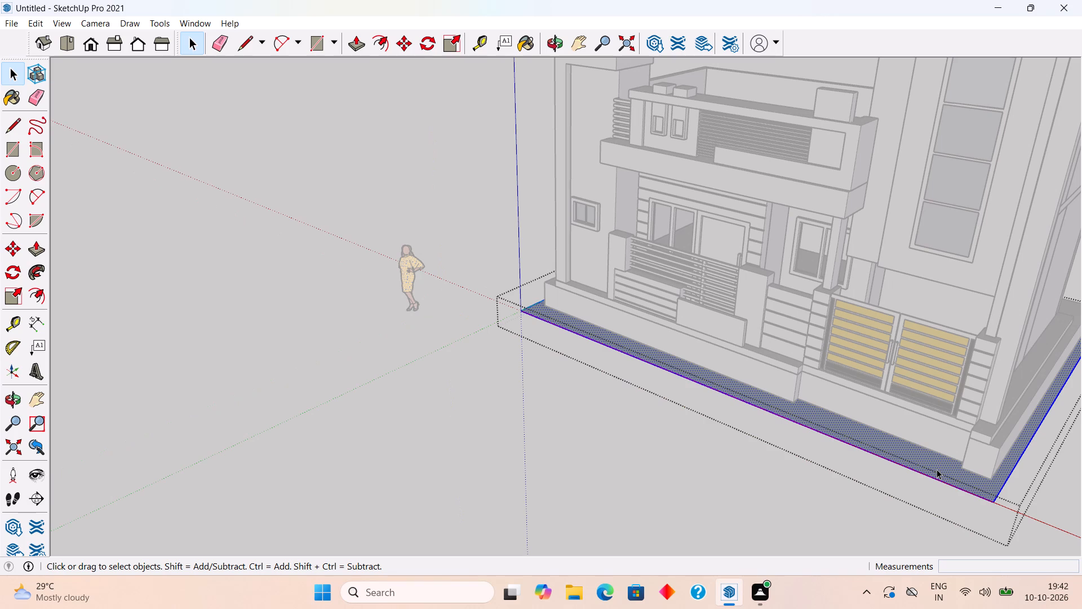
middle_drag(939, 451, 1047, 254)
middle_drag(927, 378, 944, 328)
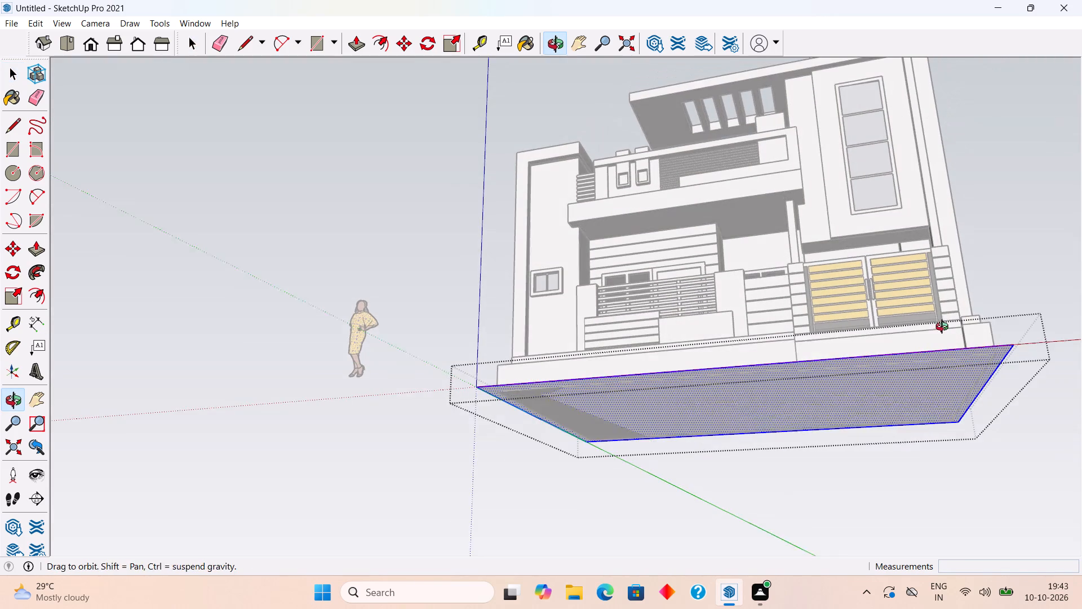
middle_drag(944, 328, 946, 325)
scroll(914, 400, up, 1)
key(p)
click(914, 400)
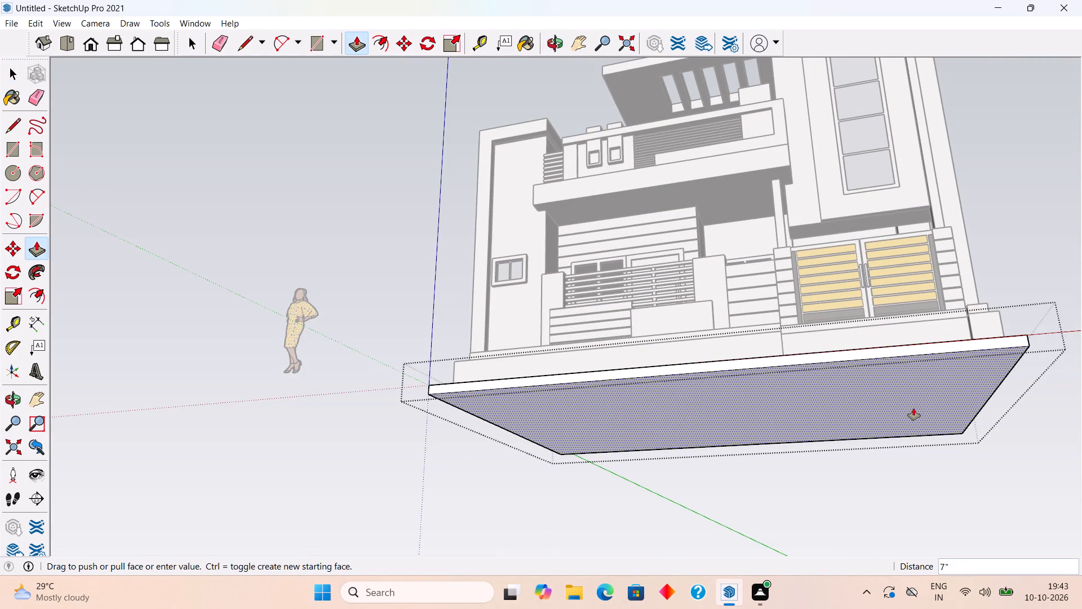
text(6")
key(Return)
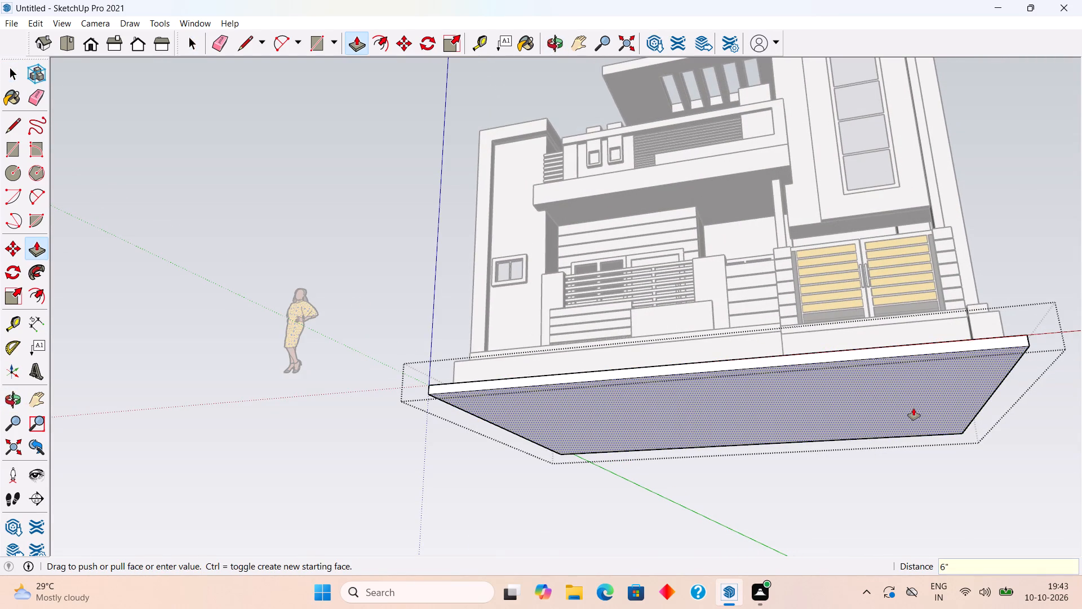
key(space)
Push/Pull the ground slab's front face 5' forward to extend the ground before the house.
middle_drag(845, 237, 897, 415)
scroll(912, 439, up, 5)
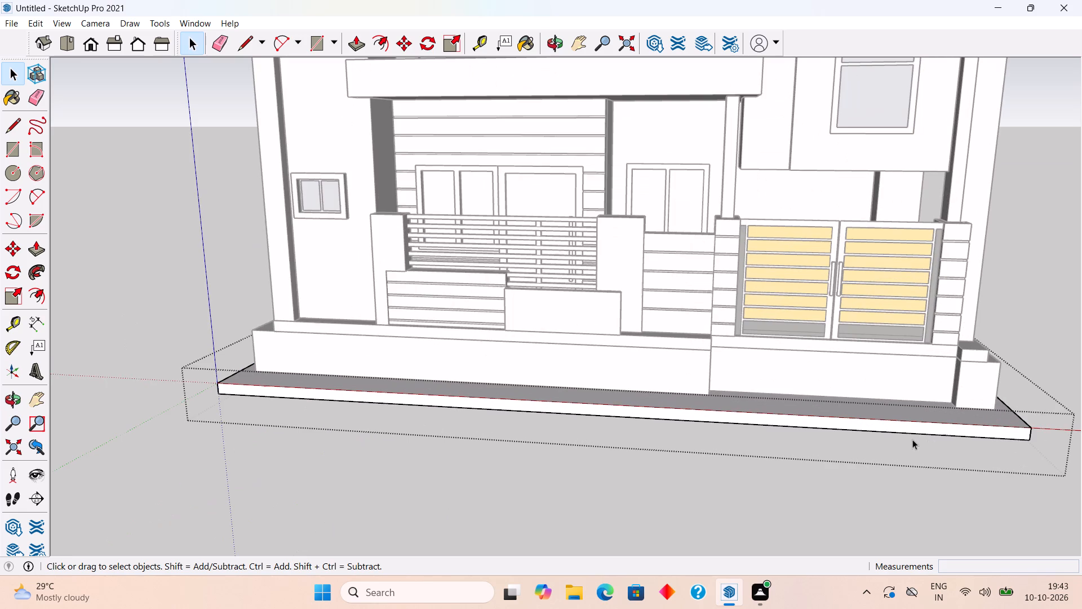
double_click(914, 426)
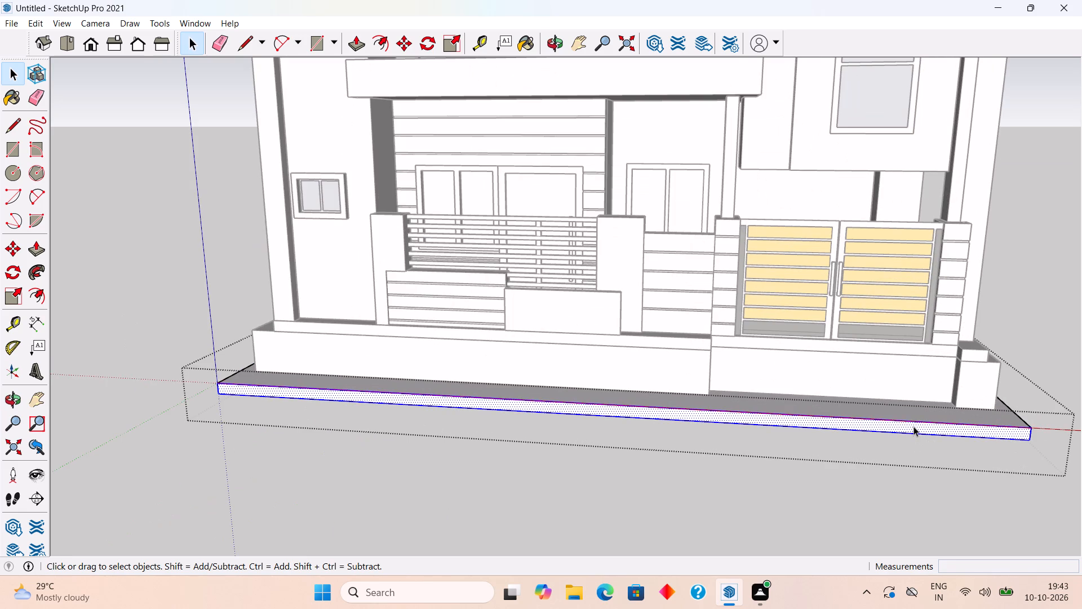
key(p)
click(914, 426)
scroll(914, 465, down, 6)
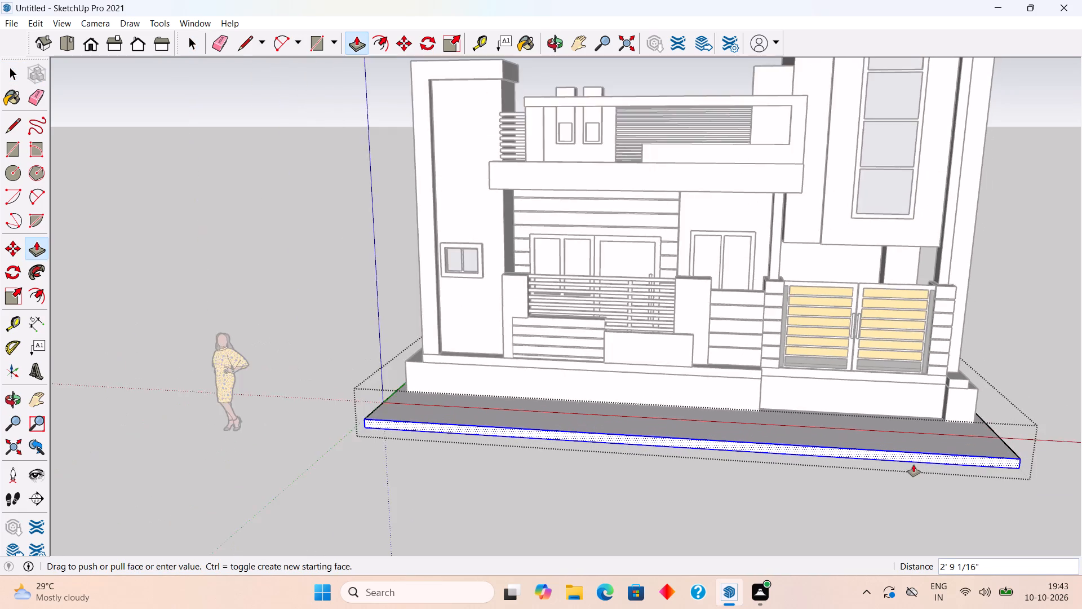
scroll(914, 465, down, 2)
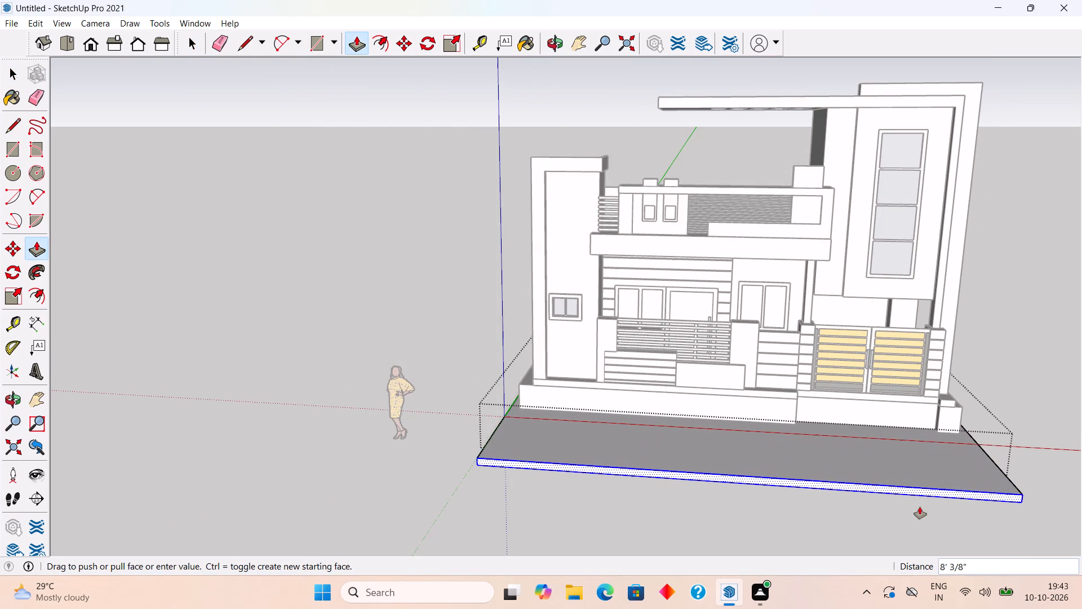
text(5')
key(Return)
key(space)
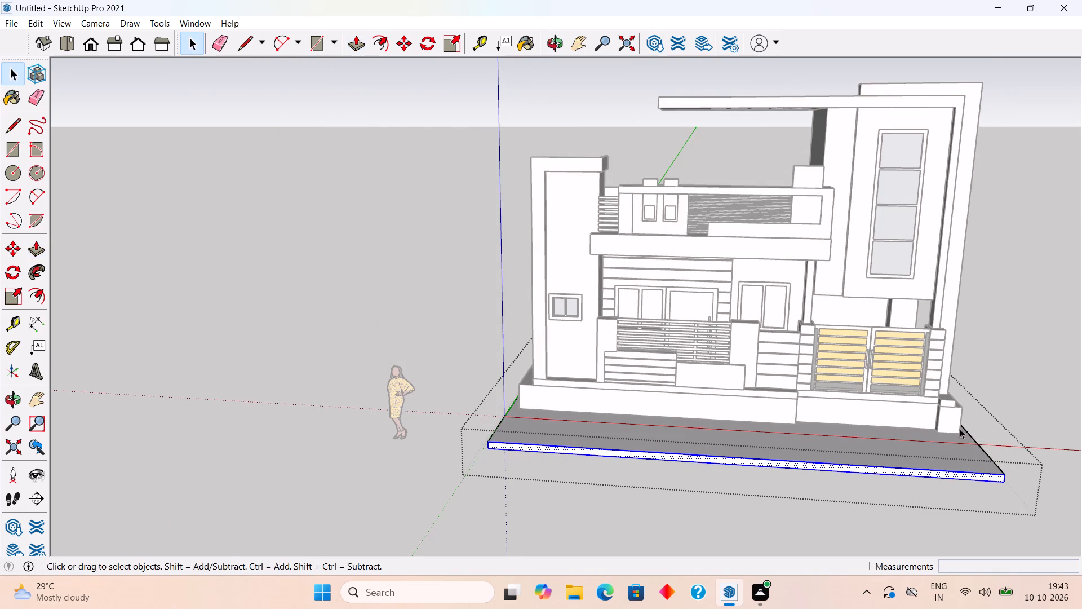
Draw a triangular ramp profile at the recess corner beside the gate, 4' out along the ground and up to the plinth's top corner.
click(999, 249)
scroll(902, 460, up, 5)
middle_drag(863, 444, 894, 459)
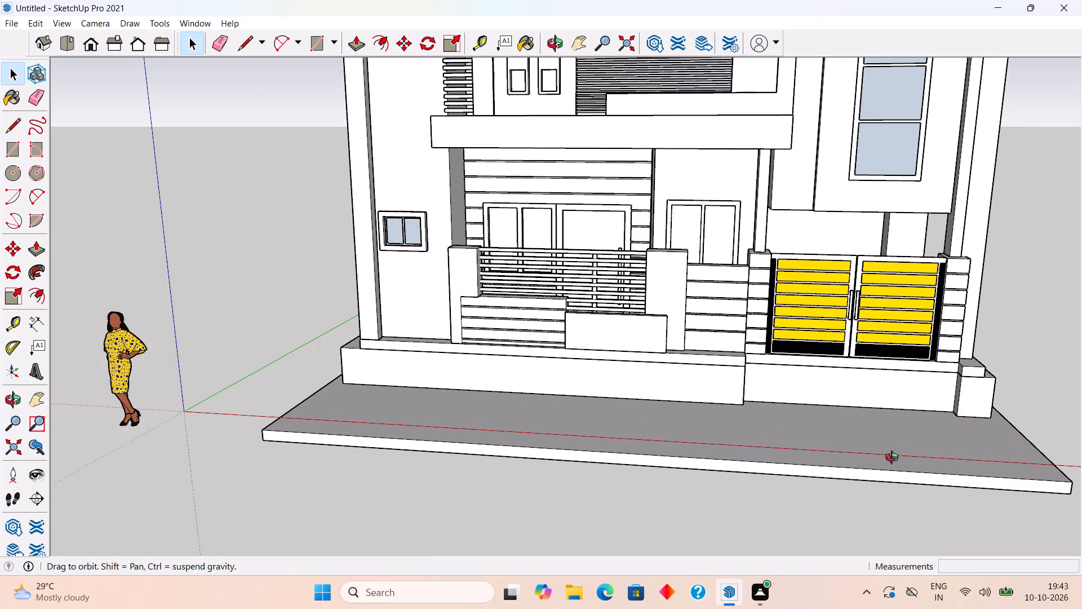
middle_drag(894, 459, 954, 453)
scroll(950, 471, up, 4)
middle_drag(851, 380, 799, 443)
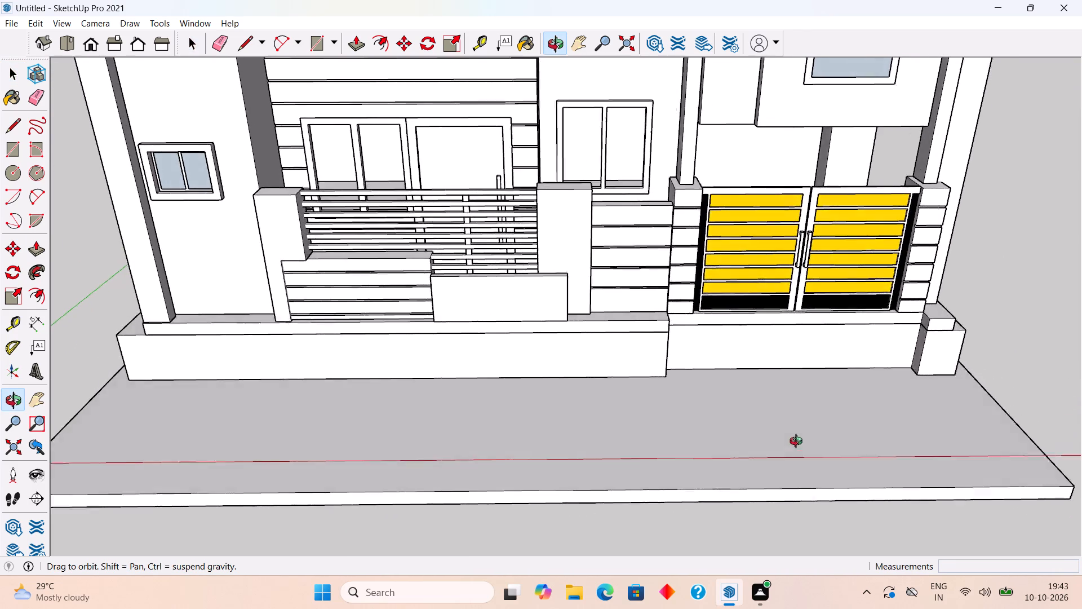
middle_drag(799, 443, 469, 408)
scroll(539, 399, up, 3)
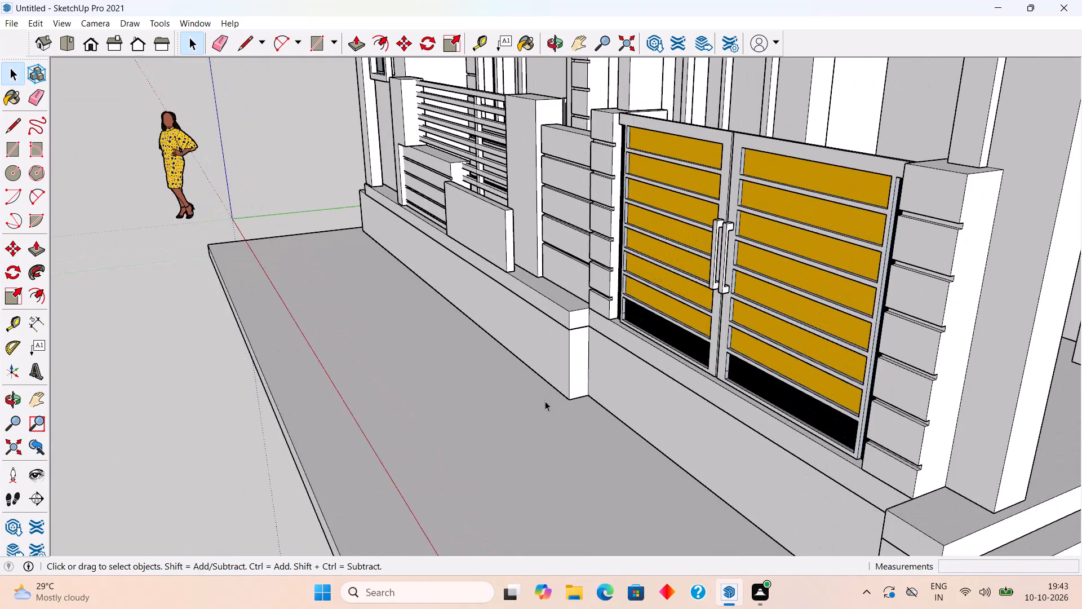
key(l)
click(590, 395)
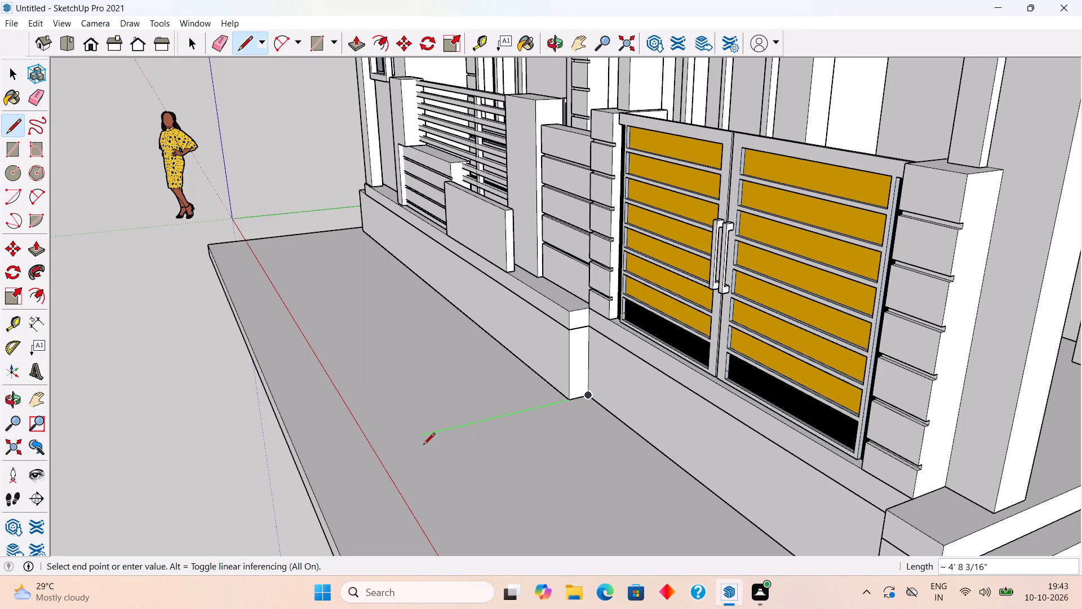
text(4')
key(Return)
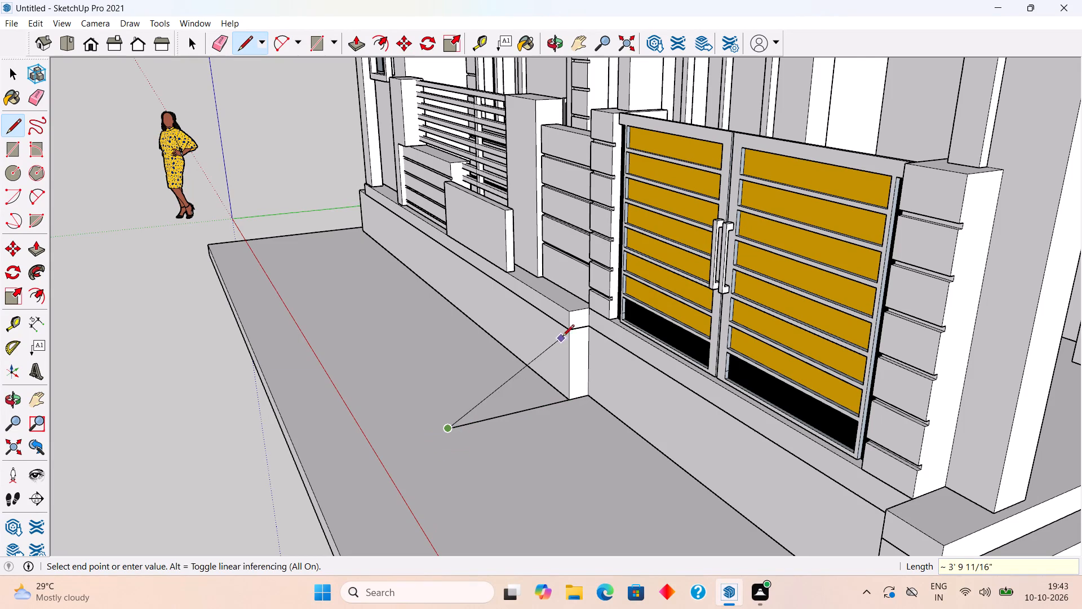
click(583, 331)
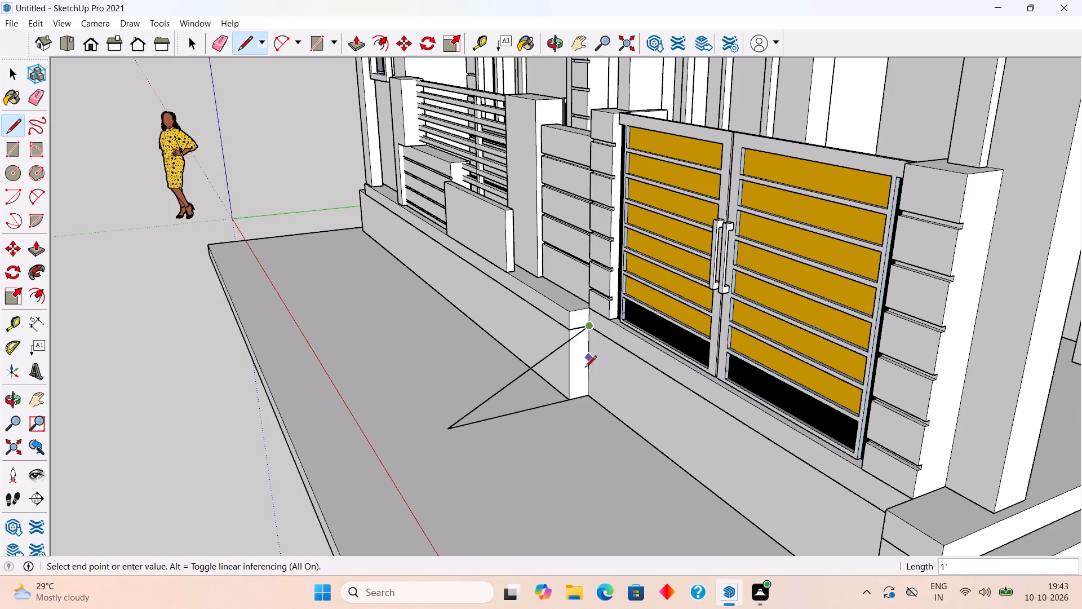
click(591, 399)
key(space)
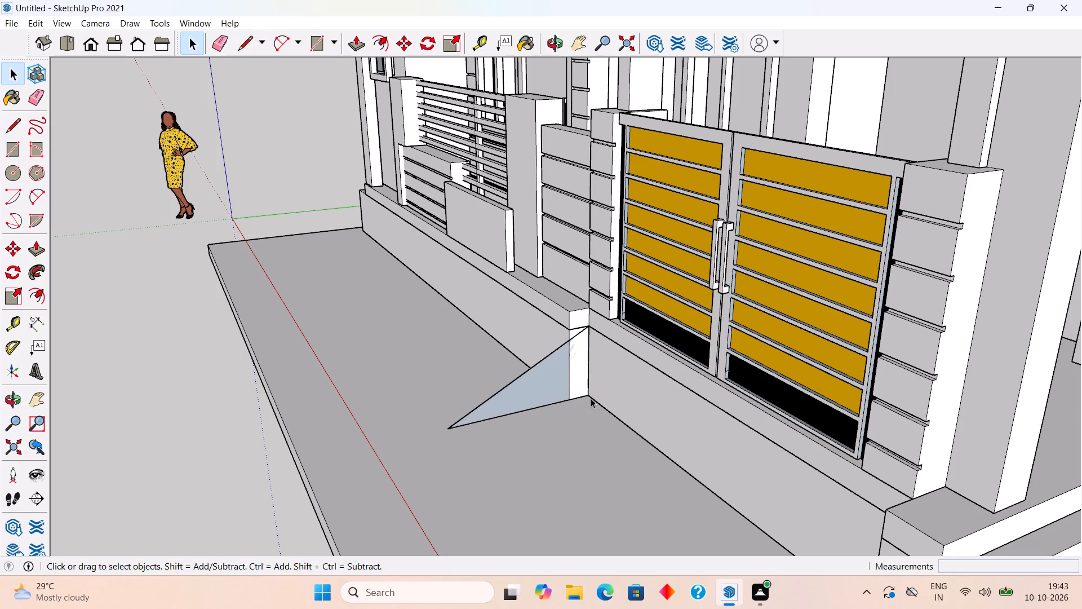
Push/Pull the triangular profile 10' across the recess to form a ramp before the gate.
key(p)
click(569, 392)
scroll(620, 397, down, 11)
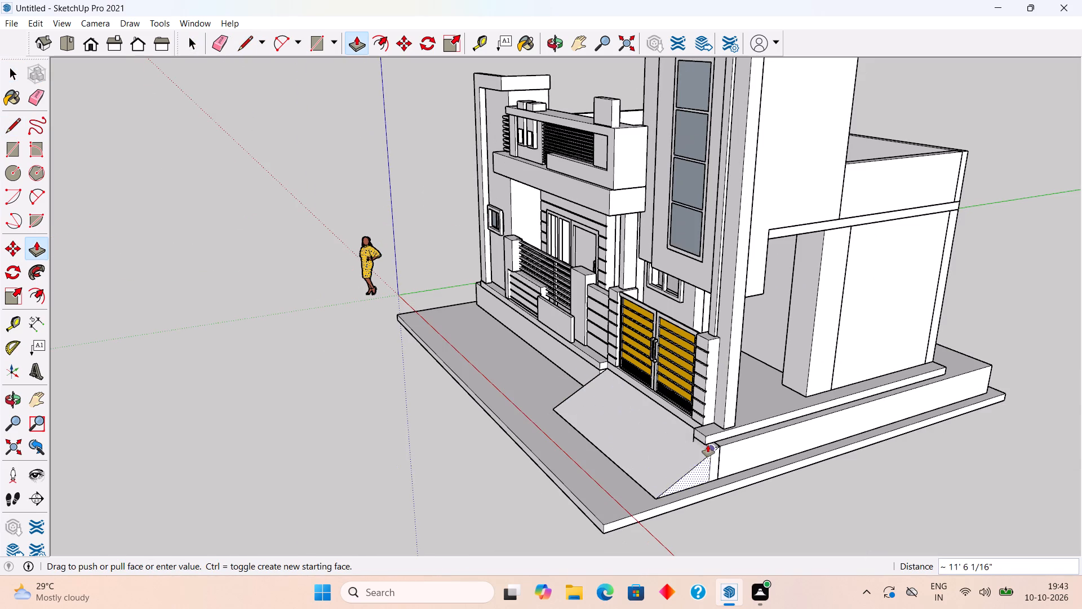
click(695, 436)
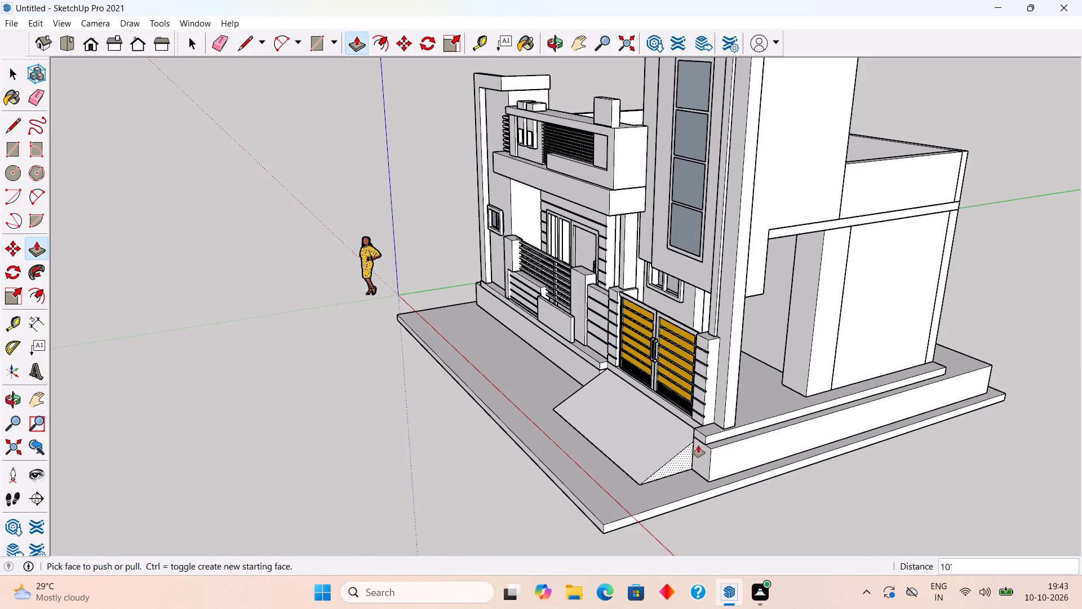
key(space)
drag(792, 486, 800, 487)
Examine the ramp and the whole front elevation from several angles.
middle_drag(464, 379, 1027, 302)
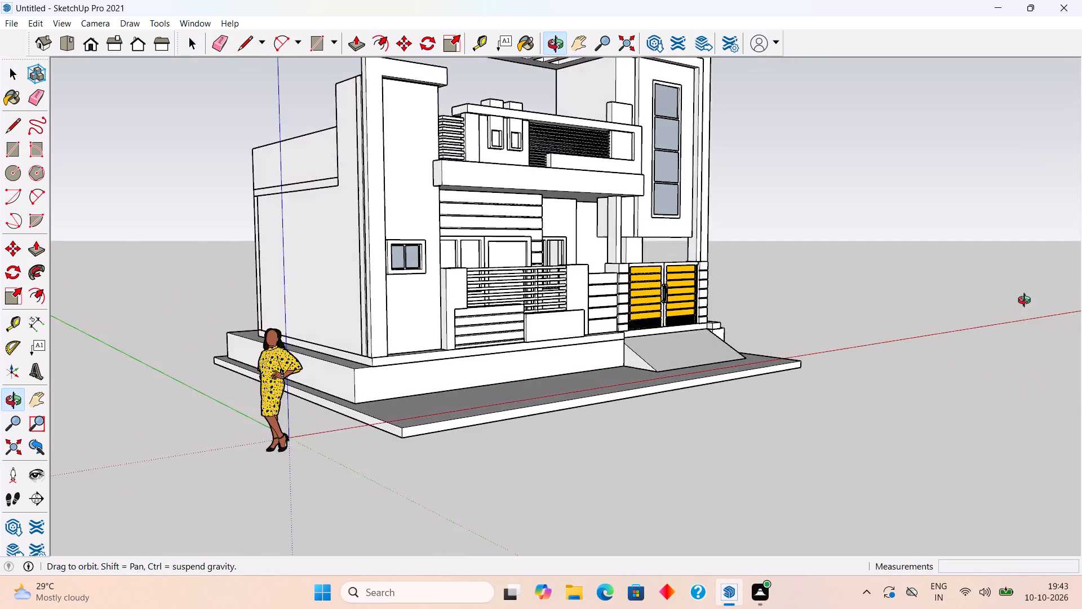
middle_drag(1027, 302, 897, 430)
scroll(897, 430, down, 3)
middle_drag(768, 407, 760, 409)
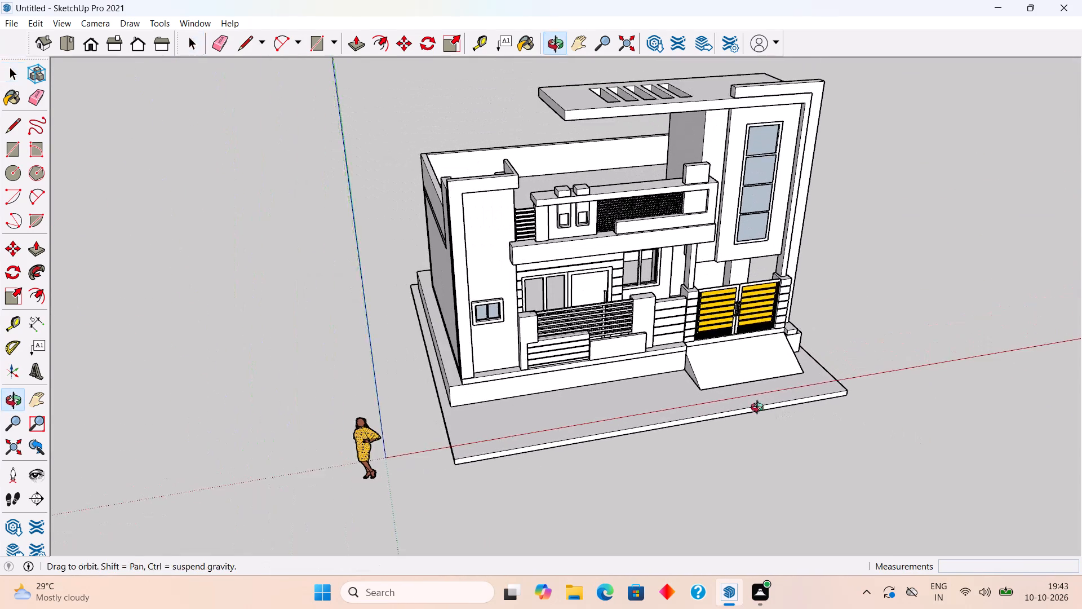
middle_drag(760, 409, 655, 428)
scroll(655, 428, up, 2)
scroll(655, 428, down, 3)
middle_drag(707, 424, 748, 349)
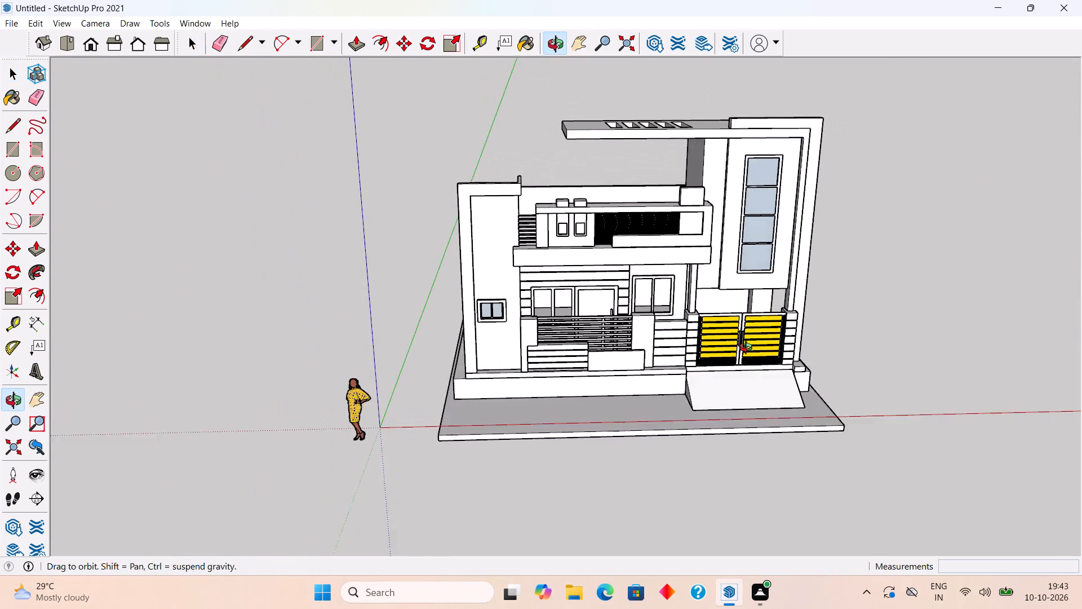
middle_drag(748, 349, 765, 341)
scroll(765, 341, down, 1)
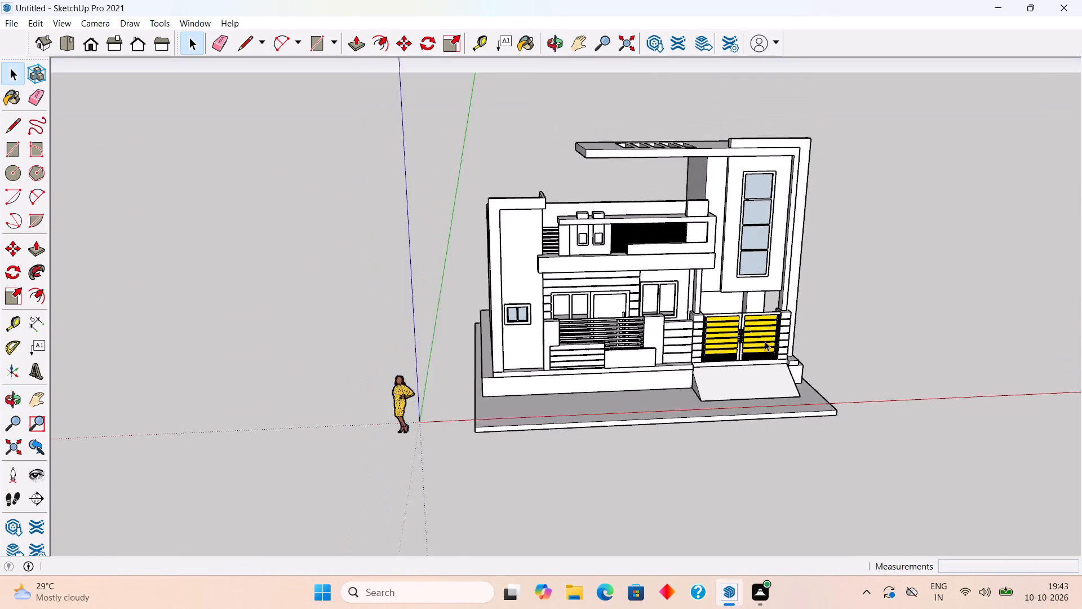
scroll(765, 341, down, 1)
Inside the ground slab's group, Push/Pull the front face back to line up with the foot of the ramp.
scroll(755, 414, up, 7)
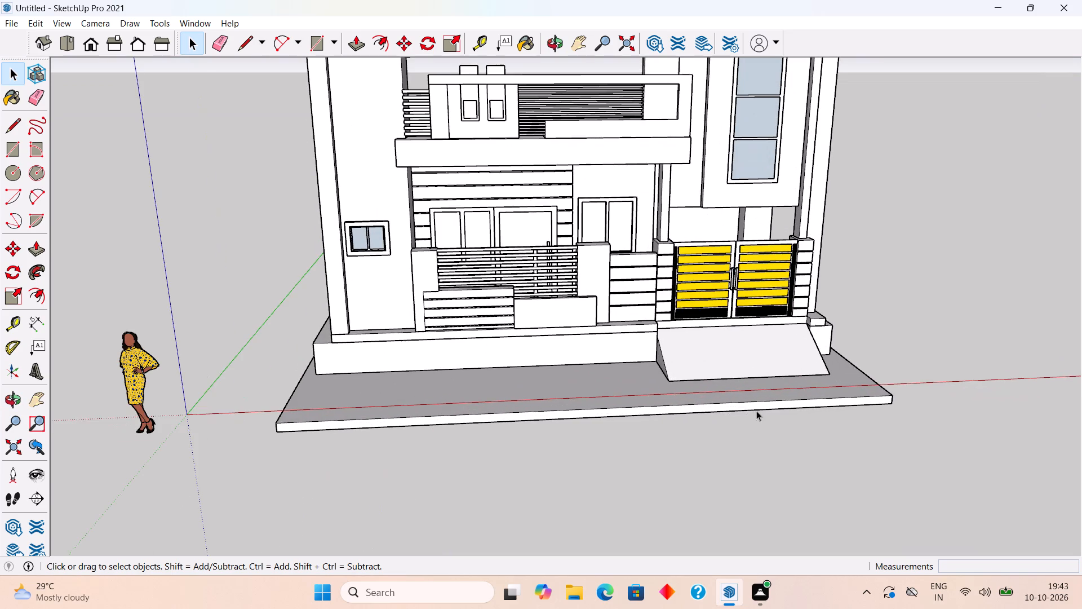
triple_click(759, 405)
key(p)
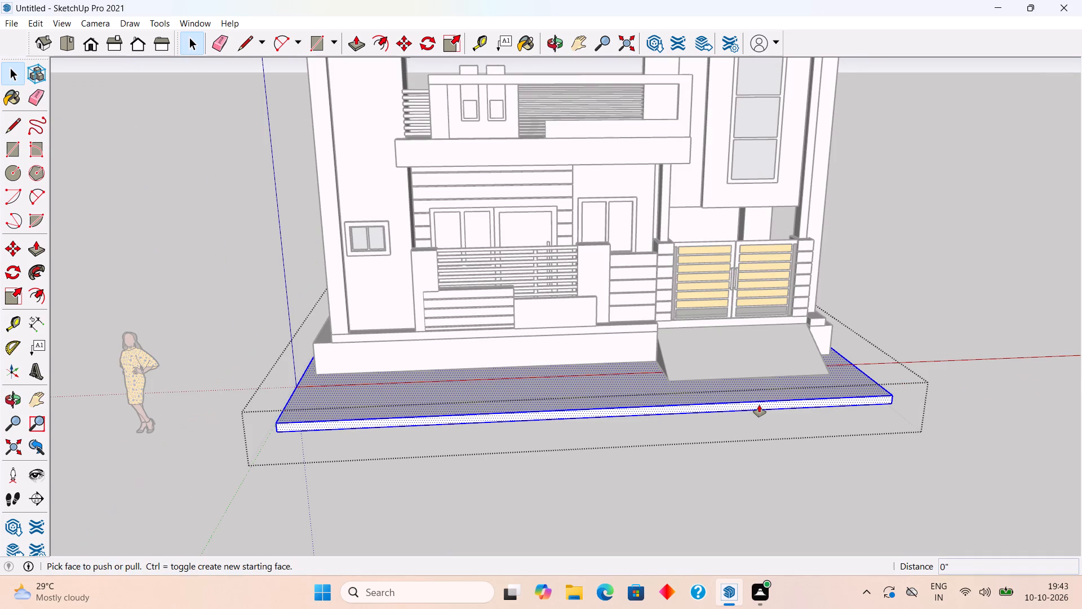
click(759, 405)
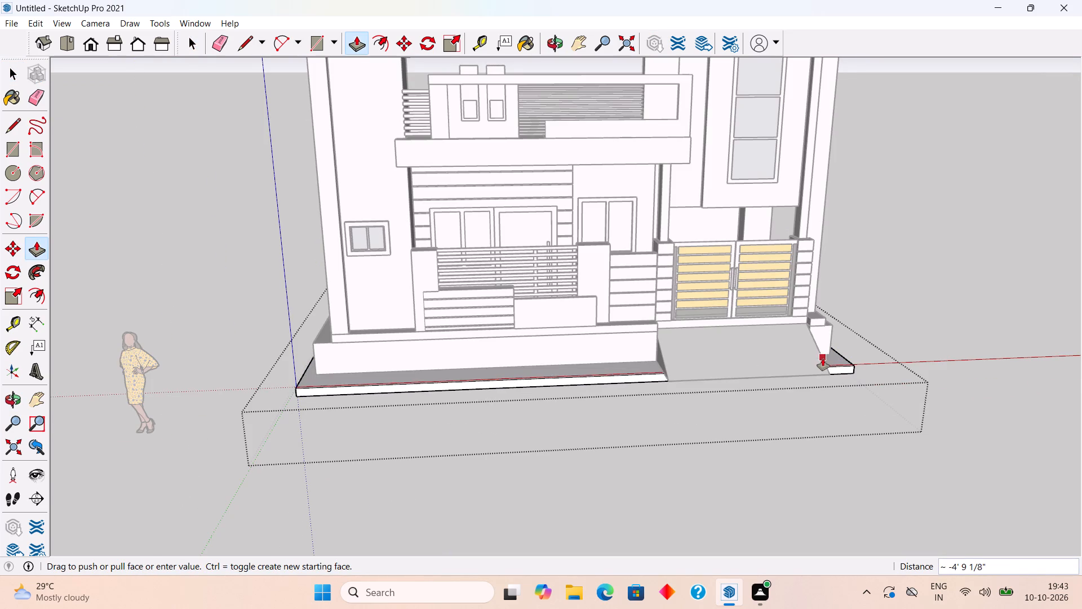
click(826, 368)
key(space)
click(938, 311)
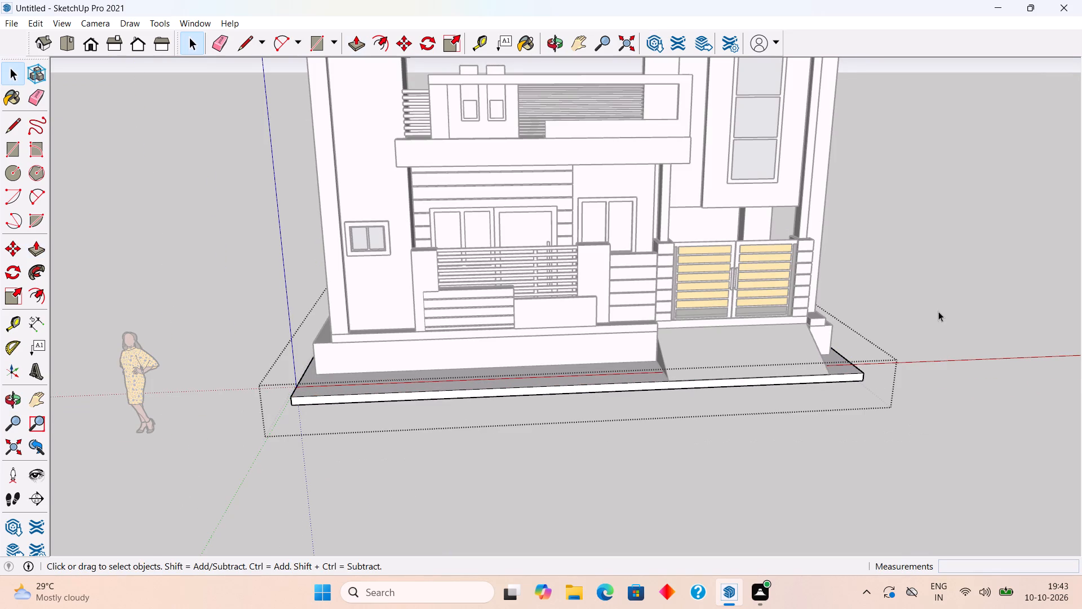
Inside the base slab's group, Push/Pull the front face beside the ramp 1' 5" forward.
middle_drag(832, 369, 779, 451)
scroll(779, 451, up, 2)
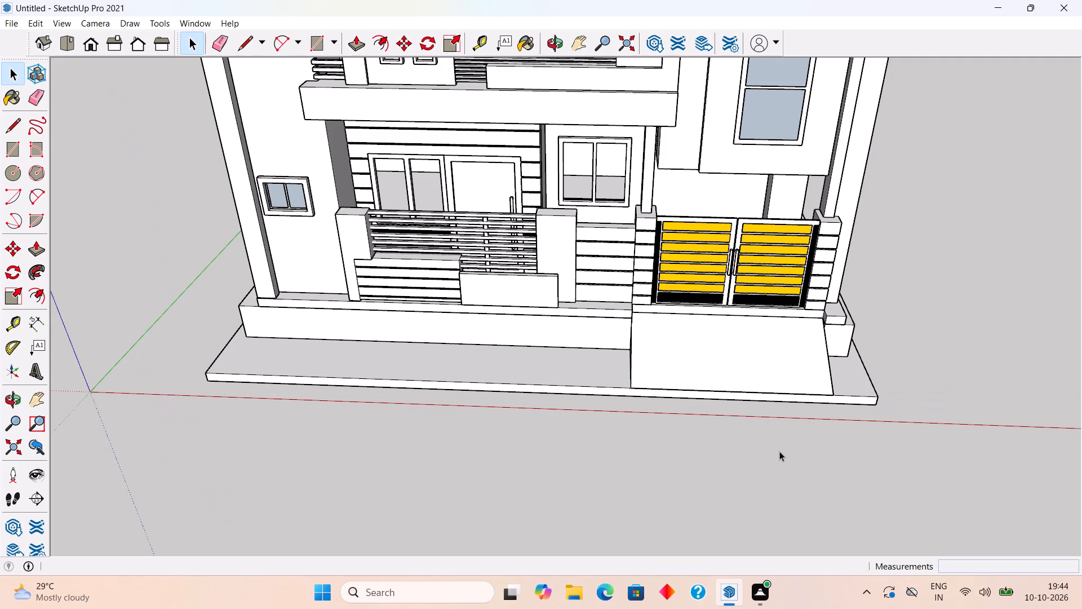
middle_drag(493, 336, 764, 436)
scroll(446, 455, up, 1)
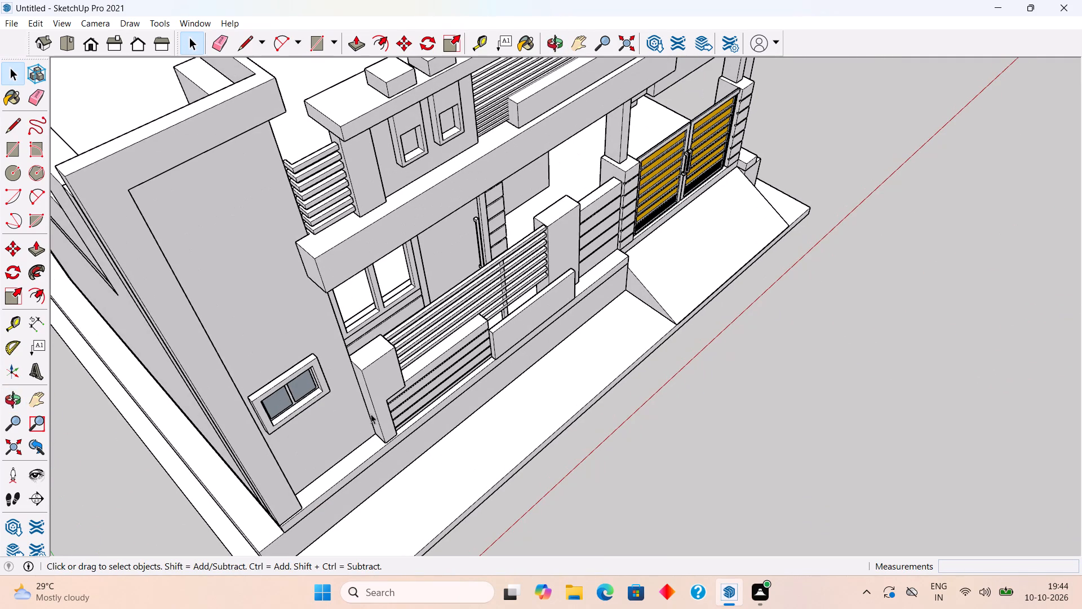
middle_drag(451, 426, 308, 380)
scroll(344, 433, up, 4)
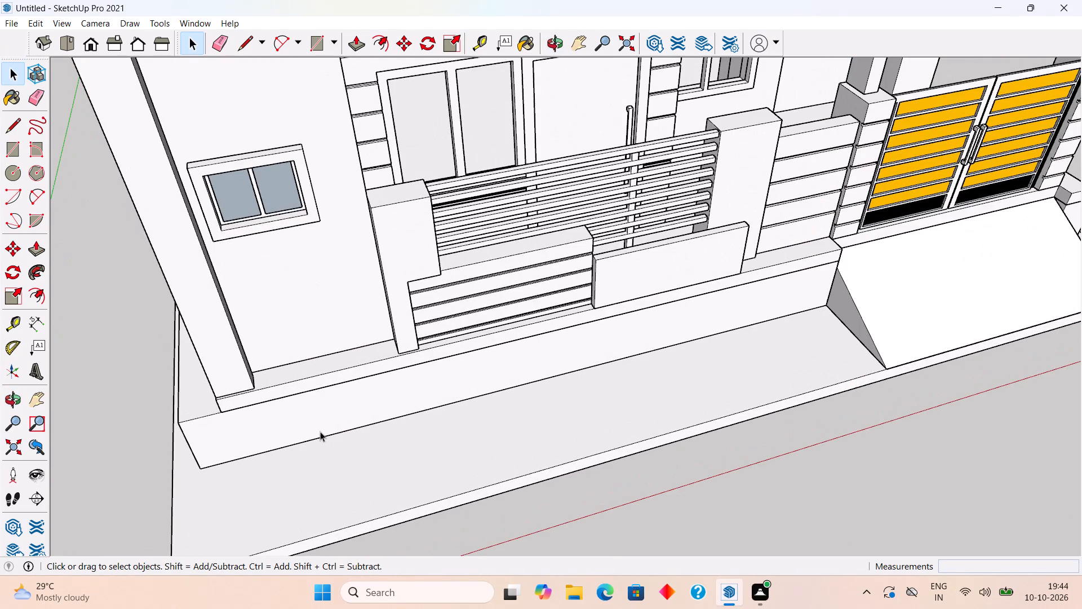
click(320, 431)
triple_click(320, 431)
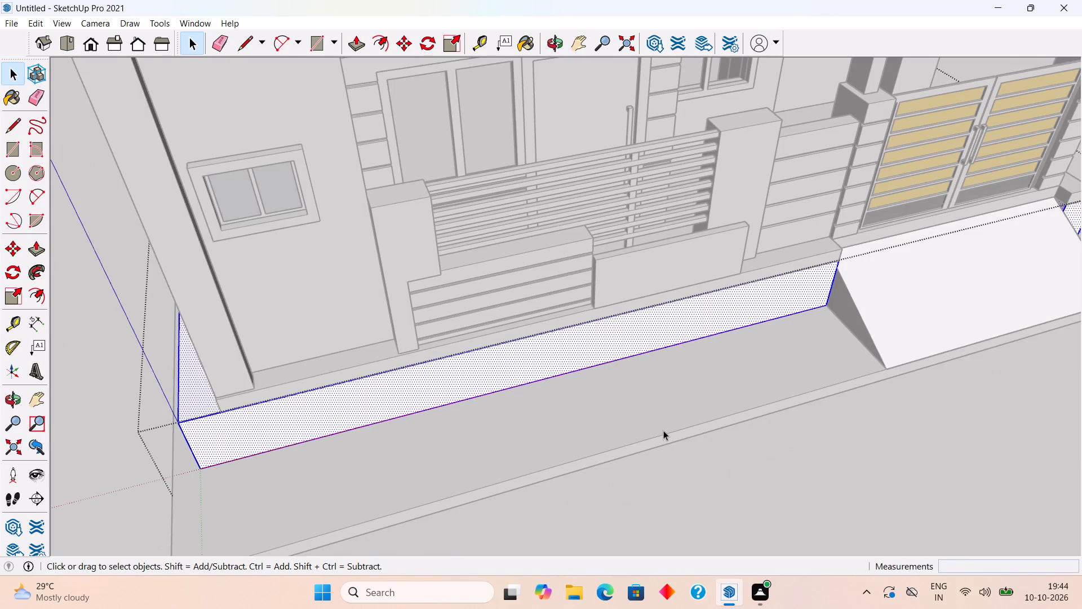
key(p)
click(665, 342)
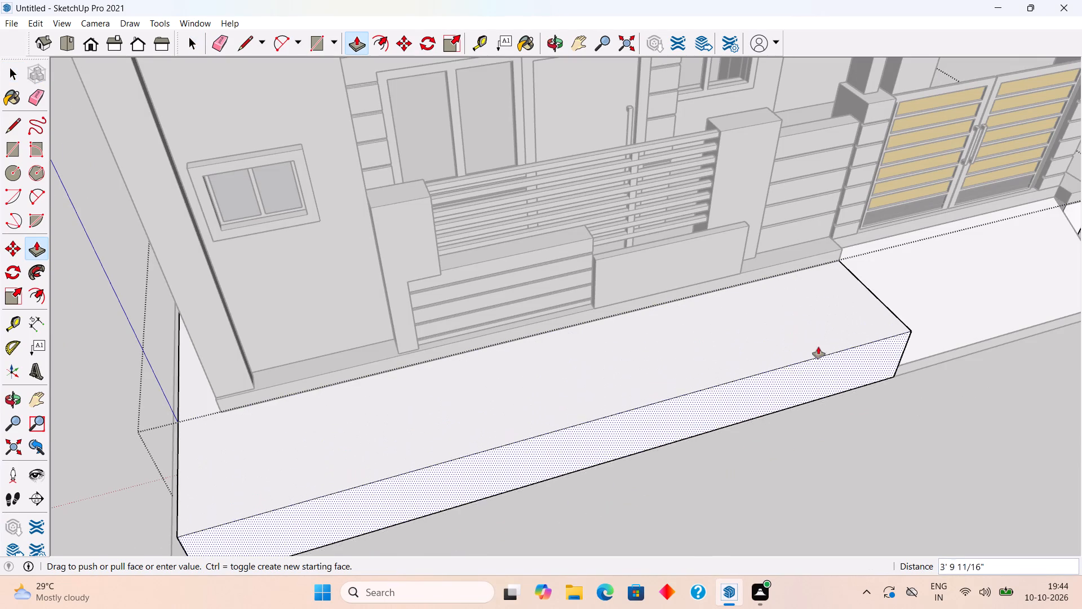
scroll(1040, 254, down, 5)
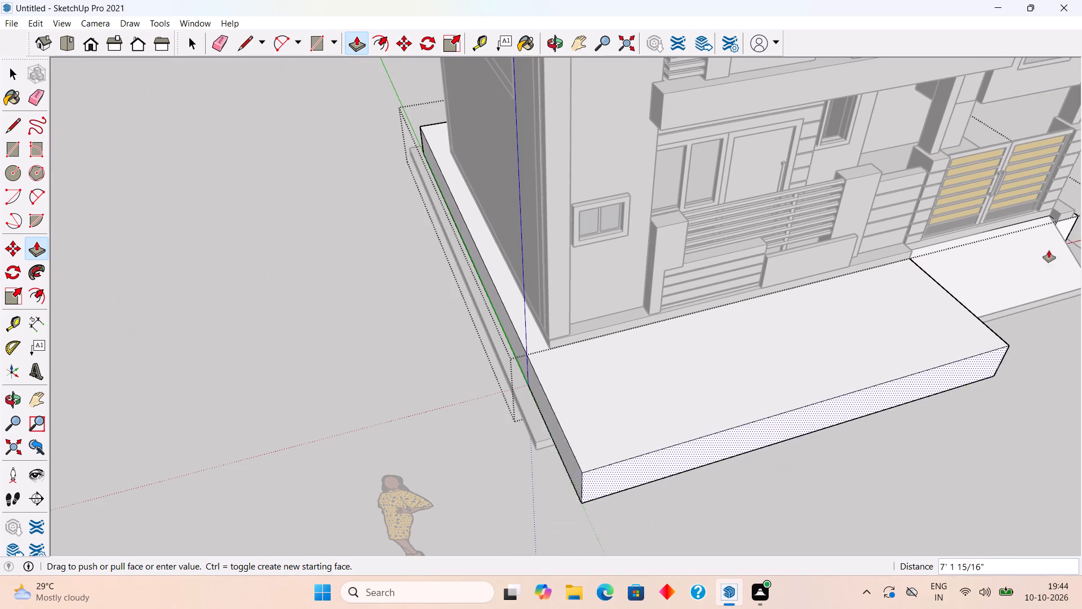
click(1068, 244)
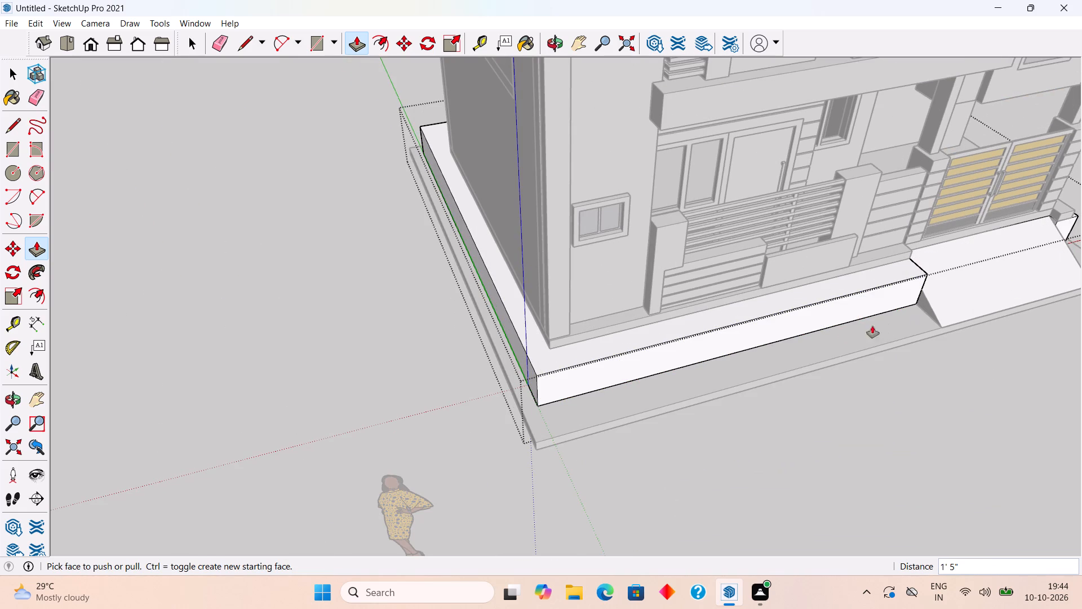
key(space)
click(342, 328)
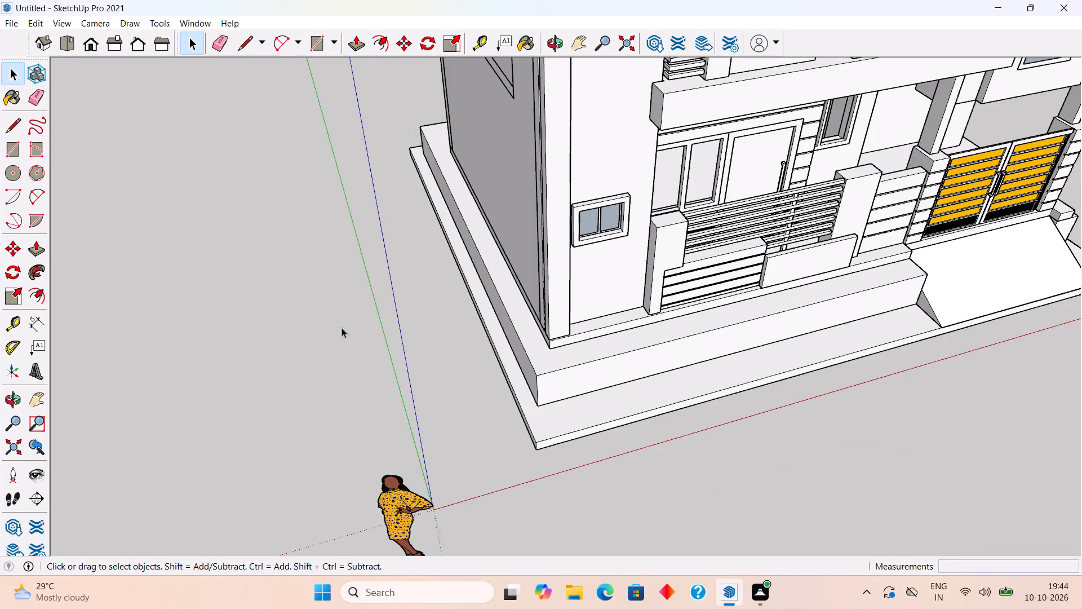
Draw a rectangle about 8" by 2' over the full height of the base slab's front face, near the corner away from the gate.
middle_drag(628, 340, 530, 315)
scroll(533, 330, up, 5)
middle_drag(617, 346, 623, 324)
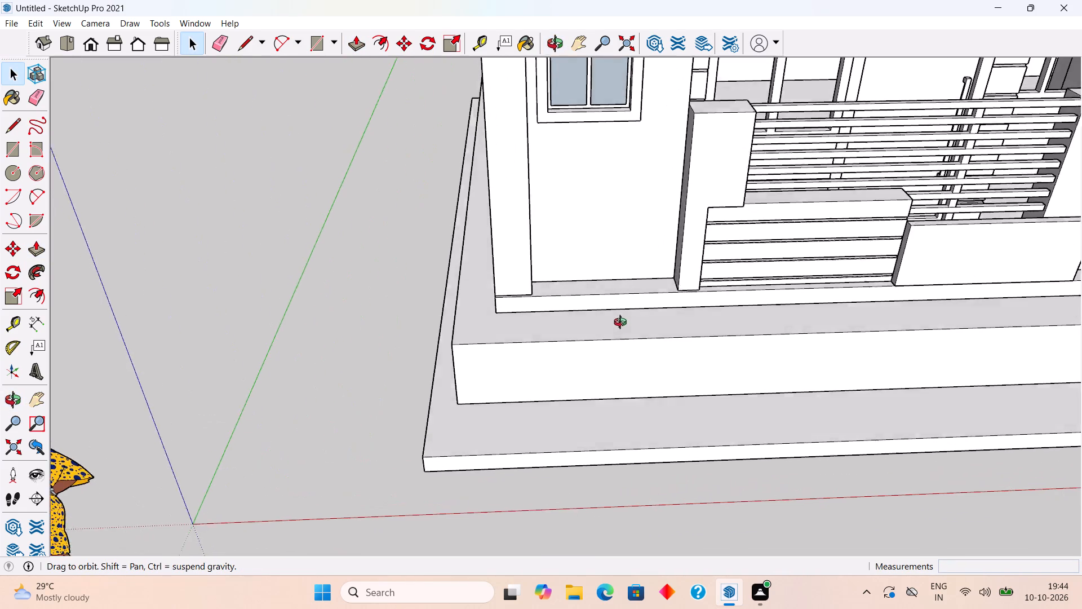
middle_drag(623, 324, 669, 263)
key(r)
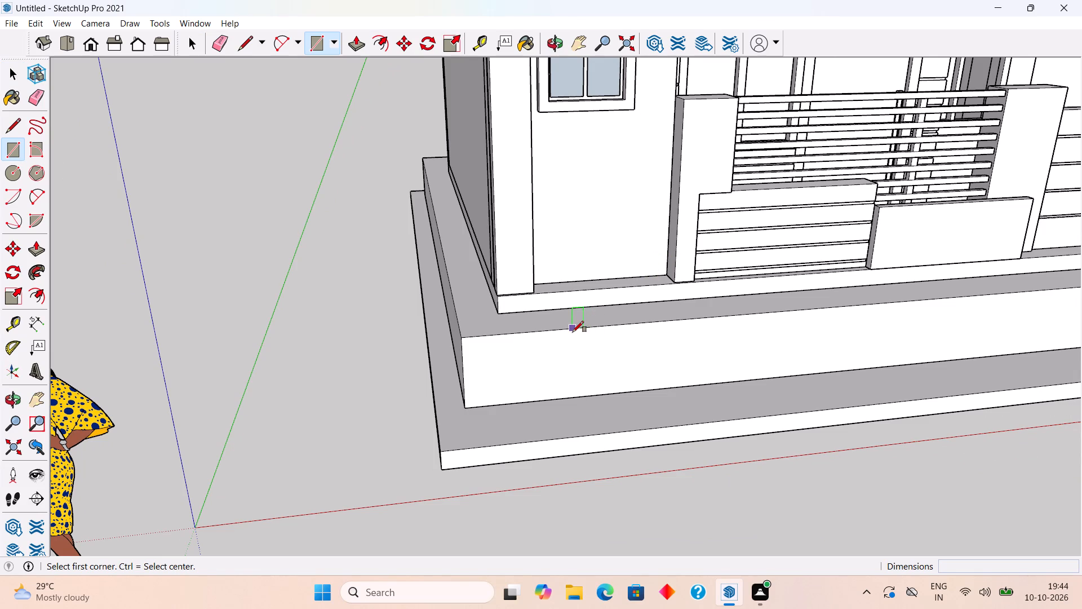
click(573, 332)
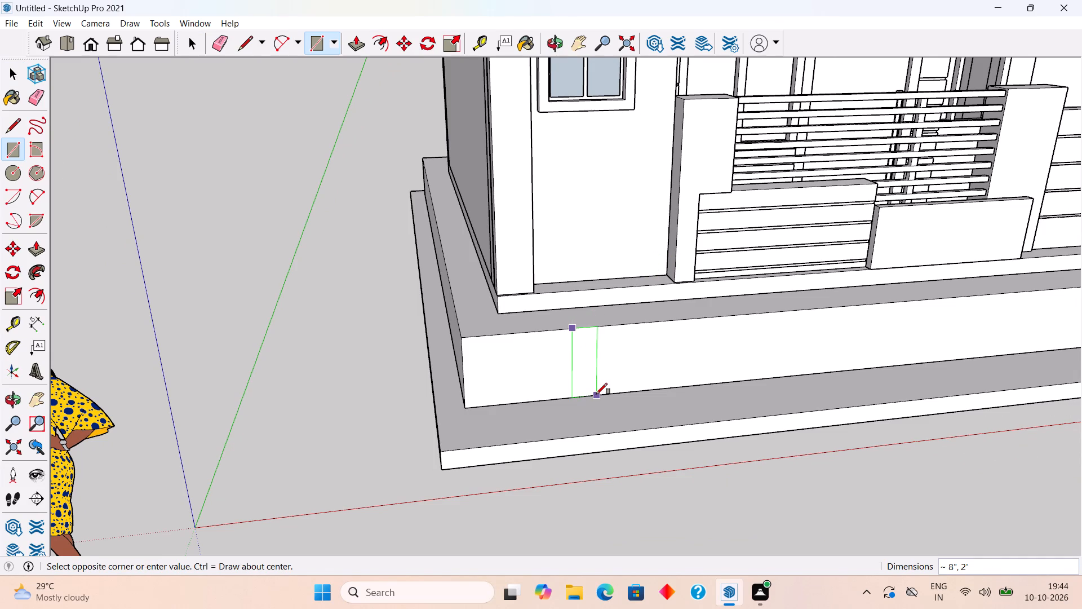
click(596, 394)
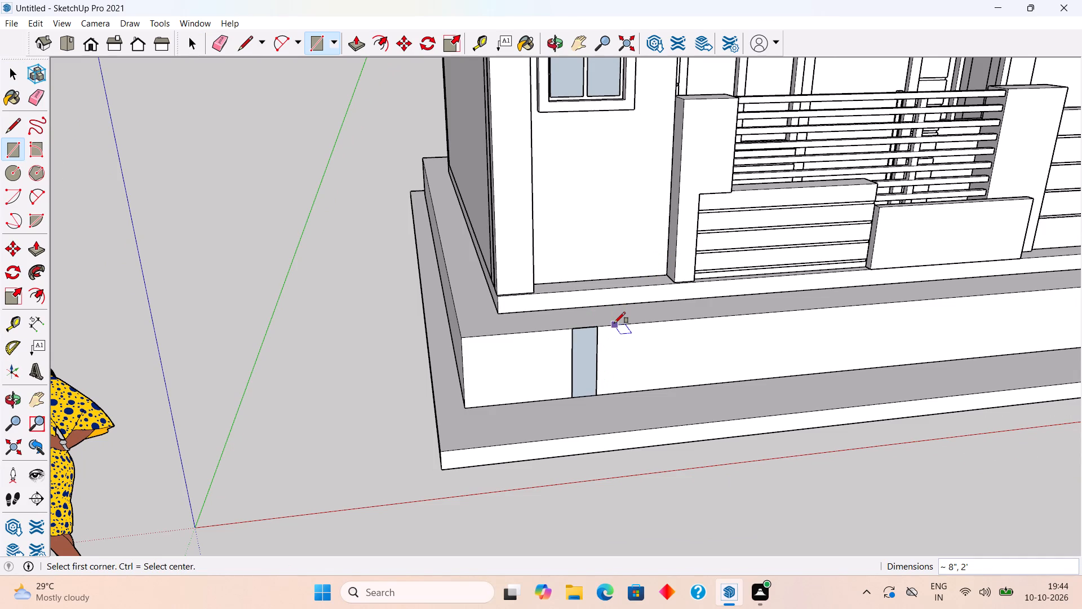
Draw a 2-point arc about 8" wide across the rectangle's top edge.
key(a)
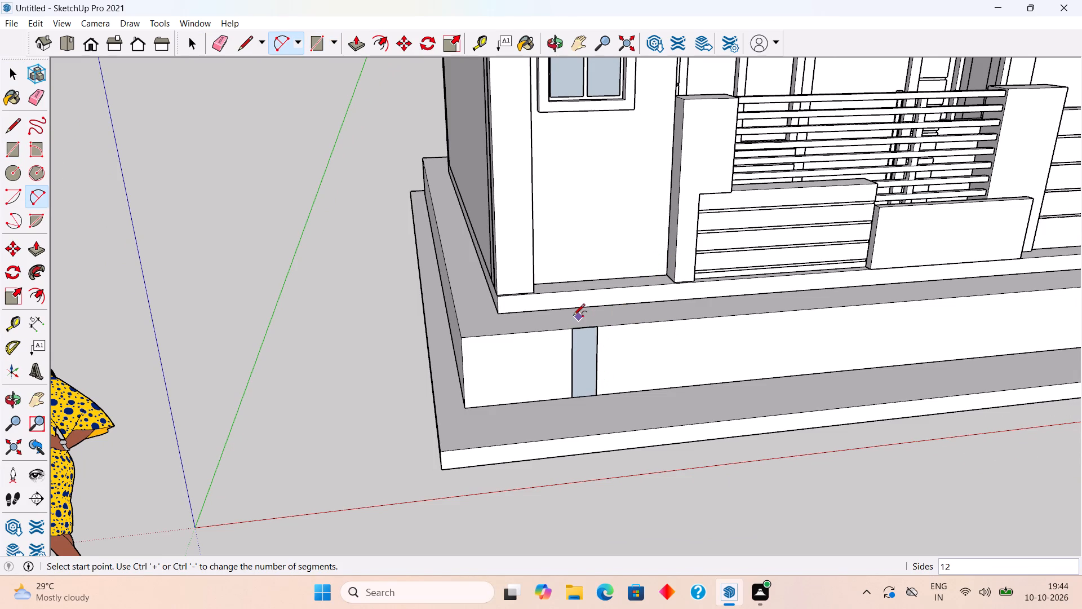
click(573, 330)
click(594, 328)
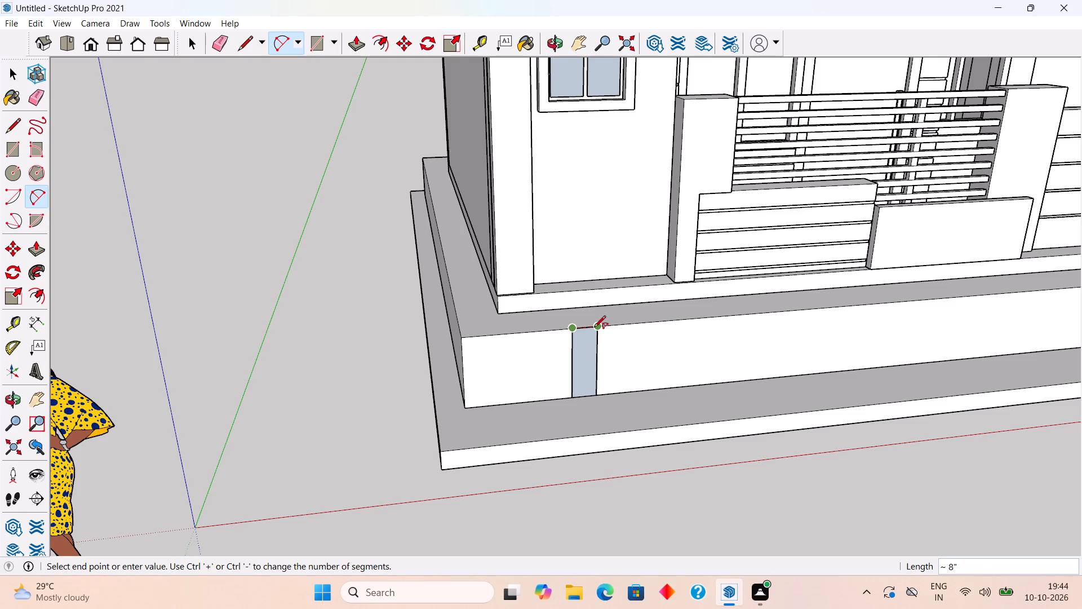
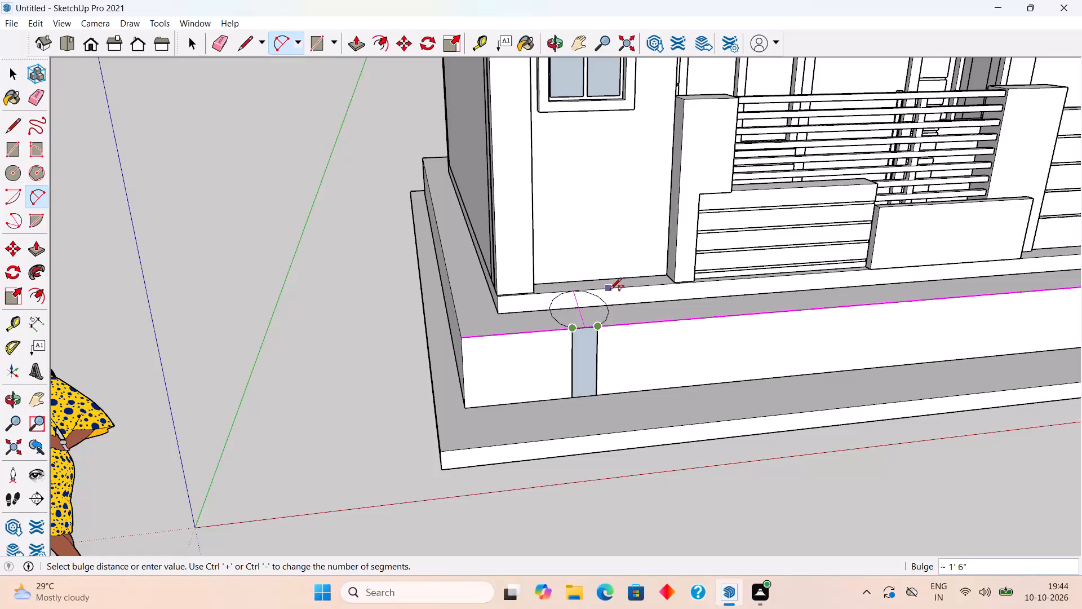
Finish the arc with a bulge of about 4" and delete the line separating it from the rectangle, leaving one round-topped face.
click(592, 317)
key(space)
click(587, 377)
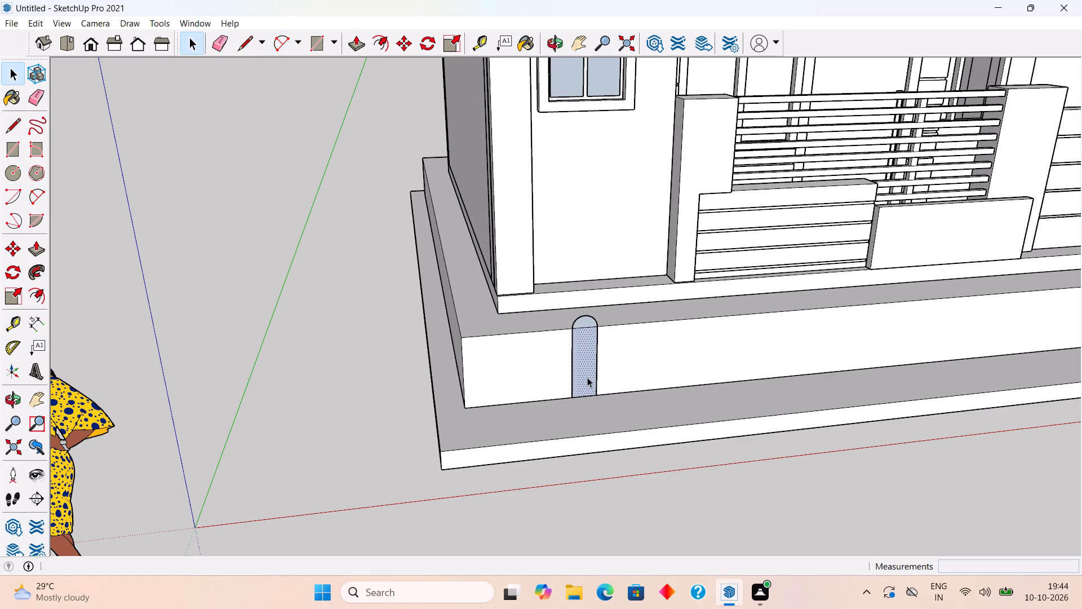
scroll(589, 332, up, 4)
click(589, 325)
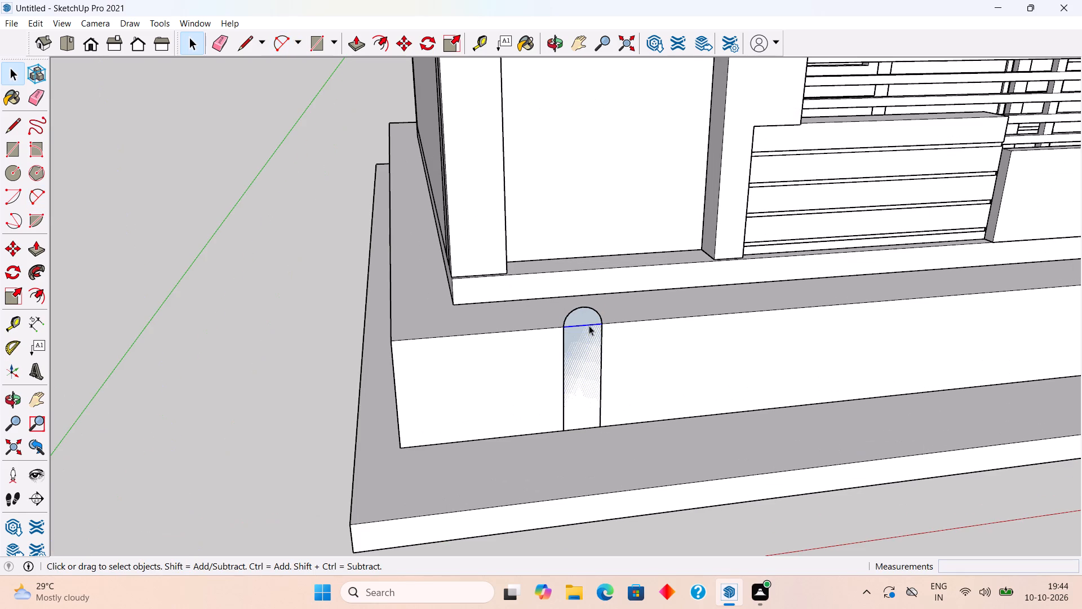
key(Delete)
Push/Pull the round-topped face 2" forward to form a picket.
click(589, 343)
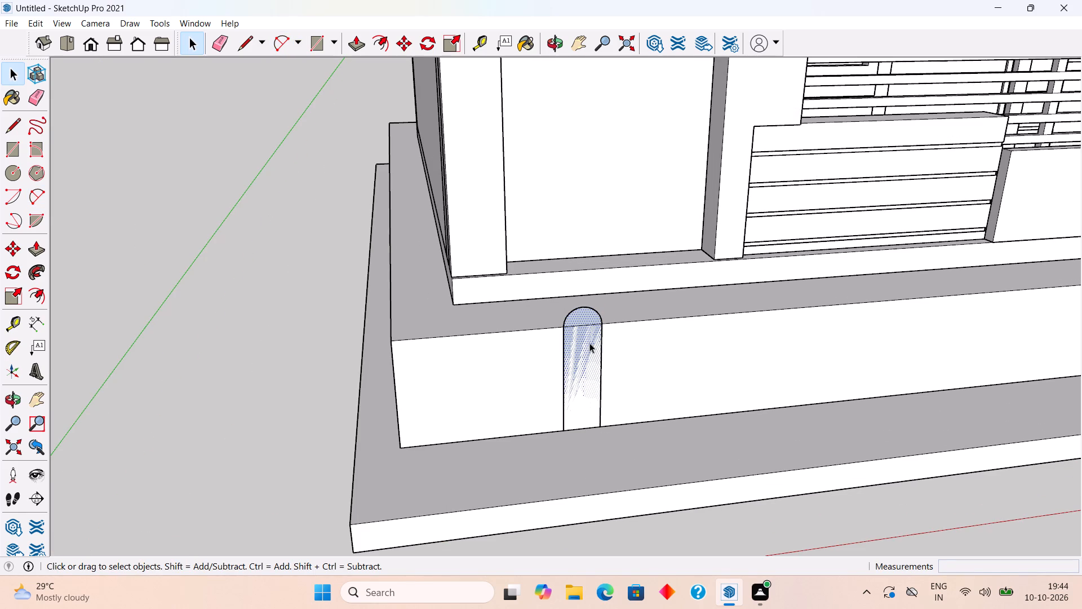
key(p)
click(589, 343)
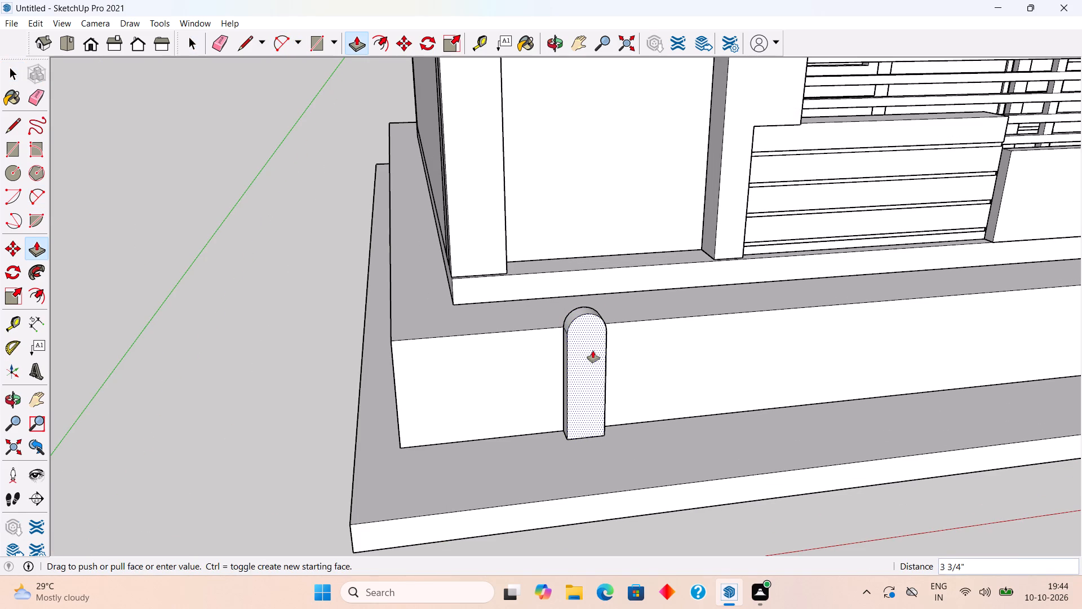
text(2")
key(Return)
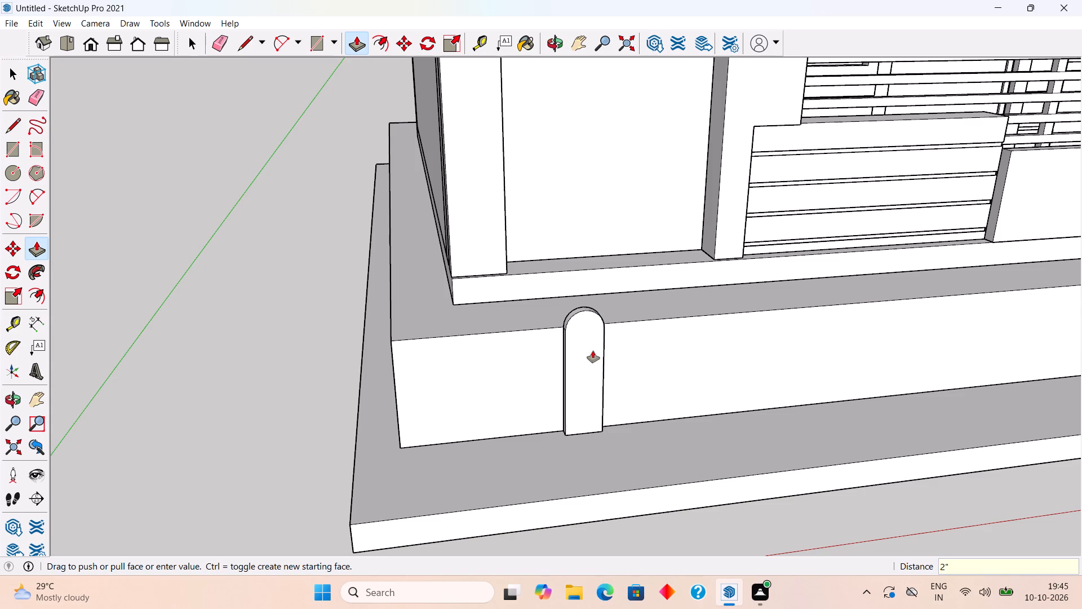
Select the whole picket with its connected geometry and make it a group.
key(space)
triple_click(593, 351)
right_click(593, 351)
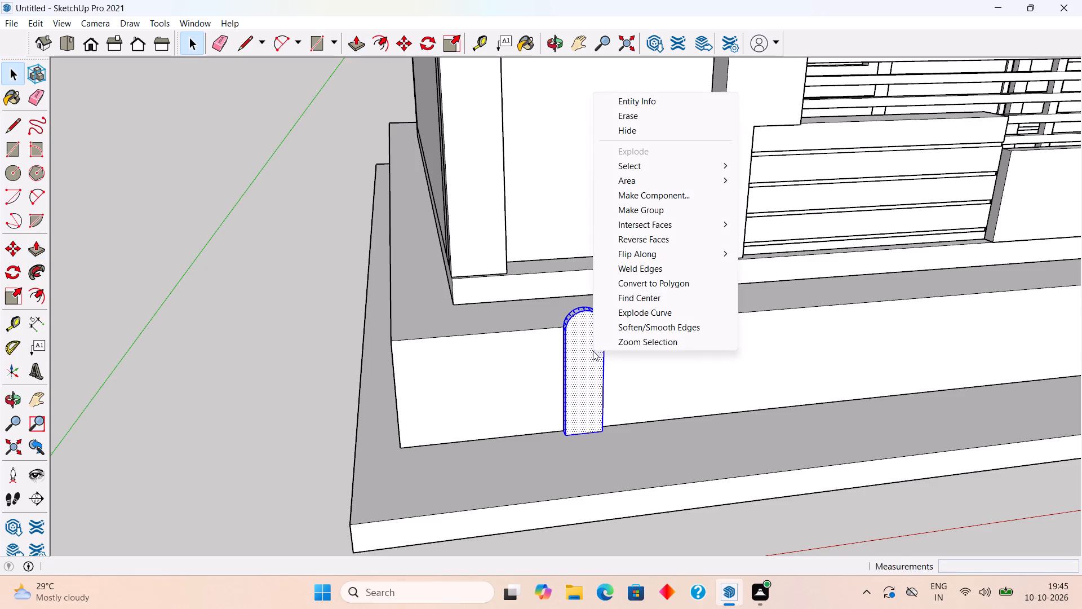
click(648, 215)
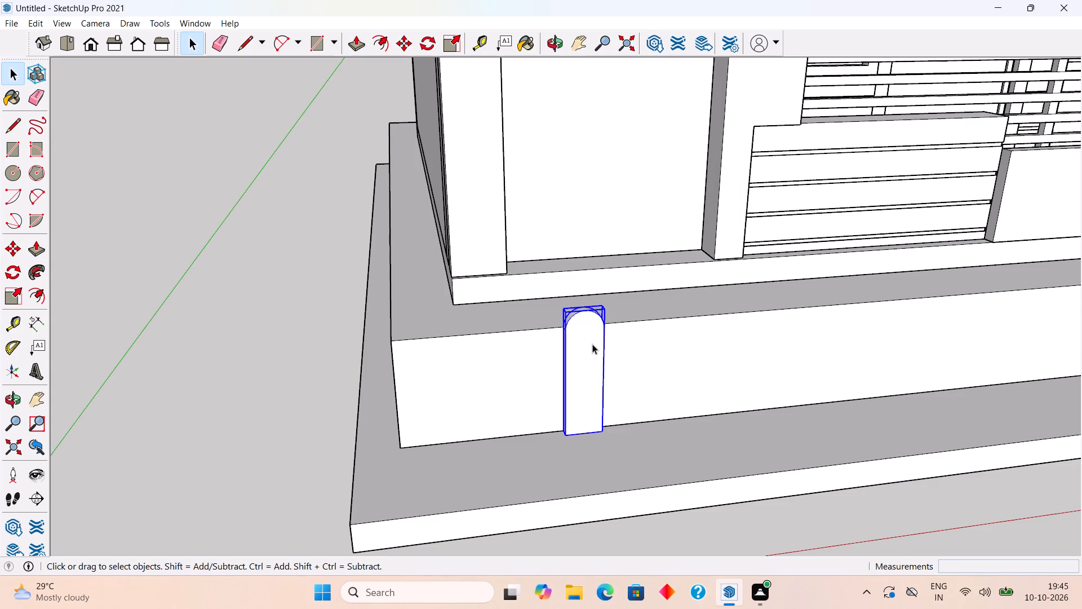
Scale the picket group upward along the blue axis by about 1.37, keeping its foot in place.
key(s)
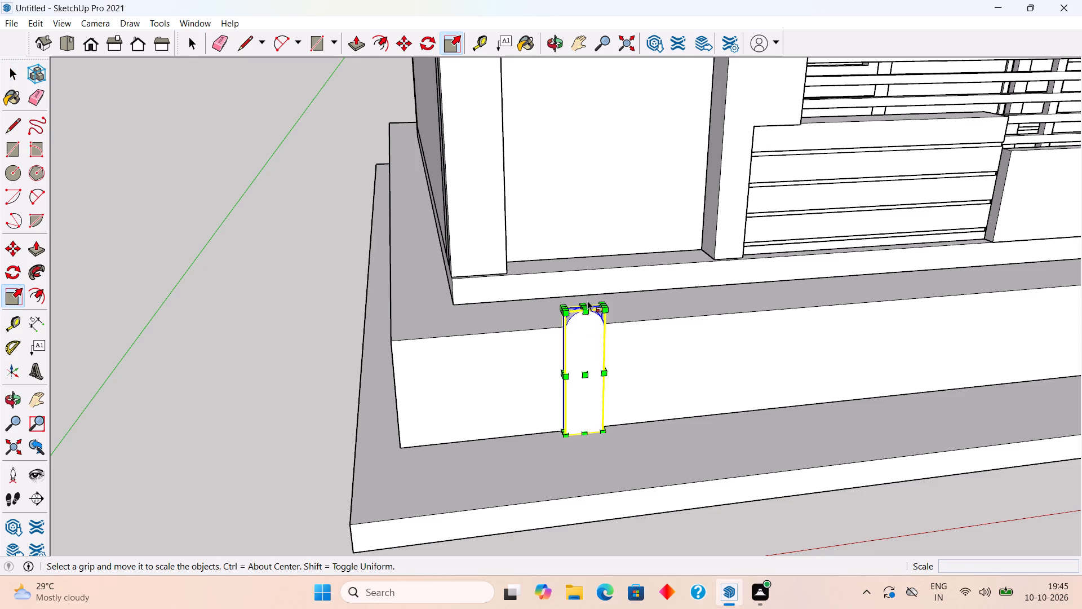
scroll(587, 301, up, 5)
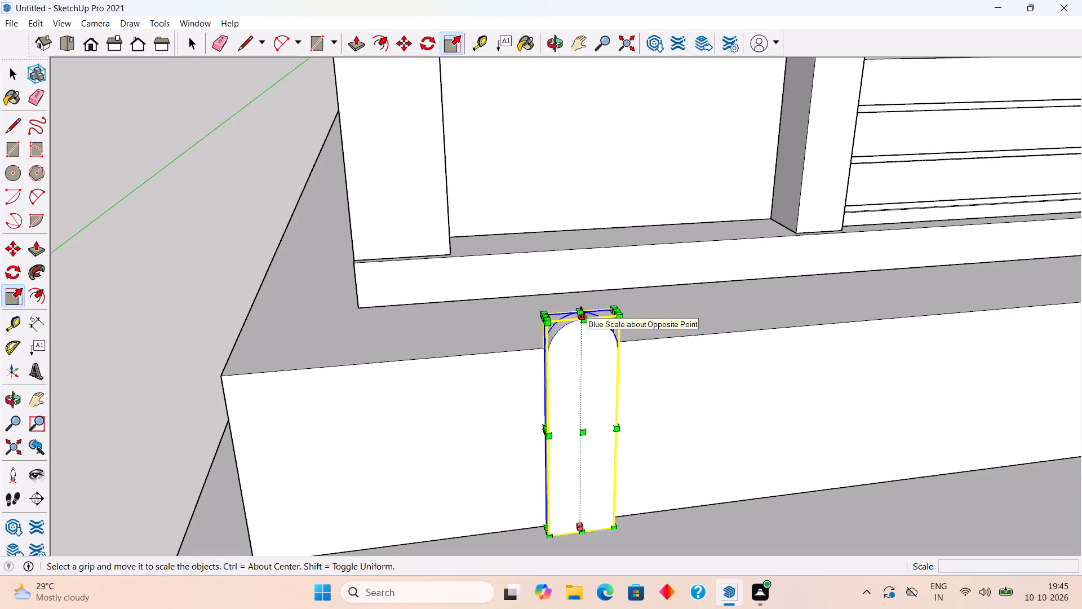
click(581, 312)
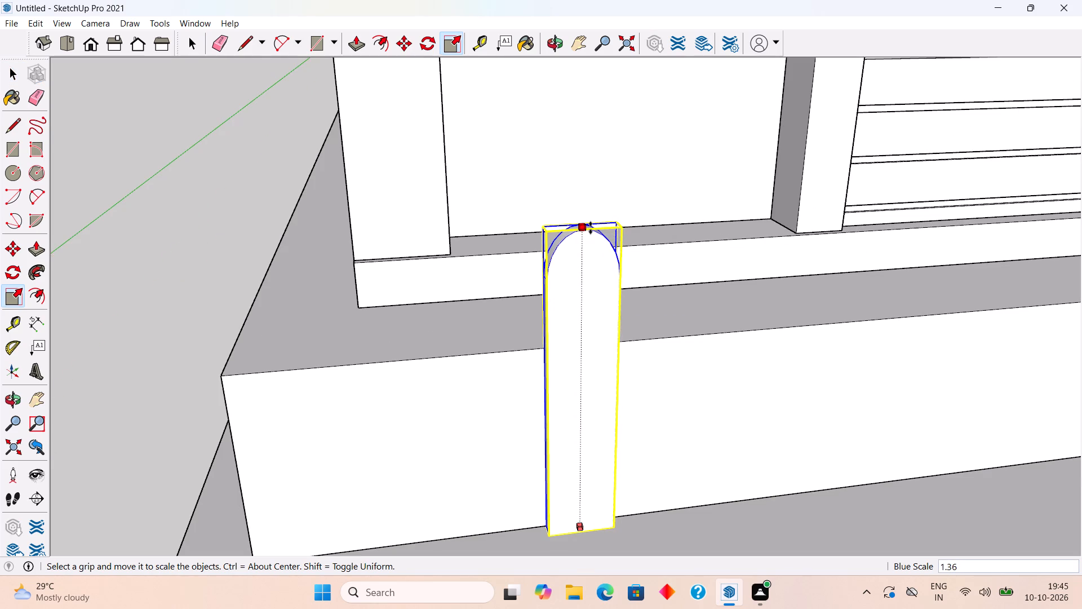
click(591, 226)
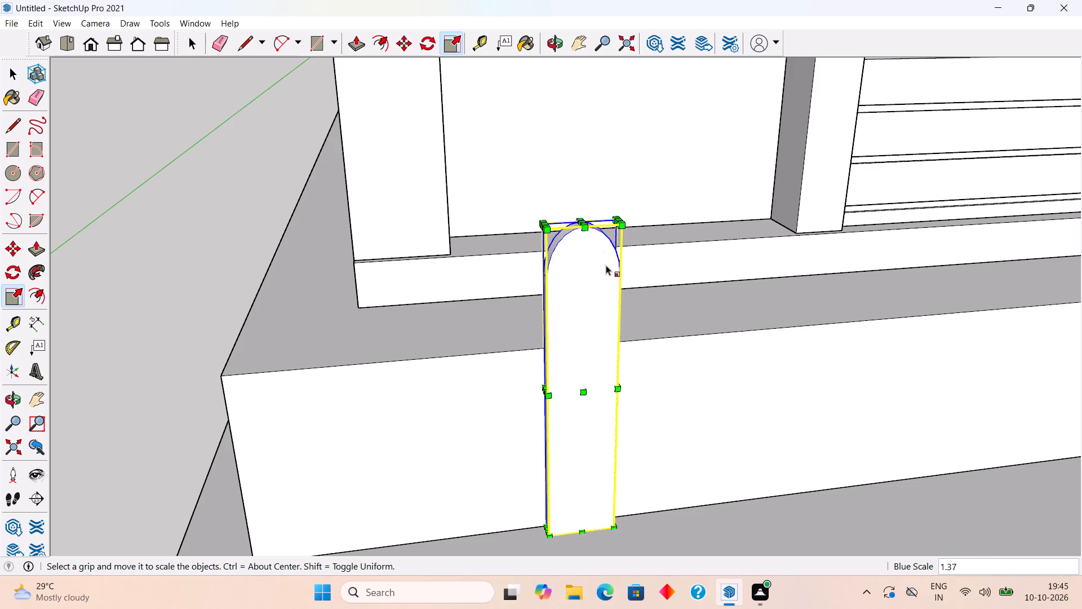
scroll(633, 327, down, 8)
key(space)
click(346, 344)
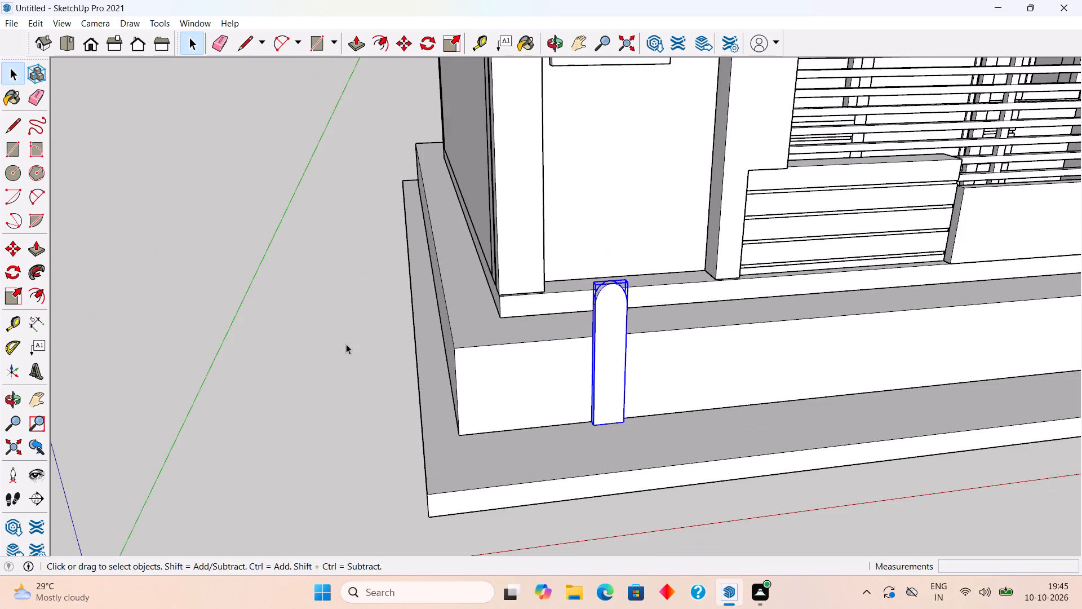
Inside the base slab's group, Push/Pull the widened part's end face beside the ramp 3' back, away from the ramp.
middle_drag(649, 345, 546, 330)
scroll(549, 332, down, 8)
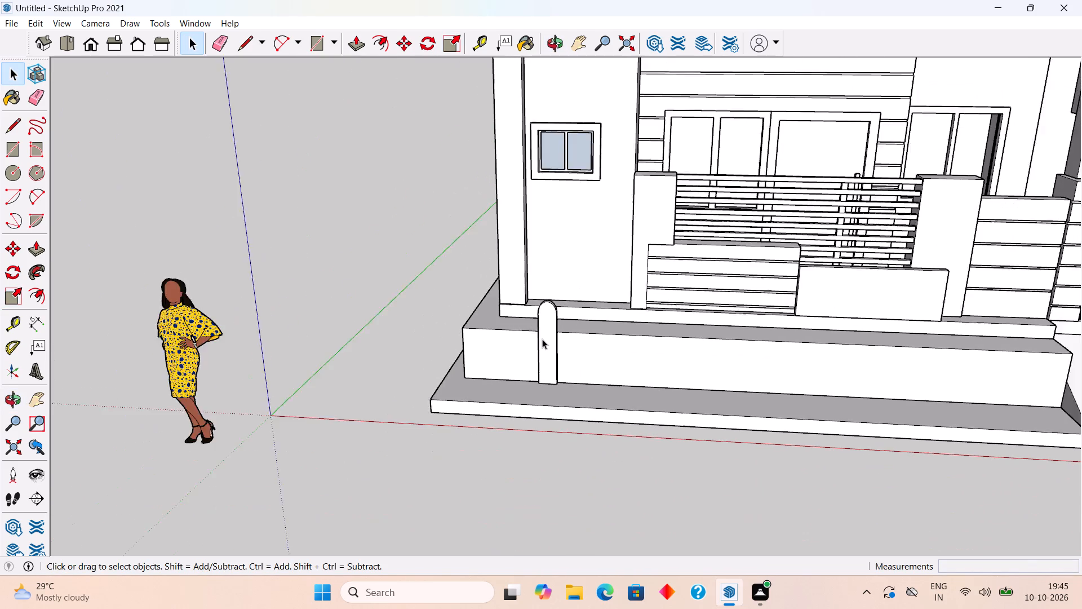
middle_drag(977, 370, 771, 373)
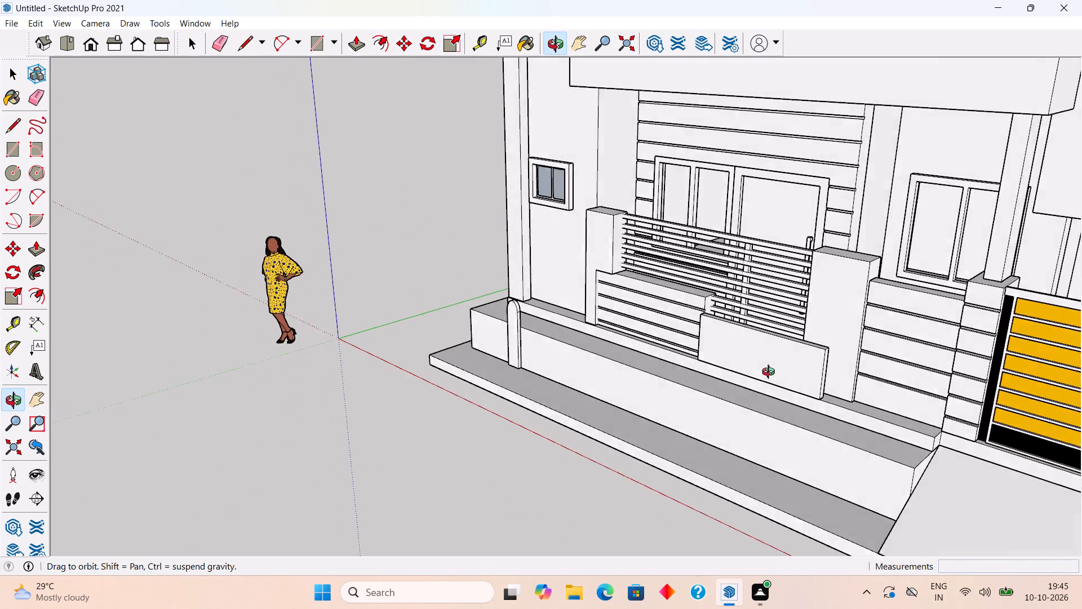
middle_drag(771, 373, 755, 374)
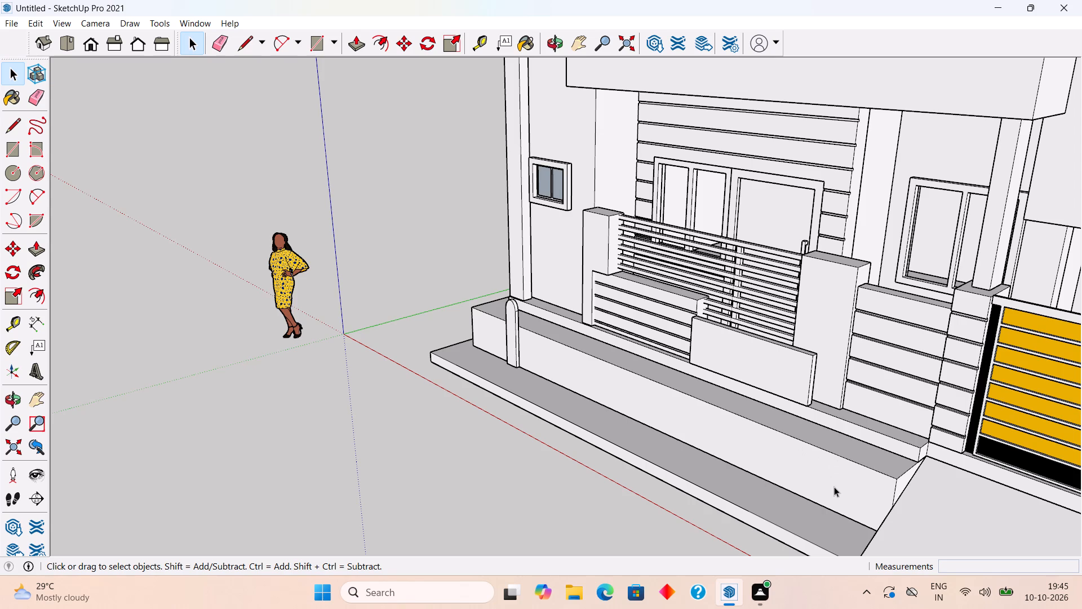
scroll(893, 491, up, 4)
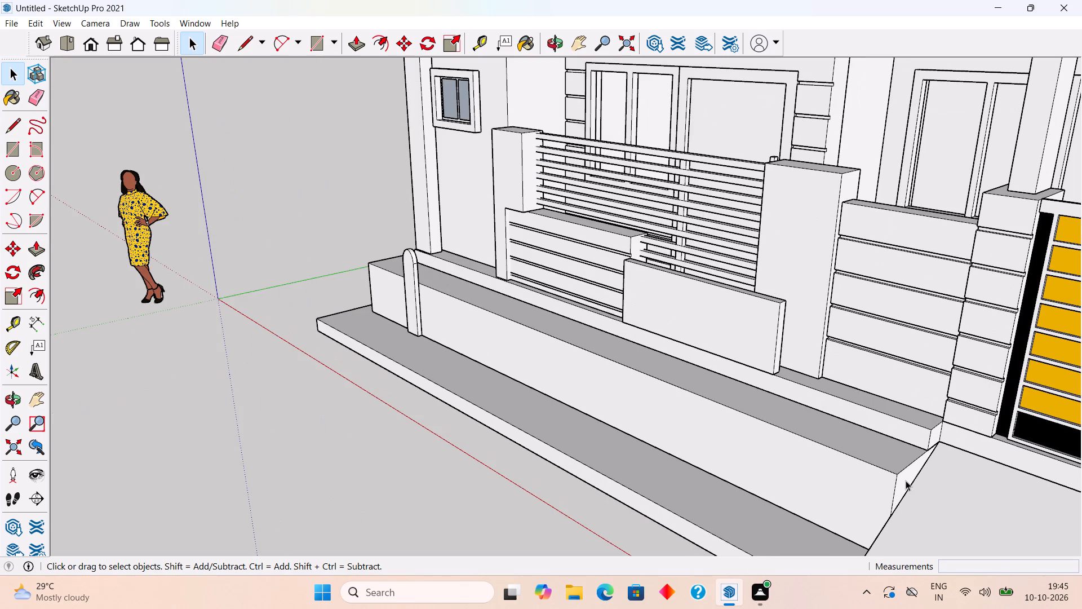
triple_click(906, 480)
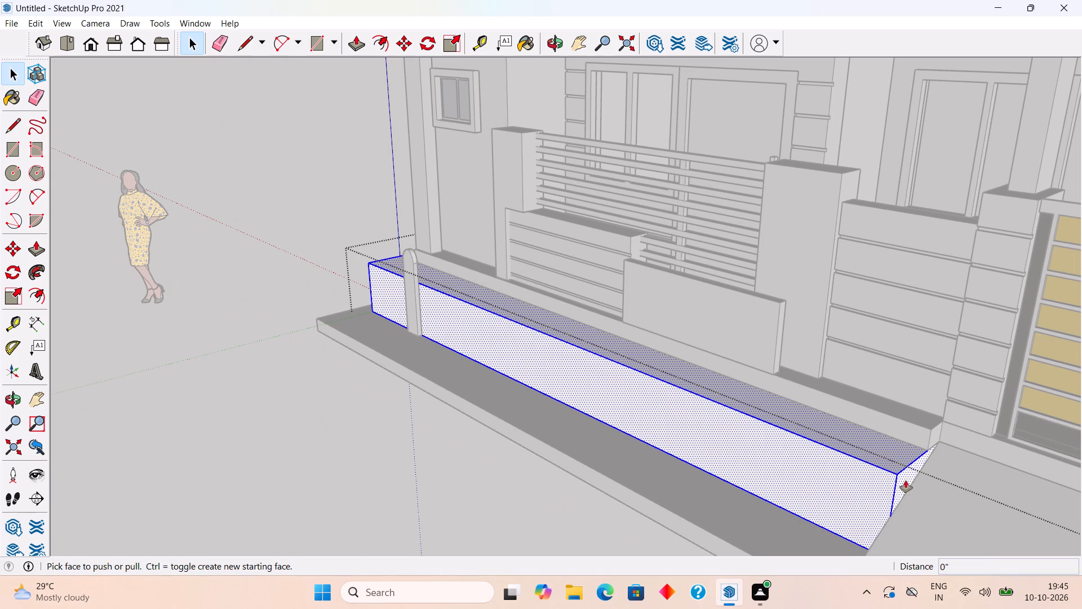
key(p)
click(904, 471)
click(819, 351)
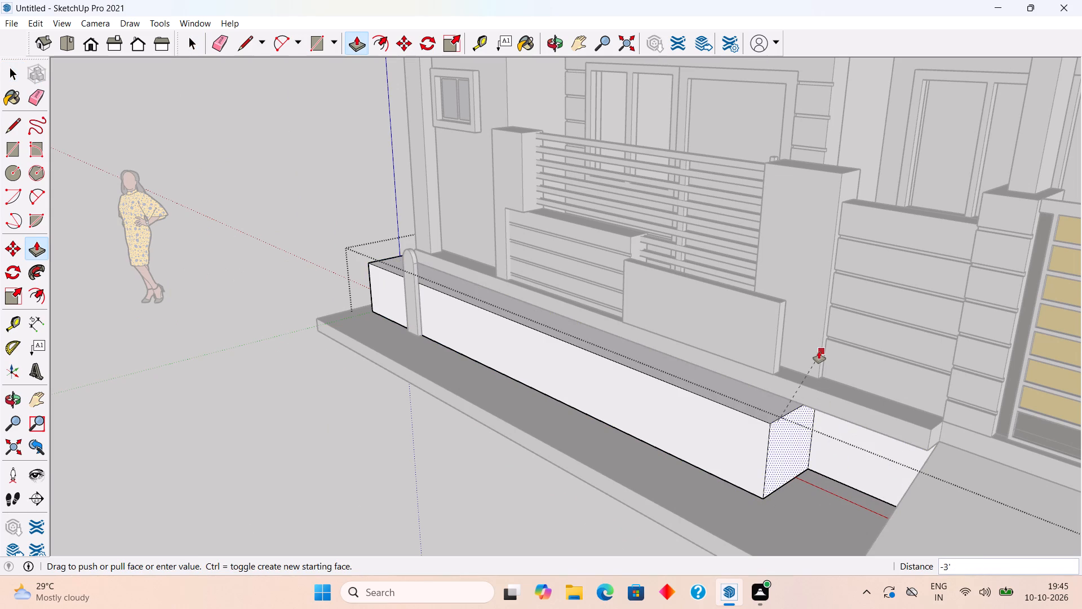
key(space)
click(490, 451)
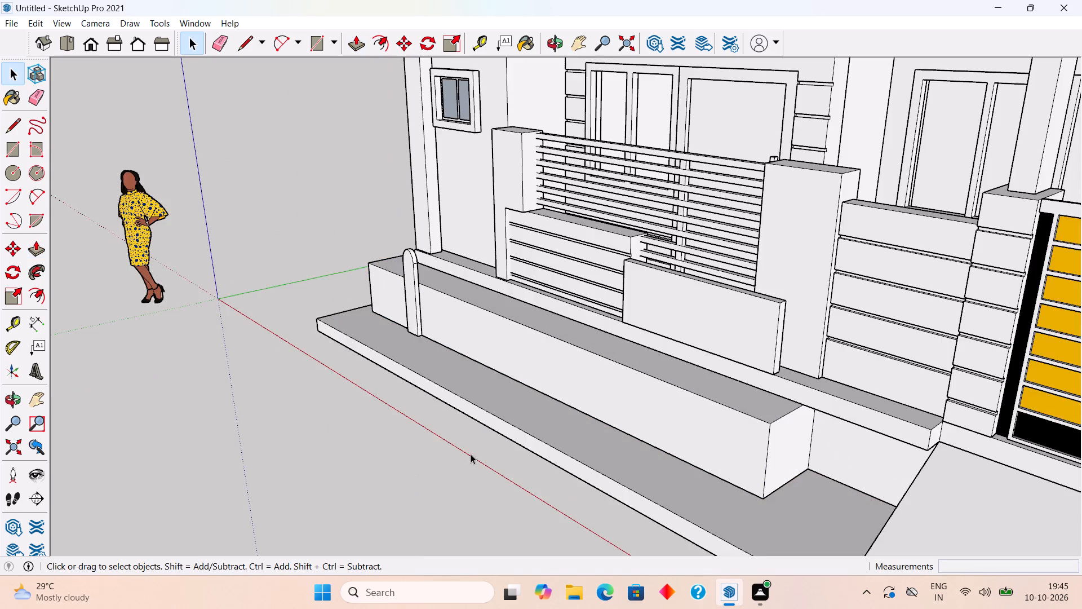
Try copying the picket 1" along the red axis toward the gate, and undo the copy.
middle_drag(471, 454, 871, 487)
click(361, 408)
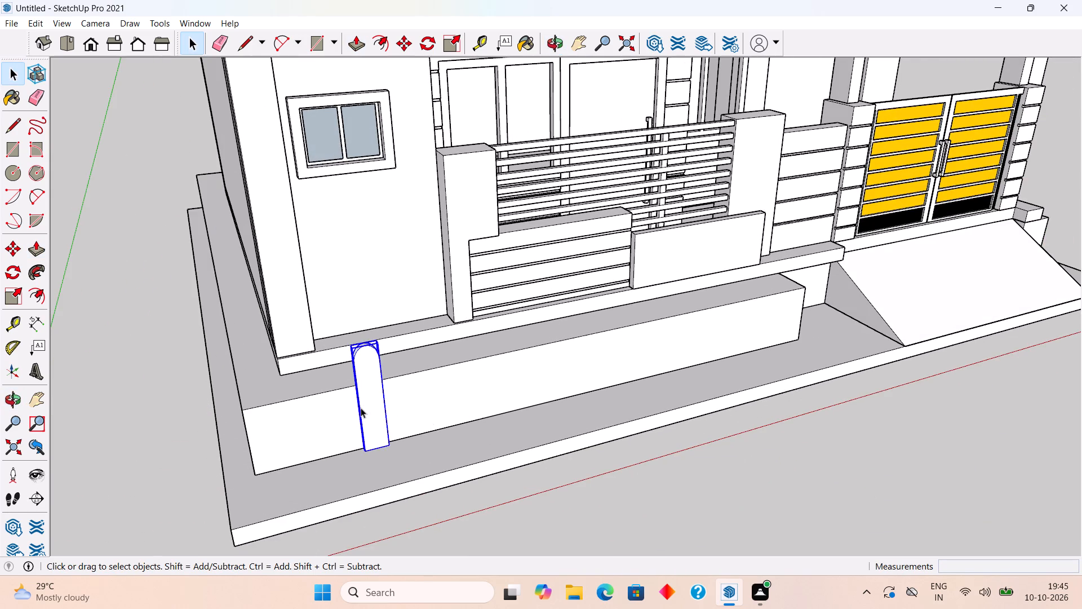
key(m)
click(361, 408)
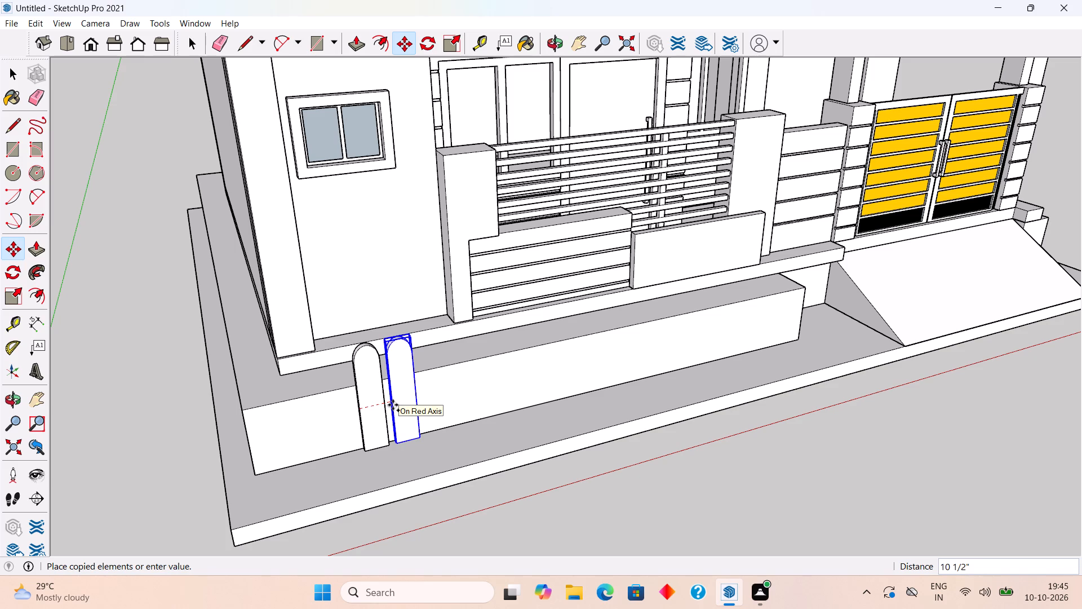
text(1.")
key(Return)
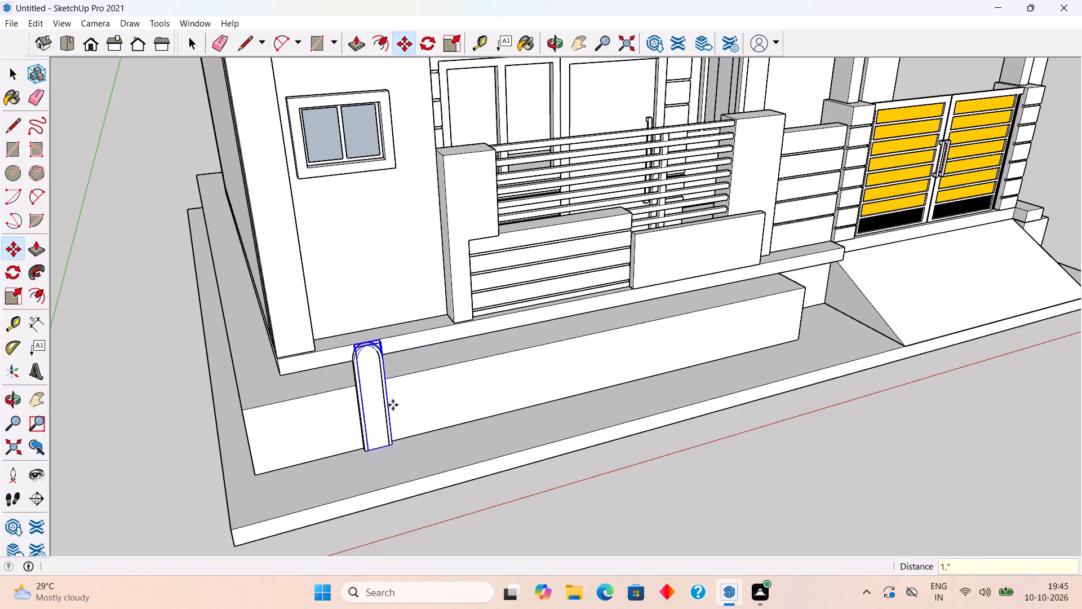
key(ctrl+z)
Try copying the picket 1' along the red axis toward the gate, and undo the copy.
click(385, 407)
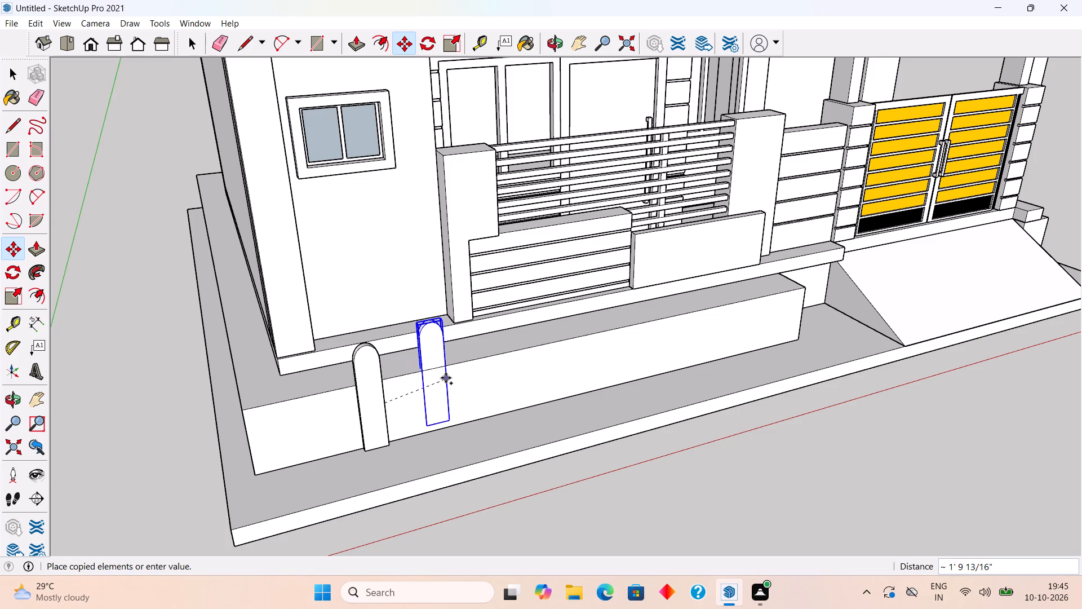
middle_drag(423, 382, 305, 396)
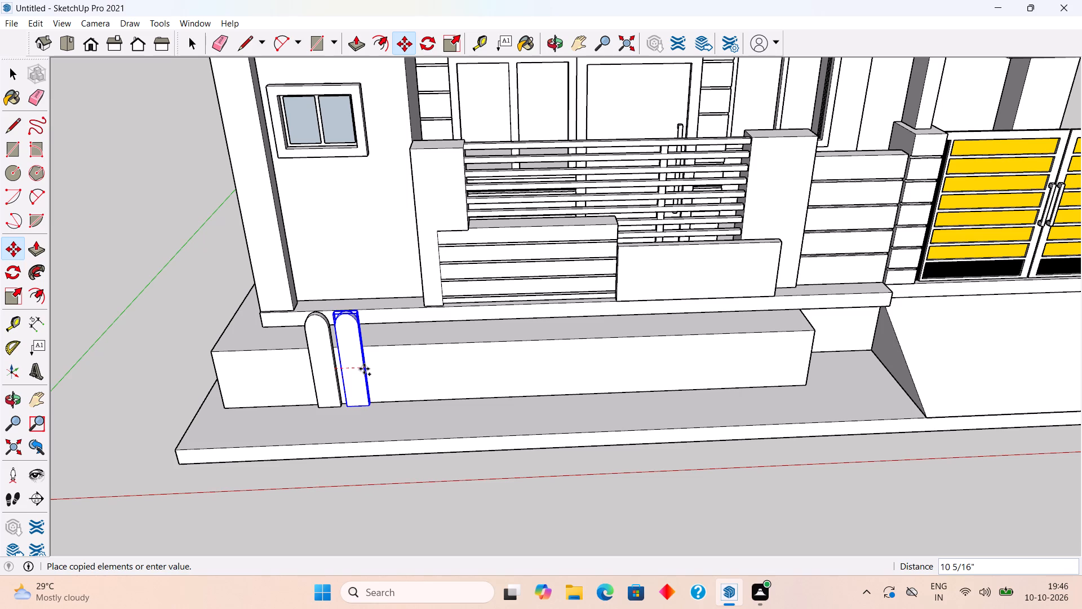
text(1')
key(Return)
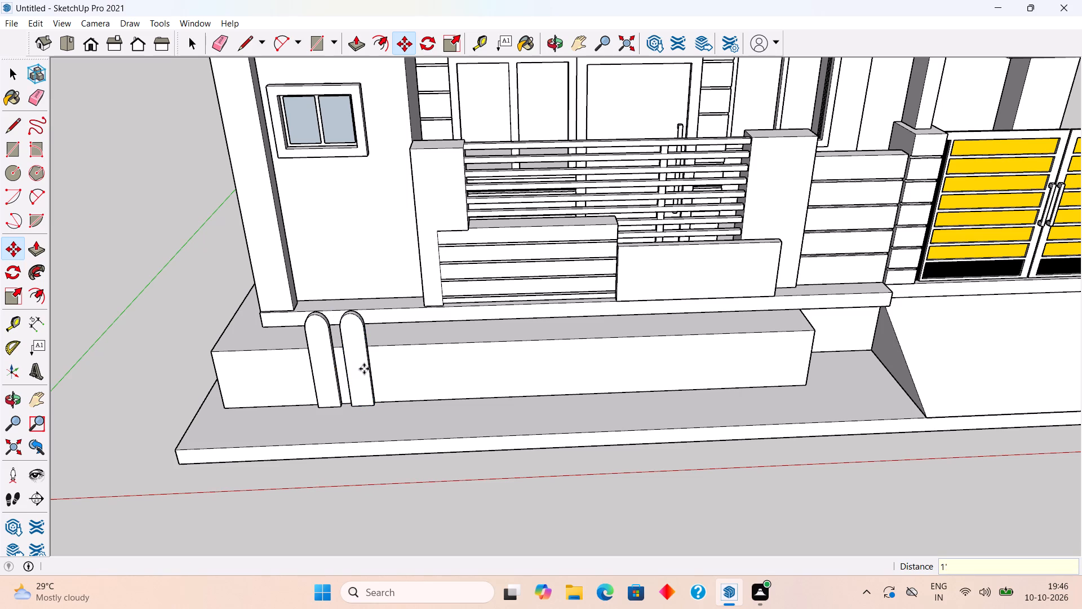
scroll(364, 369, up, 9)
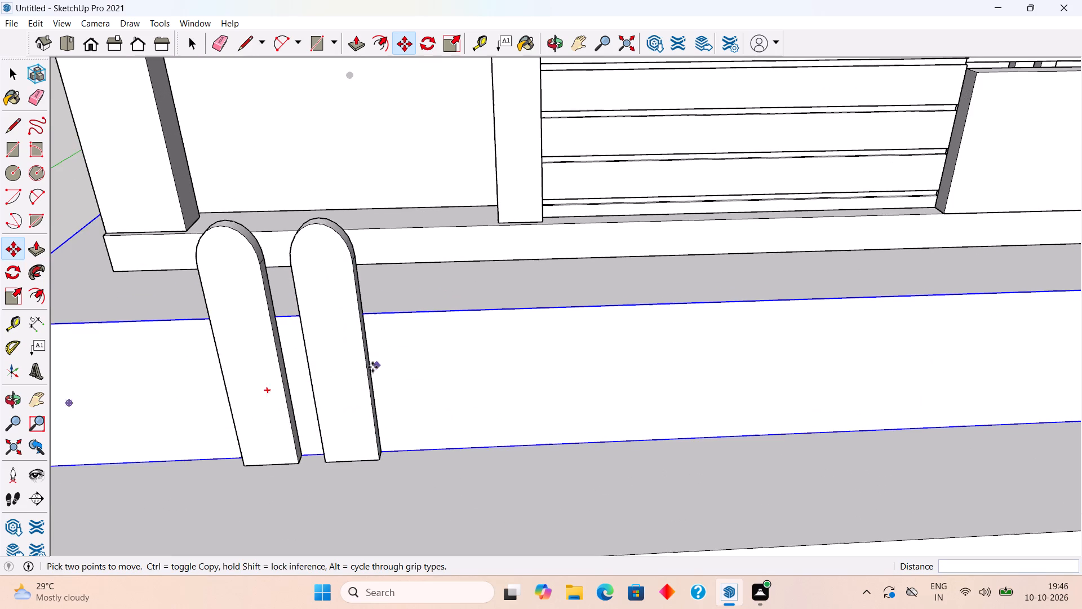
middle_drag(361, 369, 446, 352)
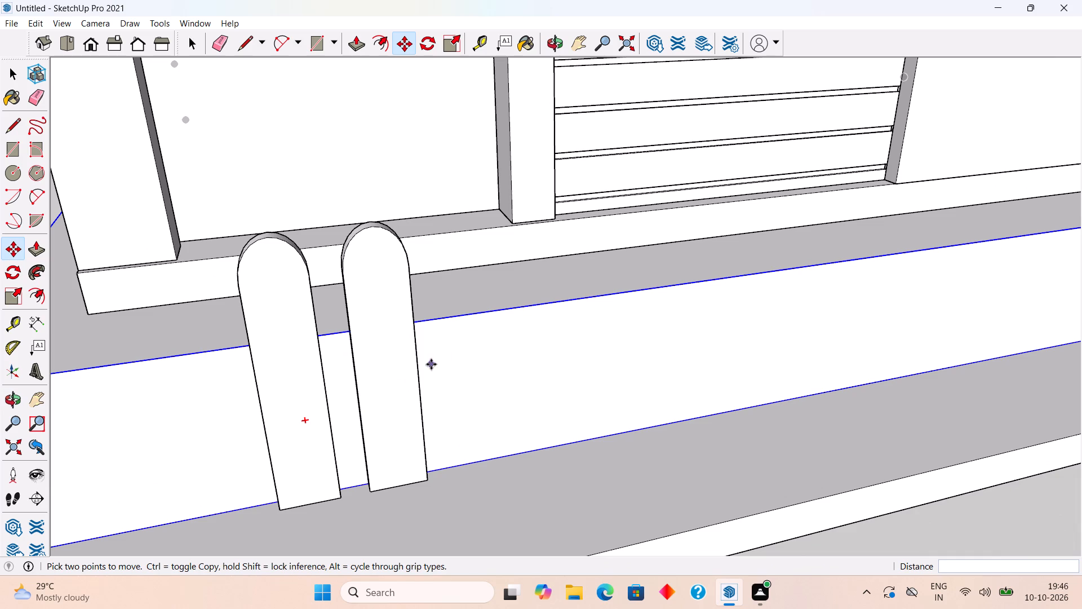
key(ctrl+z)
Copy the picket 10" along the red axis toward the gate and array it x20 along the base slab's front.
click(294, 360)
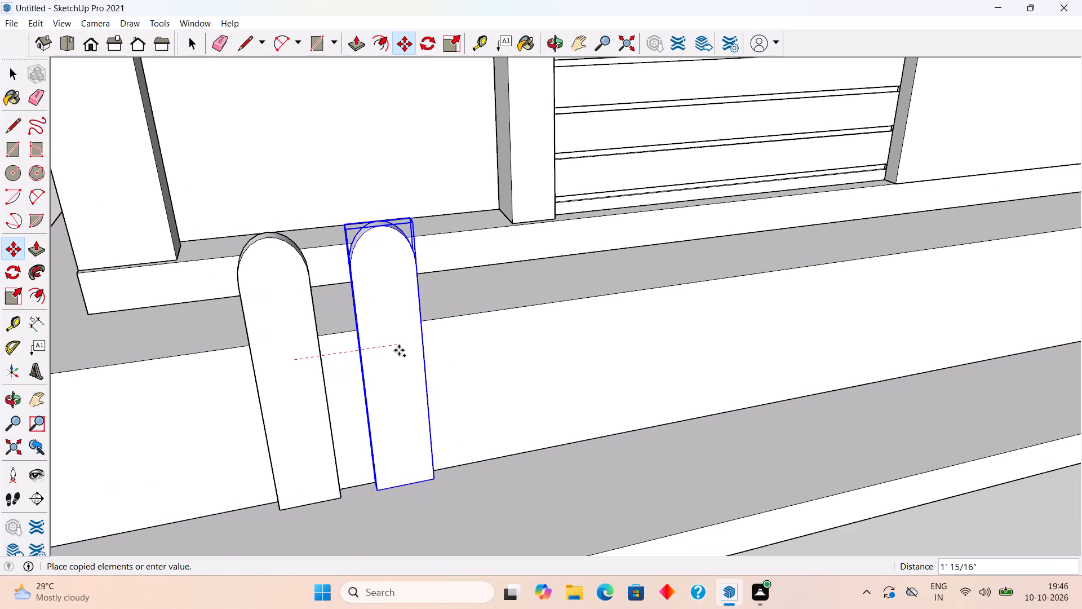
text(10)
key(shift+quotedbl)
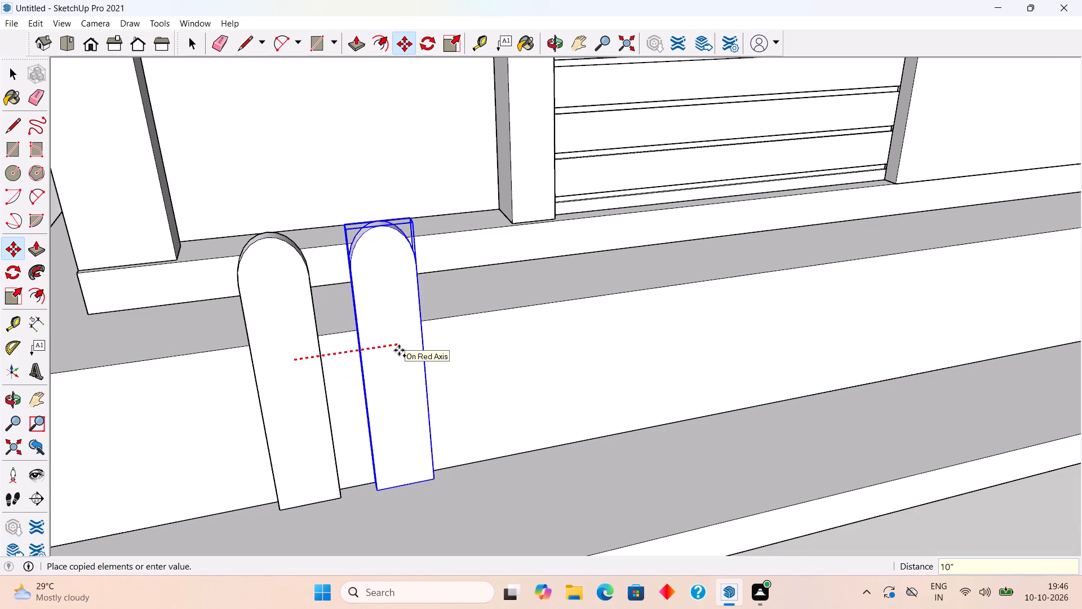
key(Return)
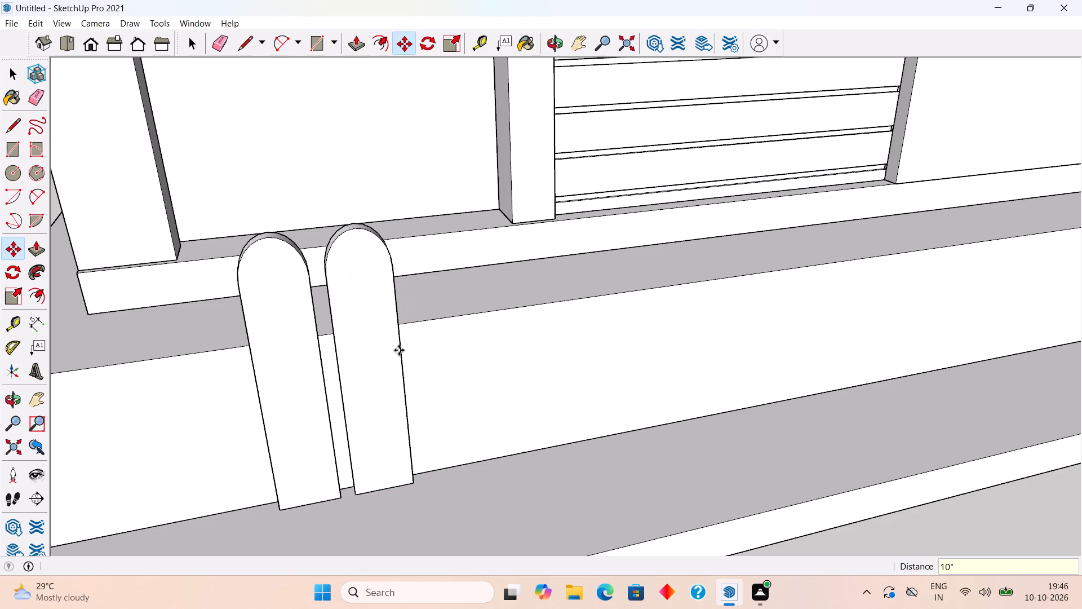
key(x)
text(20)
key(Return)
key(space)
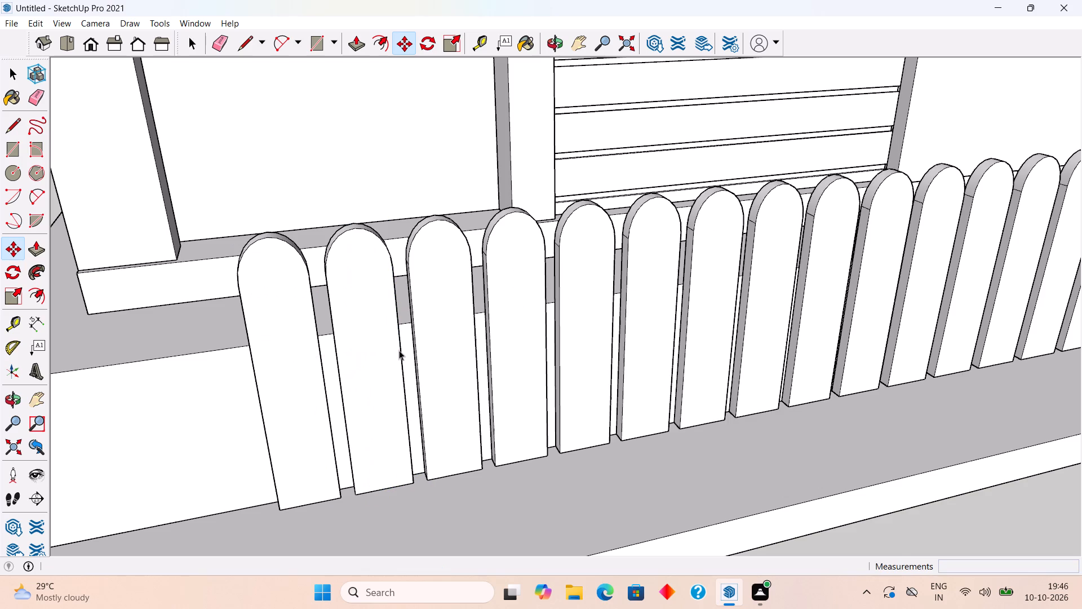
Select all the round-topped pickets along the base slab's front and make them one group.
scroll(399, 350, down, 11)
middle_drag(566, 344, 525, 328)
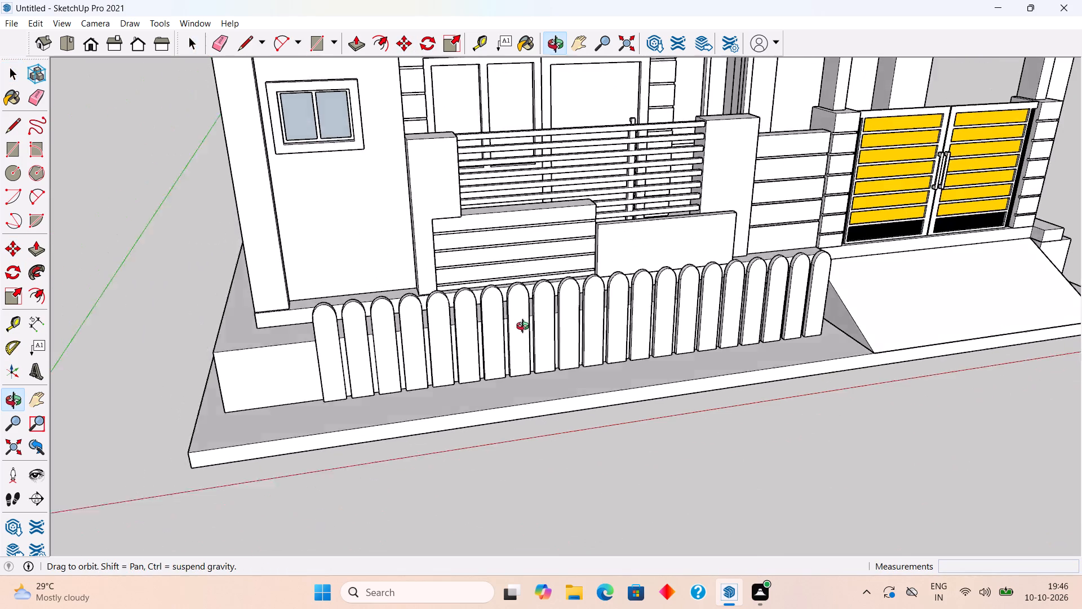
middle_drag(525, 328, 486, 292)
scroll(486, 292, down, 2)
scroll(745, 308, up, 3)
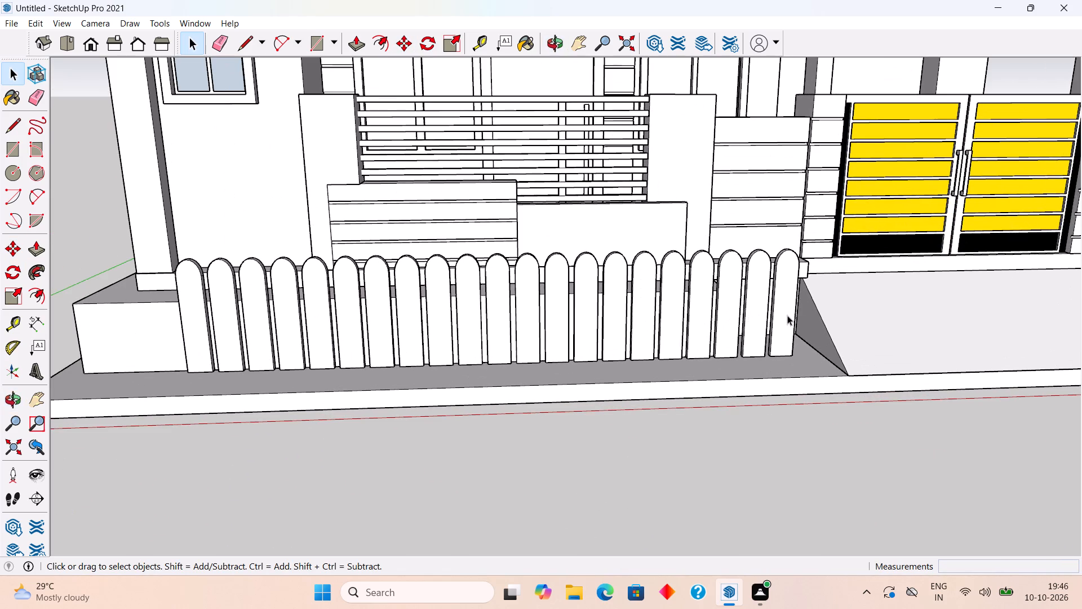
click(787, 315)
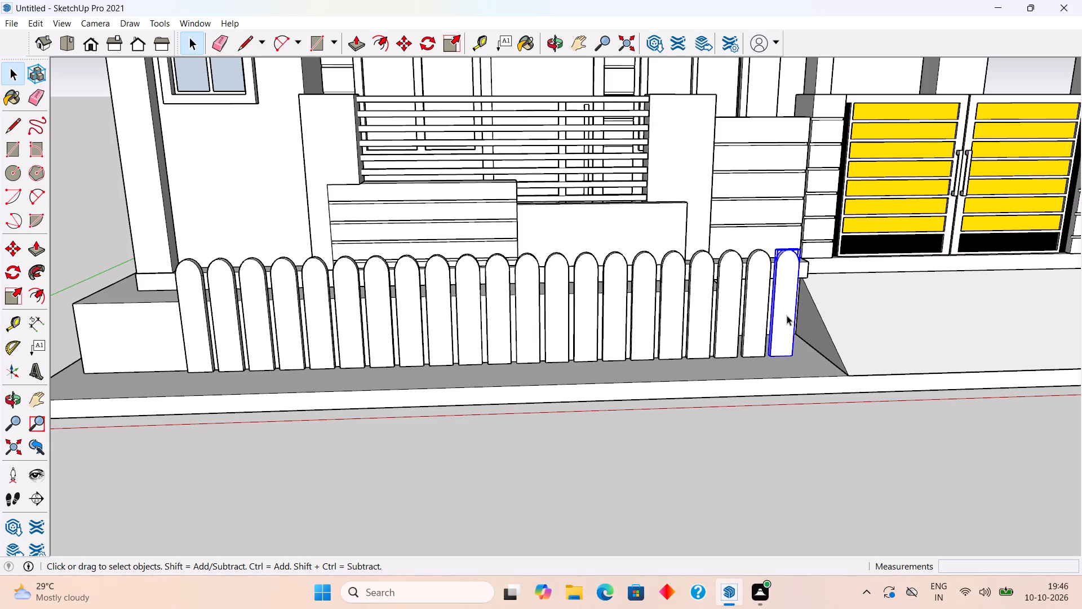
shift+click(752, 324)
shift+click(716, 325)
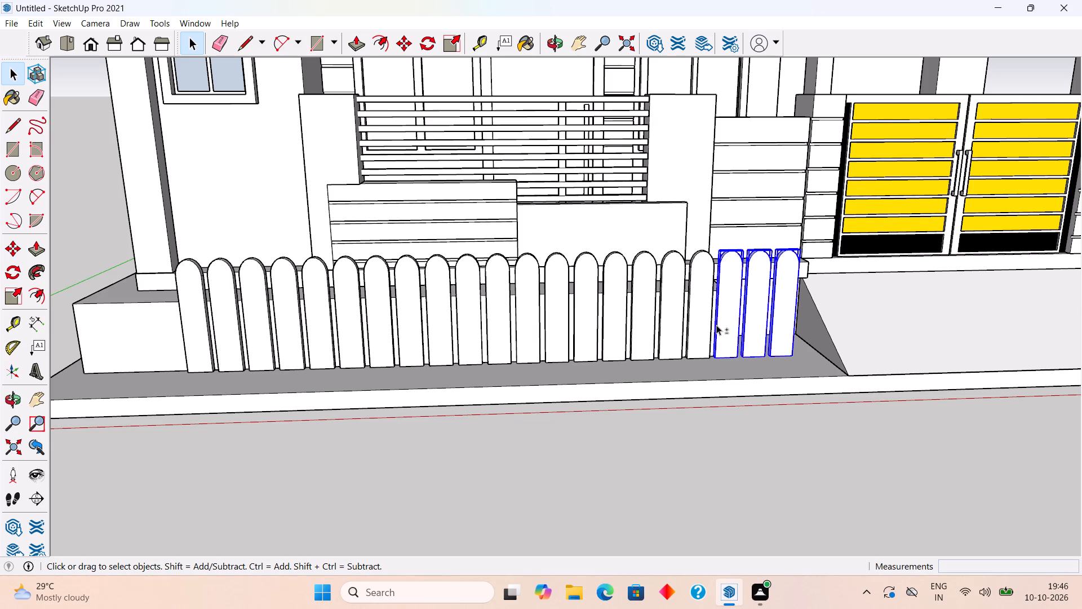
shift+click(697, 334)
shift+click(664, 334)
shift+click(648, 339)
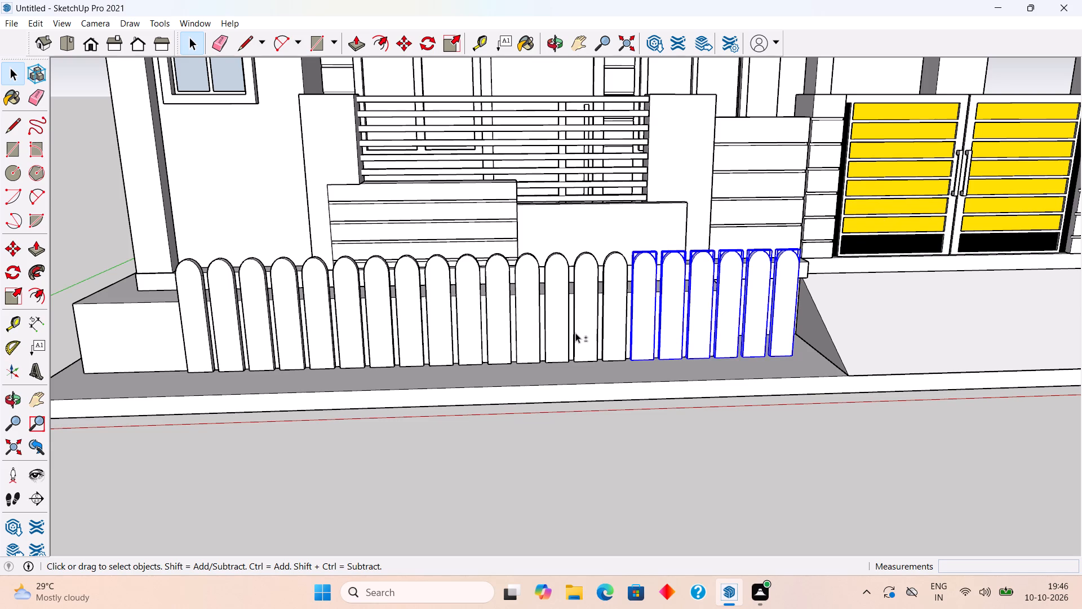
shift+click(610, 325)
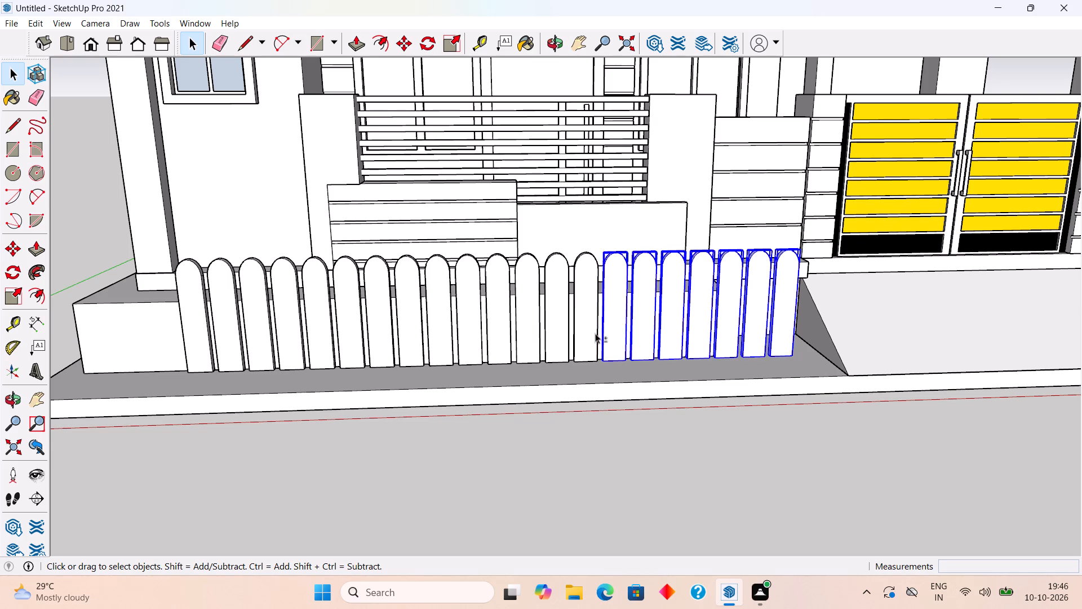
shift+click(595, 333)
shift+click(565, 341)
shift+click(526, 337)
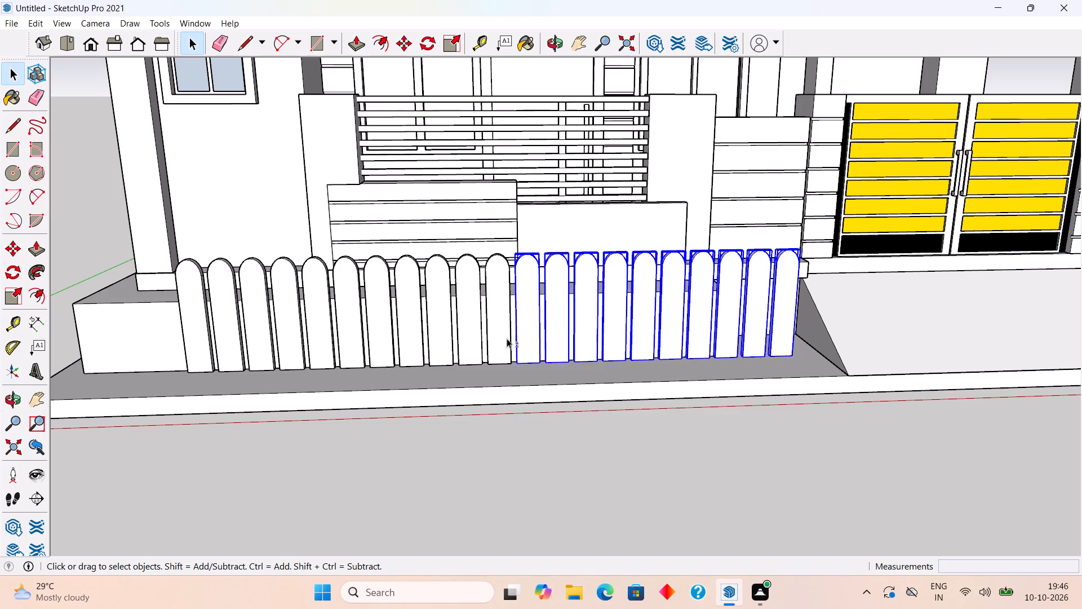
shift+click(505, 339)
shift+click(477, 334)
shift+click(447, 337)
shift+click(415, 338)
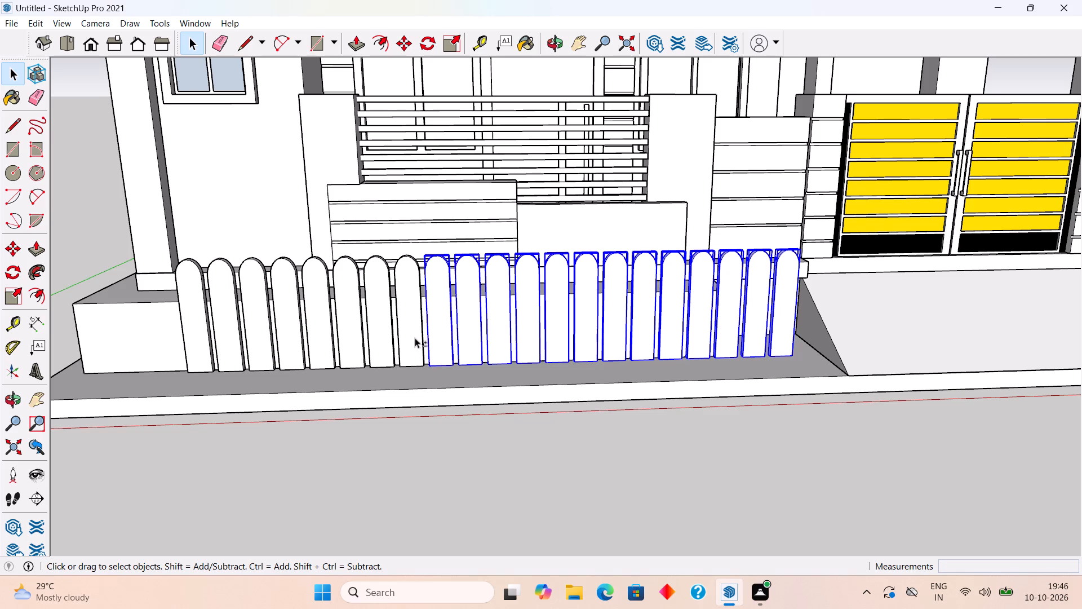
shift+click(391, 342)
shift+click(357, 347)
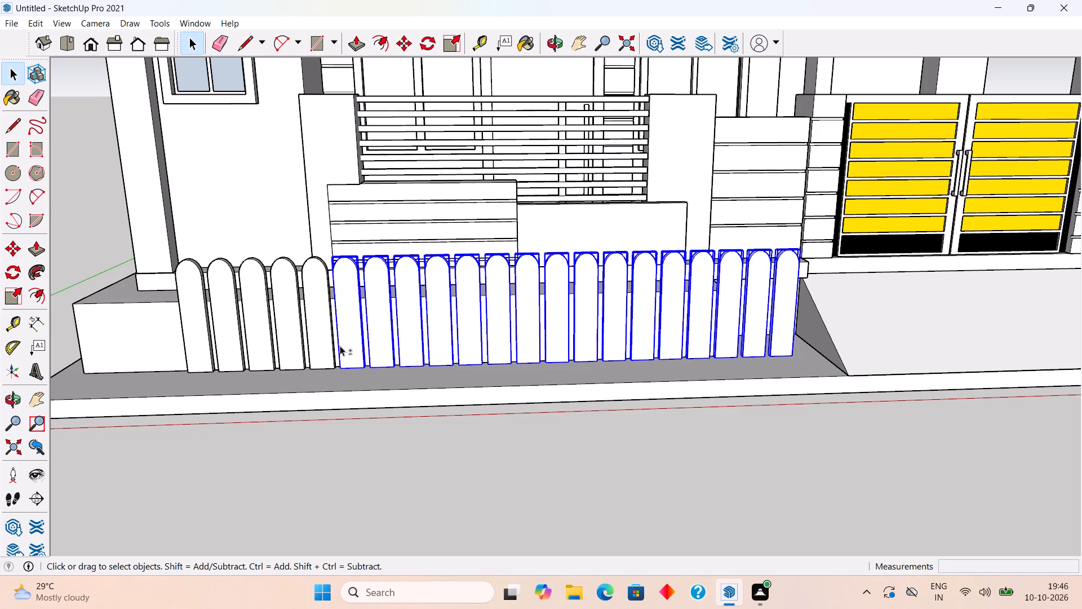
shift+click(330, 350)
shift+click(298, 346)
shift+click(269, 346)
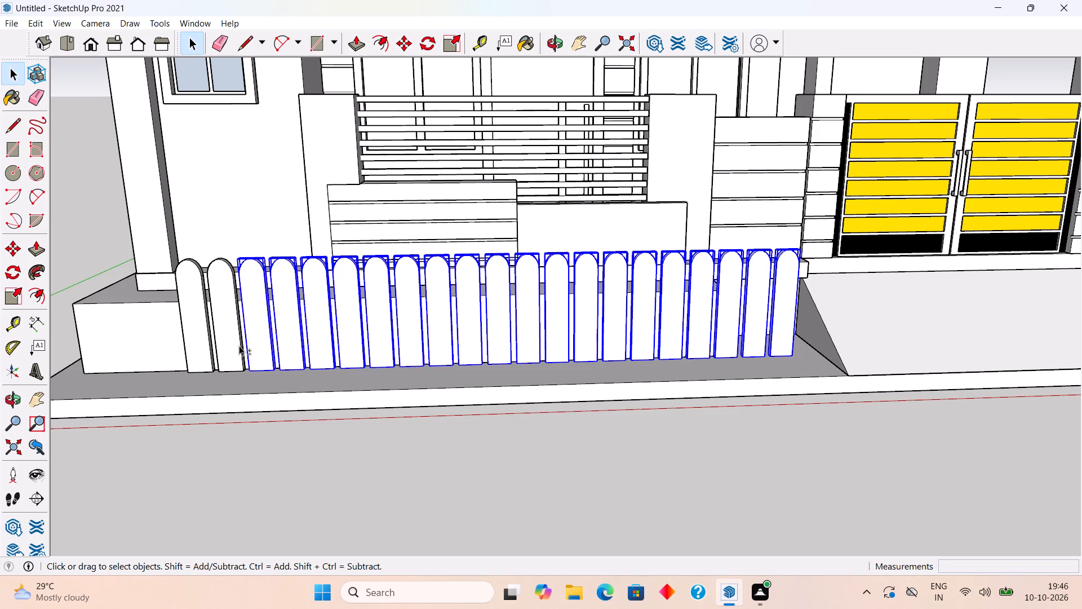
shift+click(232, 345)
shift+click(193, 343)
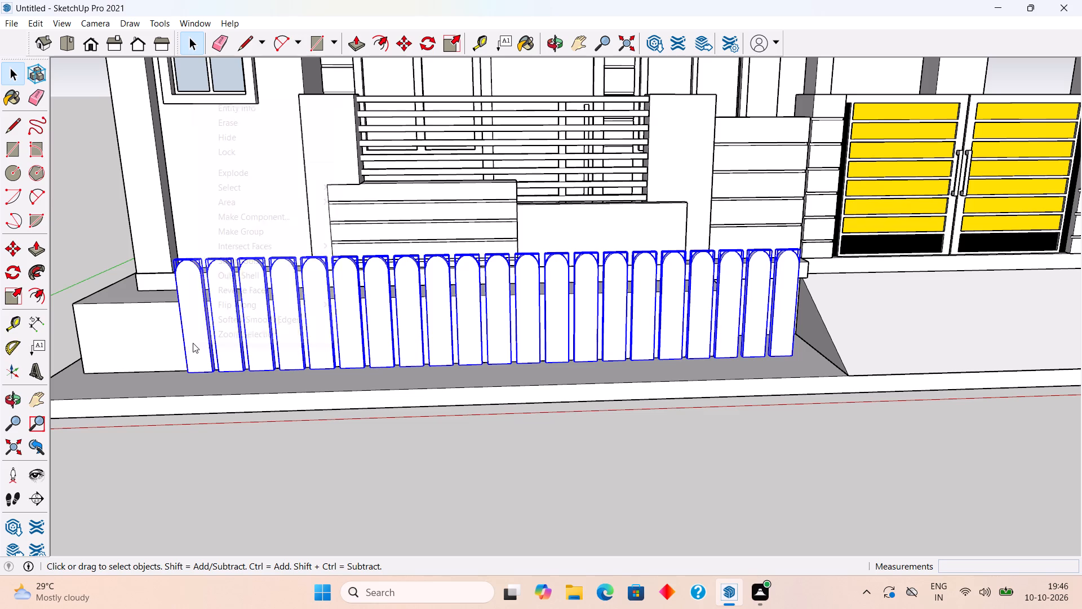
shift+right_click(193, 343)
click(268, 236)
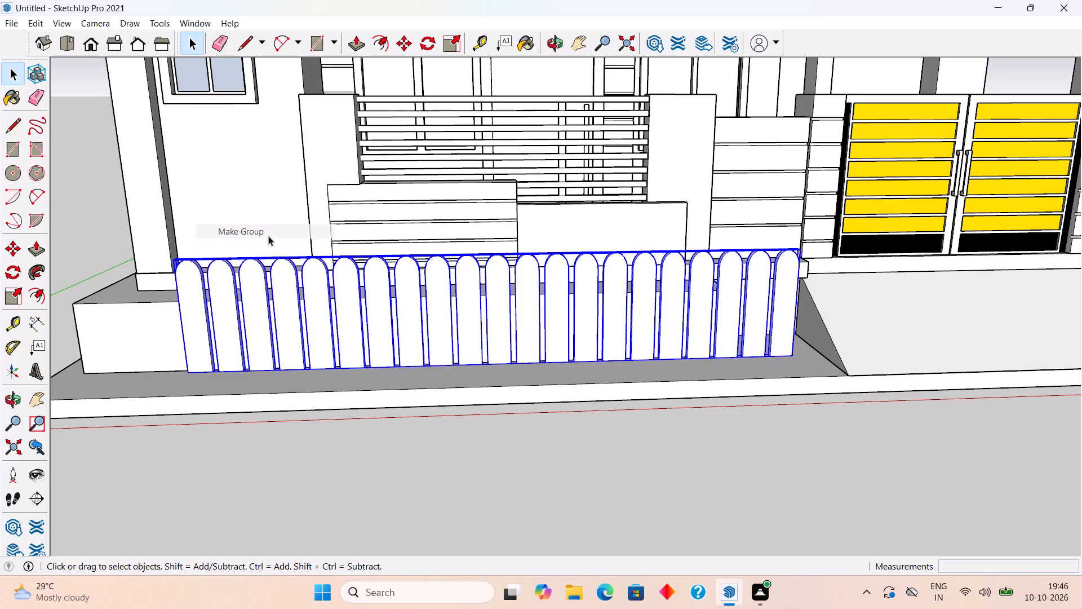
Move the picket group about 2' 10" away from the gate, from its bottom corner to the base slab's outer corner.
scroll(277, 247, down, 5)
middle_drag(425, 333, 717, 329)
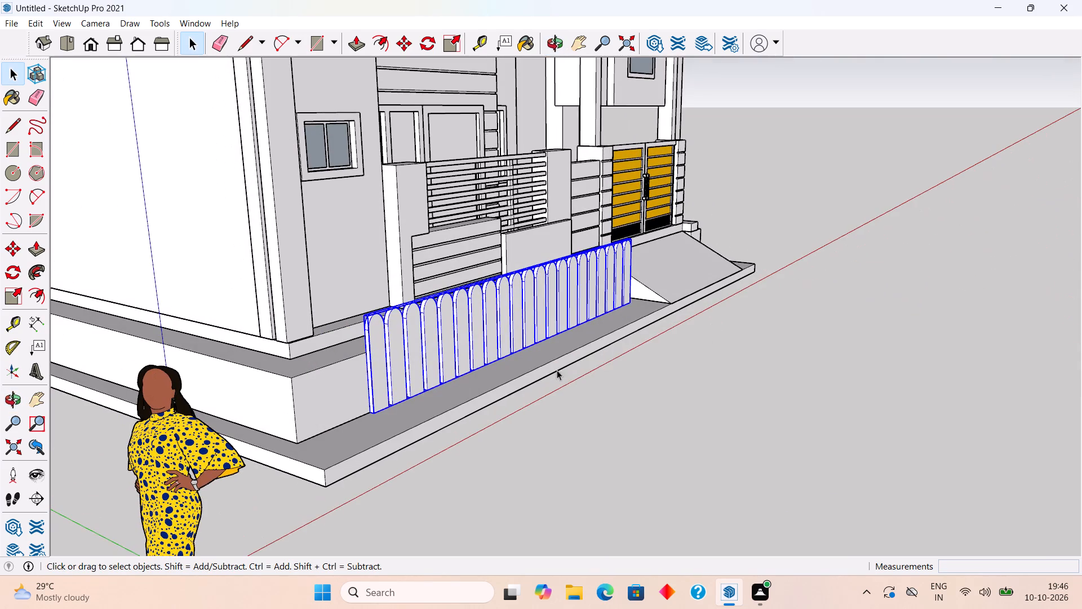
scroll(367, 374, up, 2)
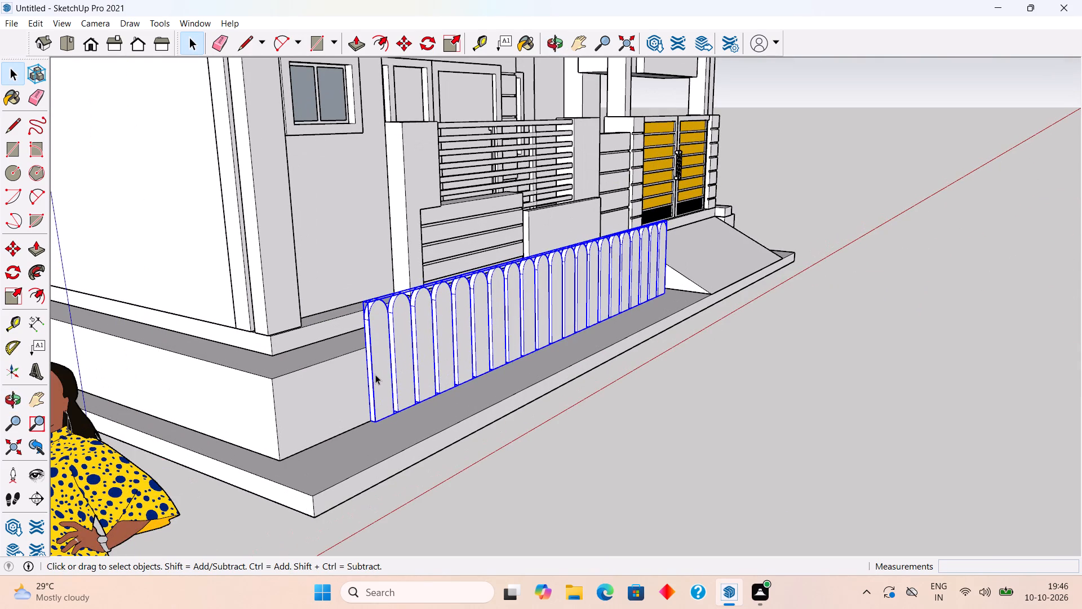
key(m)
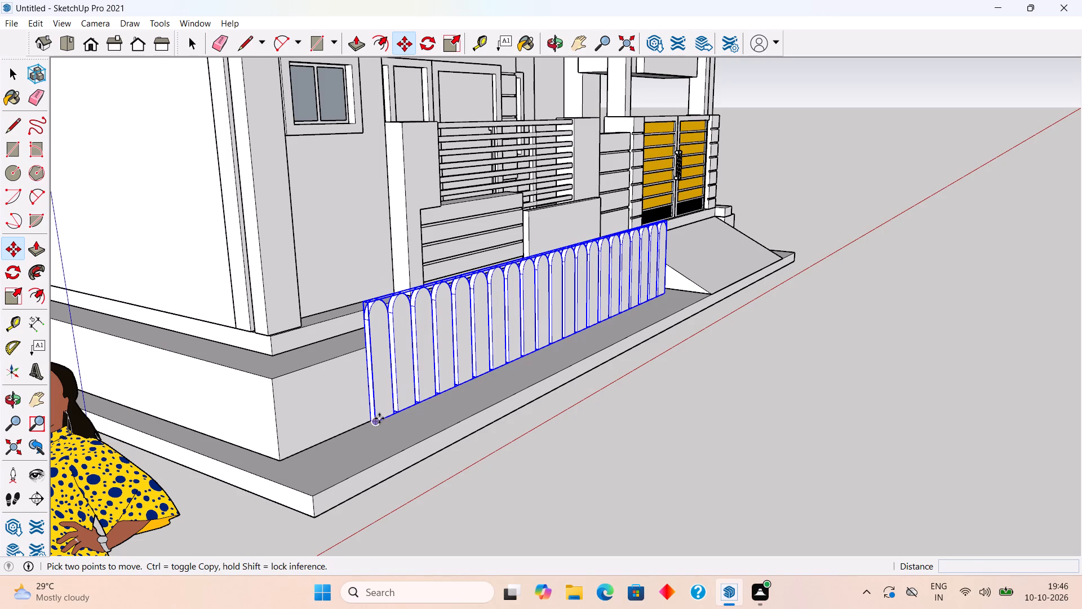
click(379, 418)
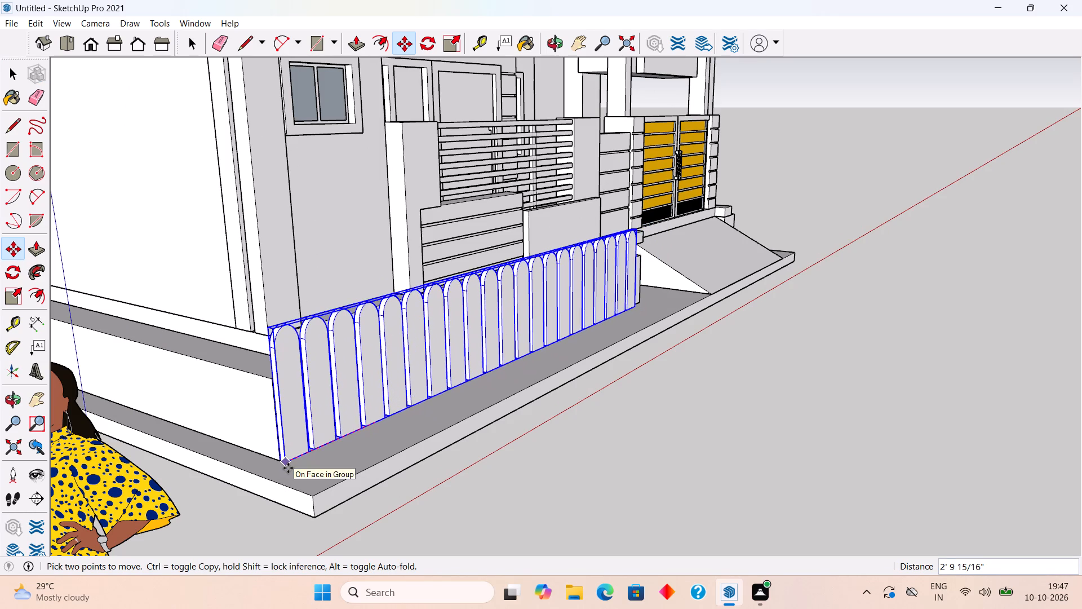
click(288, 468)
key(space)
click(664, 467)
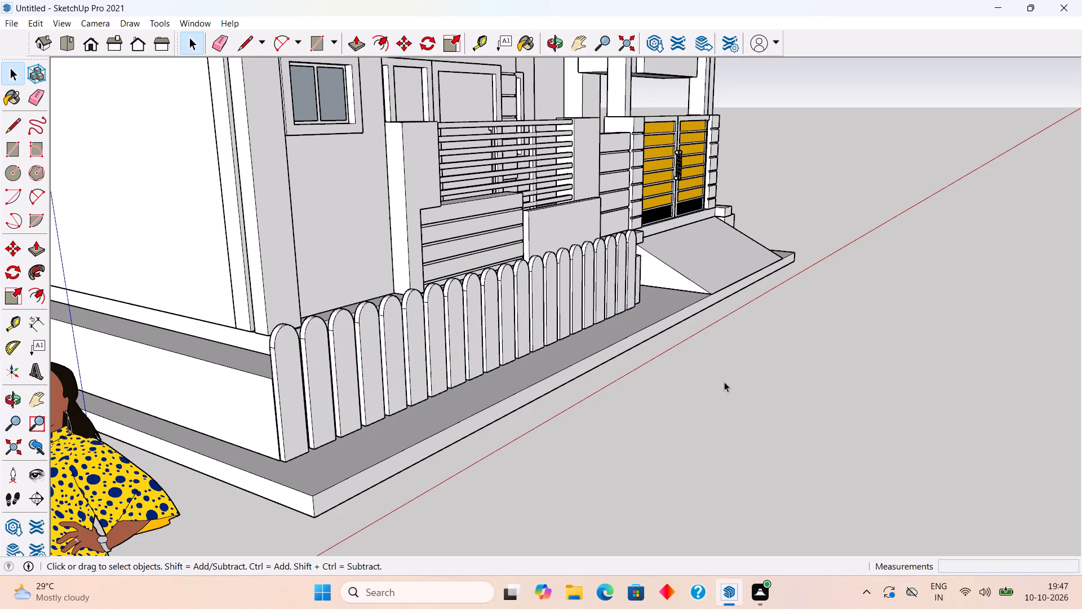
Inside the picket group, copy the picket nearest the gate 10" along the red axis toward the gate.
middle_drag(653, 320, 345, 320)
scroll(612, 286, up, 5)
click(614, 286)
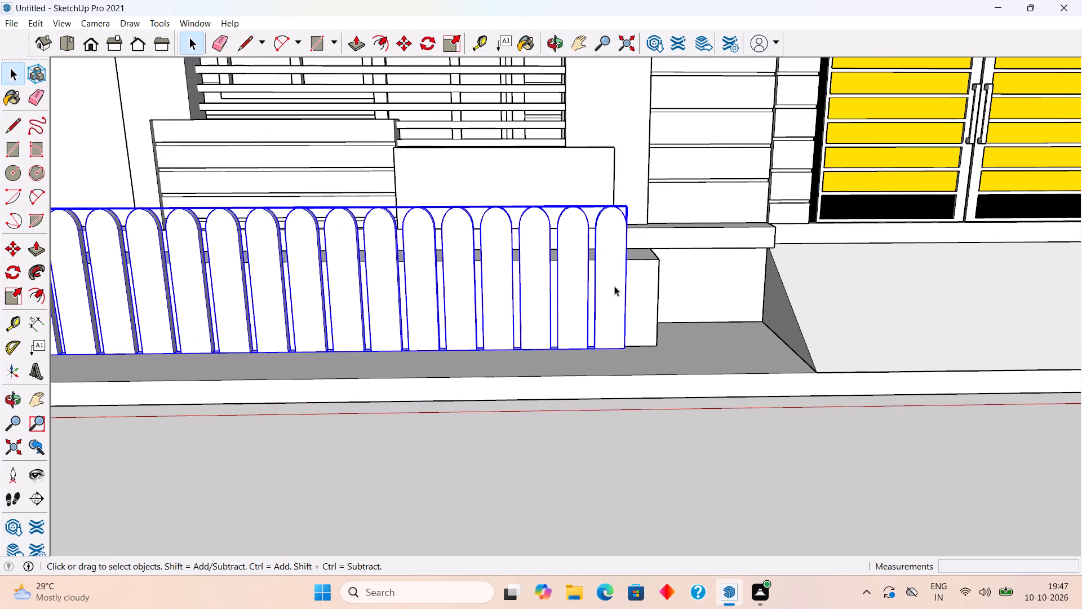
triple_click(614, 286)
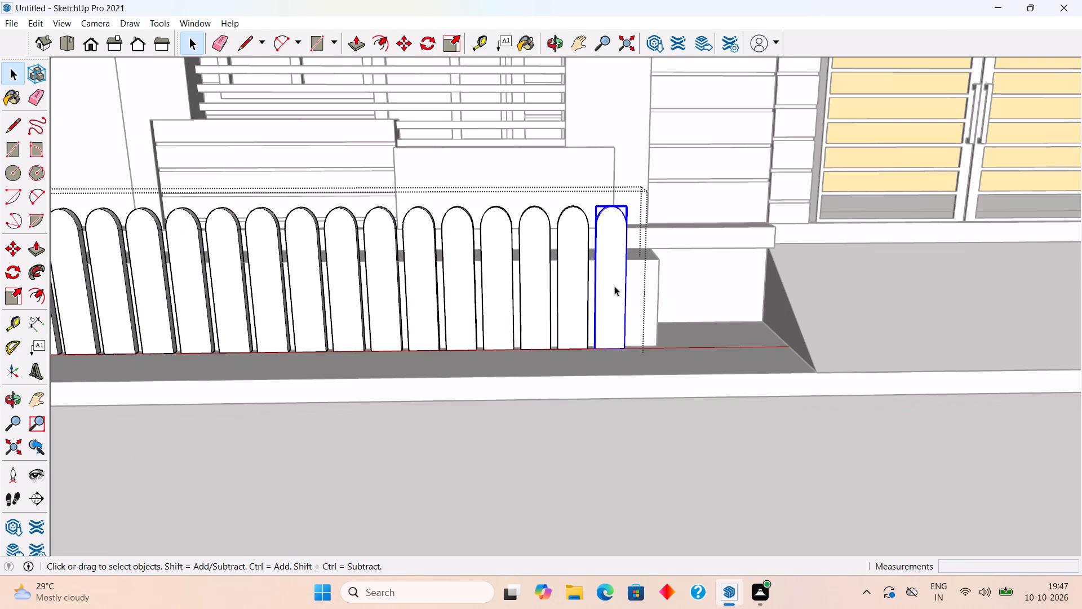
key(m)
click(614, 286)
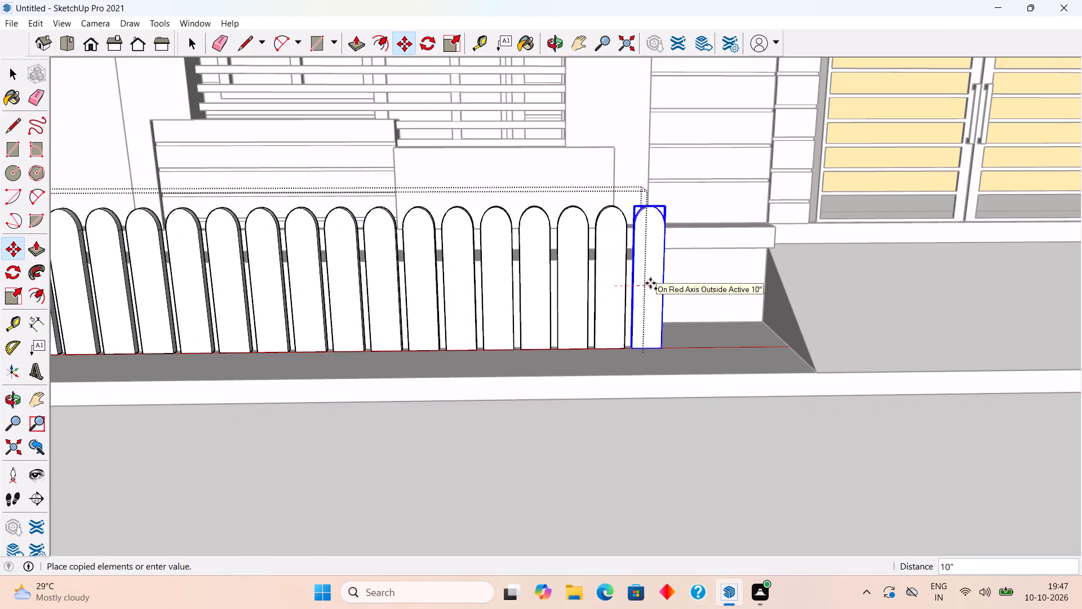
text(10")
key(Return)
key(space)
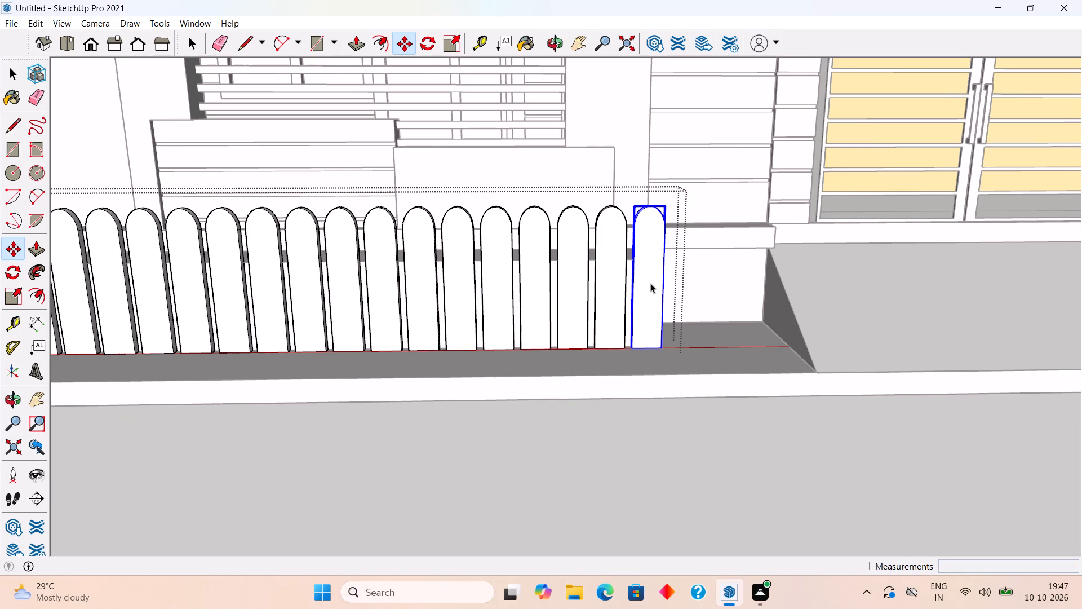
scroll(650, 293, down, 3)
click(703, 507)
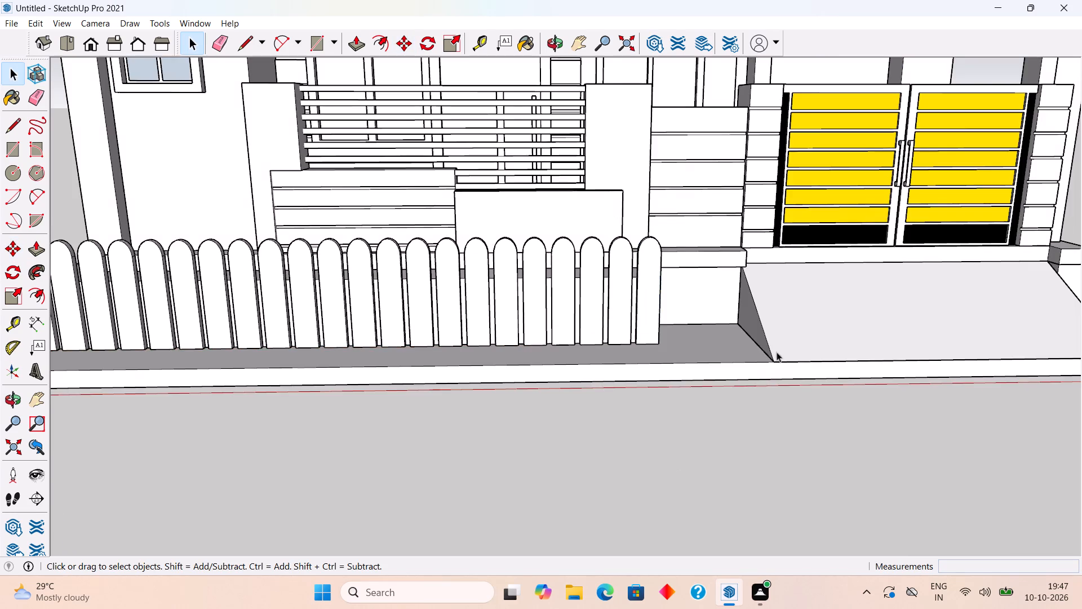
Examine the picket row against the base slab, ramp and whole front elevation from several angles.
middle_drag(746, 340, 595, 508)
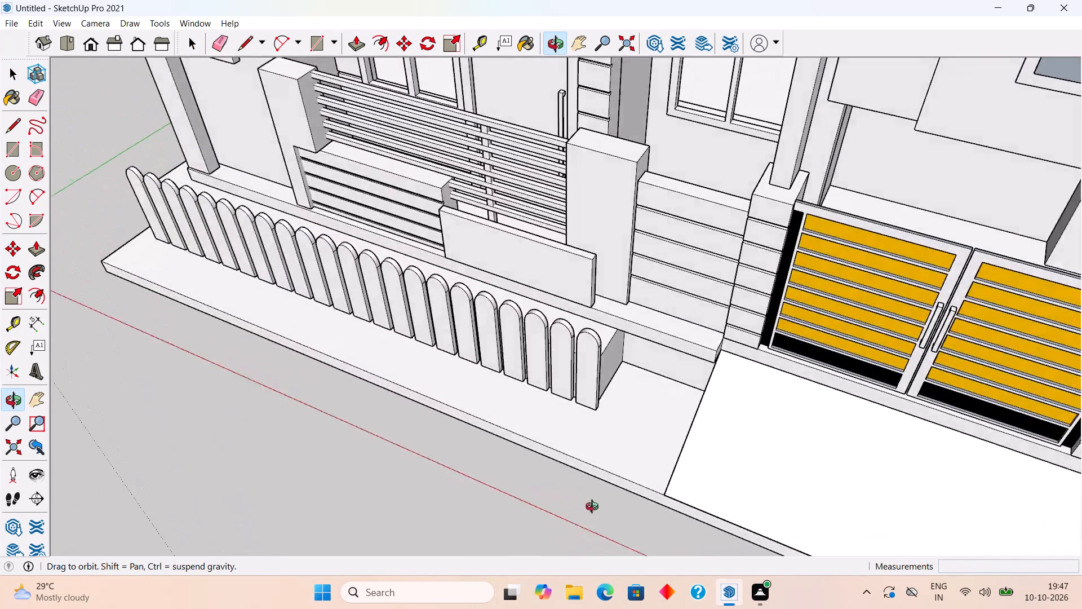
middle_drag(595, 508, 686, 453)
scroll(686, 453, down, 4)
scroll(616, 425, down, 2)
middle_drag(614, 433, 707, 377)
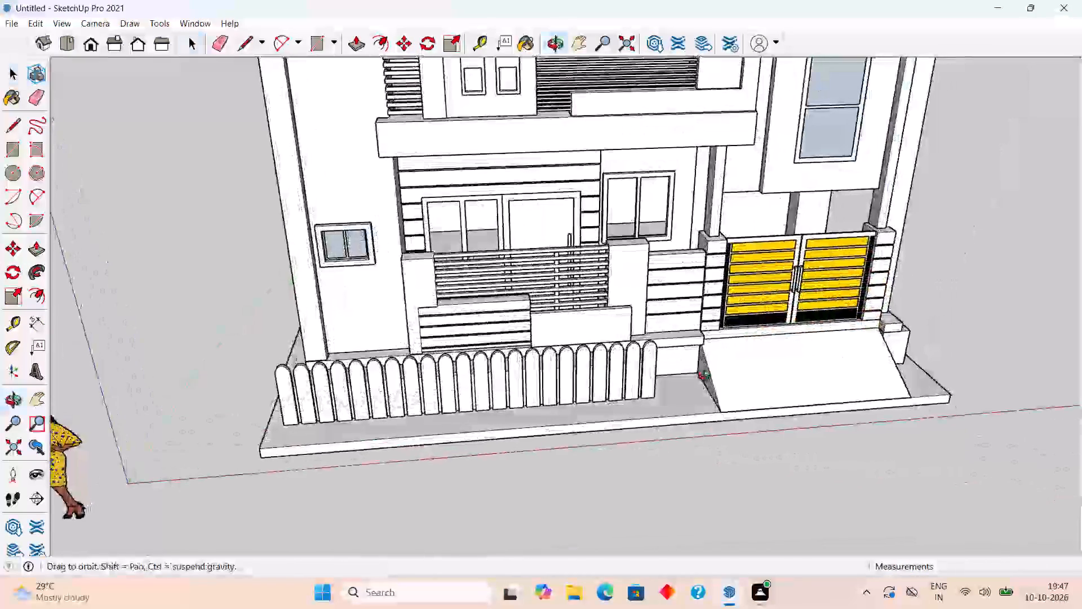
middle_drag(707, 377, 708, 373)
scroll(708, 373, up, 1)
scroll(708, 373, down, 8)
middle_drag(733, 376, 714, 253)
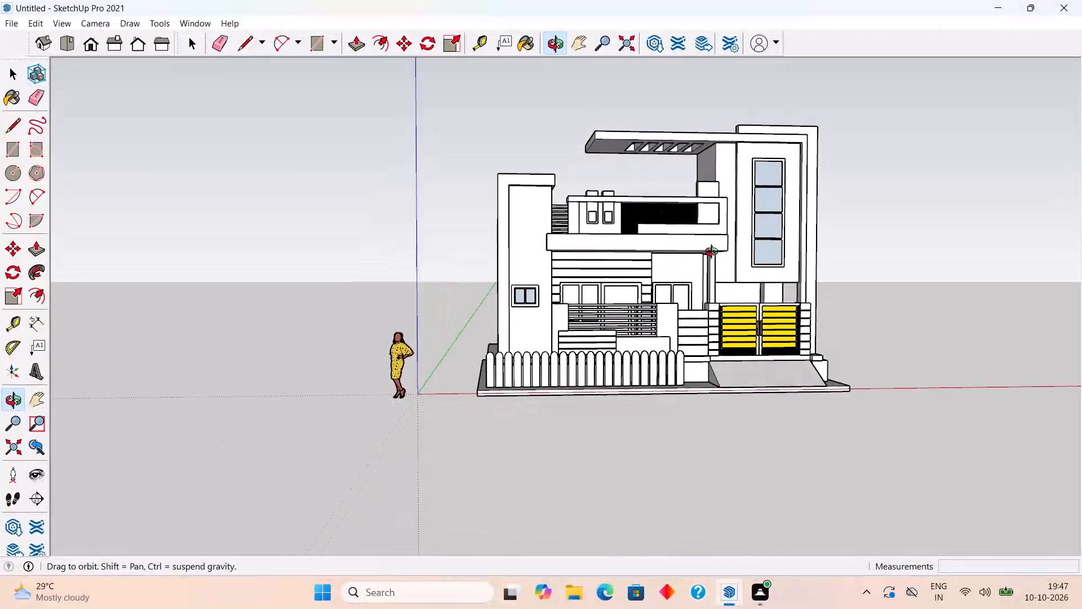
middle_drag(714, 253, 682, 361)
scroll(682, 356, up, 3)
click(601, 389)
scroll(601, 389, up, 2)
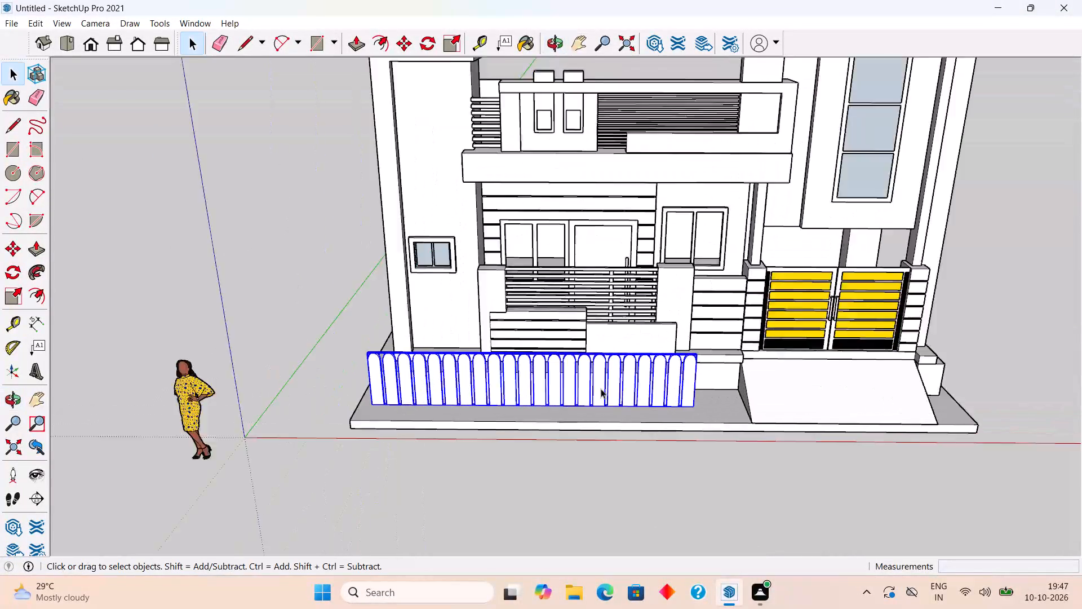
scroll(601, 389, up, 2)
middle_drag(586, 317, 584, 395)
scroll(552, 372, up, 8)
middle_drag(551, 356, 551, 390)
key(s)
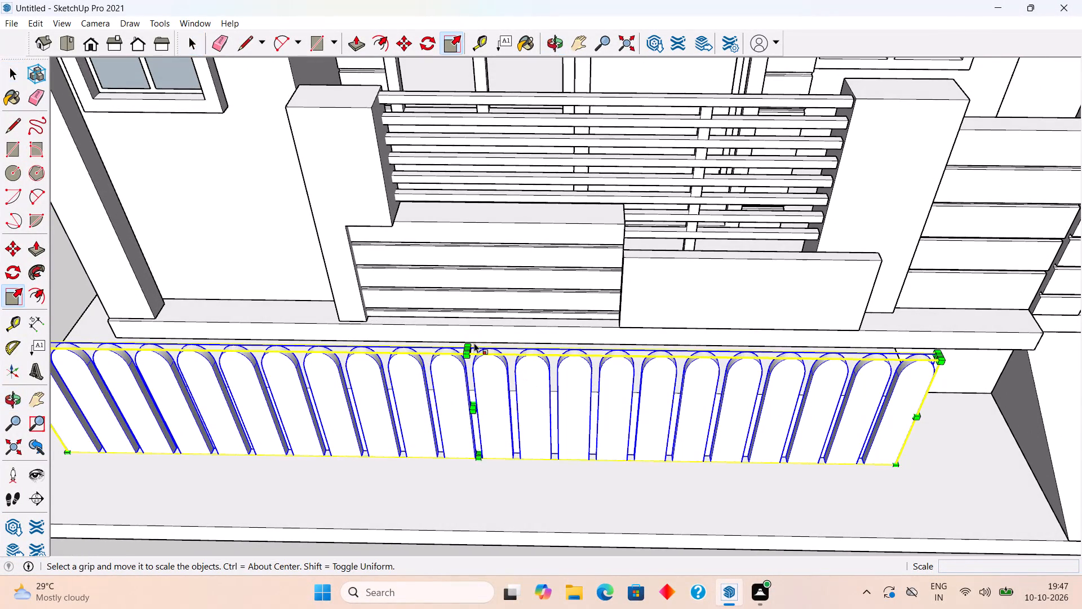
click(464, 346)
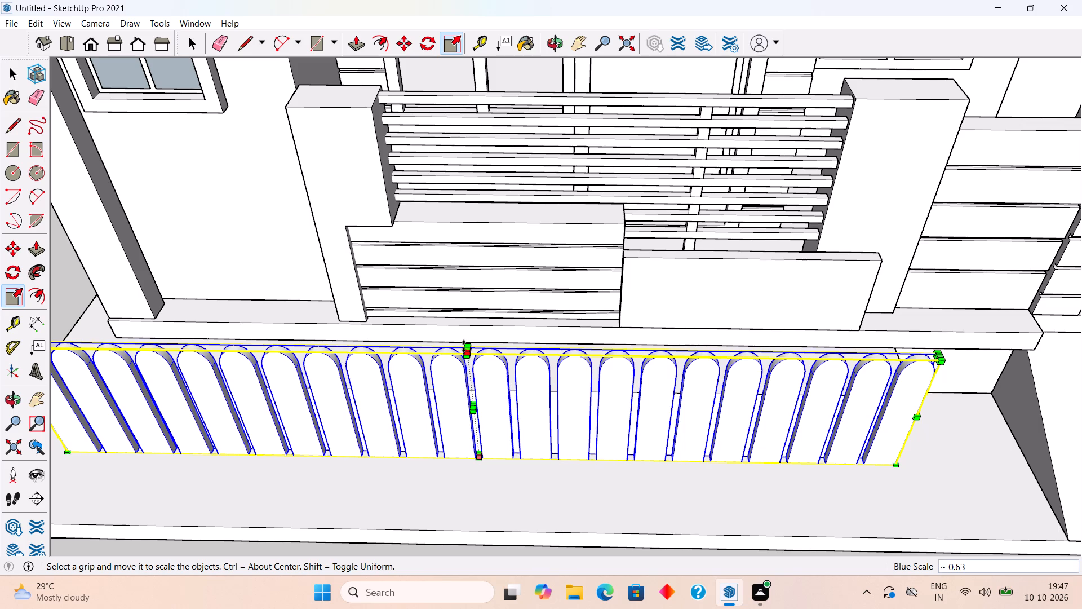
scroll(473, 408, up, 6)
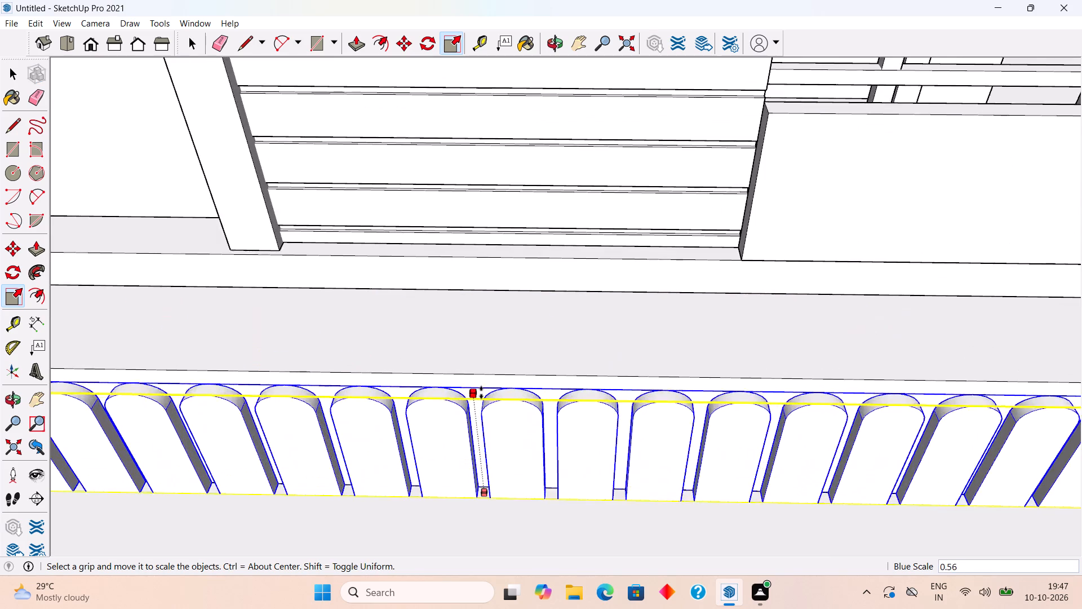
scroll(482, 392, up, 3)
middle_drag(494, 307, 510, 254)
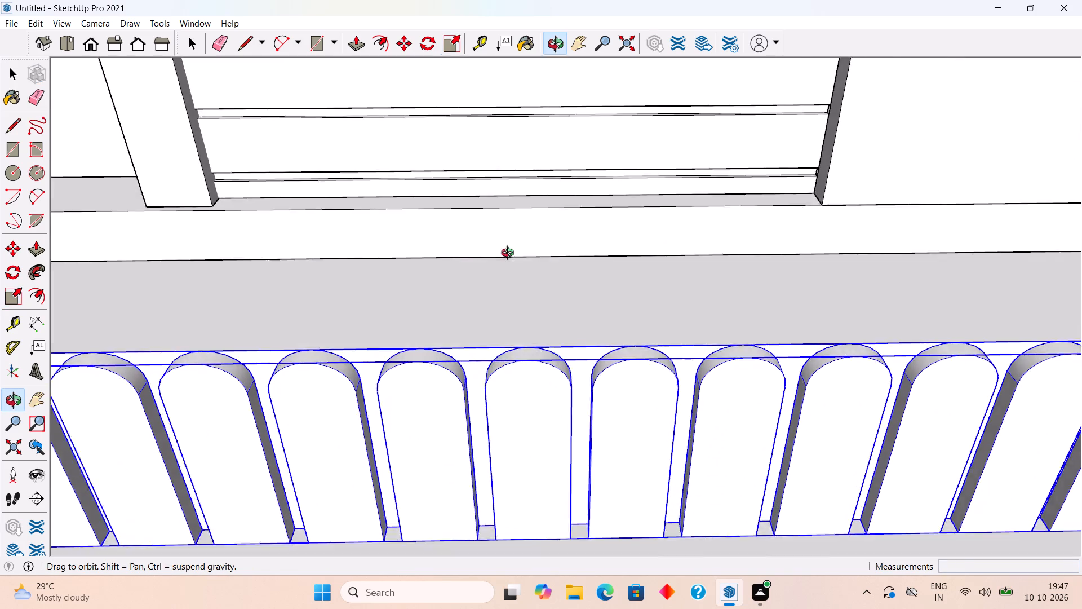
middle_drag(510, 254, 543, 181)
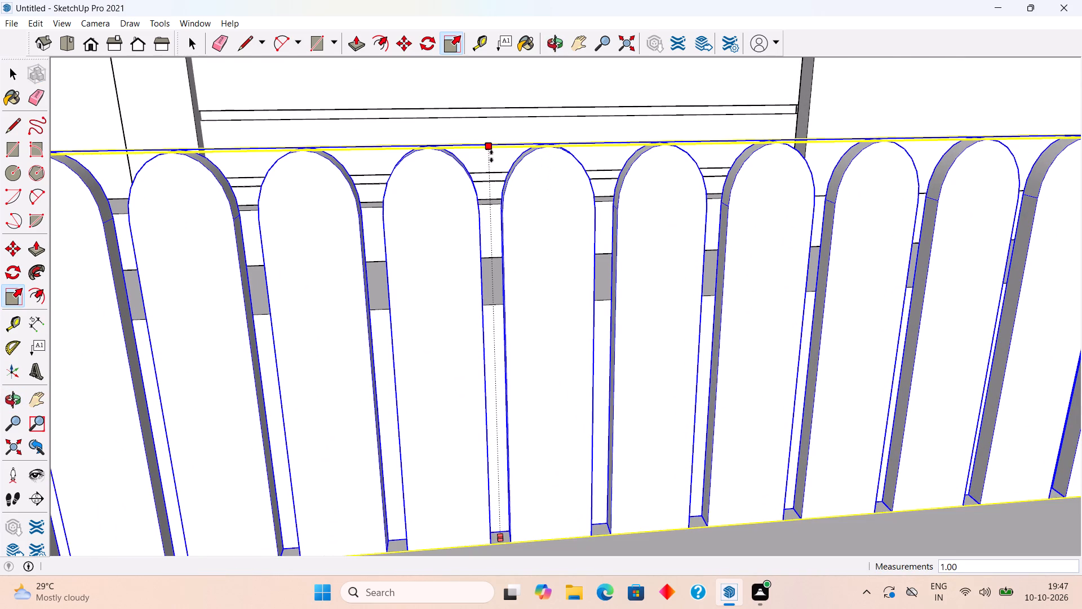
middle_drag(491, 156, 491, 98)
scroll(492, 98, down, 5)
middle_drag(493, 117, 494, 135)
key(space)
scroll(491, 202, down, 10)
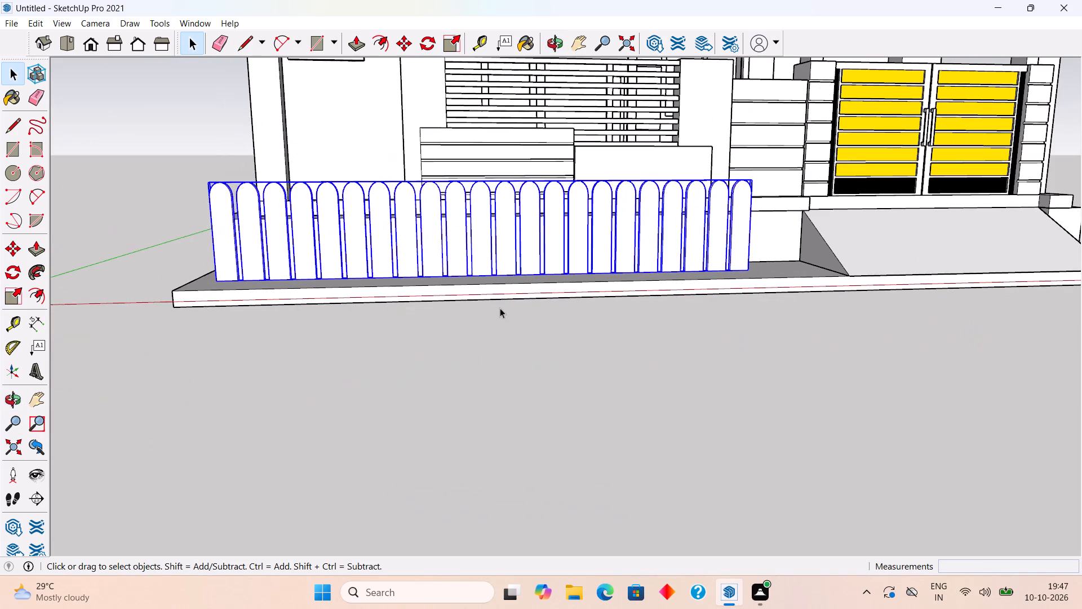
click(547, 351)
Review the picket row and the gate ramp from the side and front of the house.
middle_drag(738, 256, 529, 350)
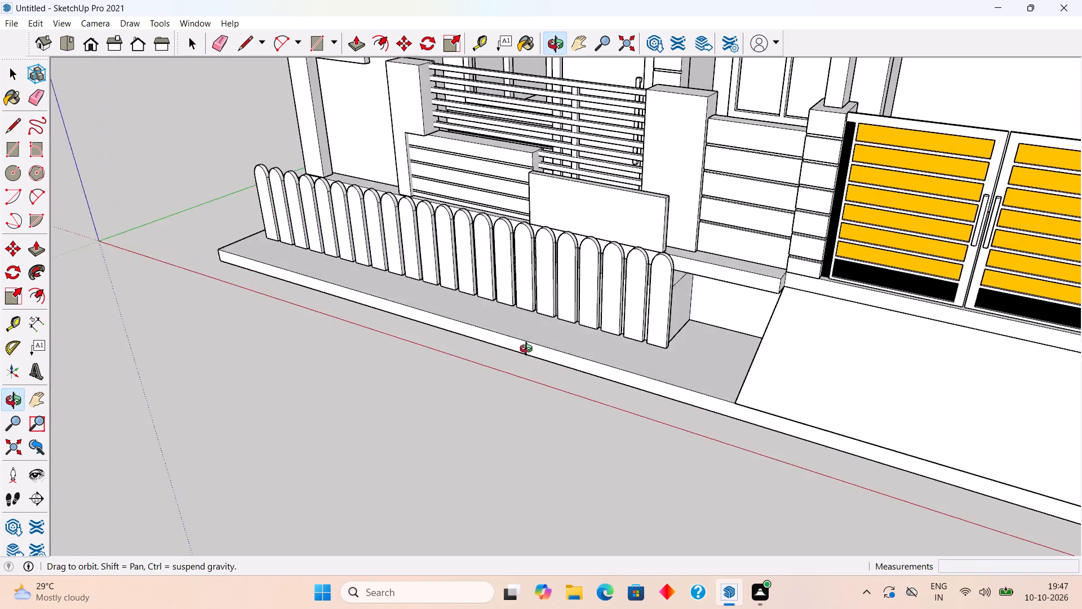
middle_drag(529, 350, 633, 367)
scroll(632, 368, down, 3)
middle_drag(648, 336, 664, 298)
scroll(664, 298, down, 4)
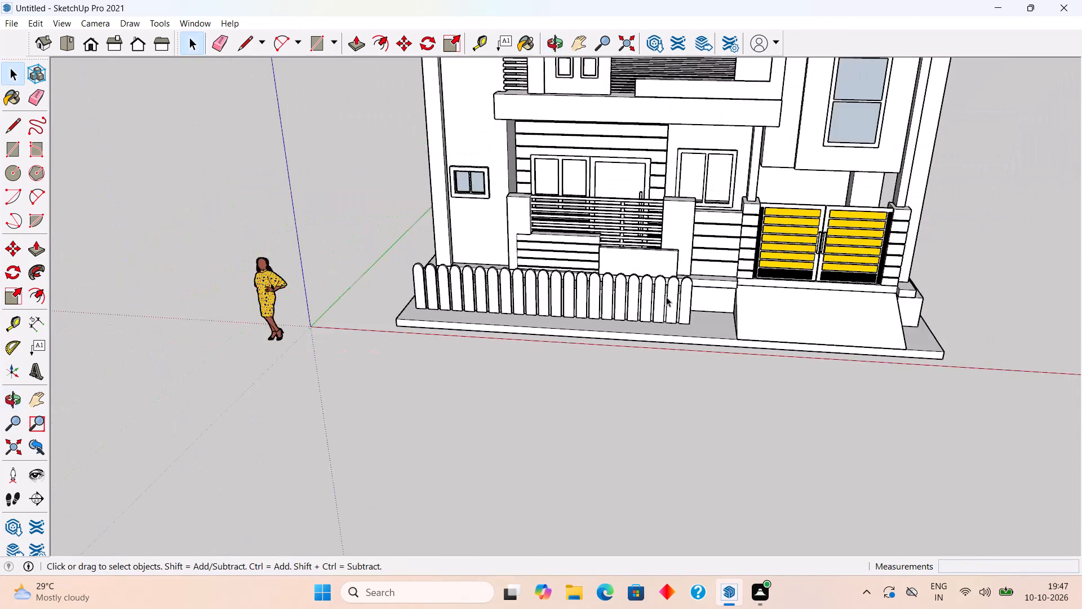
scroll(666, 297, down, 7)
middle_drag(710, 361, 778, 316)
scroll(781, 314, up, 1)
scroll(707, 300, up, 5)
scroll(434, 298, up, 3)
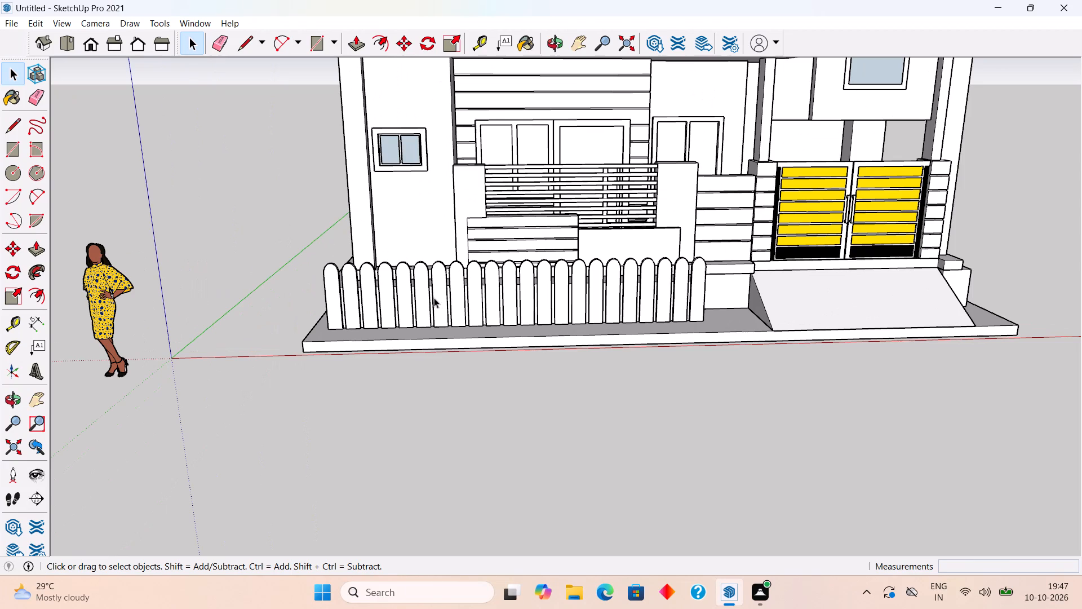
Scale the picket group down in height along the blue axis to about 0.63, from its top edge.
click(489, 285)
scroll(489, 285, up, 4)
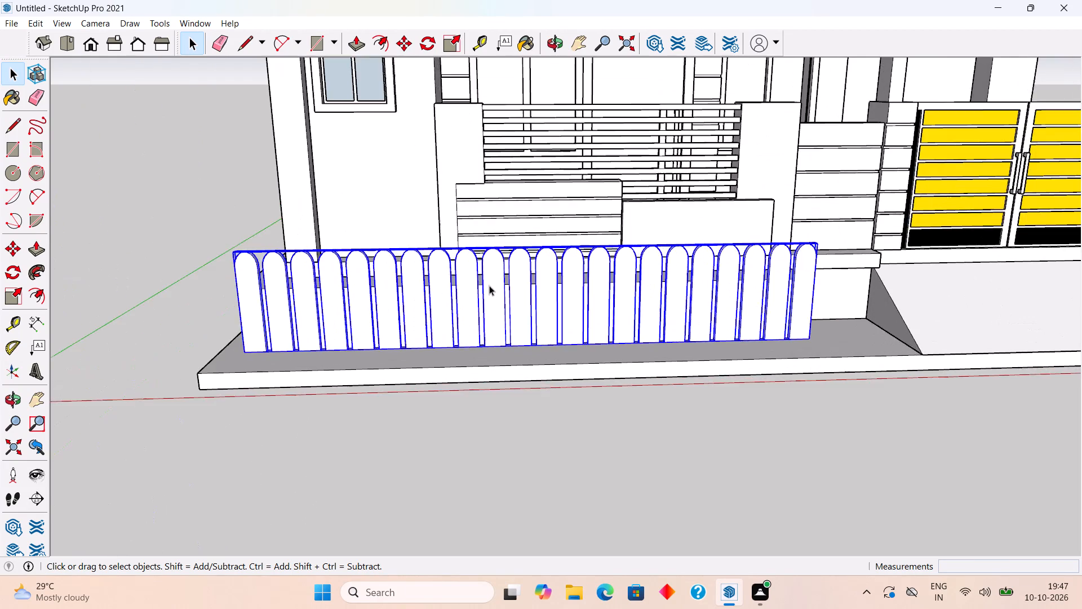
middle_drag(489, 285, 613, 423)
scroll(592, 319, up, 8)
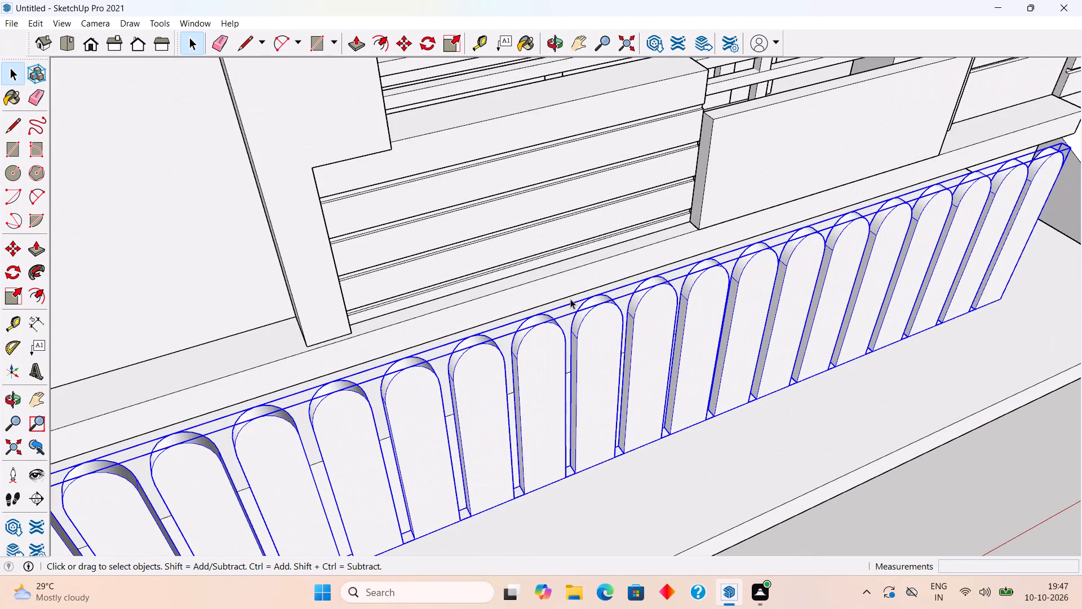
key(s)
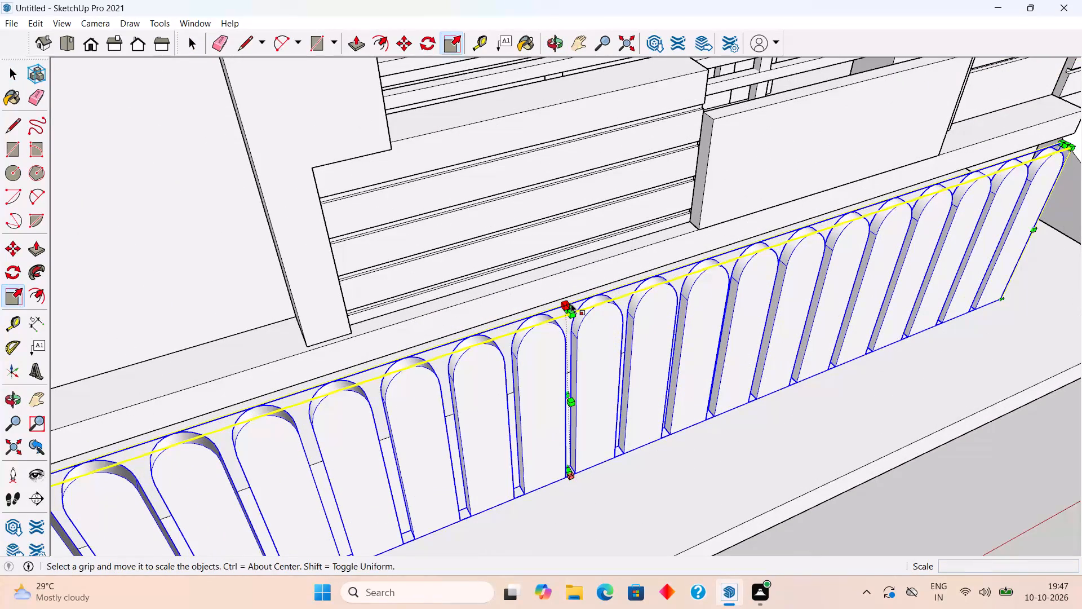
click(571, 304)
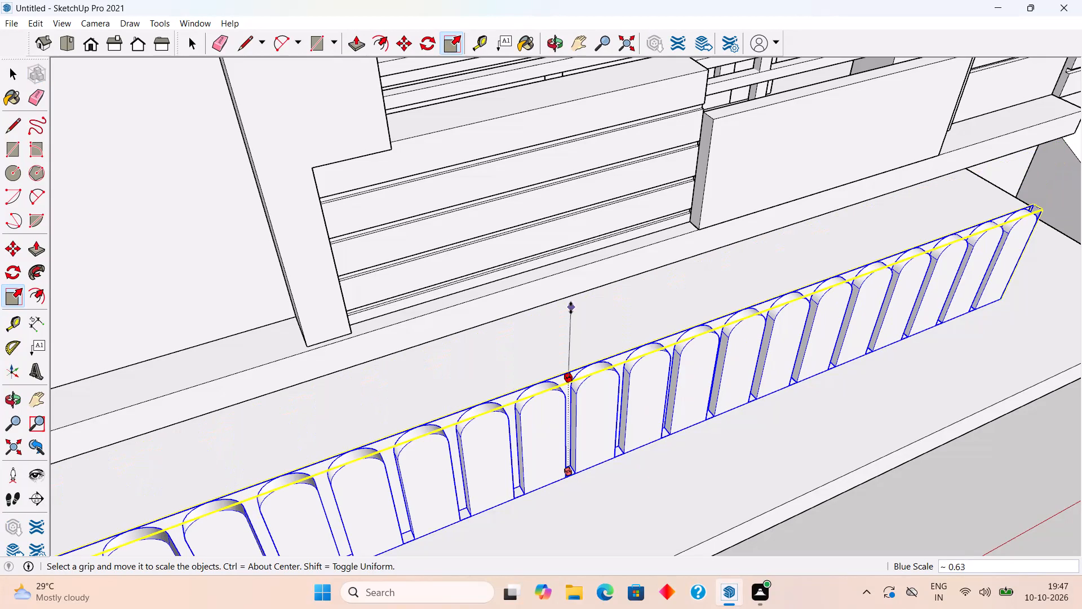
click(571, 308)
key(space)
click(848, 518)
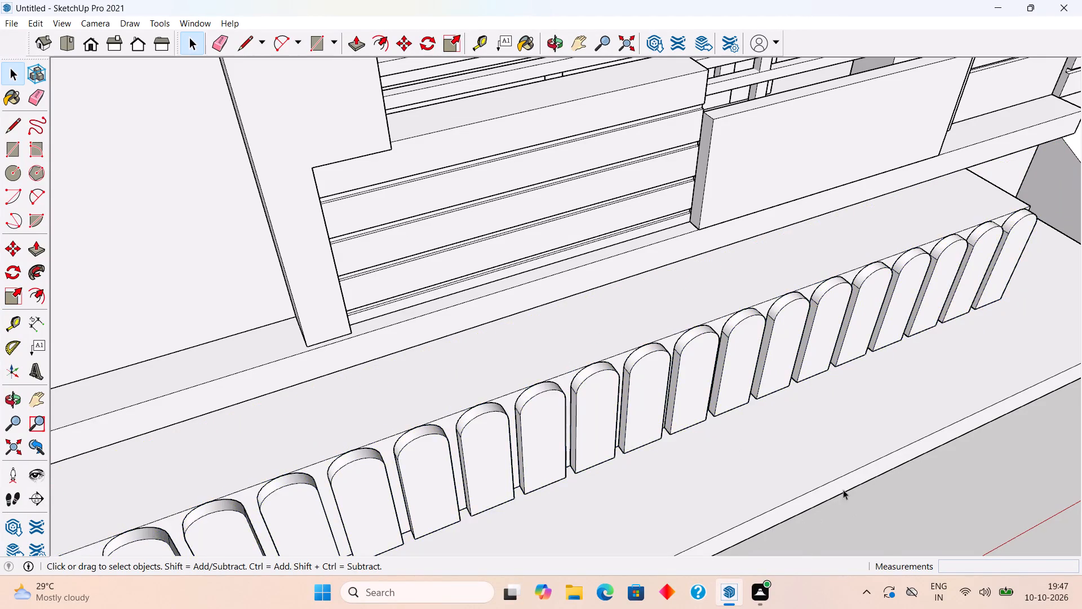
Scale the picket group up in height along the blue axis by a factor of 1.2.
middle_drag(835, 484, 697, 315)
scroll(700, 320, down, 3)
middle_drag(691, 361, 720, 431)
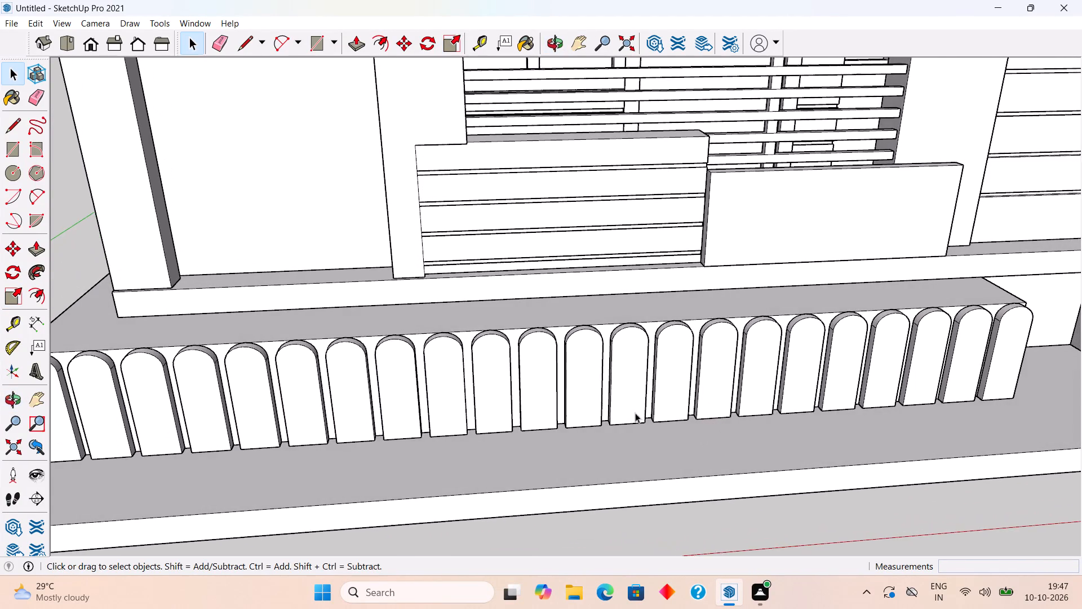
scroll(505, 367, up, 4)
click(505, 367)
scroll(493, 319, up, 5)
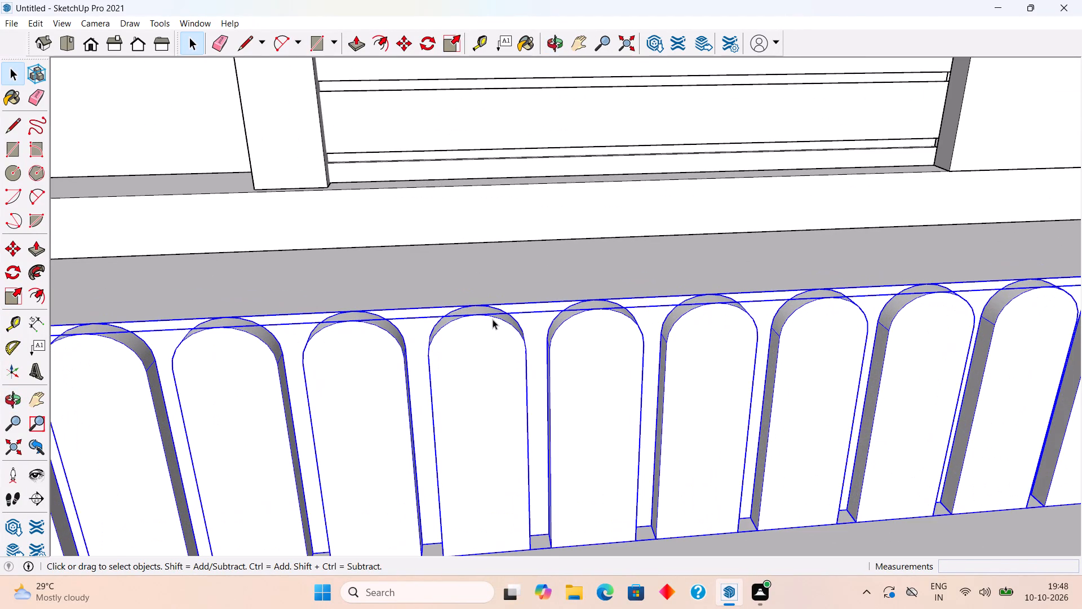
key(s)
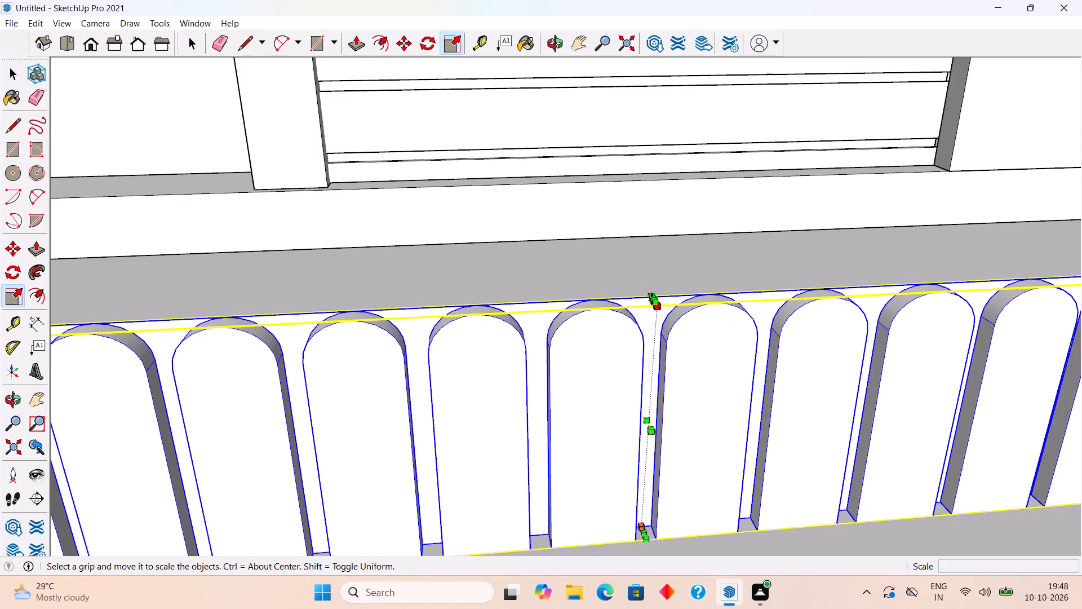
click(652, 299)
scroll(656, 301, up, 2)
middle_drag(656, 301, 656, 307)
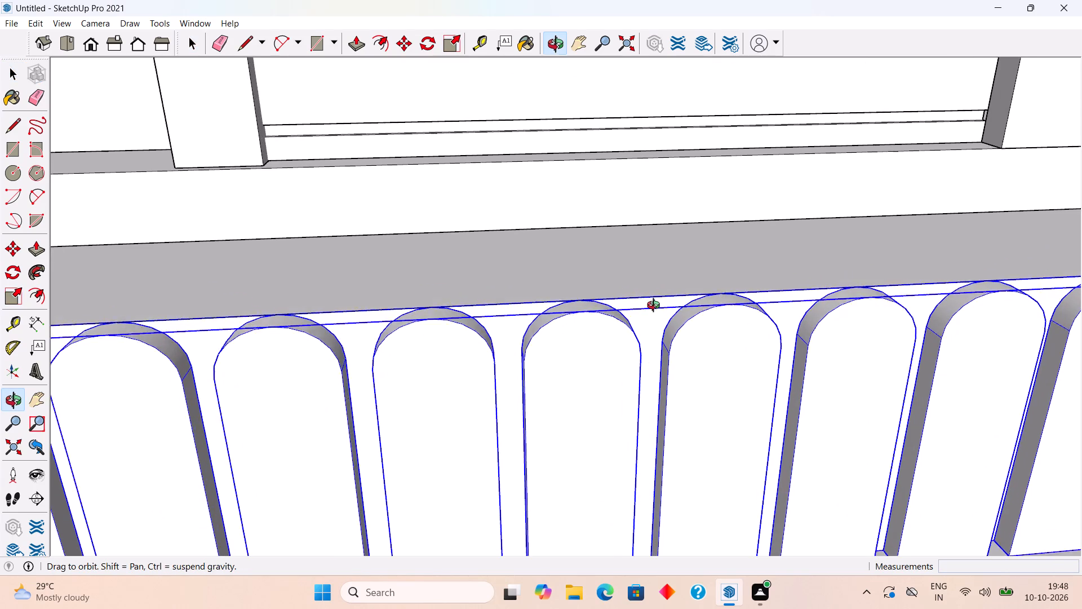
middle_drag(656, 307, 656, 341)
drag(658, 352, 654, 337)
click(653, 353)
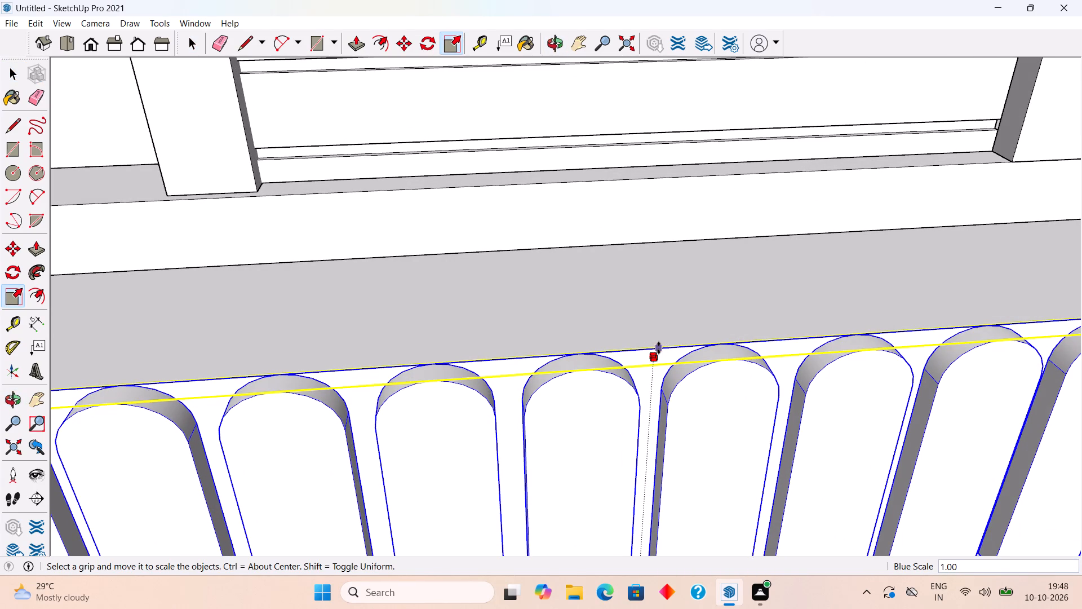
scroll(653, 367, up, 4)
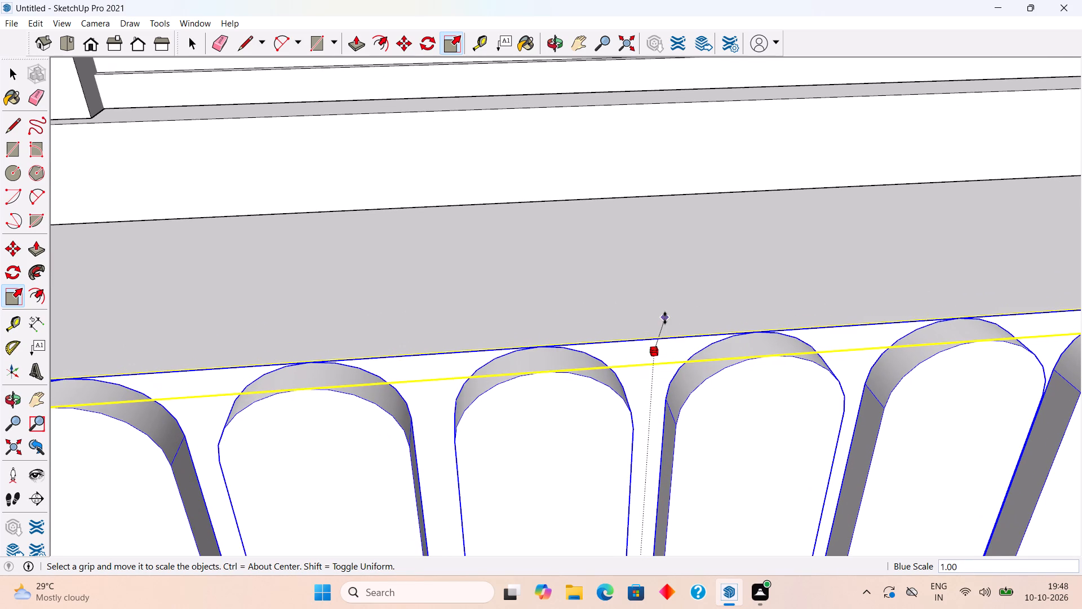
text(1.)
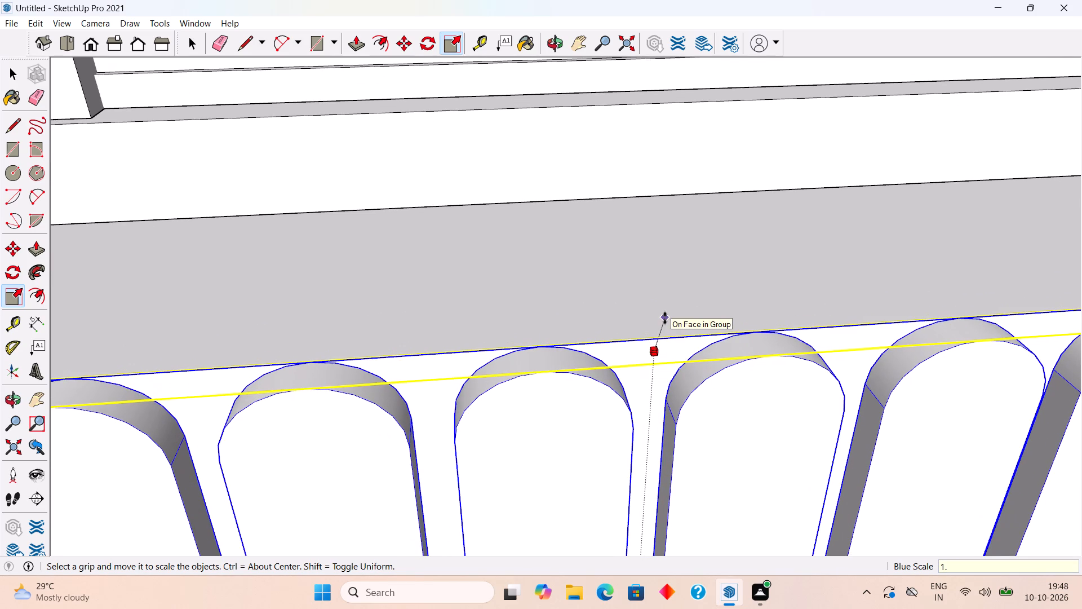
key(2)
key(Return)
key(space)
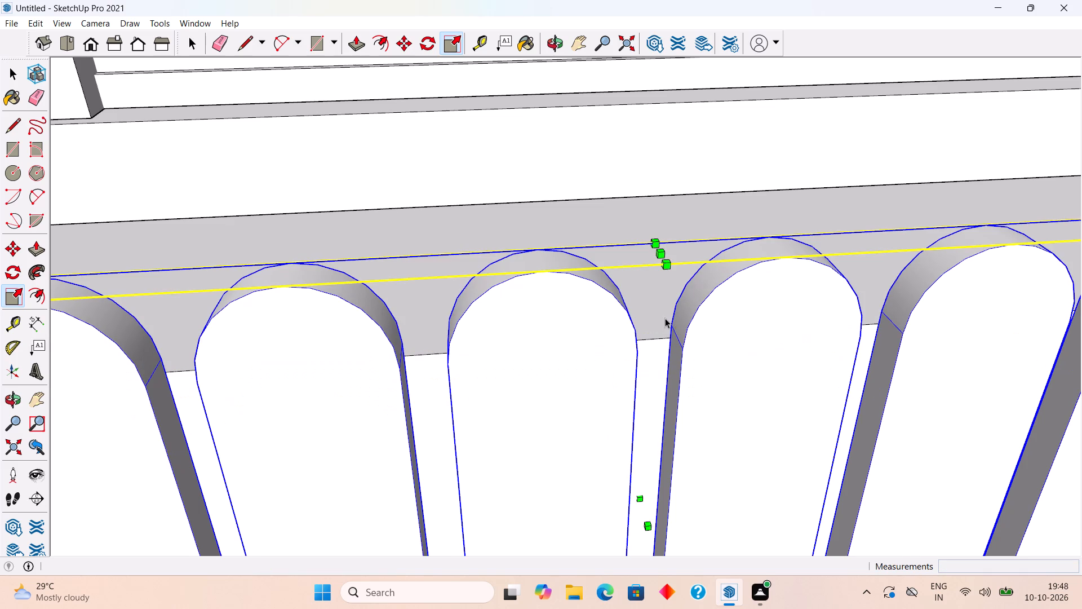
scroll(665, 318, down, 16)
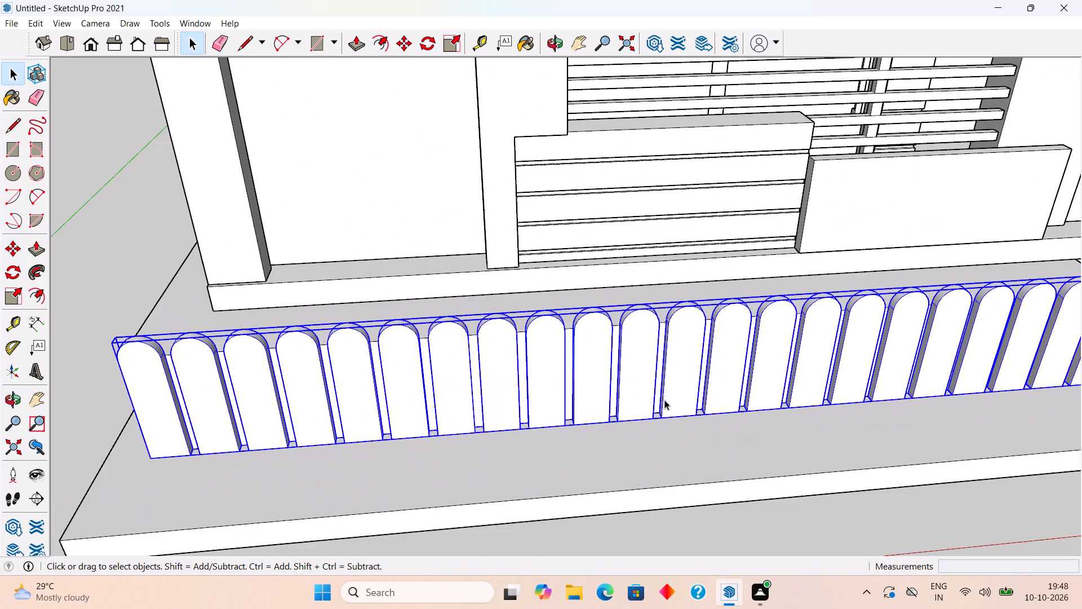
scroll(667, 422, down, 5)
click(706, 518)
Examine the picket row's proportions against the base slab, ramp and whole front elevation.
middle_drag(739, 471, 687, 336)
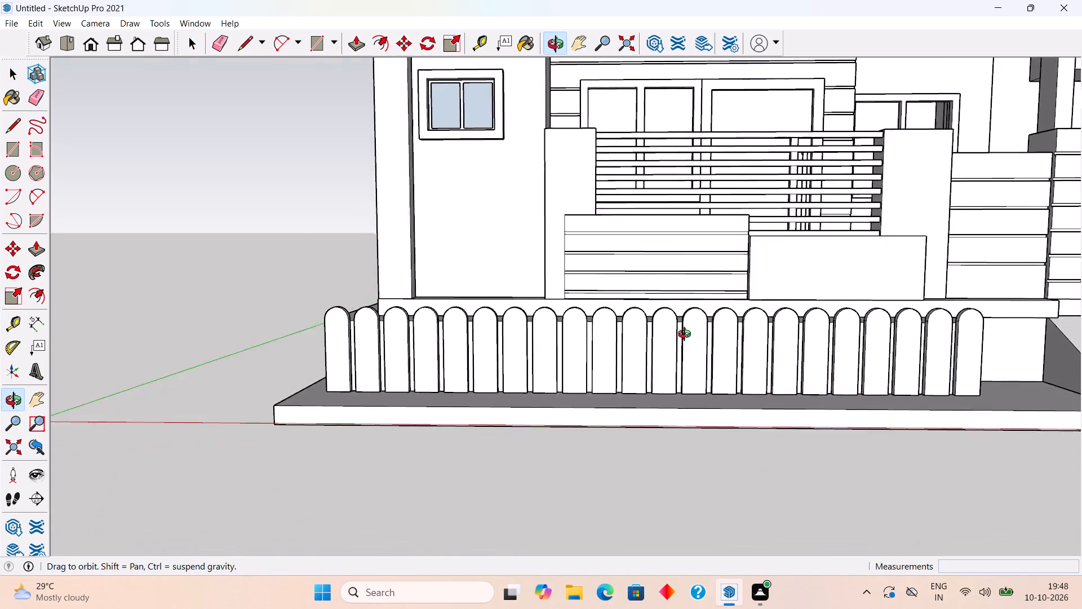
middle_drag(687, 336, 636, 329)
scroll(636, 329, down, 4)
middle_drag(648, 339, 685, 348)
scroll(685, 348, down, 2)
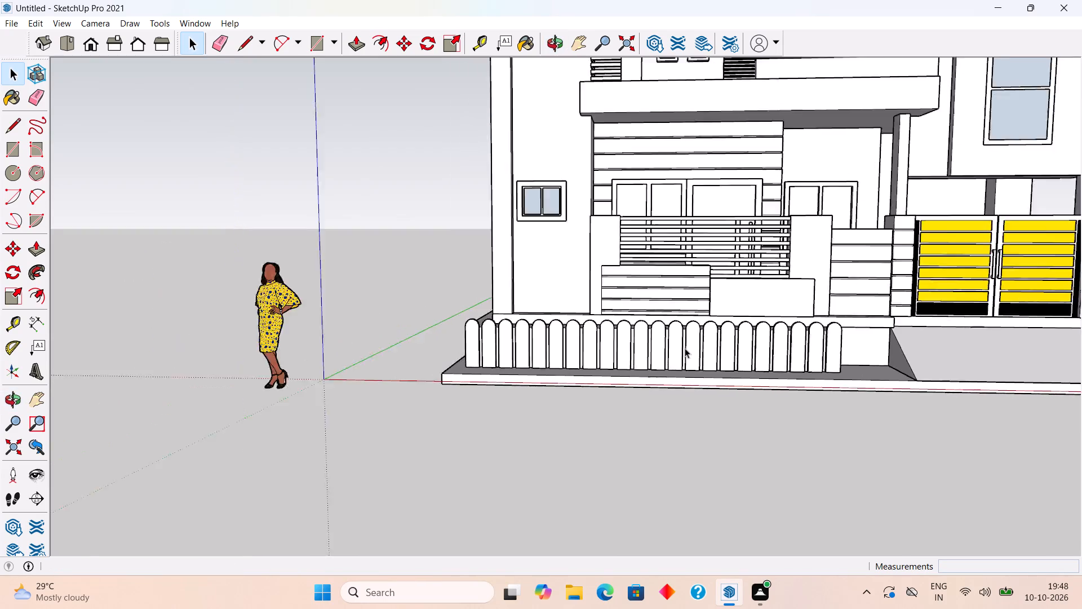
scroll(685, 348, down, 2)
scroll(756, 340, down, 7)
scroll(946, 193, up, 4)
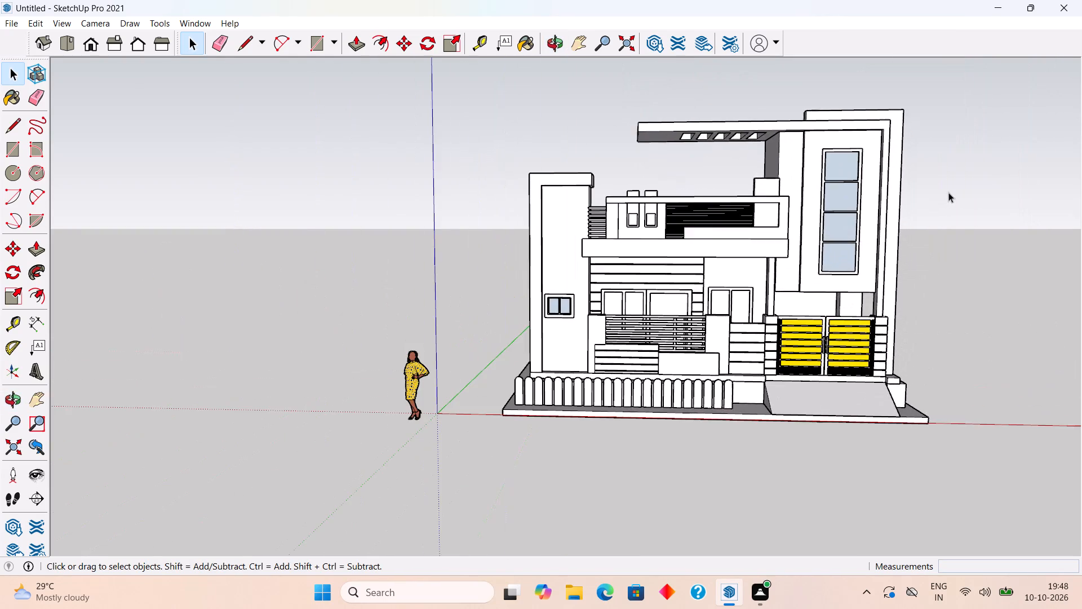
middle_drag(933, 276, 985, 272)
scroll(984, 272, up, 3)
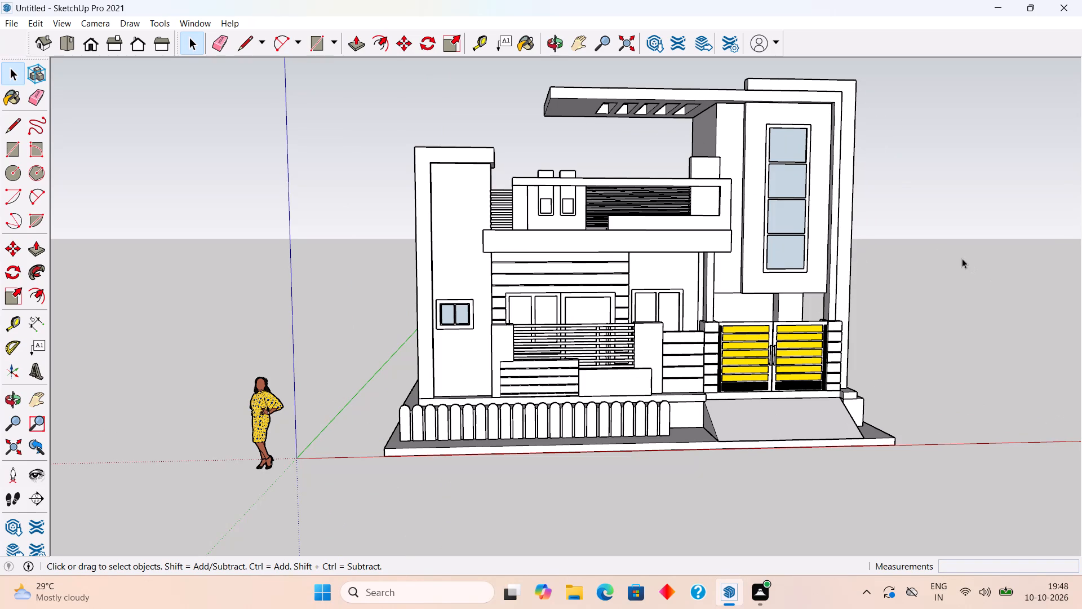
middle_drag(636, 418, 564, 428)
scroll(545, 427, up, 2)
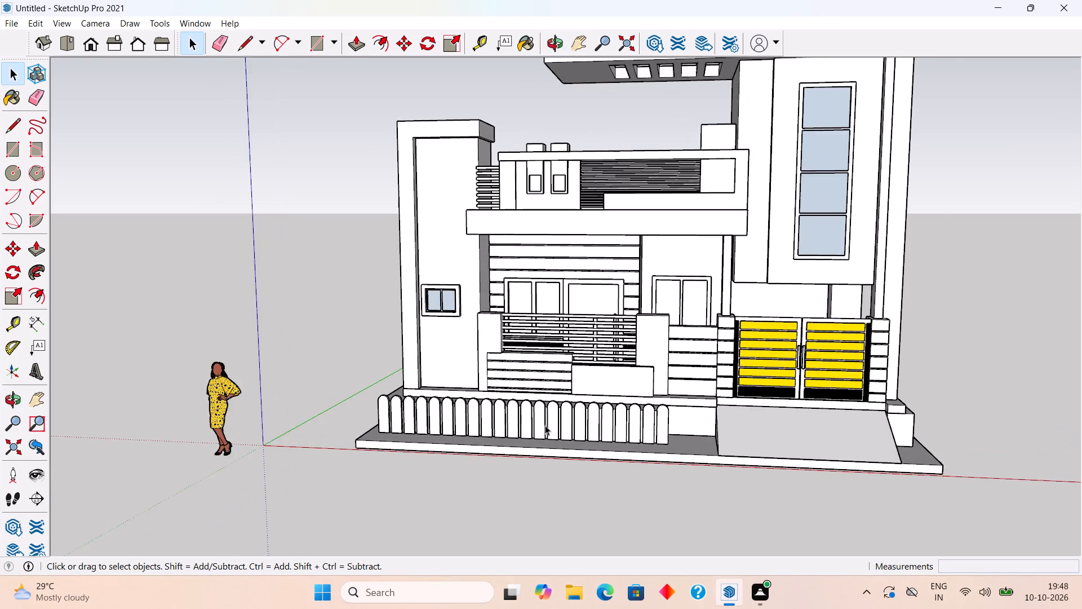
Shorten the picket group along the red axis to a scale of about 0.84, pulling its gate-side end away from the gate.
click(633, 422)
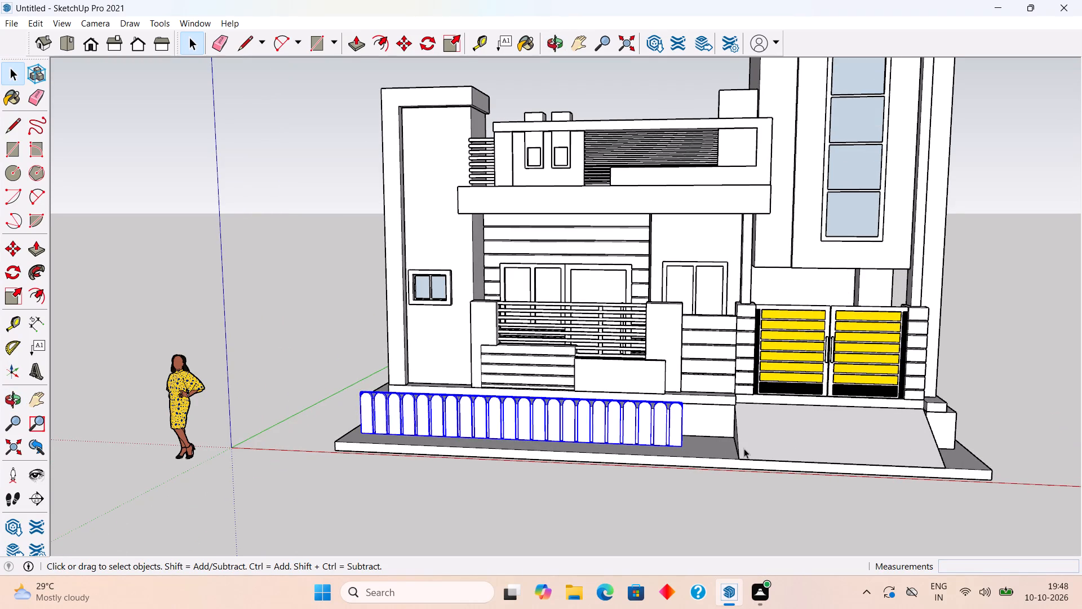
scroll(742, 448, up, 8)
middle_drag(661, 418, 537, 435)
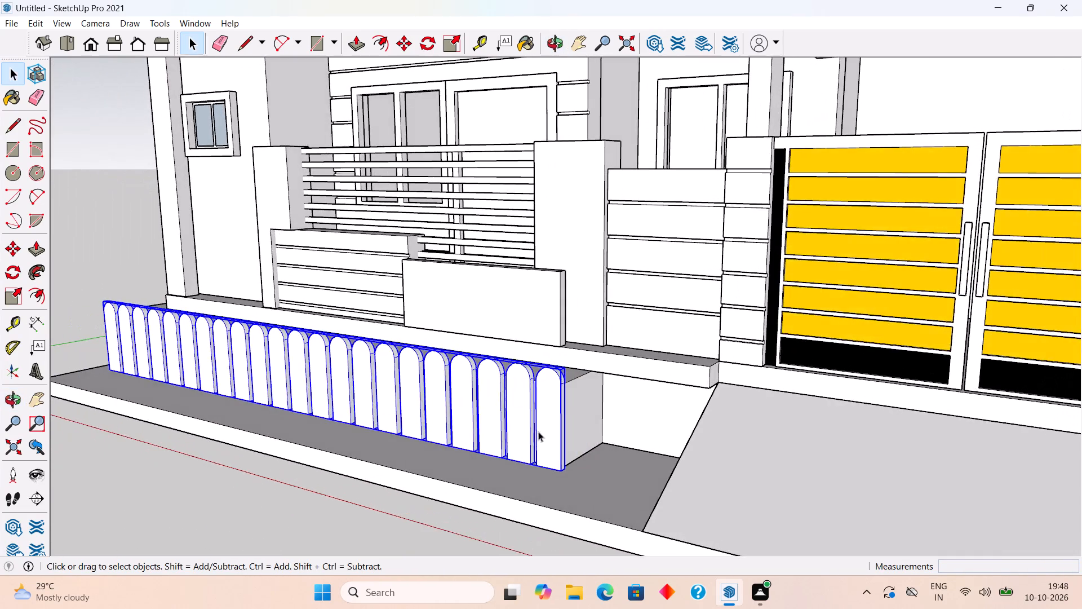
scroll(539, 430, up, 5)
key(s)
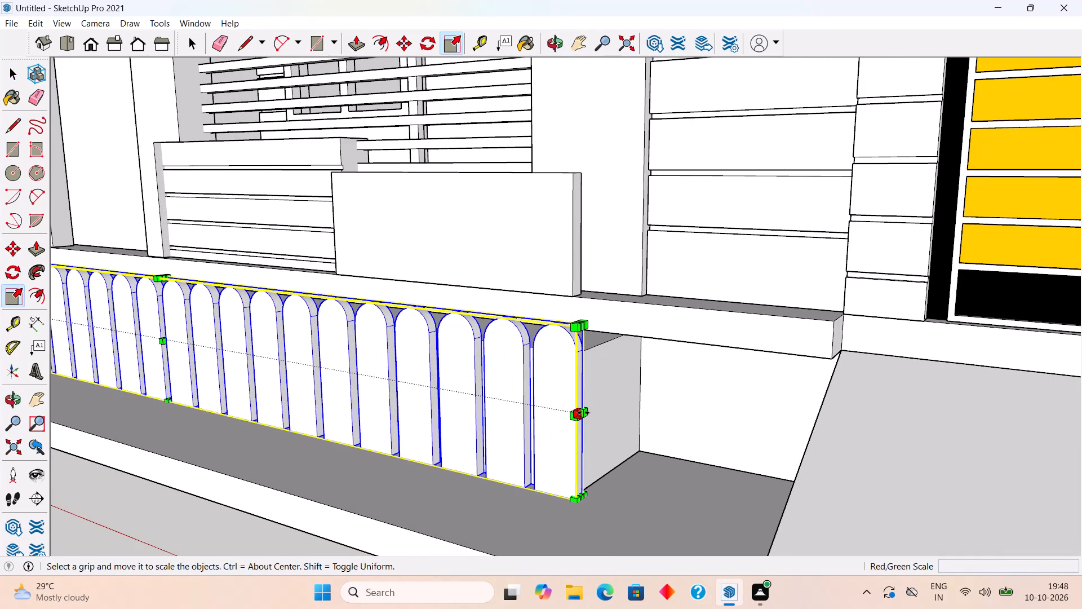
click(584, 414)
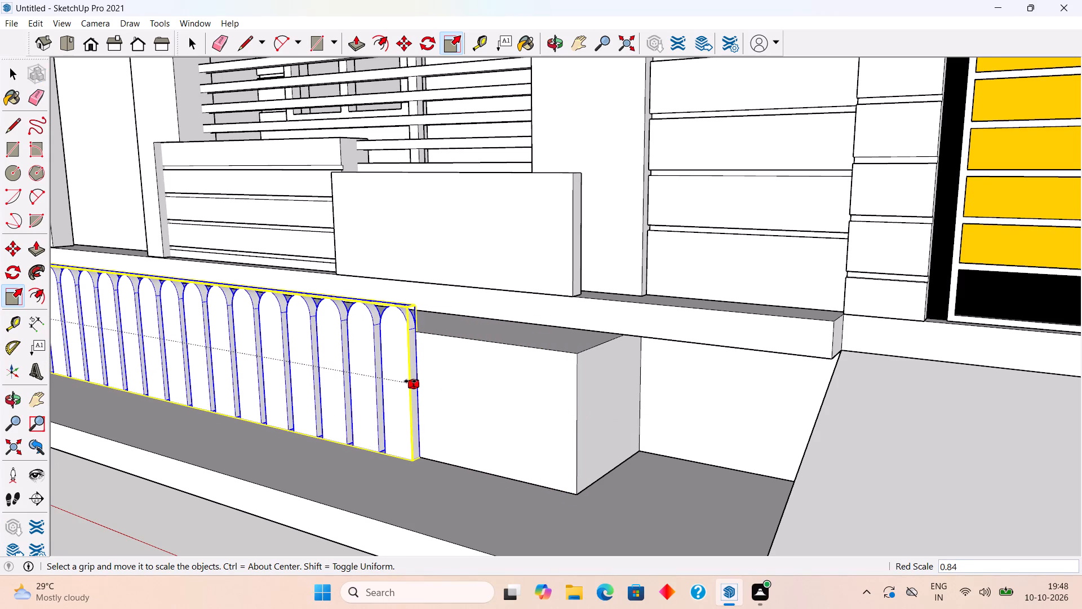
click(410, 381)
middle_drag(410, 381, 683, 369)
scroll(683, 369, down, 10)
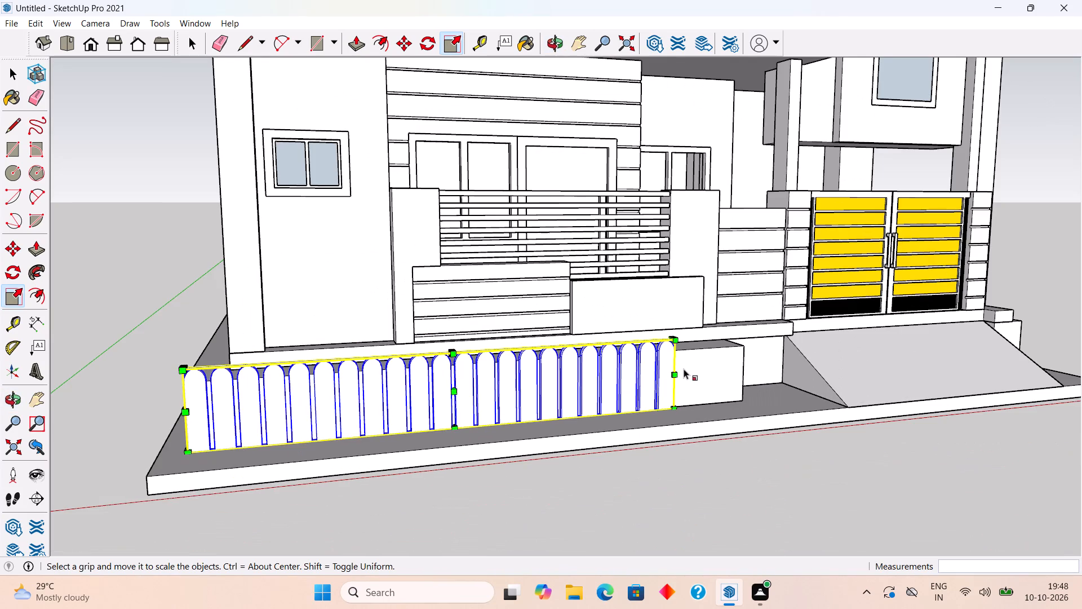
click(696, 492)
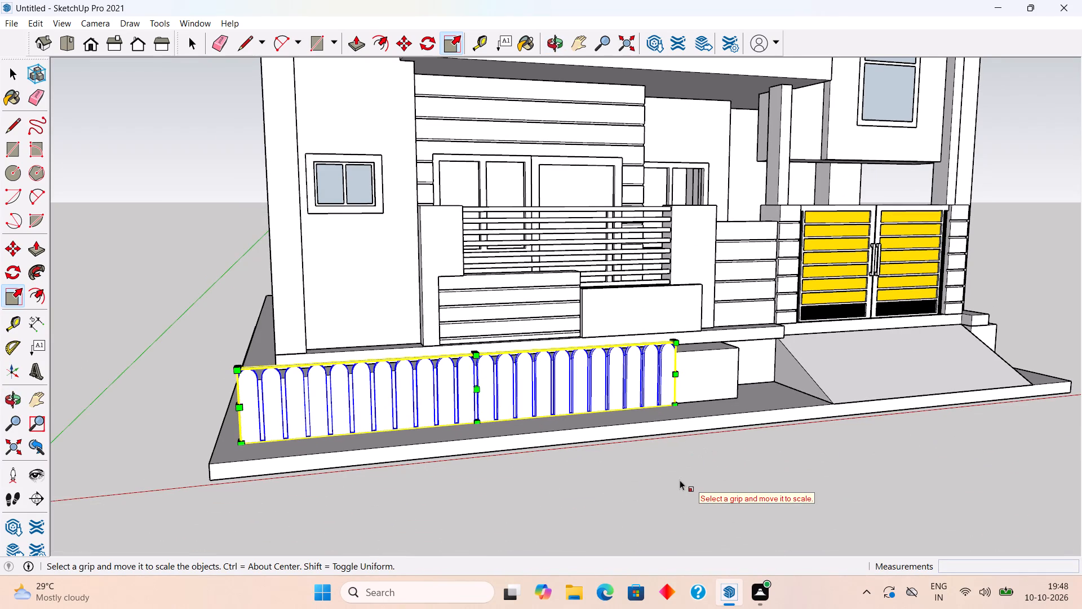
key(space)
click(680, 480)
Shorten the picket group further along the red axis to a scale of about 0.94, from its gate-side end.
middle_drag(724, 391, 613, 393)
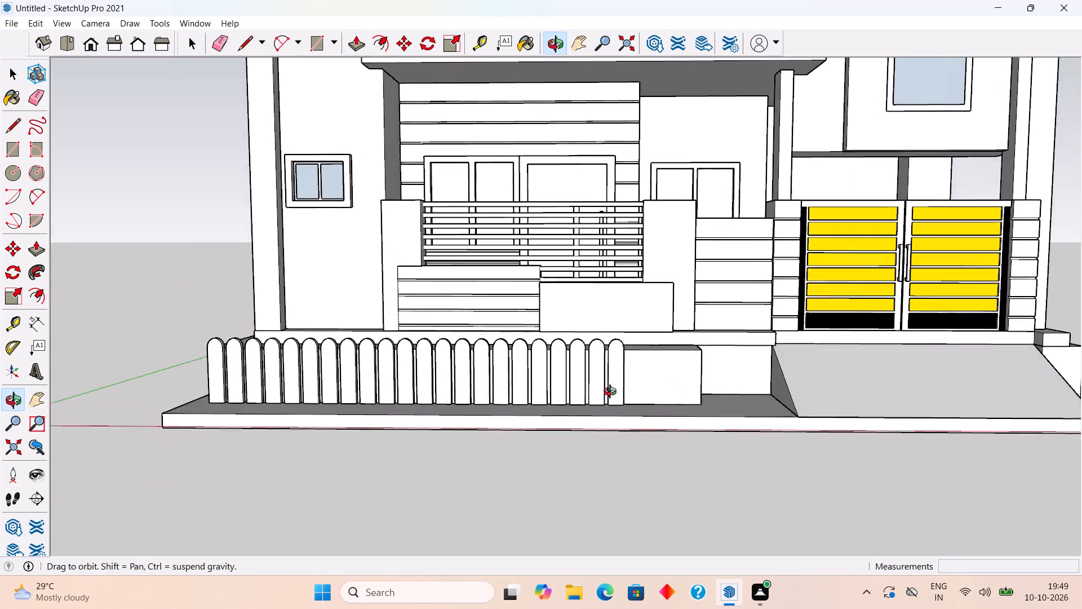
middle_drag(613, 393, 846, 485)
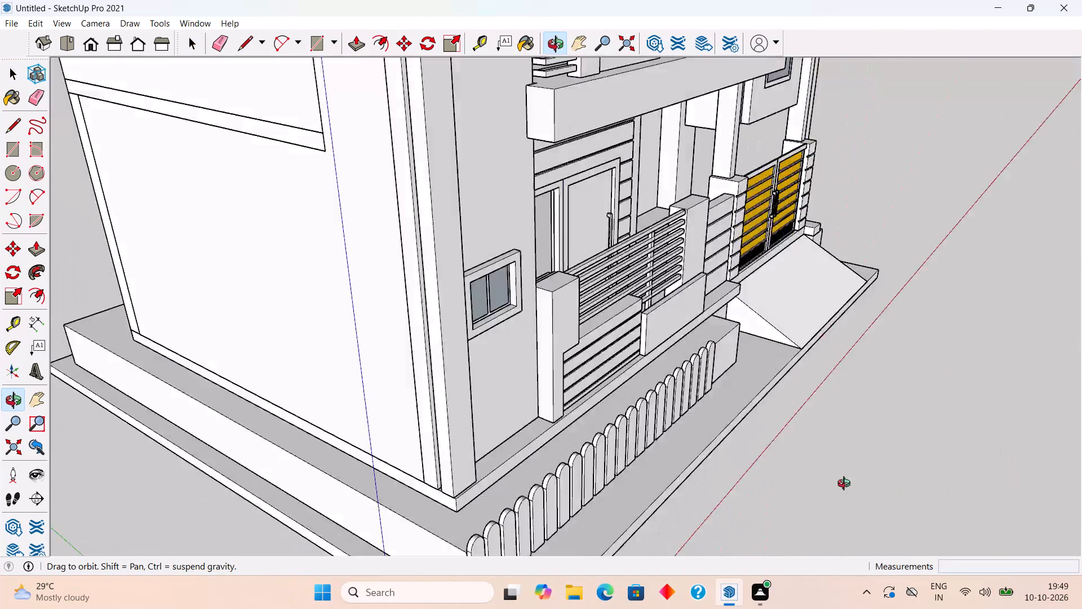
middle_drag(846, 485, 590, 434)
click(573, 399)
scroll(660, 394, up, 5)
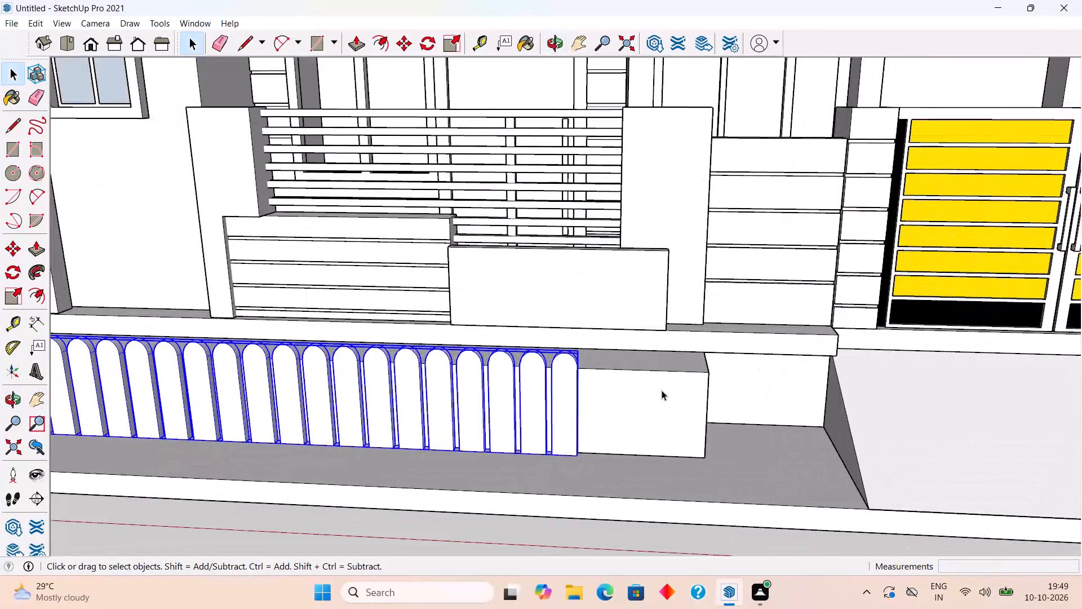
scroll(662, 390, up, 3)
middle_drag(617, 396, 482, 398)
scroll(472, 402, up, 4)
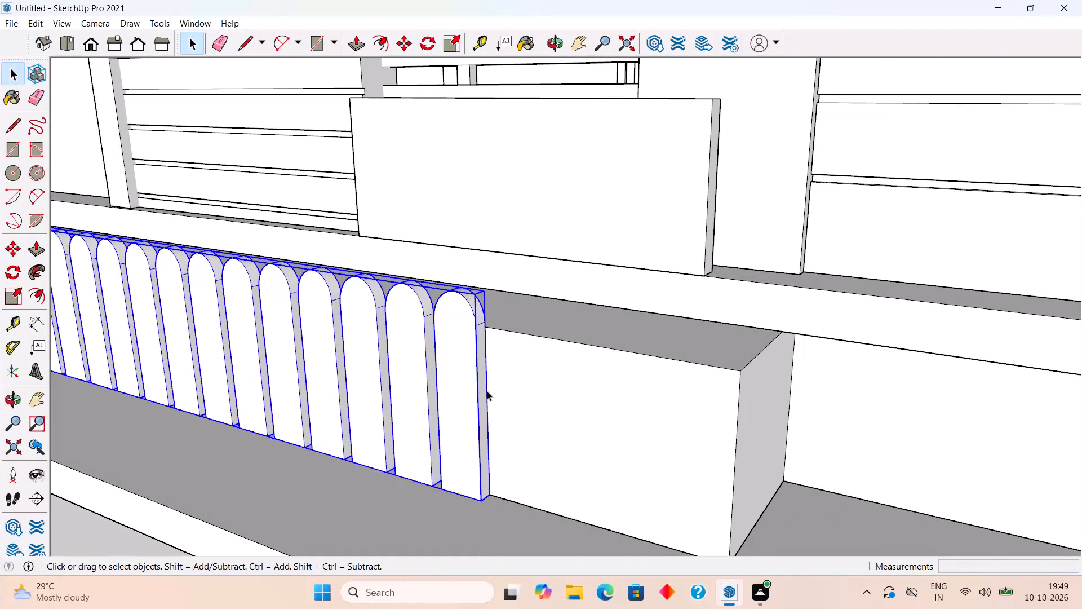
key(s)
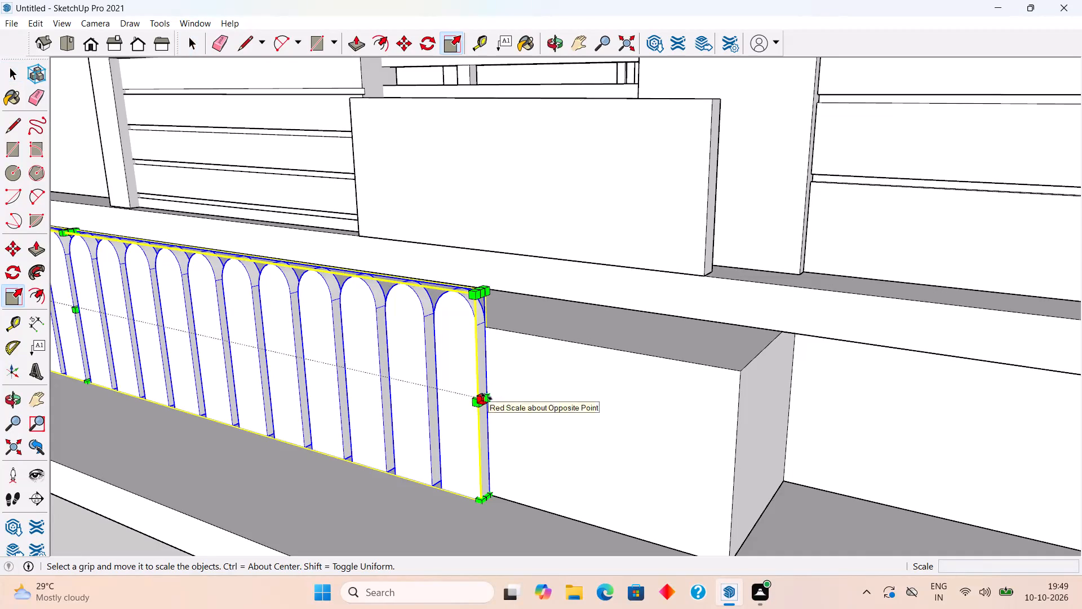
click(487, 397)
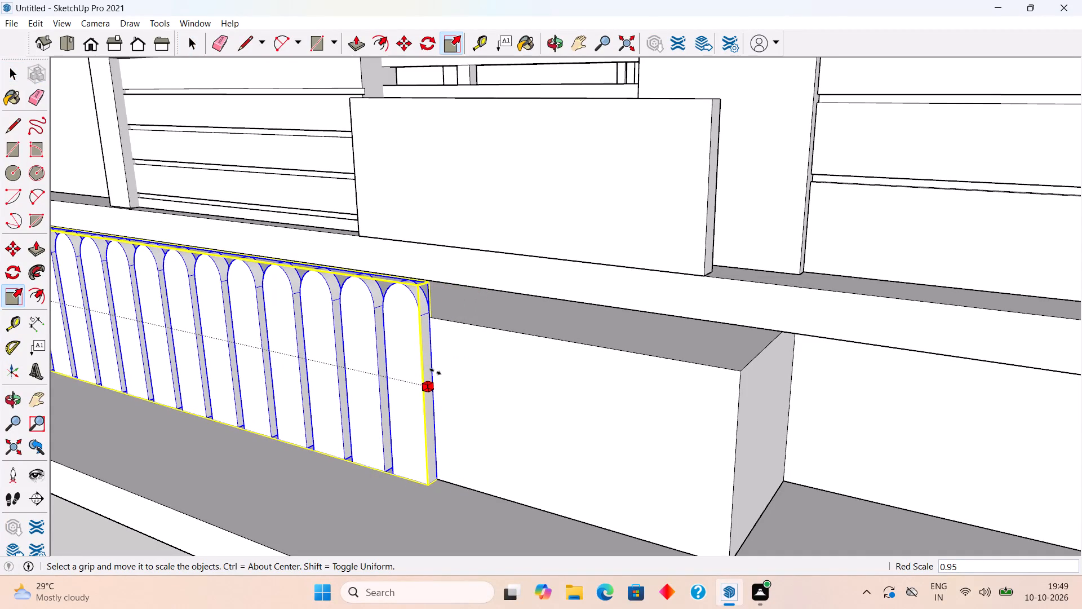
click(426, 365)
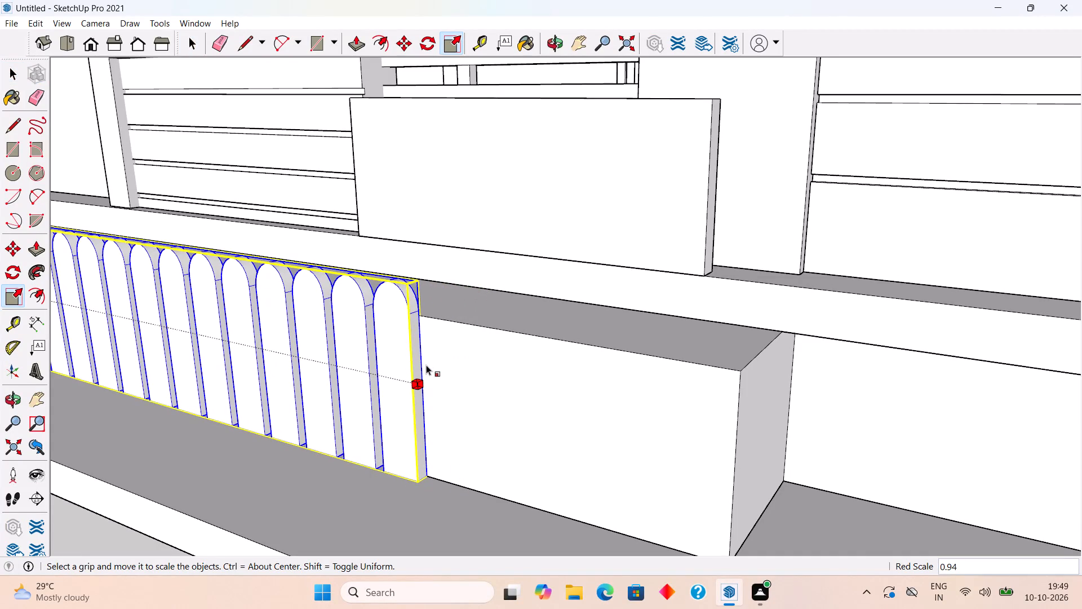
key(space)
scroll(426, 365, down, 11)
middle_drag(491, 369, 707, 306)
scroll(707, 306, down, 4)
click(635, 518)
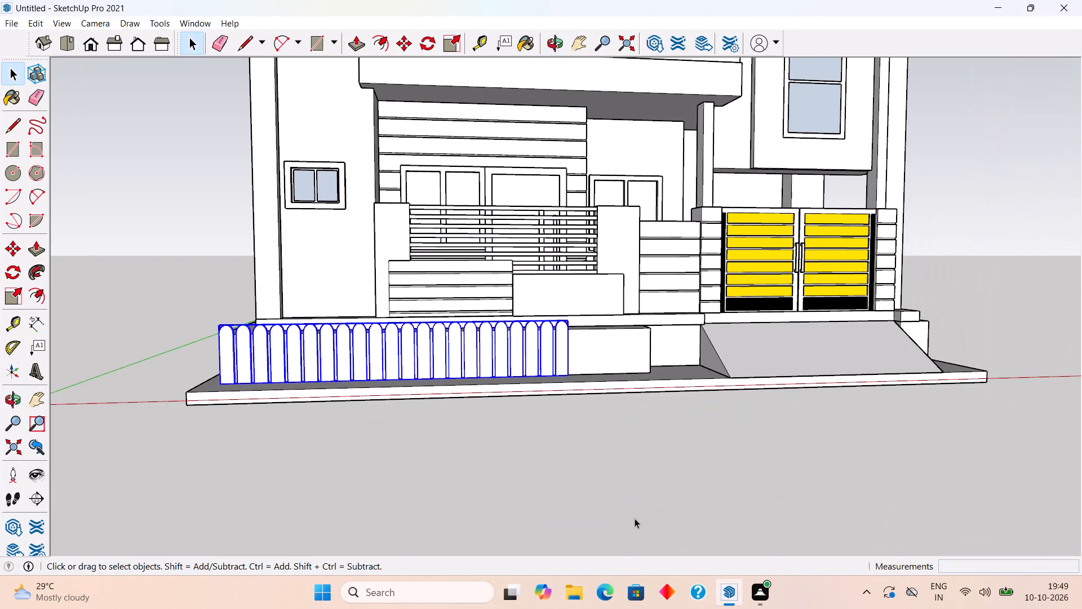
middle_drag(540, 321, 541, 400)
scroll(541, 400, up, 2)
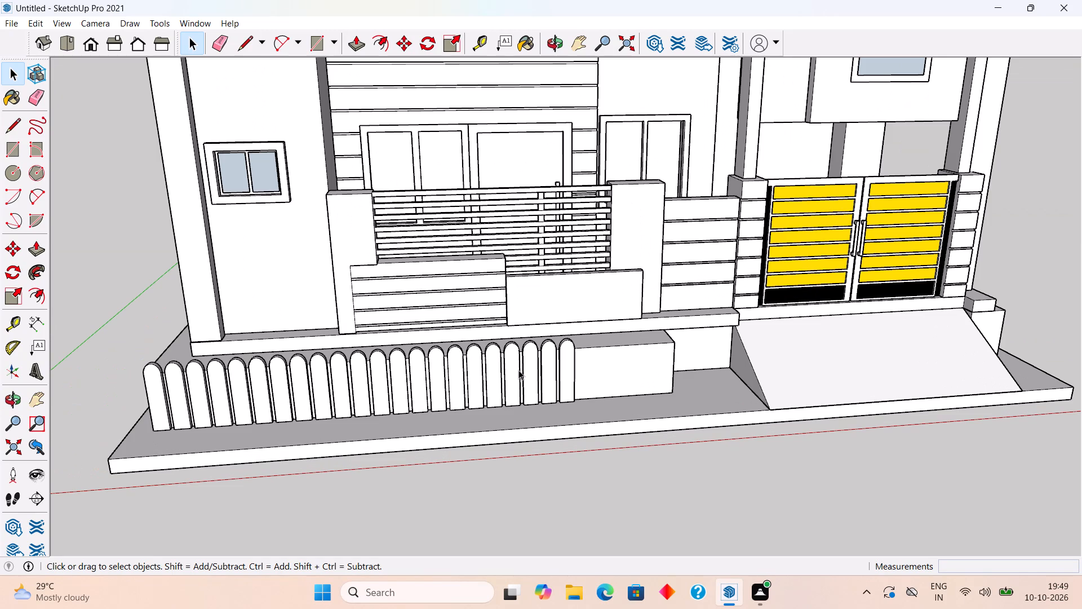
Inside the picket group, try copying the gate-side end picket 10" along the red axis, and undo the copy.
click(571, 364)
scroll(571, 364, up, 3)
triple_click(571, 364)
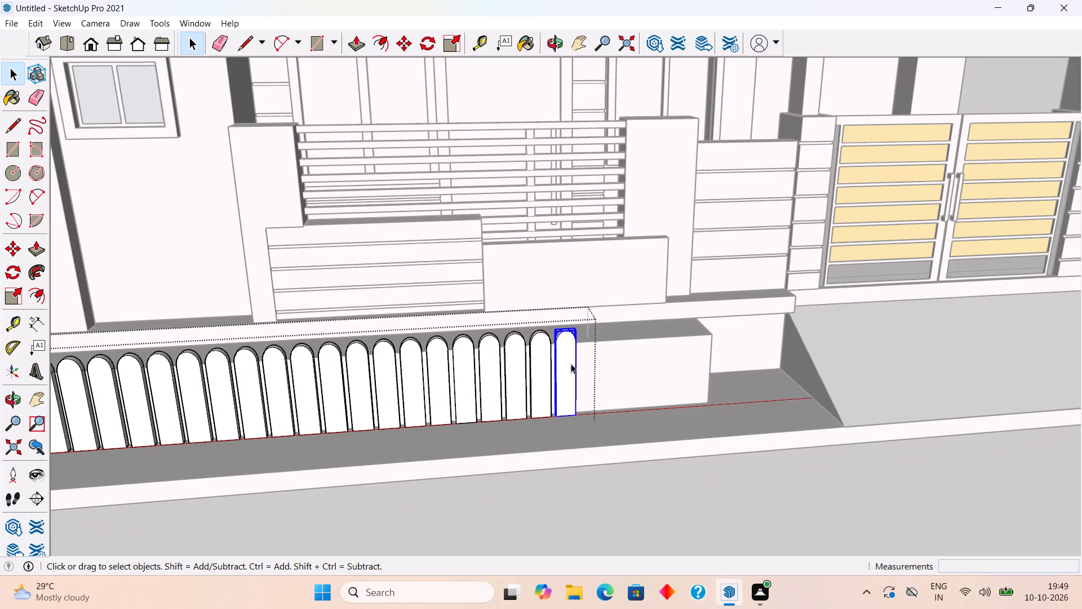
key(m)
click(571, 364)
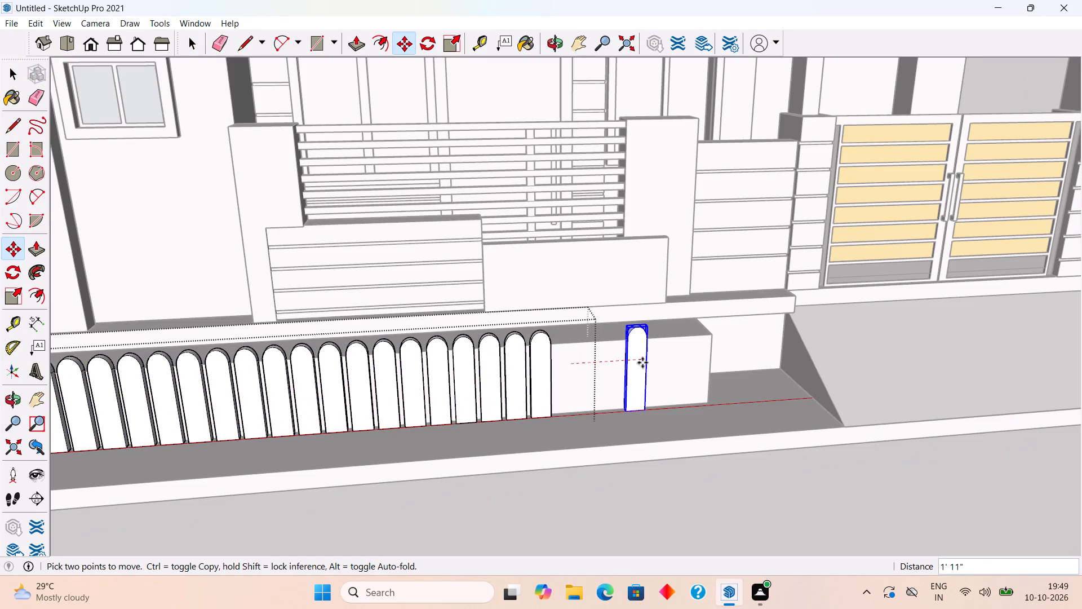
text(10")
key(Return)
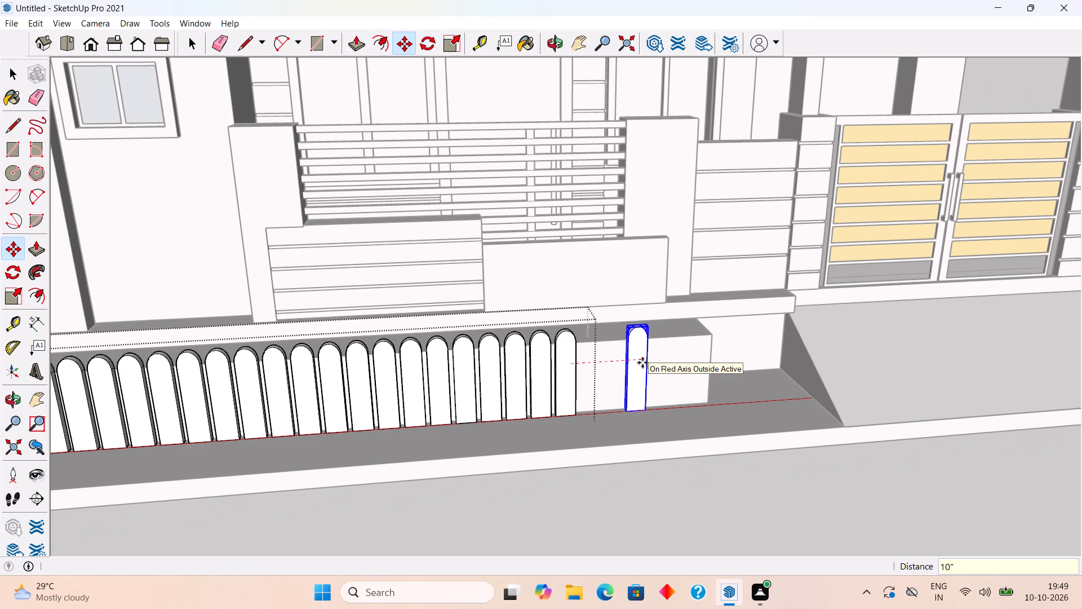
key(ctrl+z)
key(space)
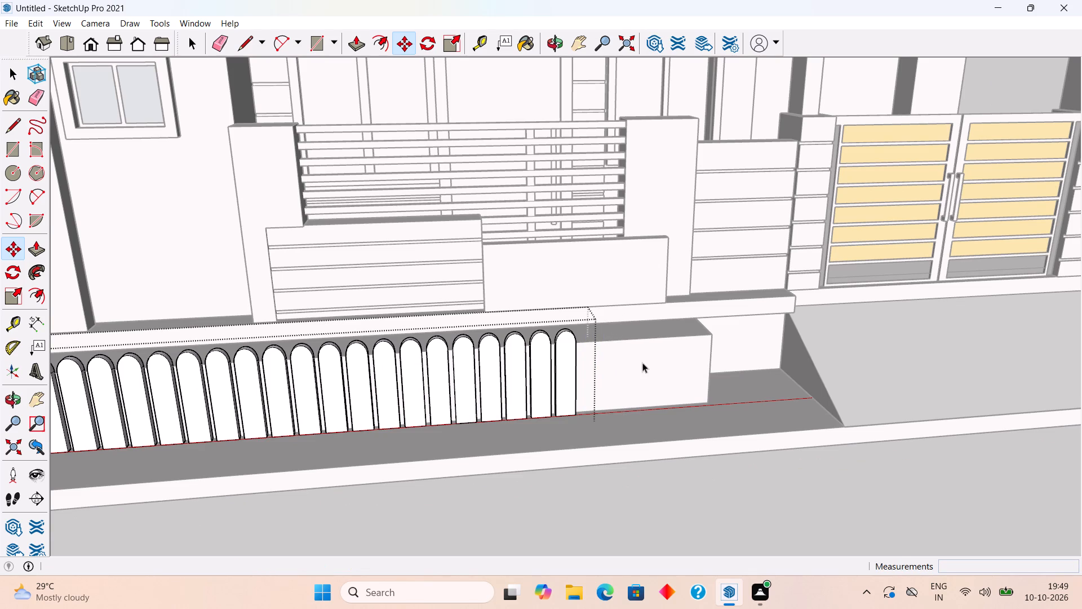
Leave the picket group and explode it into its individual pickets.
click(571, 387)
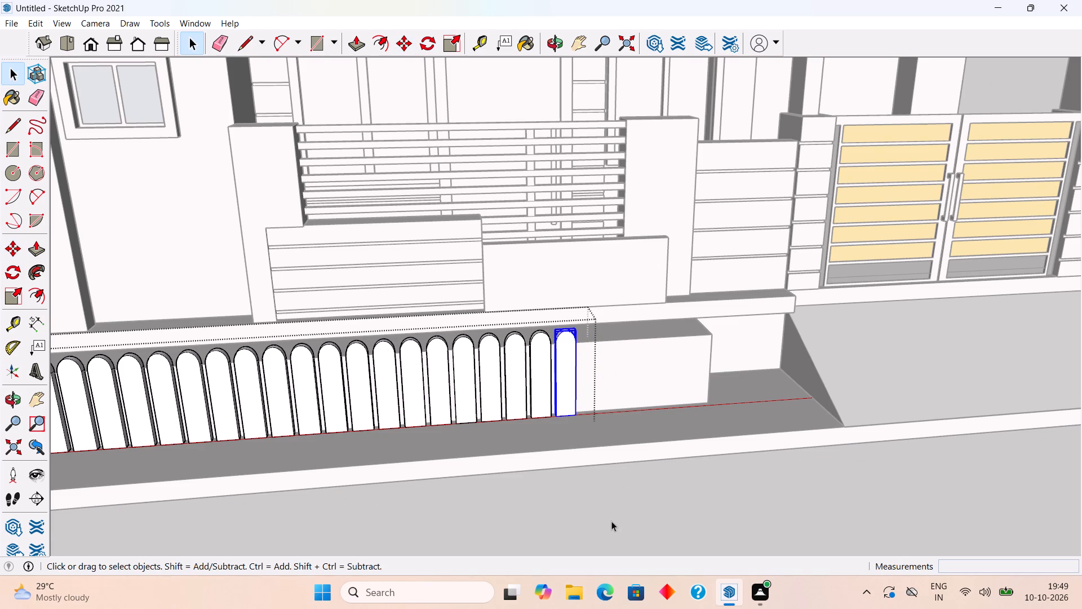
click(611, 521)
click(534, 389)
right_click(534, 389)
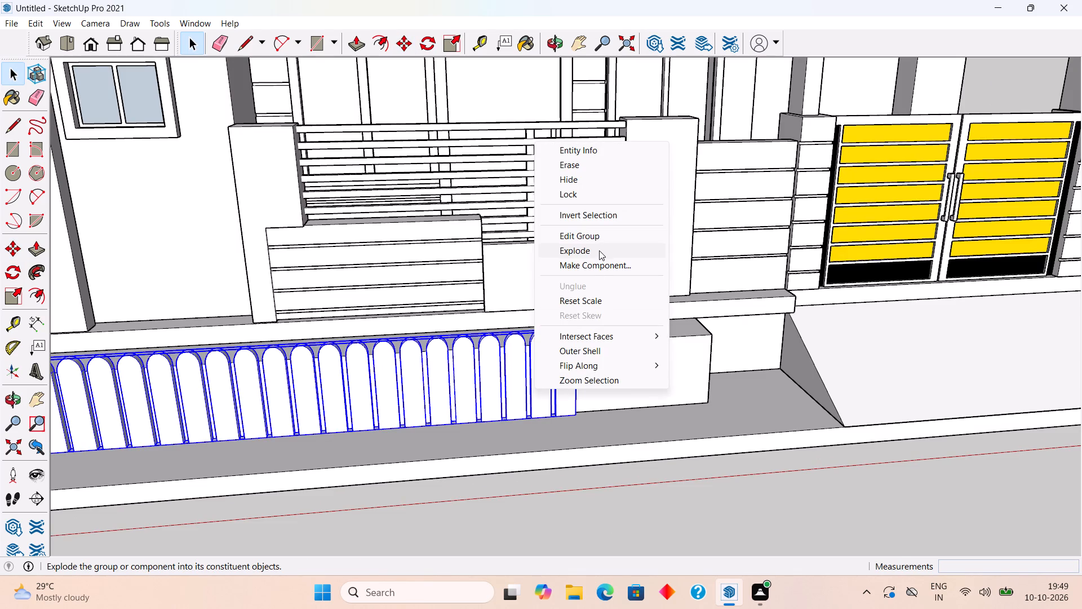
click(599, 249)
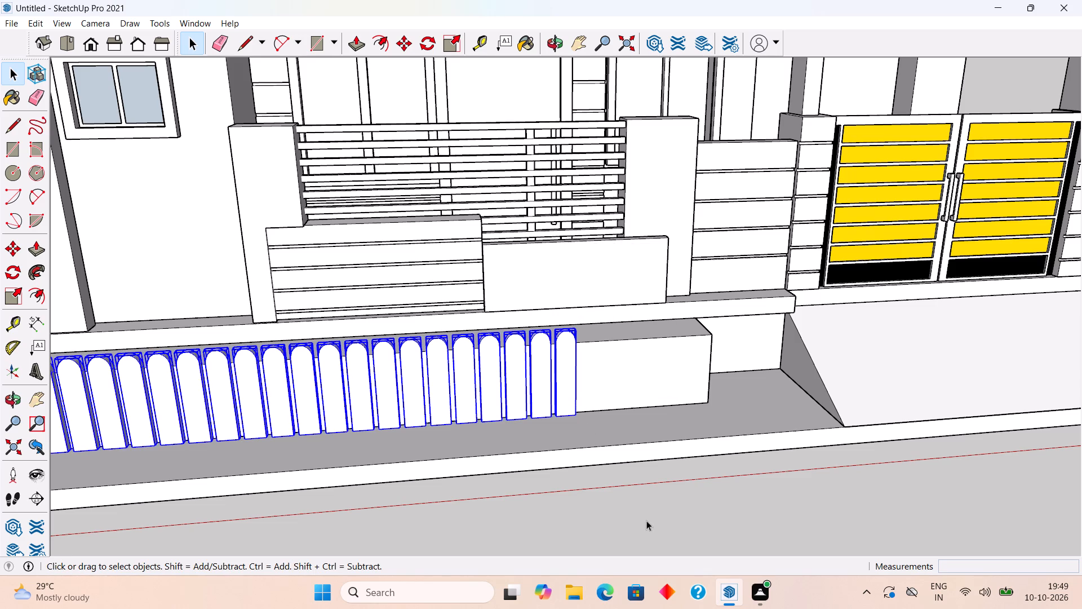
click(646, 522)
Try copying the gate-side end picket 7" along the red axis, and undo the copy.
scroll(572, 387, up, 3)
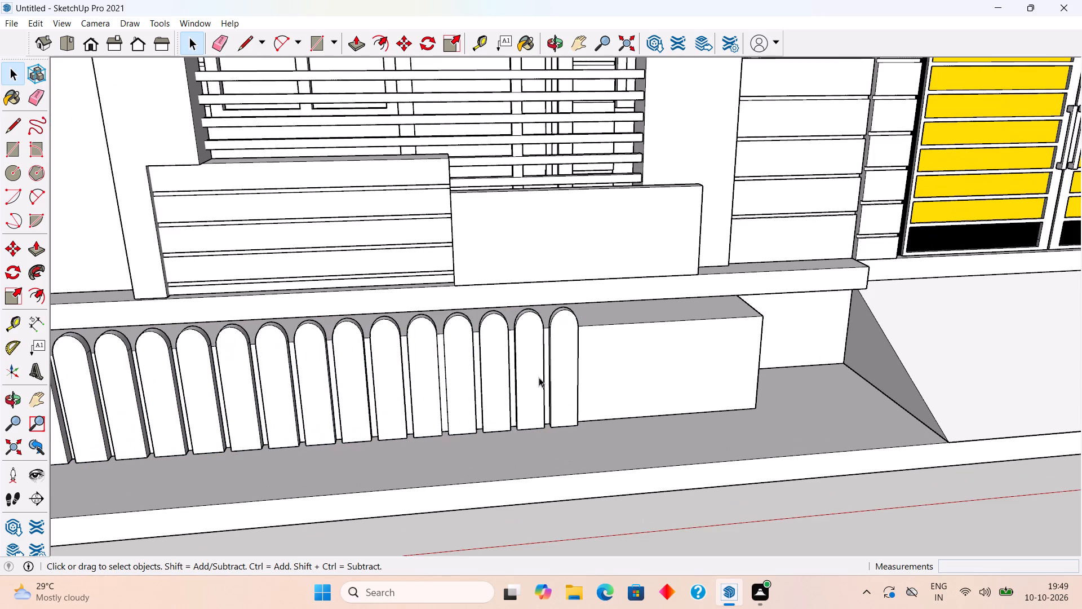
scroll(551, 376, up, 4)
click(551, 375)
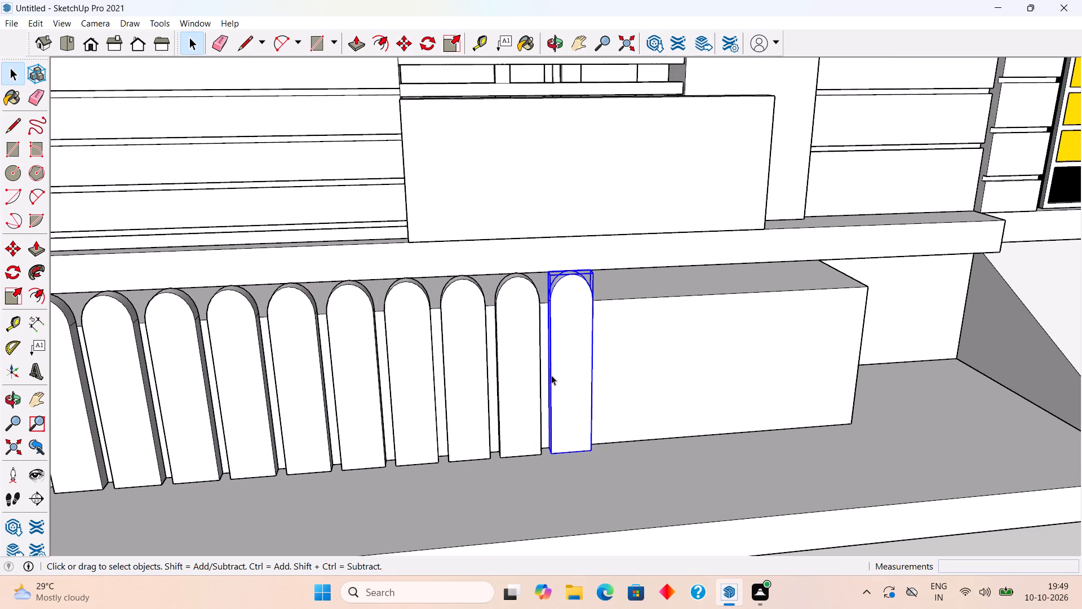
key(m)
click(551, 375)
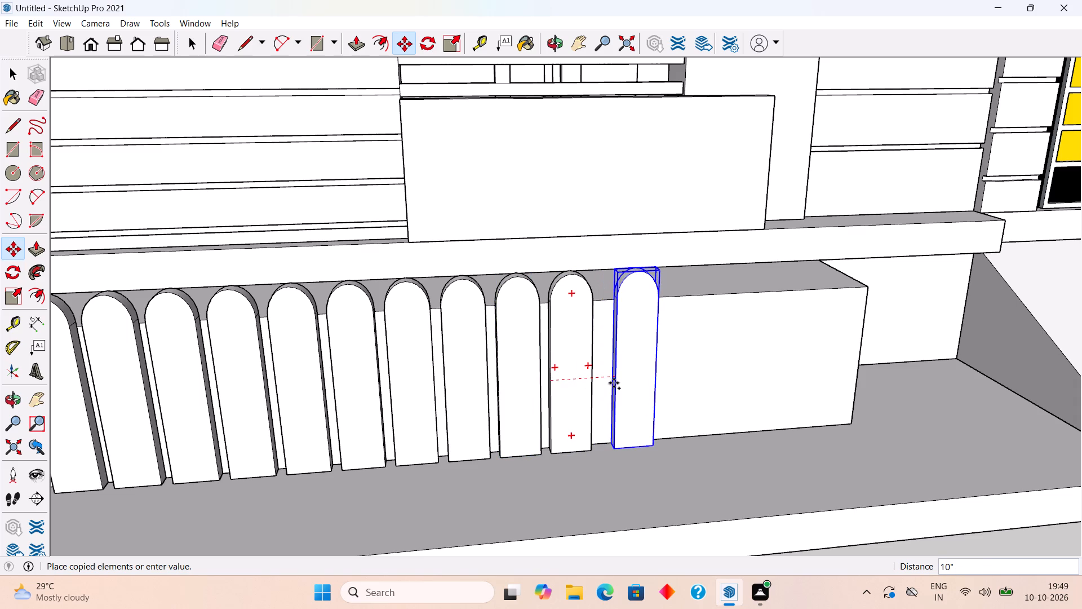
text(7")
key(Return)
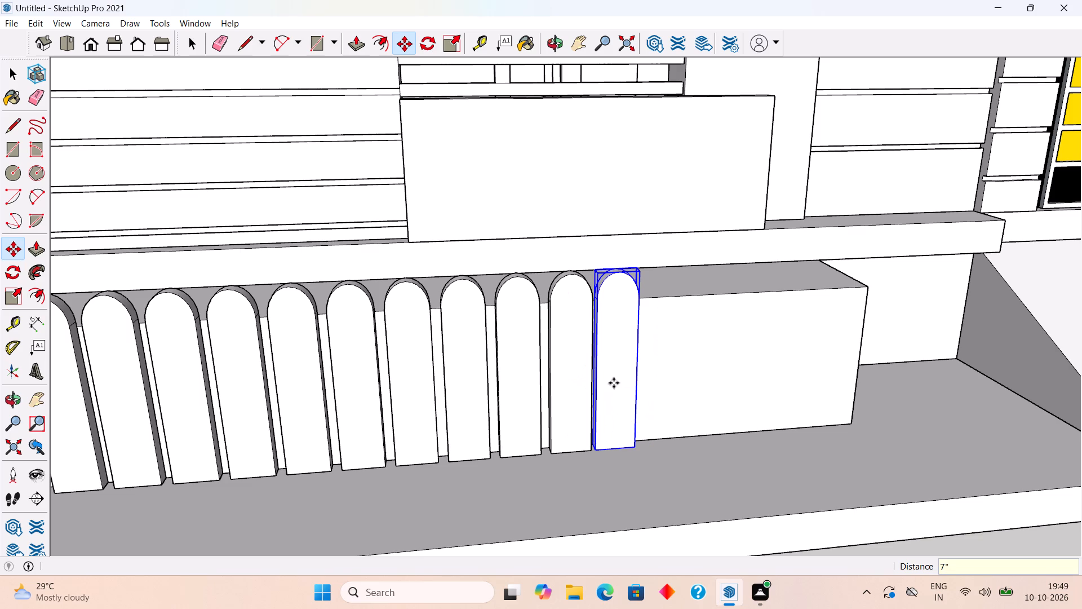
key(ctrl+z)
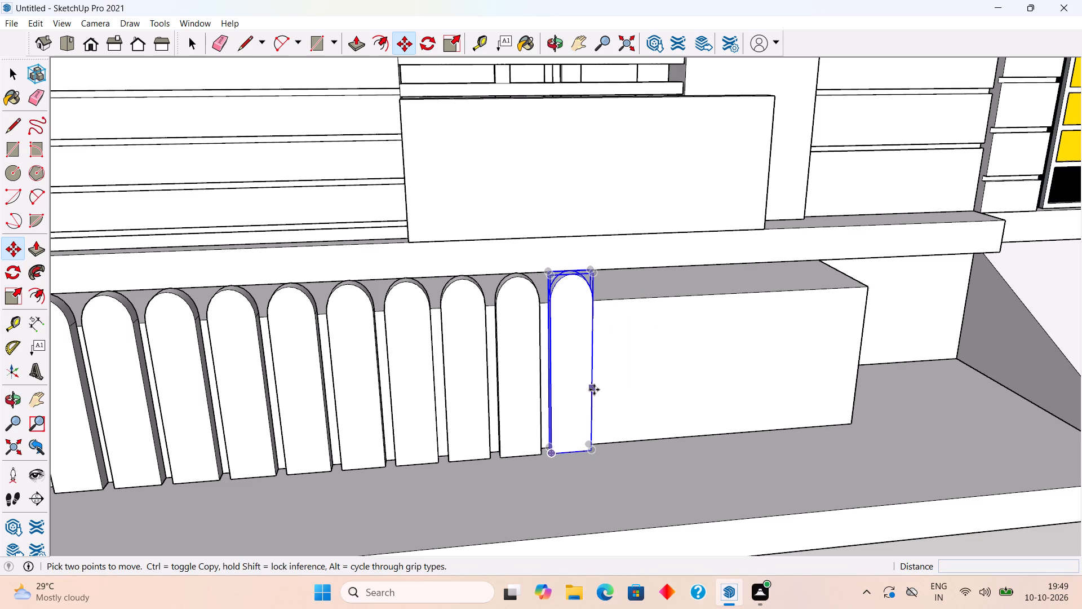
Copy the gate-side end picket 8" along the red axis toward the gate and repeat it as a ×5 array.
click(594, 390)
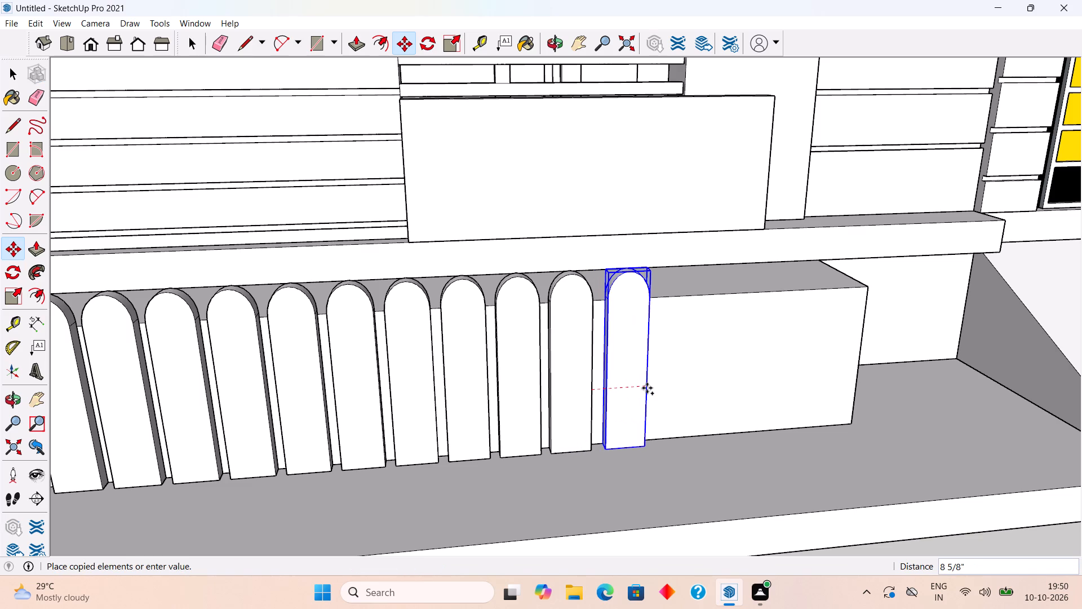
text(8")
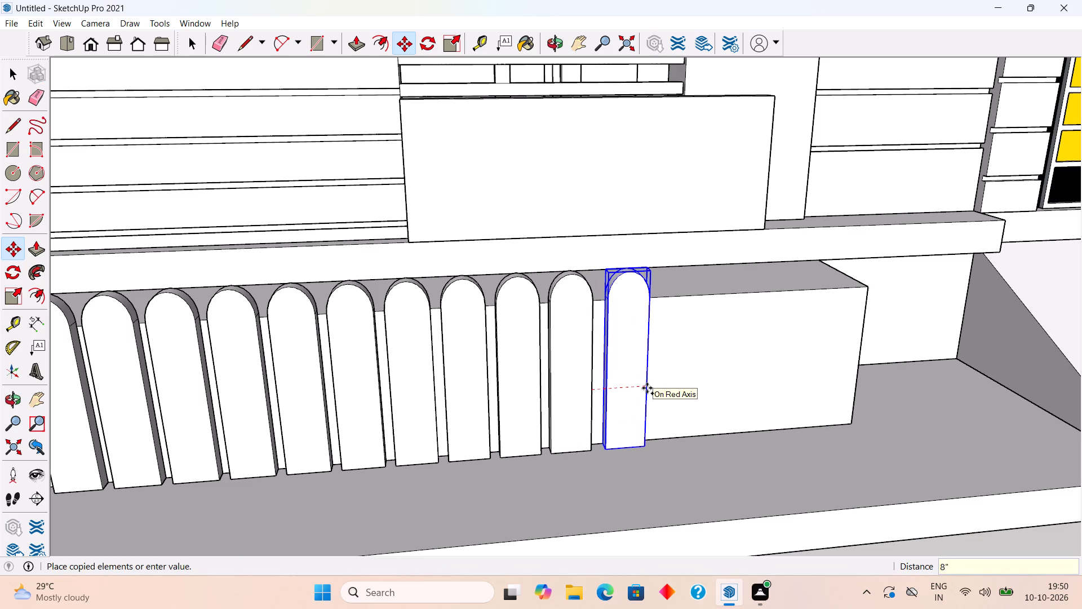
key(Return)
key(x)
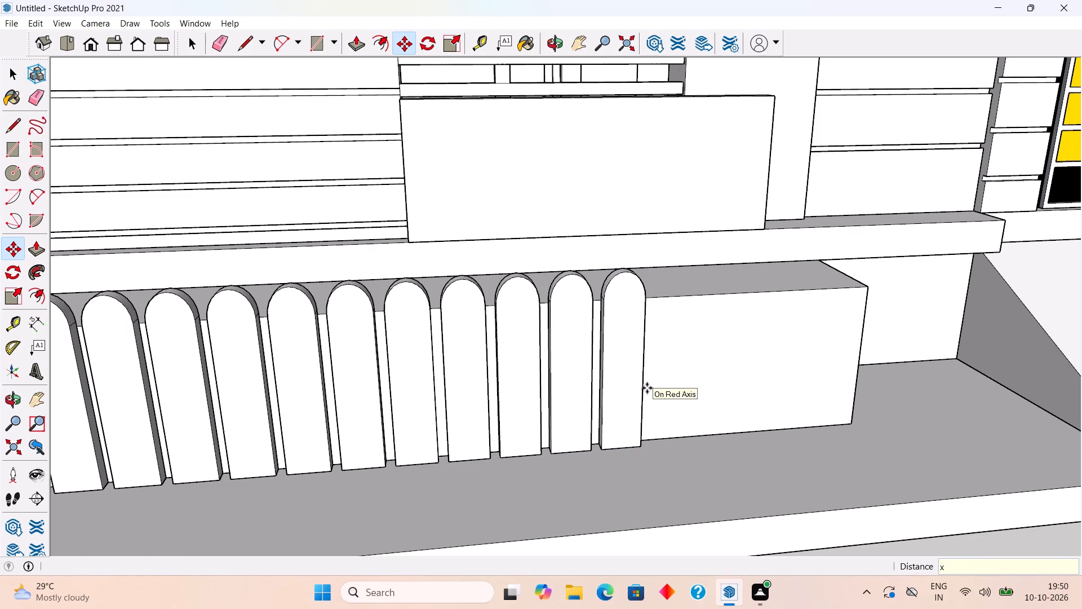
key(5)
key(Return)
Add one more picket by copying the new end picket 8" along the red axis toward the gate.
middle_drag(899, 365, 782, 334)
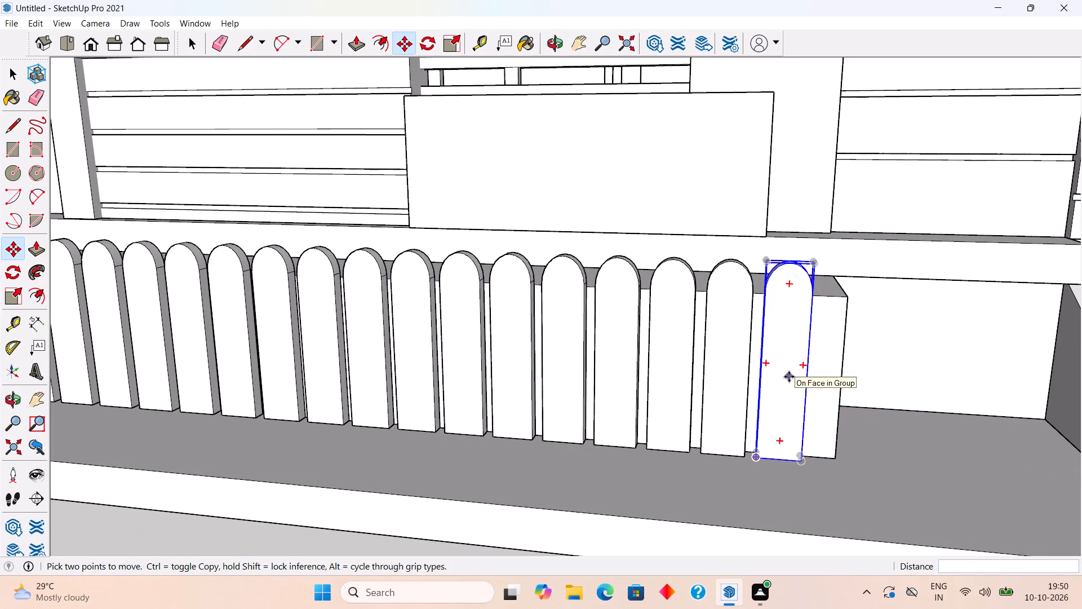
click(789, 377)
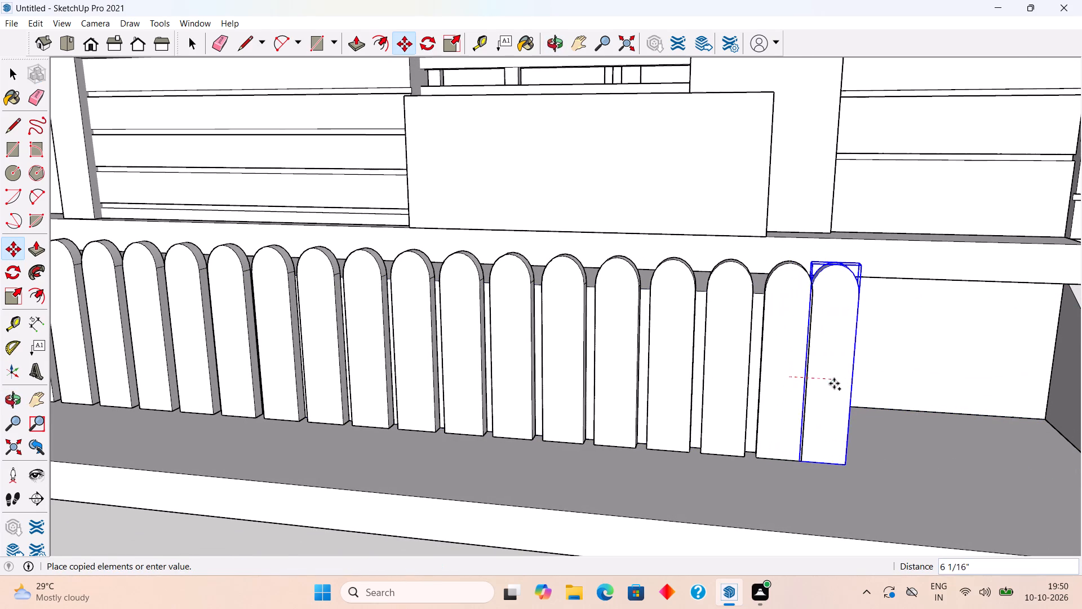
text(8")
key(Return)
key(space)
Examine the extended picket row against the base slab, the ramp and the whole front elevation.
scroll(850, 383, down, 7)
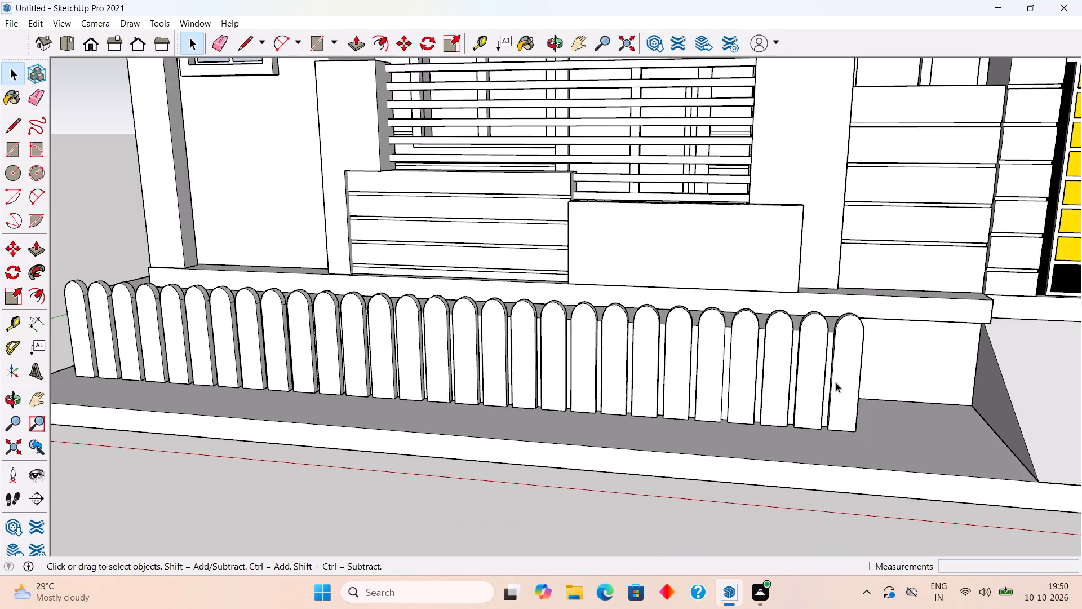
scroll(836, 382, down, 4)
scroll(802, 513, down, 14)
middle_drag(832, 423, 980, 398)
scroll(979, 398, up, 2)
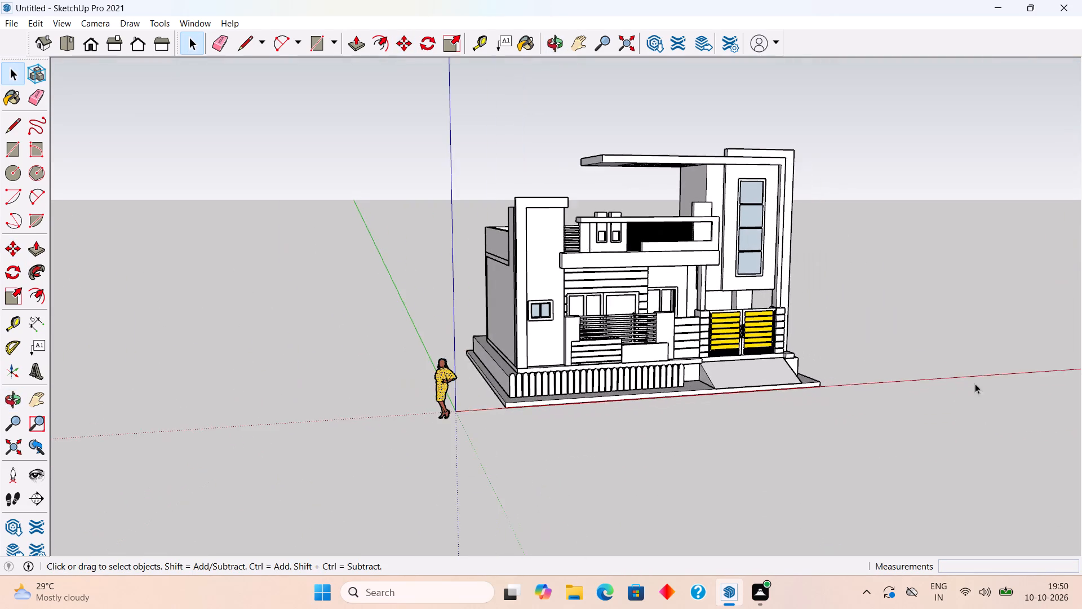
scroll(861, 345, up, 9)
scroll(828, 360, down, 4)
middle_drag(799, 381, 775, 385)
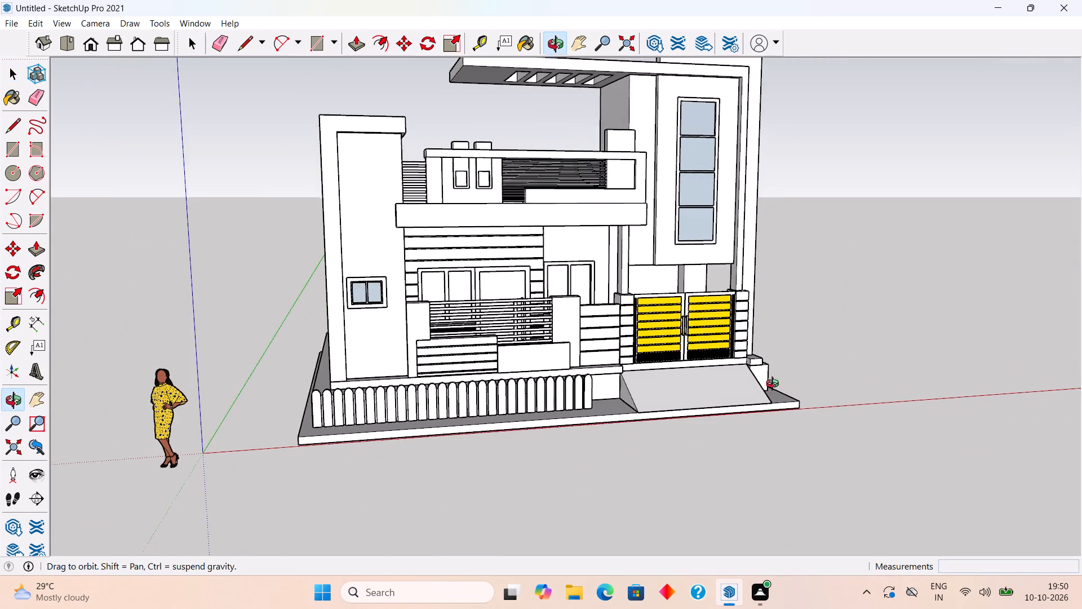
middle_drag(775, 385, 719, 371)
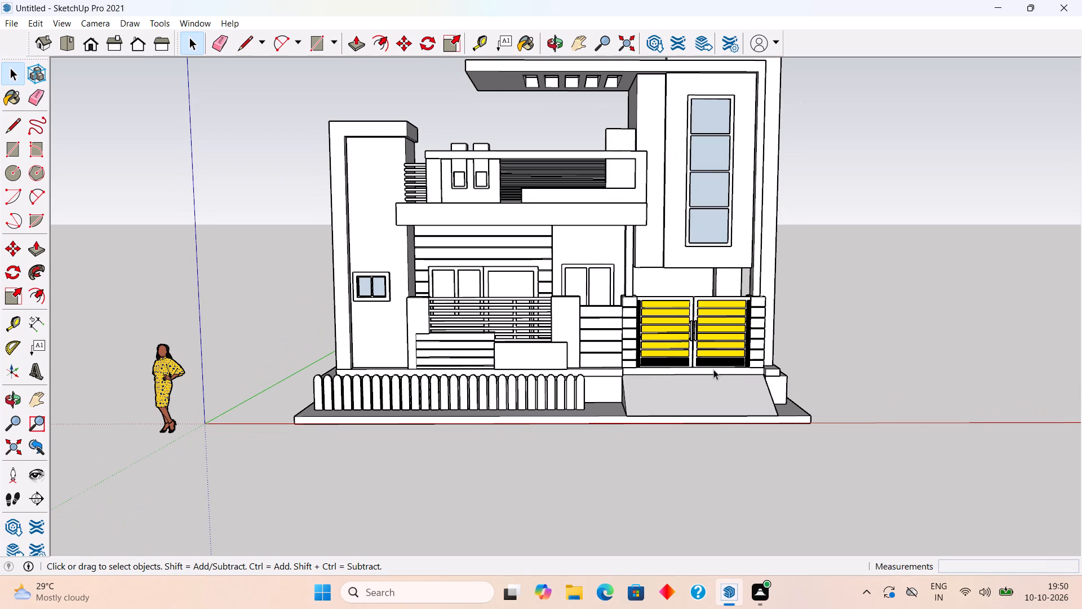
scroll(713, 369, down, 2)
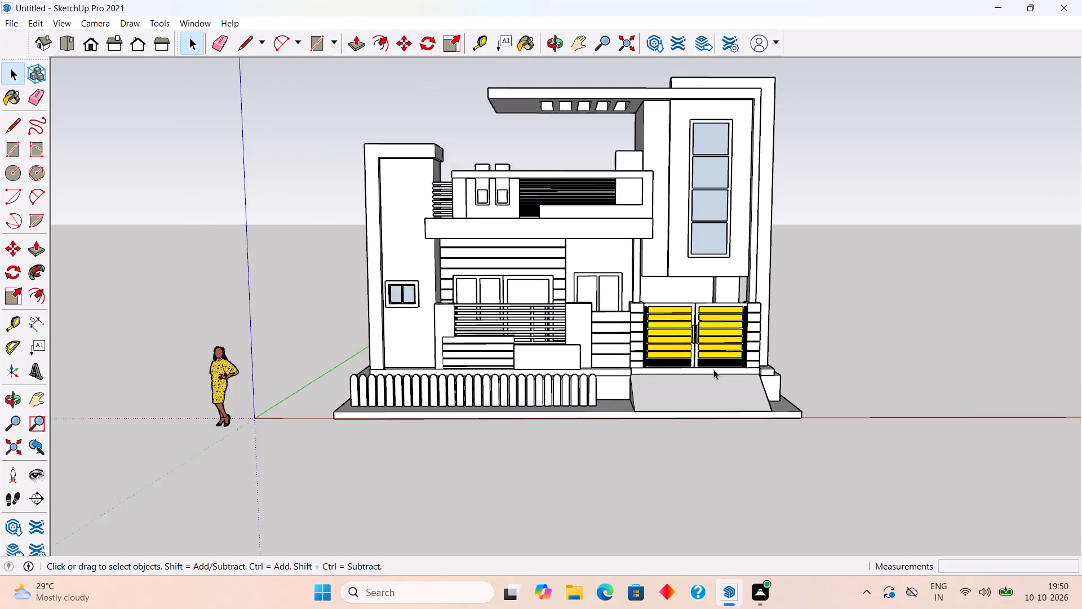
scroll(713, 369, down, 2)
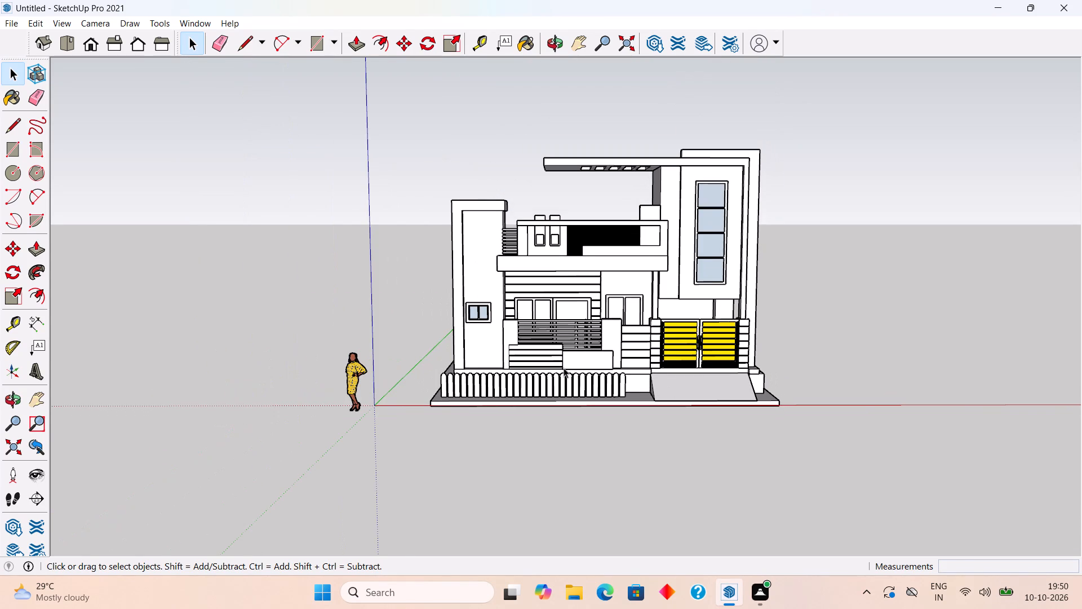
scroll(564, 368, down, 4)
scroll(564, 368, up, 4)
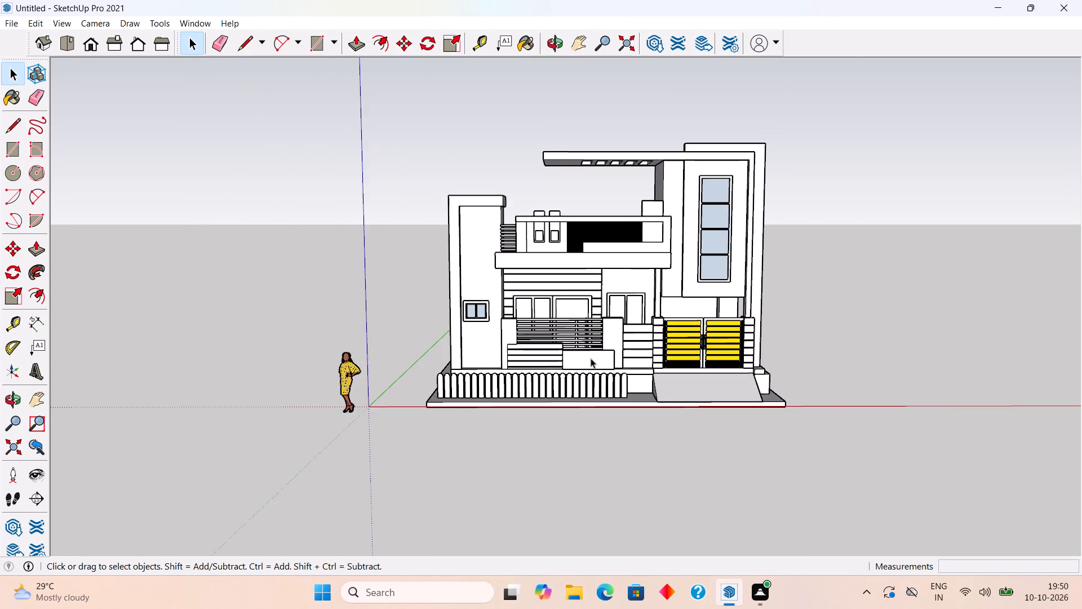
scroll(591, 358, up, 6)
middle_drag(597, 354, 574, 472)
scroll(574, 472, down, 4)
middle_drag(574, 472, 574, 474)
scroll(574, 470, up, 4)
scroll(665, 394, up, 1)
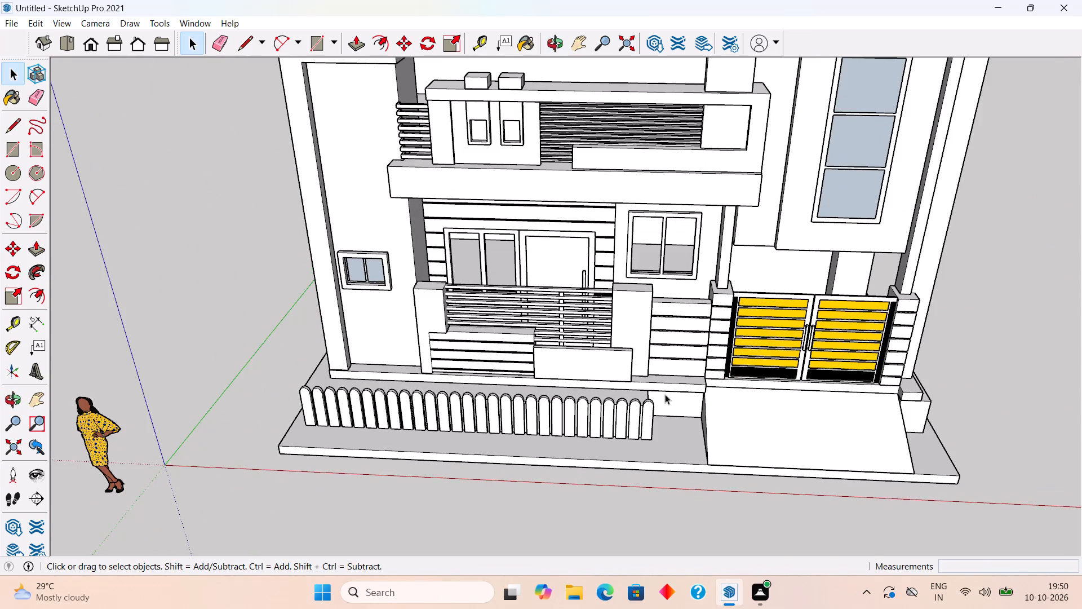
scroll(665, 394, up, 7)
middle_drag(614, 460, 484, 491)
scroll(580, 489, up, 3)
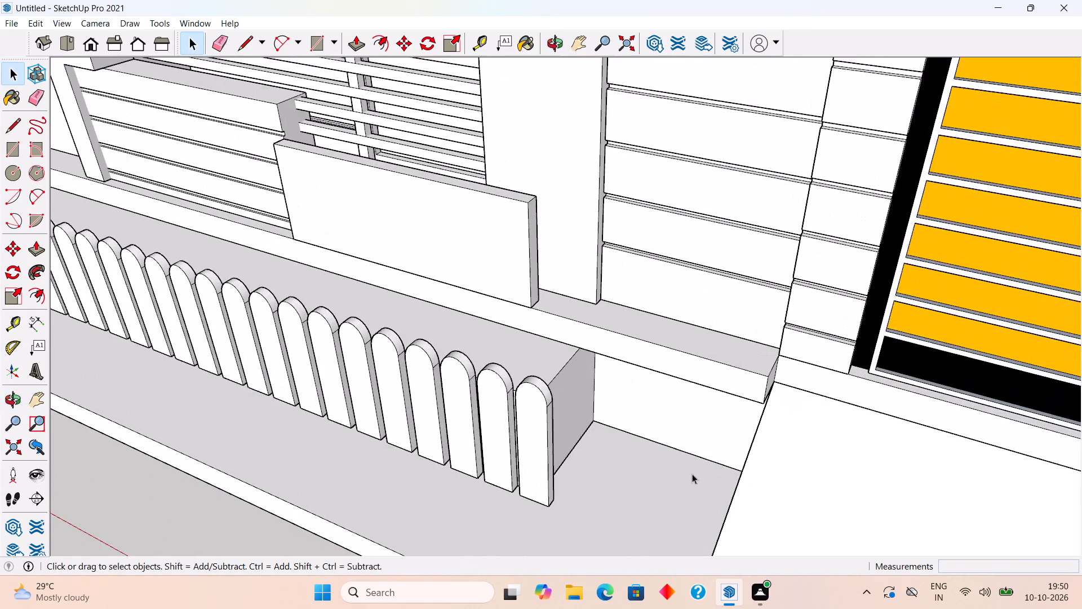
middle_drag(694, 473, 779, 491)
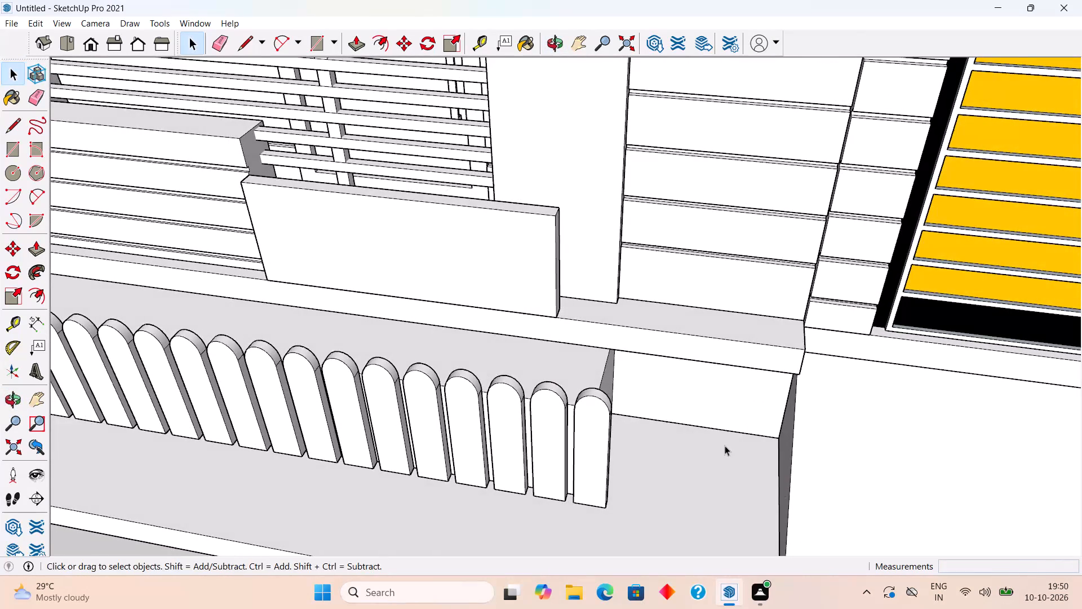
Draw the first two steps on the ramp's side from the corner under the slab, each with an 11" tread and 6" riser.
scroll(725, 445, up, 3)
middle_drag(790, 425, 1026, 372)
scroll(789, 398, up, 2)
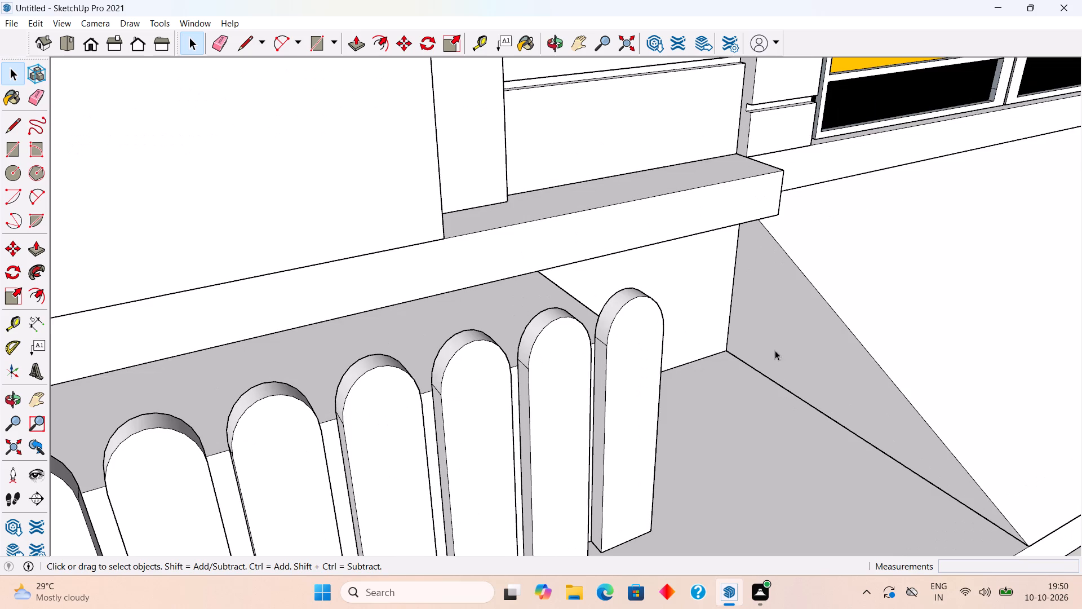
middle_drag(783, 266, 800, 196)
scroll(750, 255, up, 2)
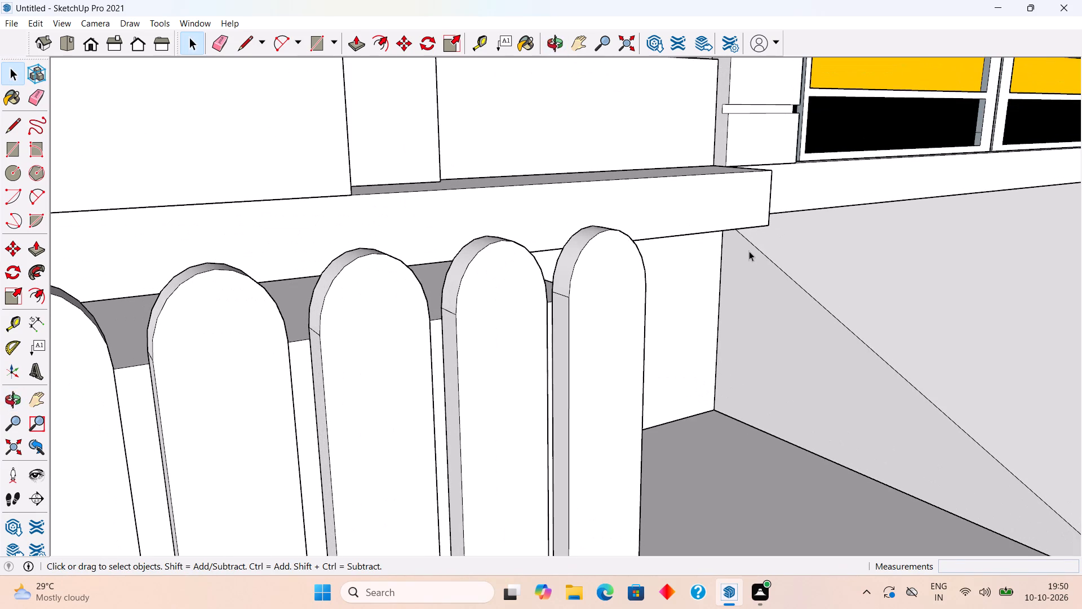
key(t)
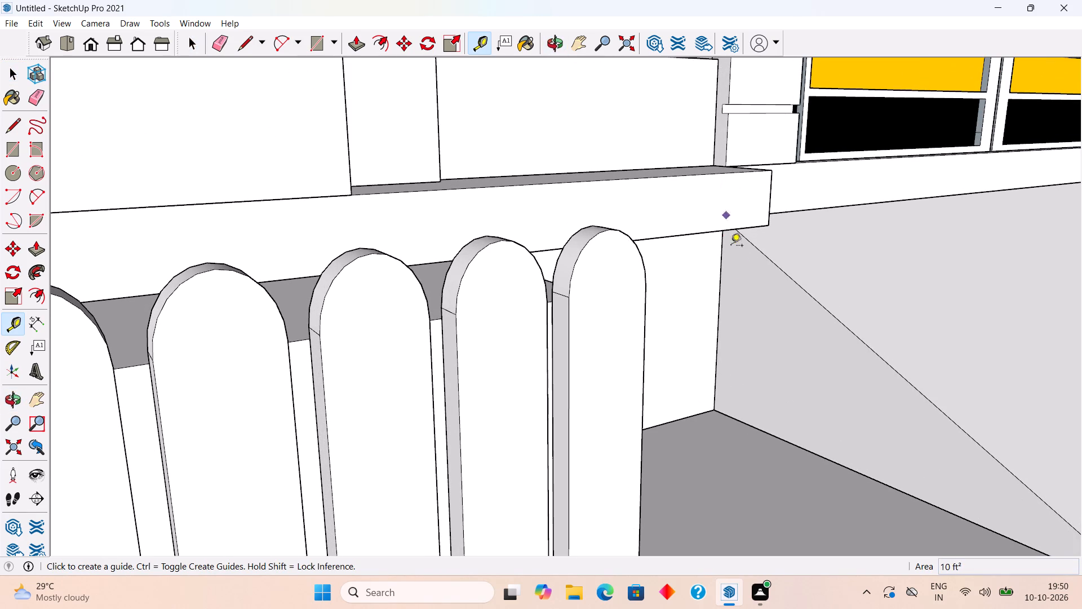
middle_drag(739, 259, 739, 179)
key(space)
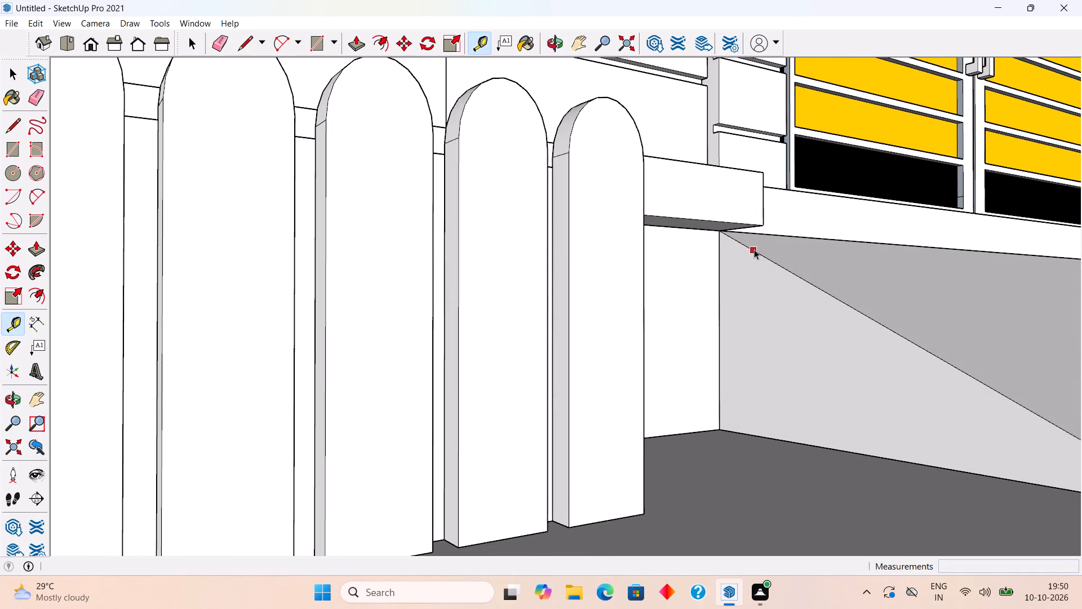
text(l)
click(725, 231)
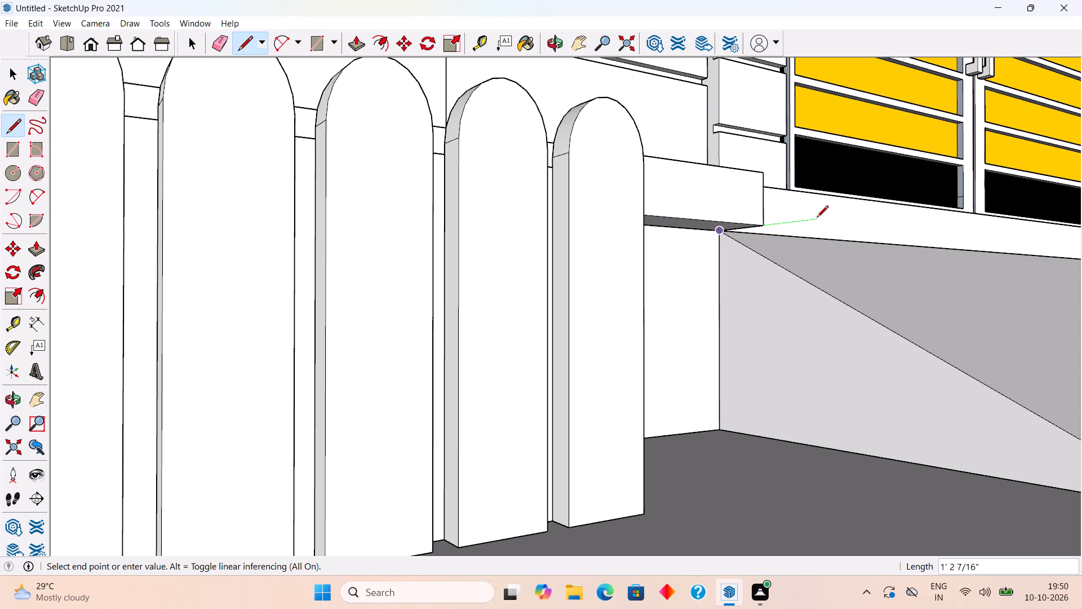
text(11")
key(Return)
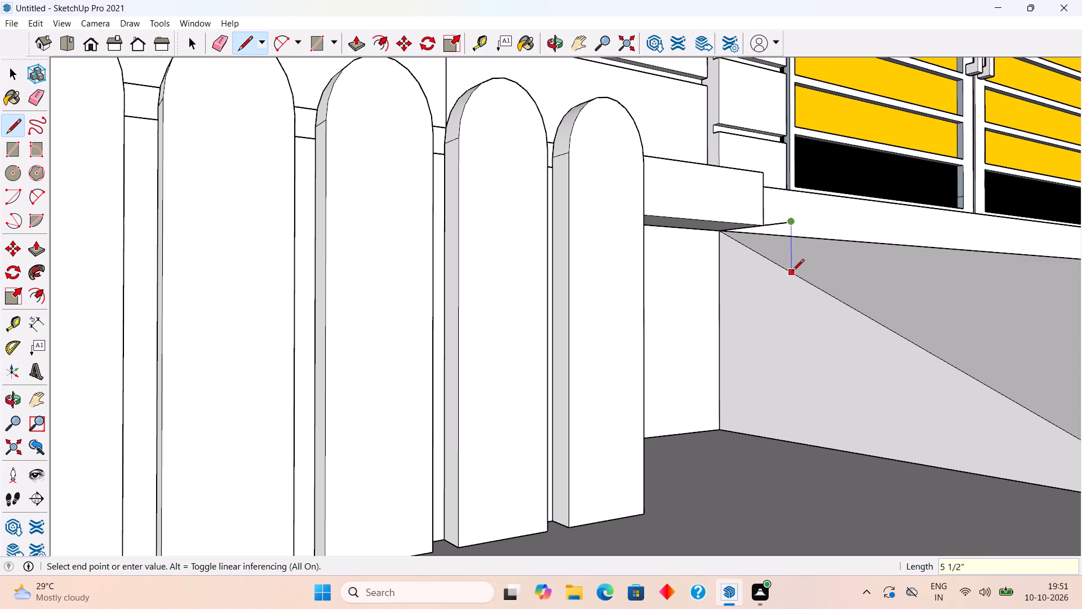
text(6")
key(Return)
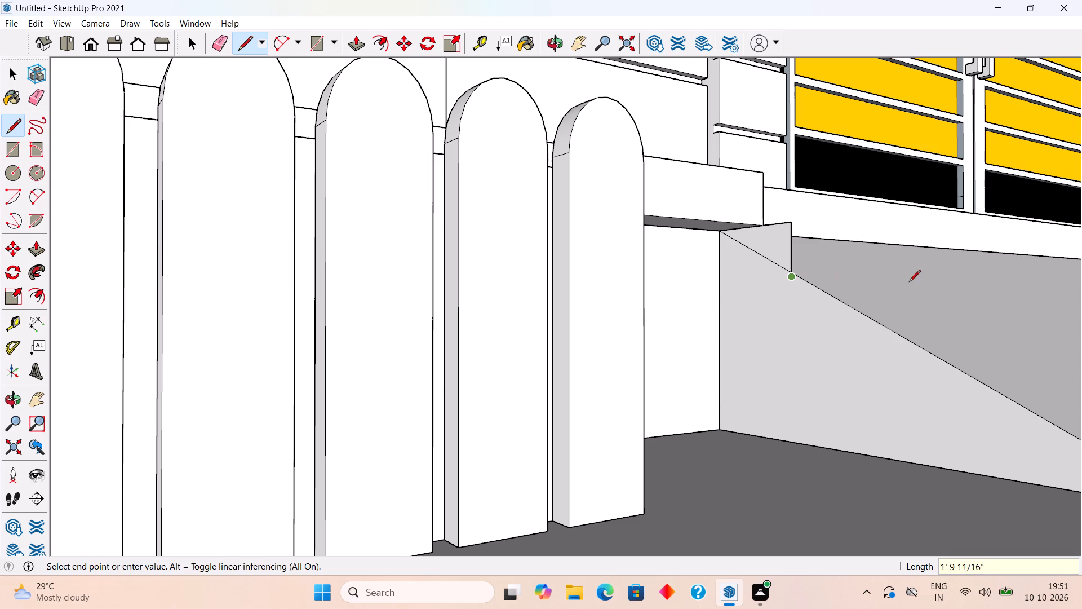
text(11")
key(Return)
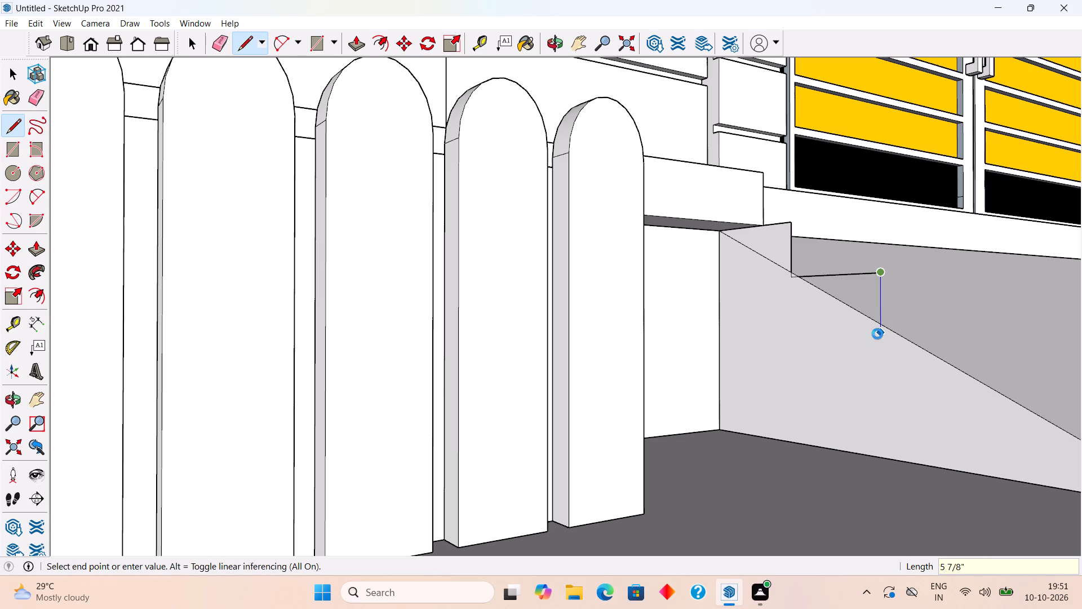
text(6")
key(Return)
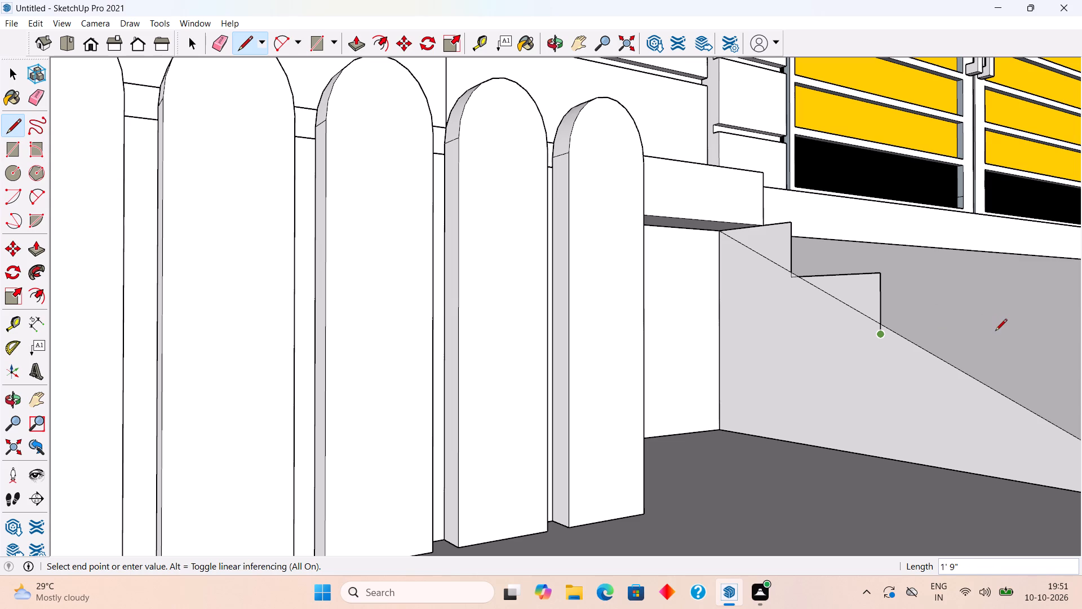
Continue the profile with a third 11" tread and 6" riser, and a fourth 11" tread dropped to the slope's foot.
key(Right)
key(Right)
text(11")
key(Return)
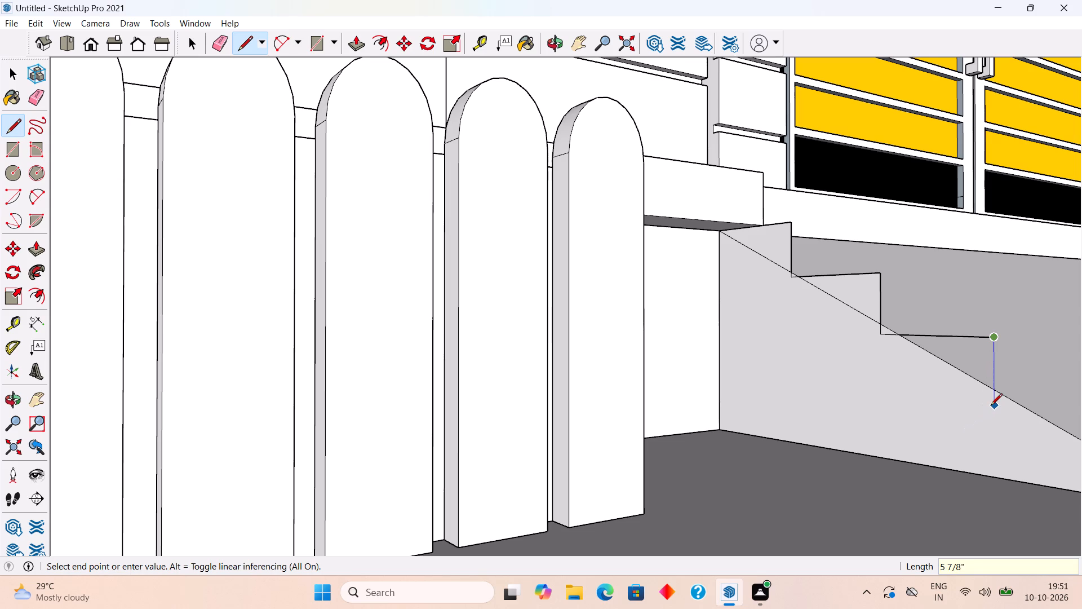
text(6")
key(Return)
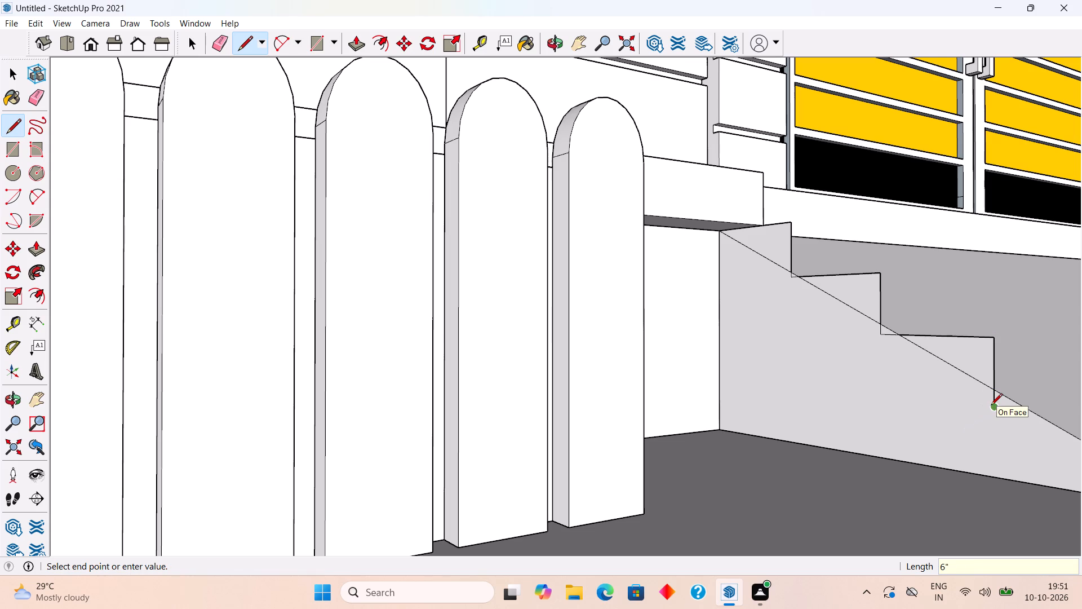
scroll(999, 396, down, 5)
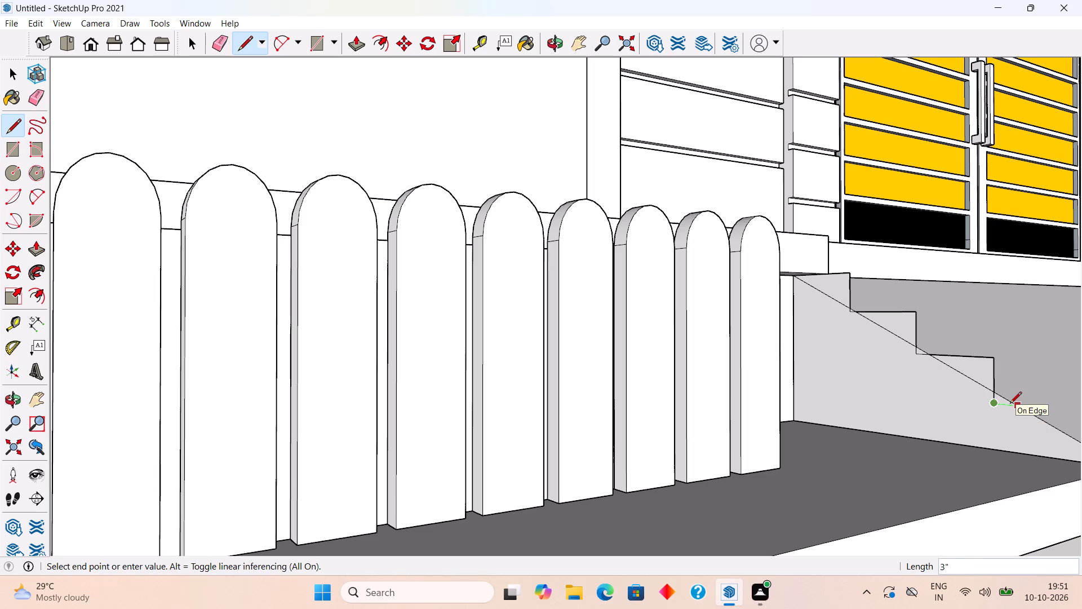
text(11")
key(Return)
scroll(1005, 403, down, 6)
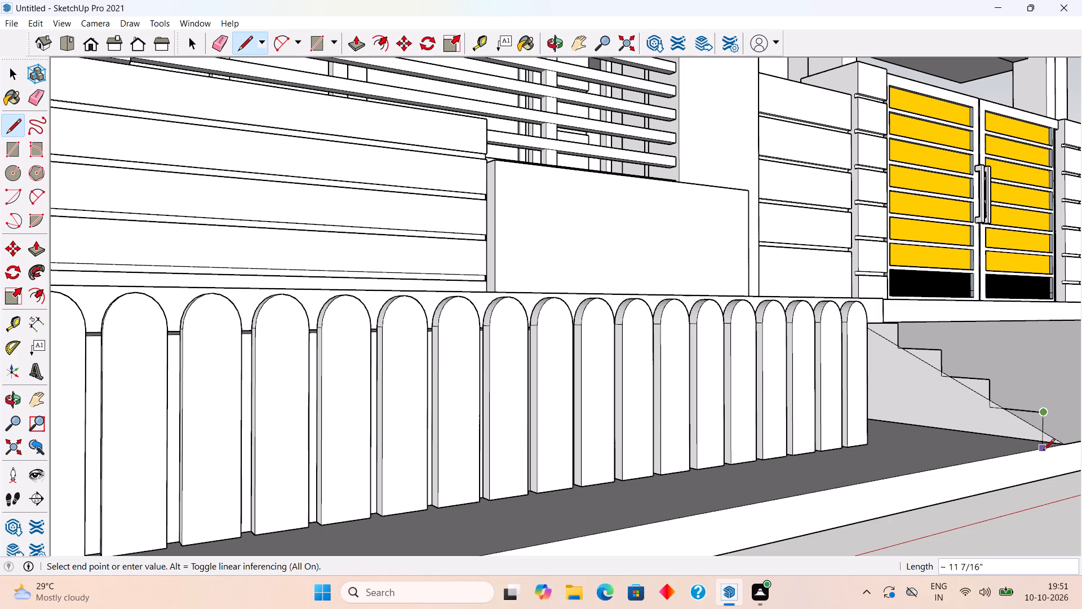
click(1044, 449)
Draw a line up the vertical back edge of the ramp's side face to the corner where the steps start.
middle_drag(1040, 448, 930, 421)
scroll(930, 421, down, 3)
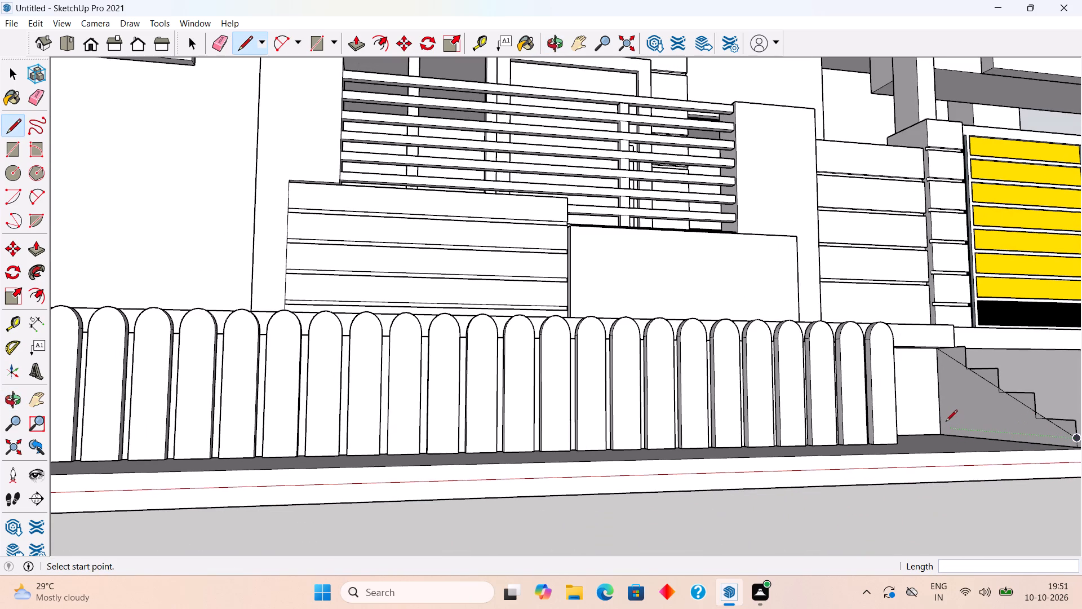
click(939, 422)
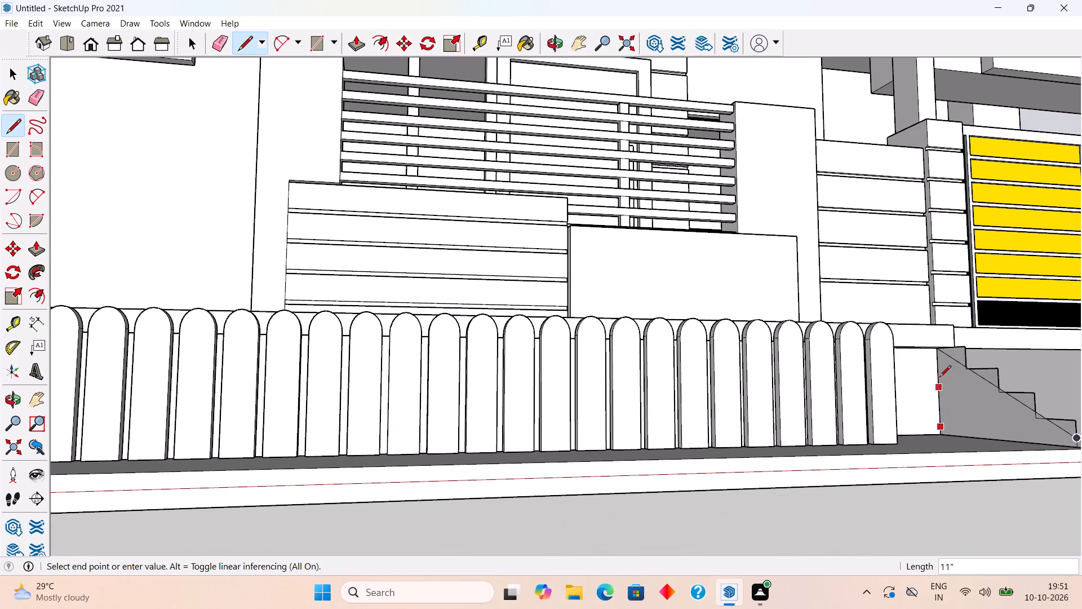
middle_drag(942, 367, 930, 297)
scroll(942, 358, up, 2)
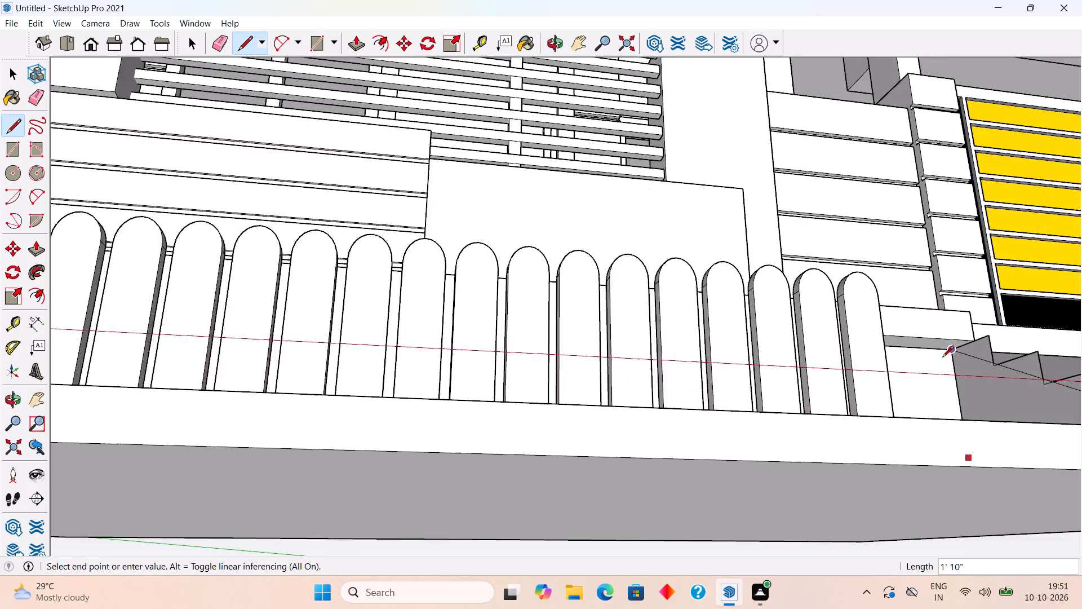
scroll(942, 358, up, 4)
click(960, 347)
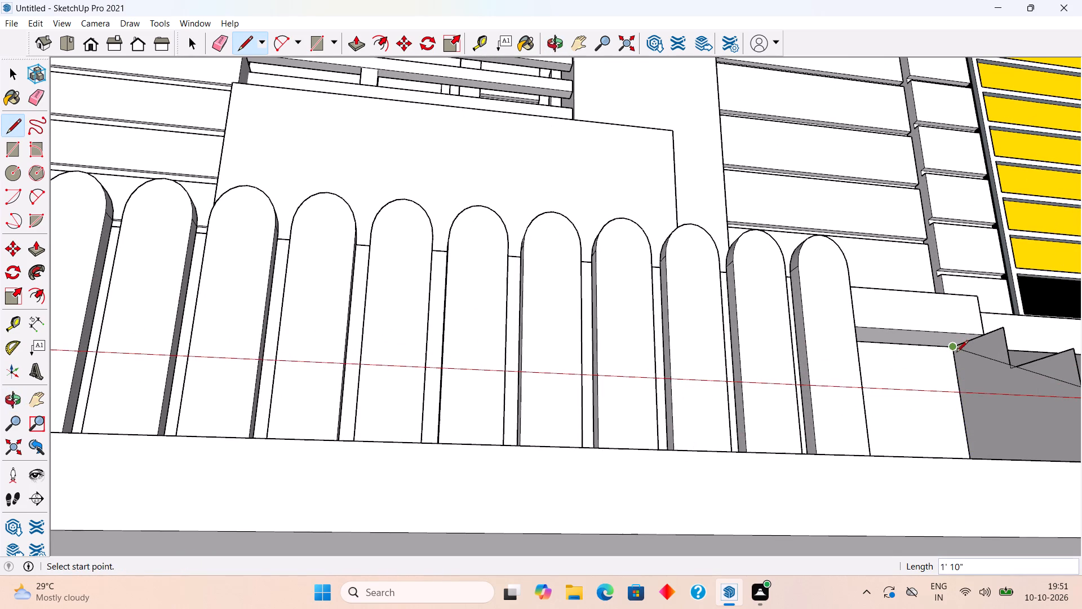
Push/Pull the ramp's stepped side face along the red axis toward the picket row to form a flight of steps.
key(space)
click(1018, 431)
scroll(1017, 430, down, 6)
middle_drag(975, 422, 947, 549)
scroll(957, 537, down, 2)
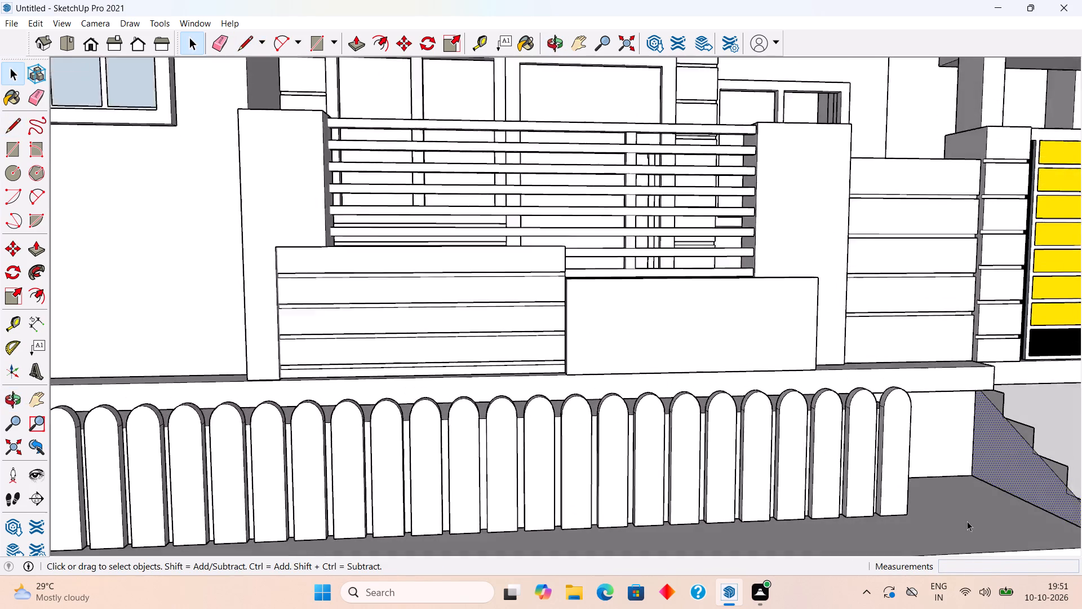
scroll(967, 521, down, 1)
scroll(996, 476, up, 2)
scroll(1018, 474, down, 6)
scroll(971, 467, down, 4)
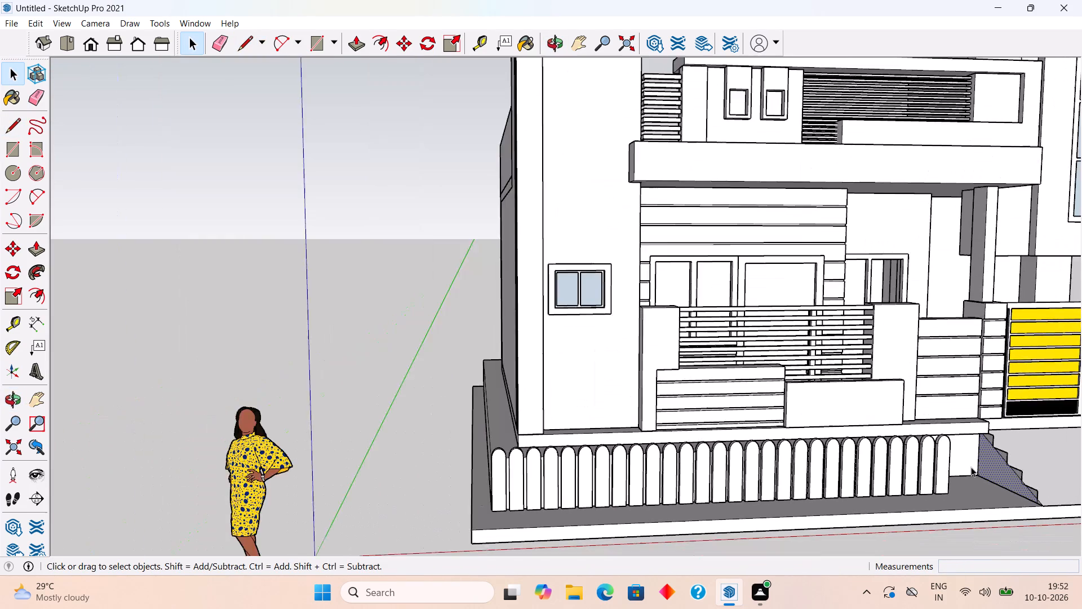
key(p)
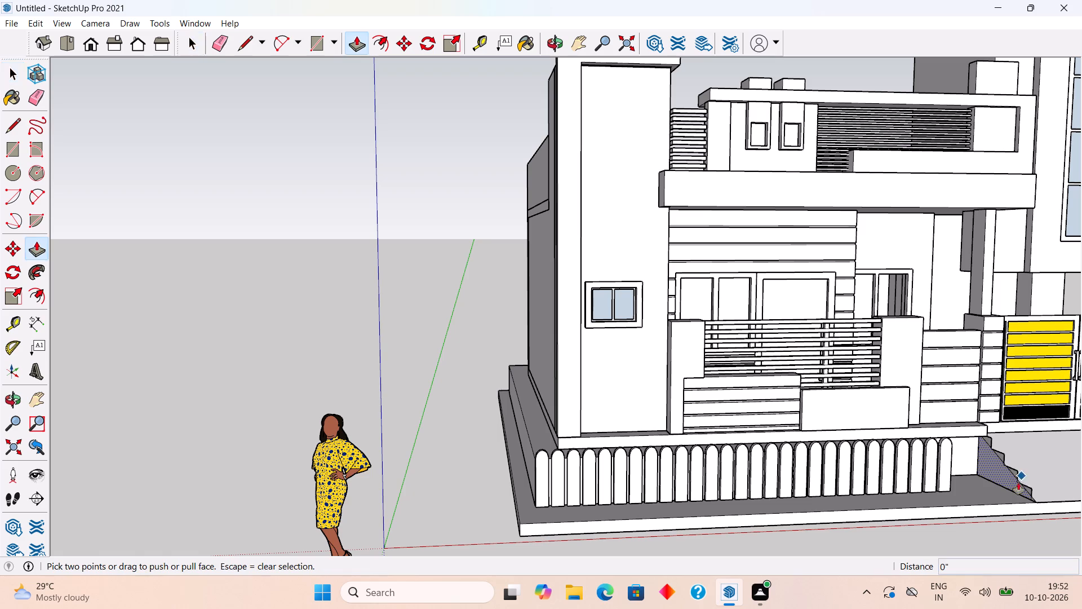
click(1017, 486)
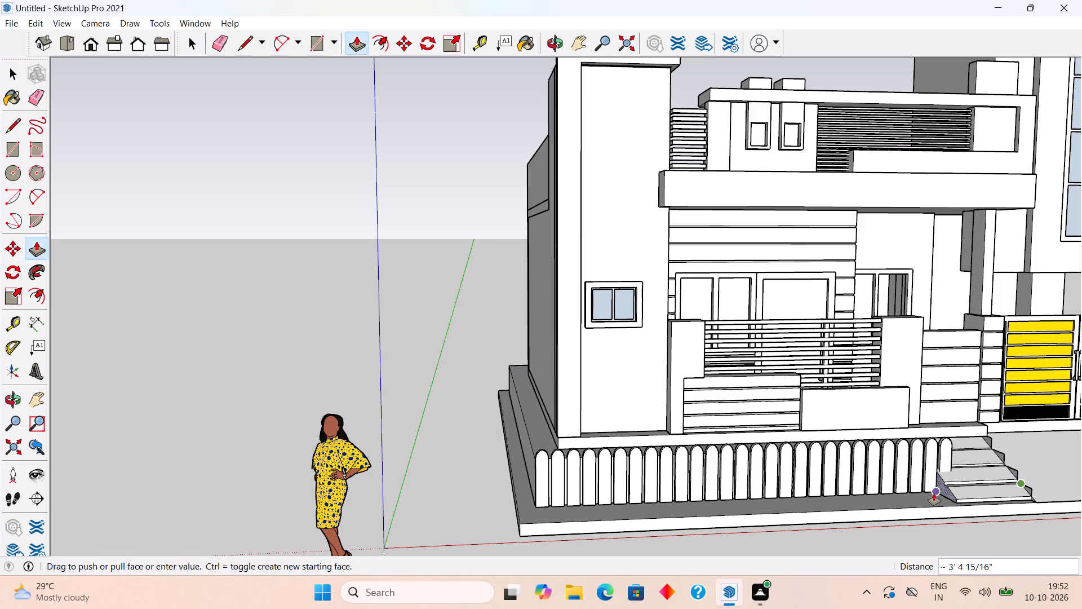
middle_drag(948, 471, 845, 504)
scroll(845, 504, down, 2)
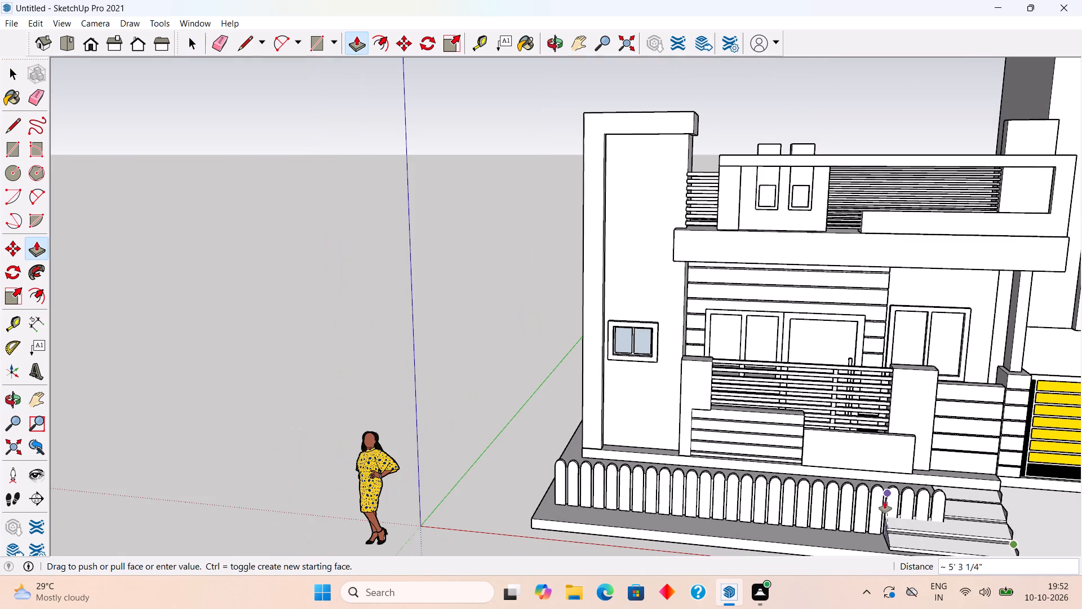
middle_drag(930, 482, 896, 497)
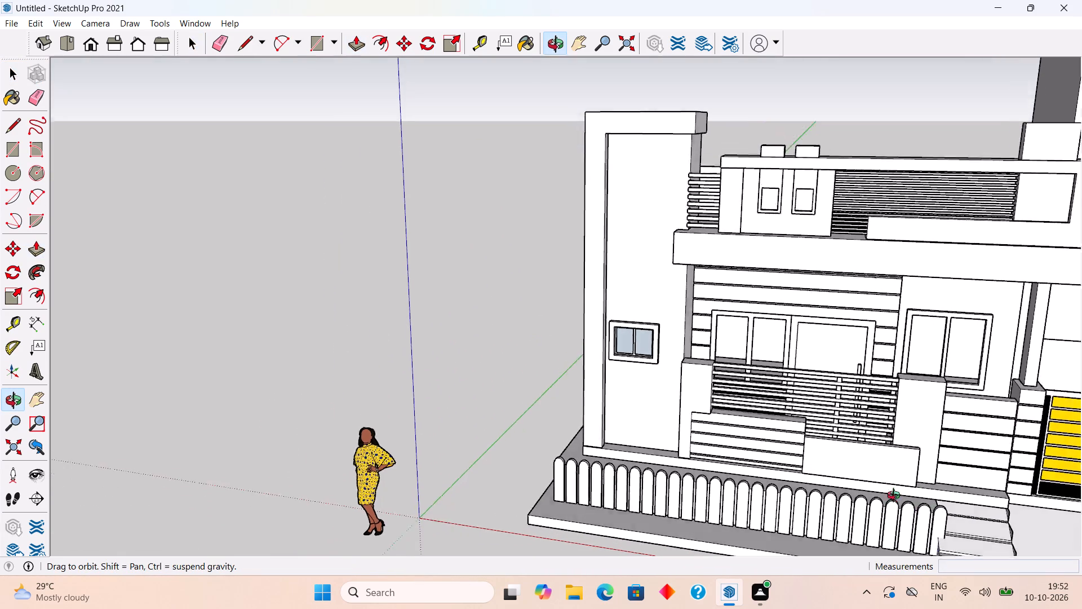
middle_drag(896, 497, 852, 505)
scroll(852, 505, down, 13)
middle_drag(943, 549, 761, 545)
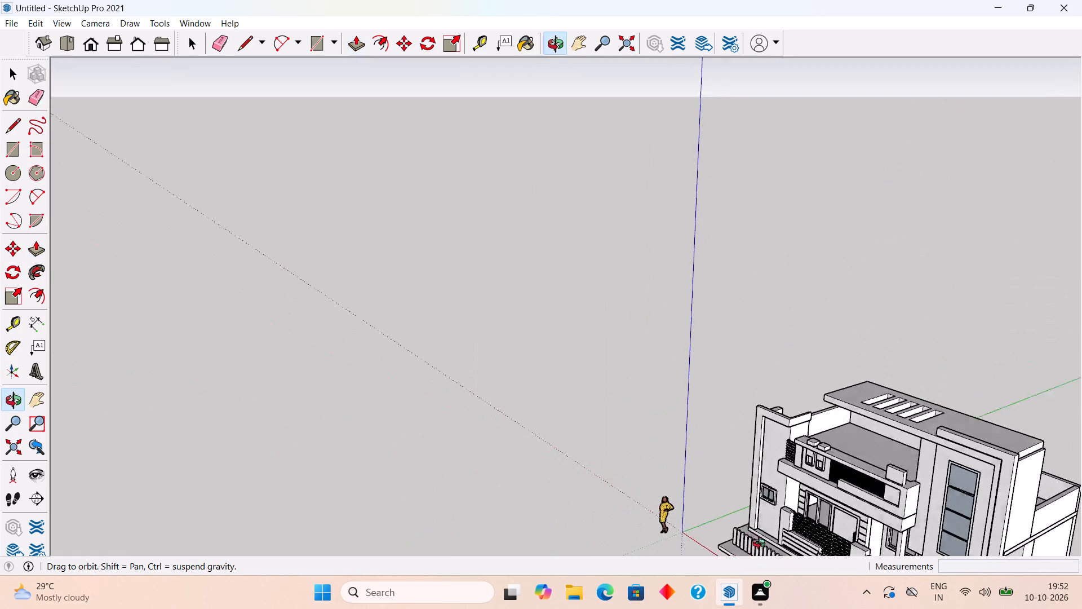
middle_drag(761, 545, 743, 451)
scroll(743, 455, down, 2)
scroll(729, 321, down, 11)
scroll(866, 501, up, 10)
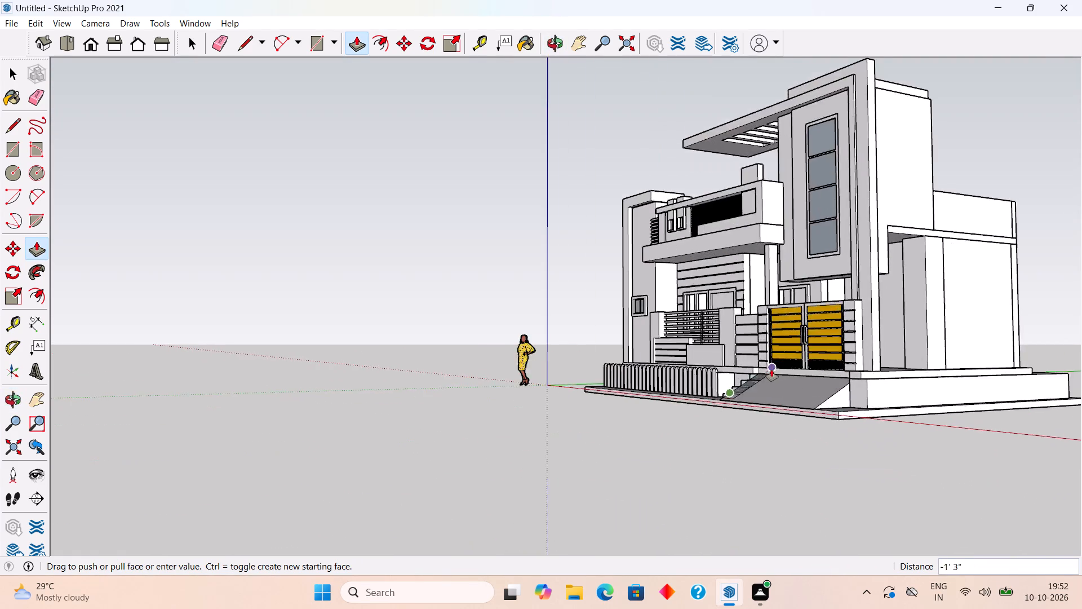
scroll(771, 369, up, 20)
scroll(771, 369, up, 2)
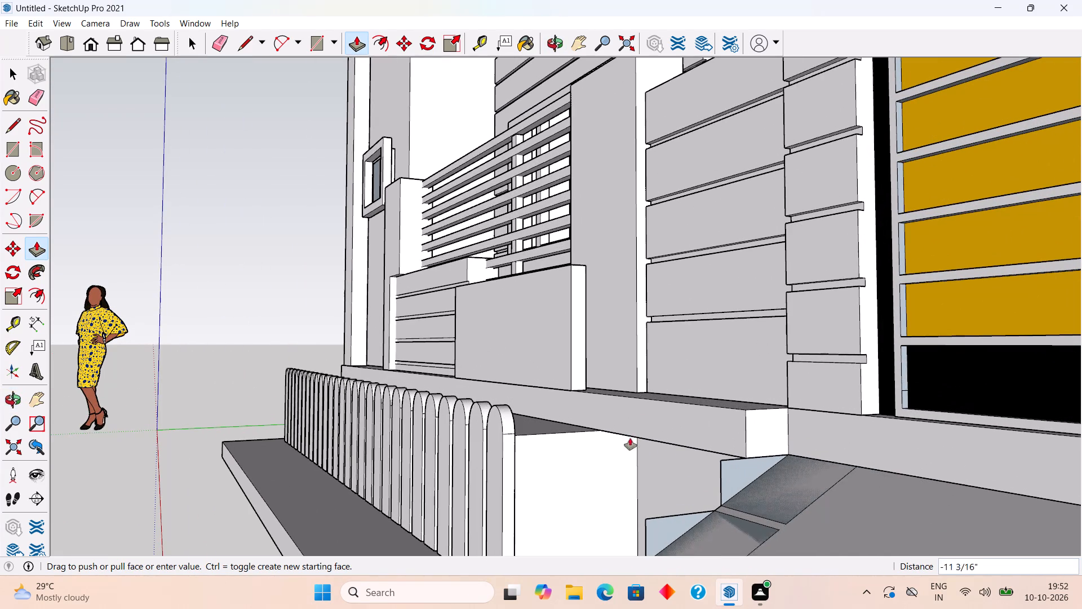
click(586, 431)
key(space)
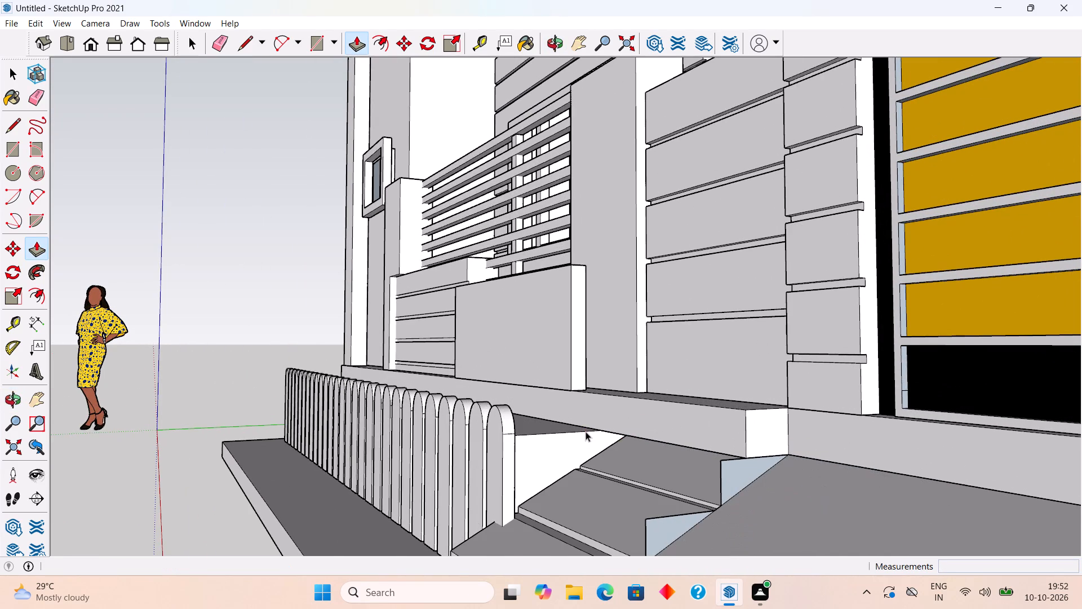
Examine the extruded steps beside the gate ramp, the picket row and the whole front elevation.
scroll(586, 431, down, 5)
scroll(242, 431, down, 2)
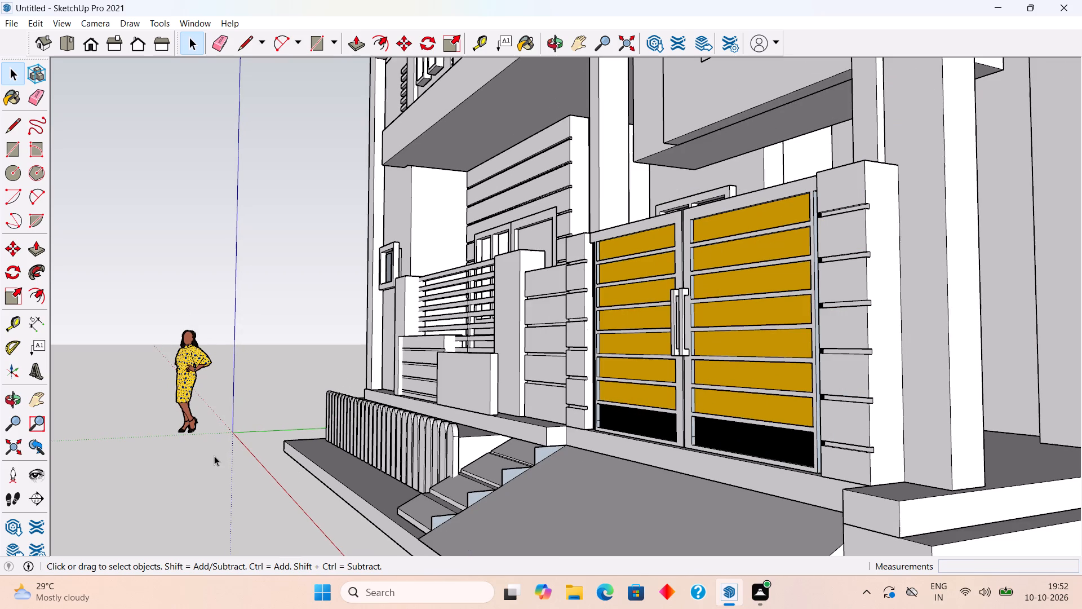
scroll(214, 456, down, 1)
click(203, 464)
middle_drag(390, 465, 615, 428)
scroll(615, 428, down, 4)
middle_drag(667, 484, 681, 509)
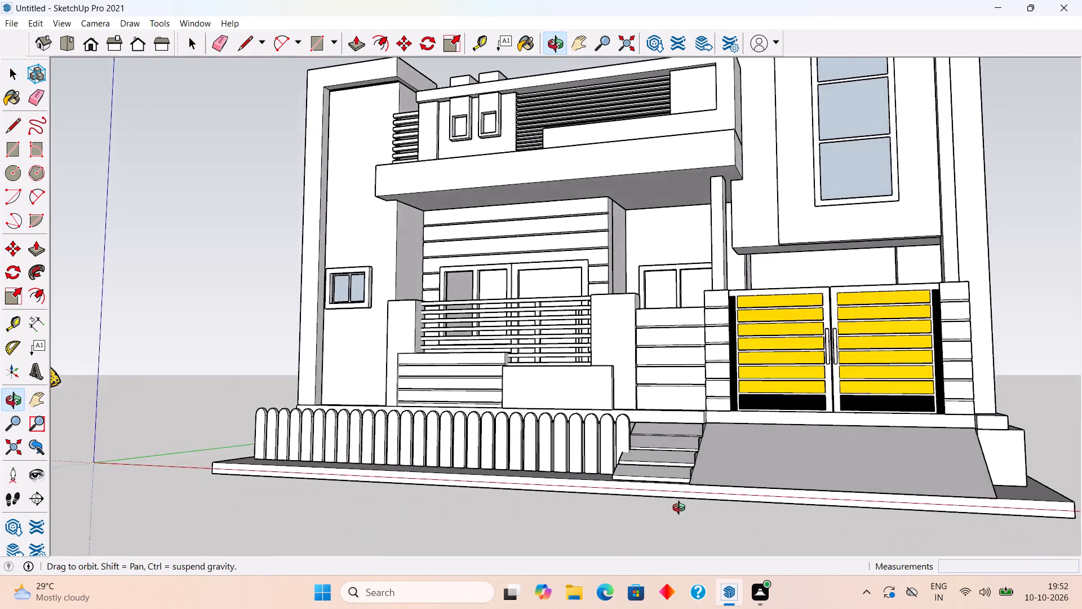
middle_drag(681, 509, 717, 590)
scroll(647, 448, up, 9)
scroll(674, 488, up, 1)
Examine how the steps and the gate ramp are connected by selecting their linked geometry from several views.
click(674, 488)
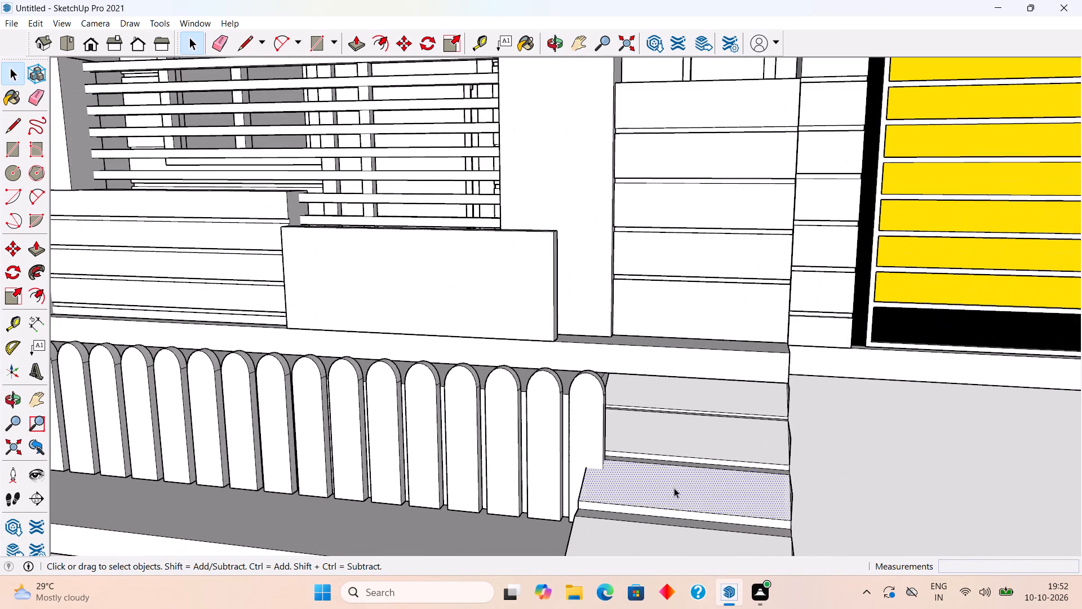
triple_click(674, 488)
scroll(679, 456, down, 11)
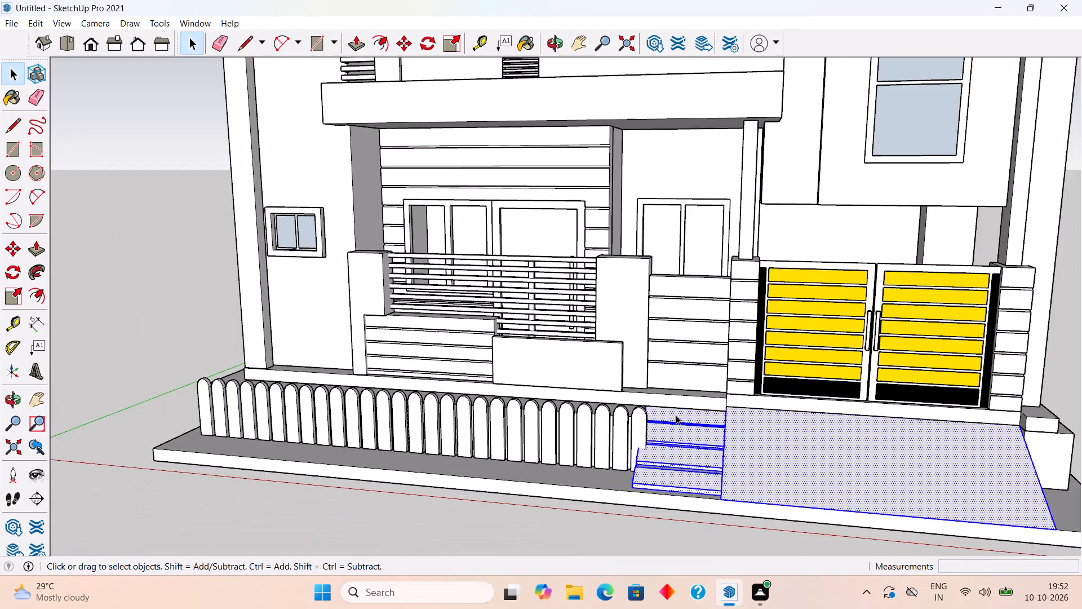
double_click(783, 443)
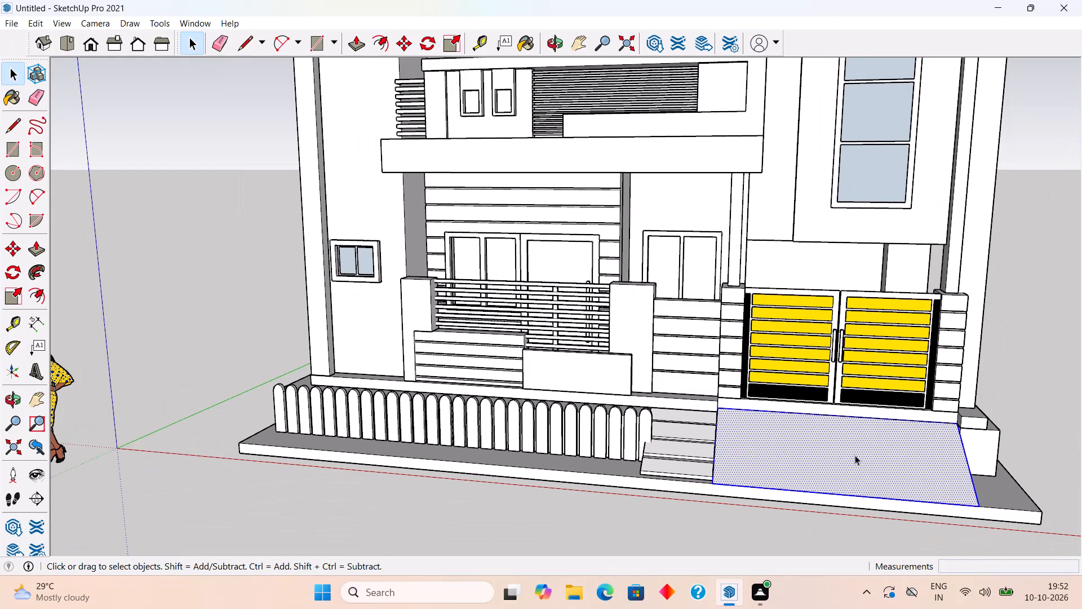
right_drag(872, 457, 720, 401)
click(740, 449)
middle_drag(867, 486, 808, 431)
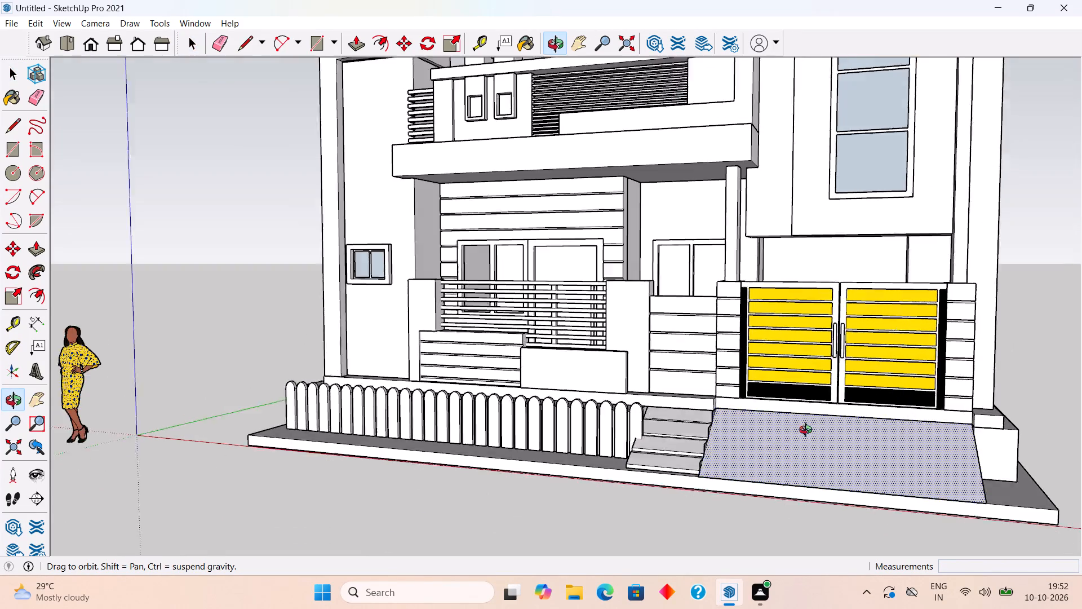
middle_drag(808, 431, 725, 388)
triple_click(782, 436)
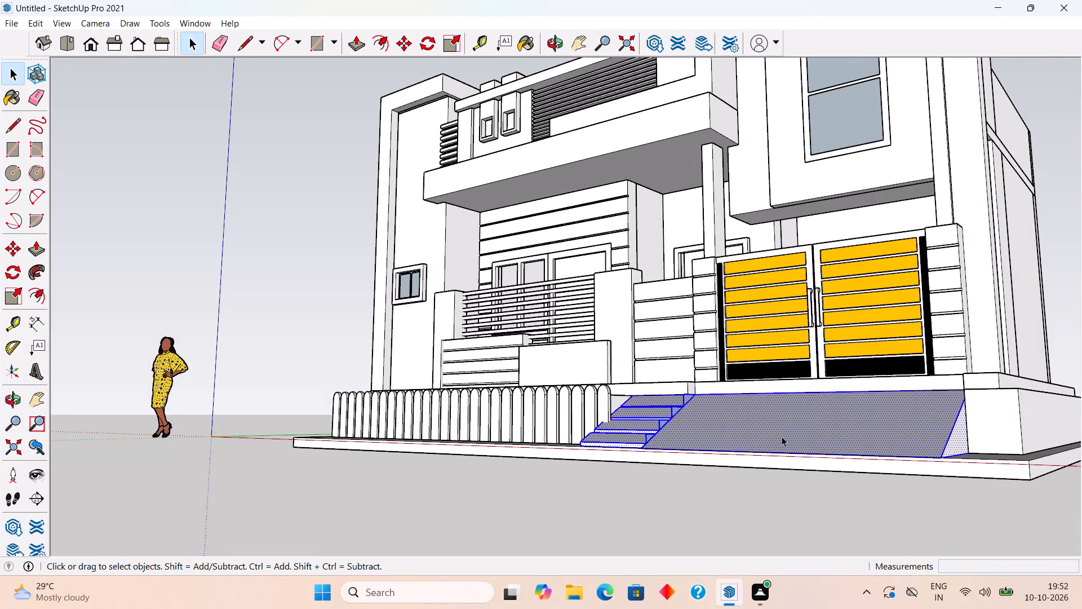
middle_drag(642, 438, 716, 471)
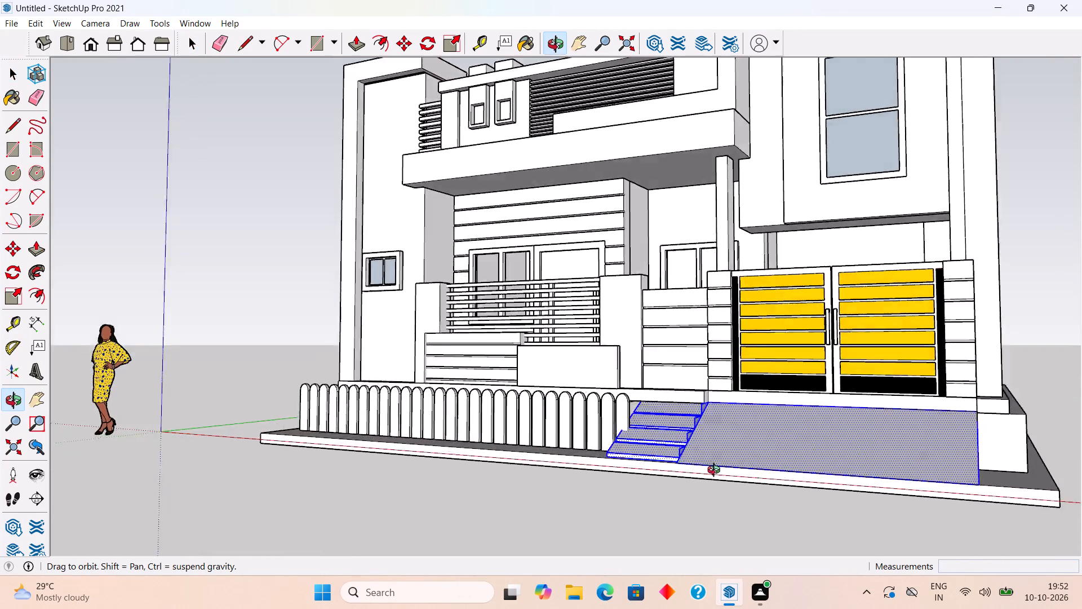
middle_drag(716, 471, 888, 554)
scroll(722, 431, up, 6)
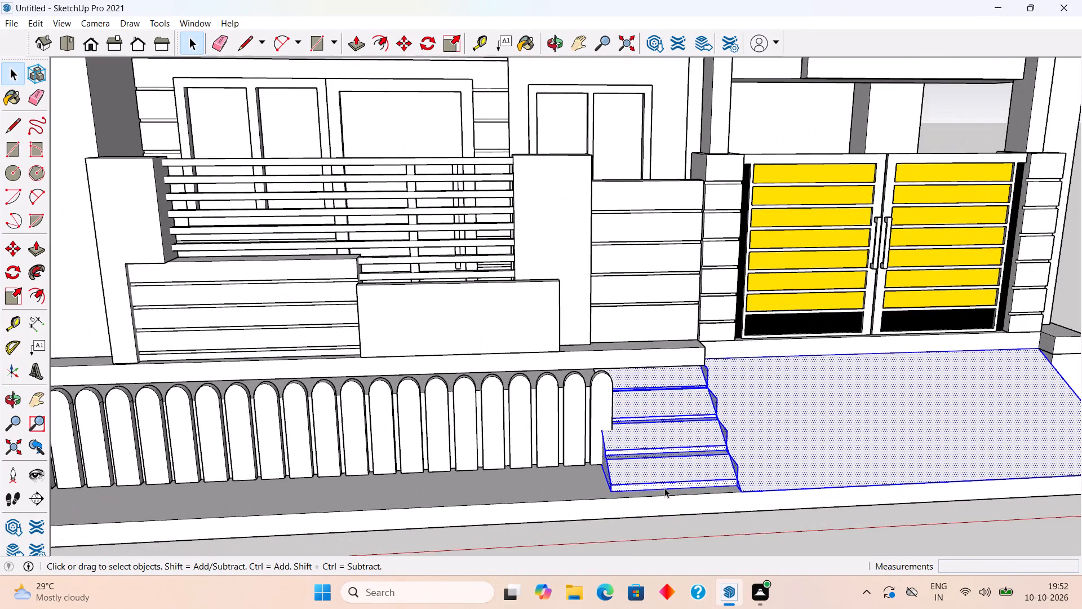
middle_drag(671, 506, 689, 539)
triple_click(670, 469)
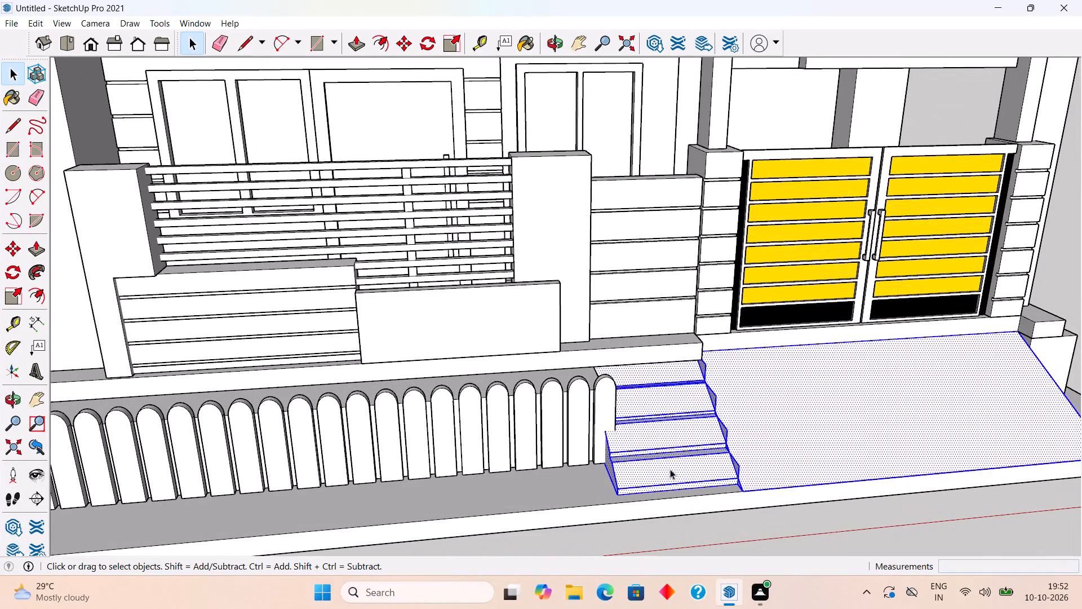
triple_click(670, 469)
click(715, 533)
Delete the stray stepped-profile edges protruding over the ramp beside the two lowest steps.
middle_drag(690, 454, 684, 483)
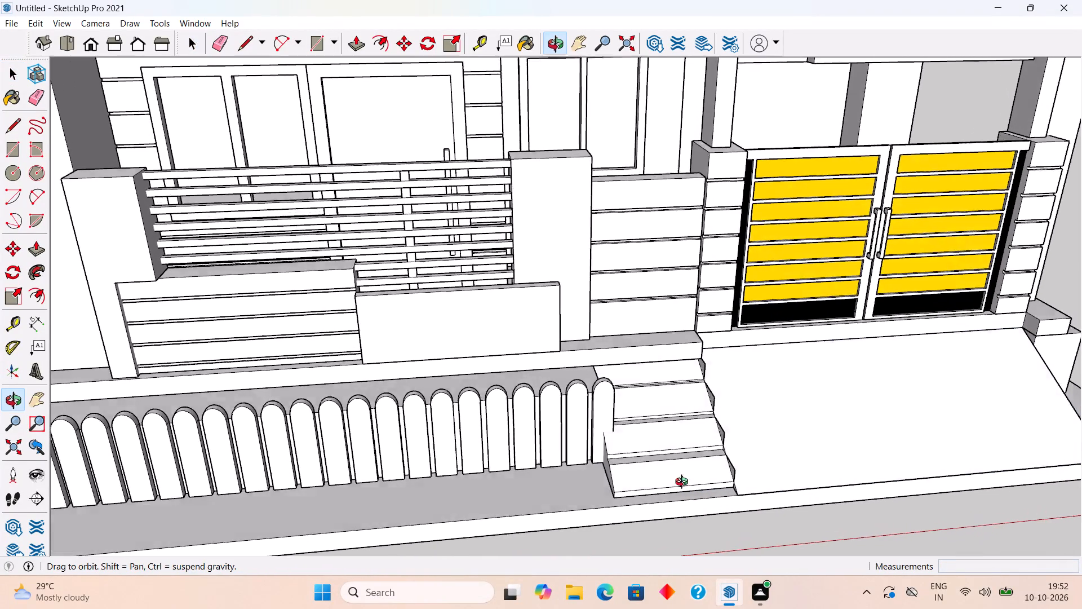
middle_drag(684, 483, 725, 474)
scroll(747, 457, up, 3)
click(743, 455)
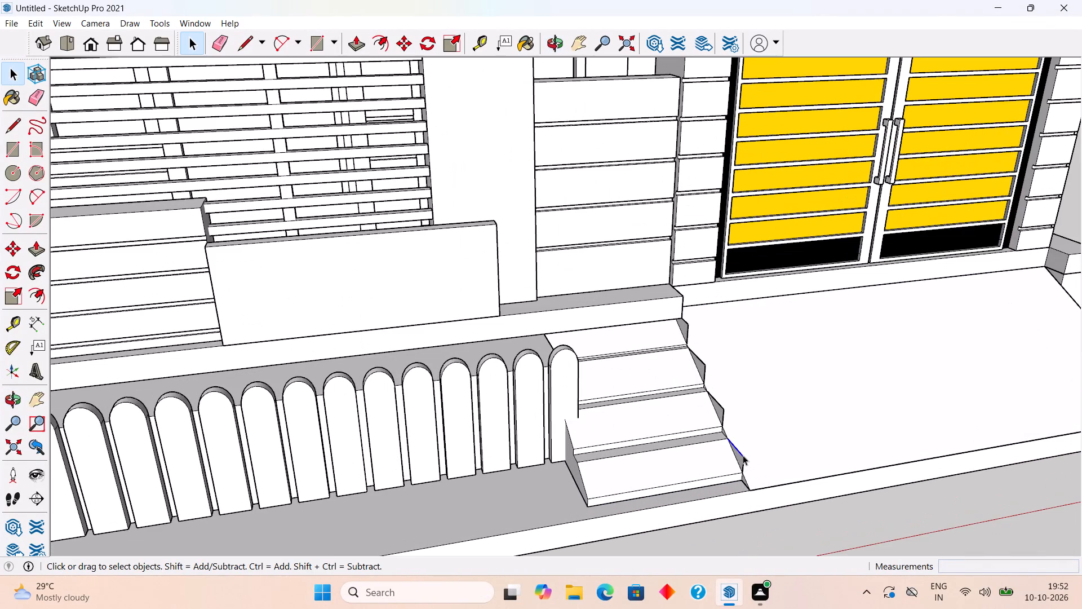
key(Delete)
click(743, 465)
key(Delete)
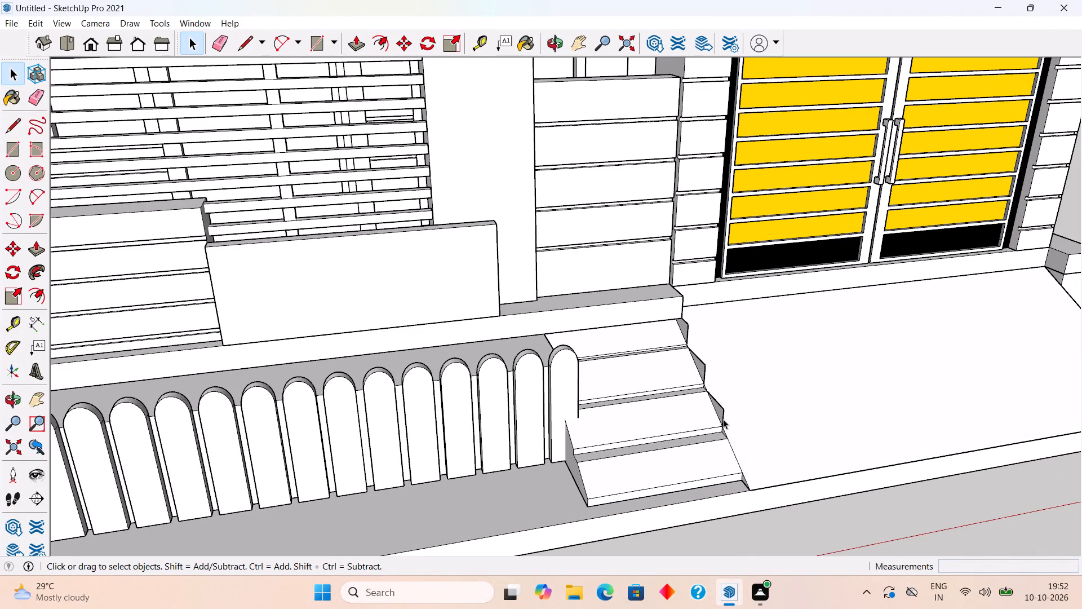
click(723, 418)
key(Delete)
click(713, 398)
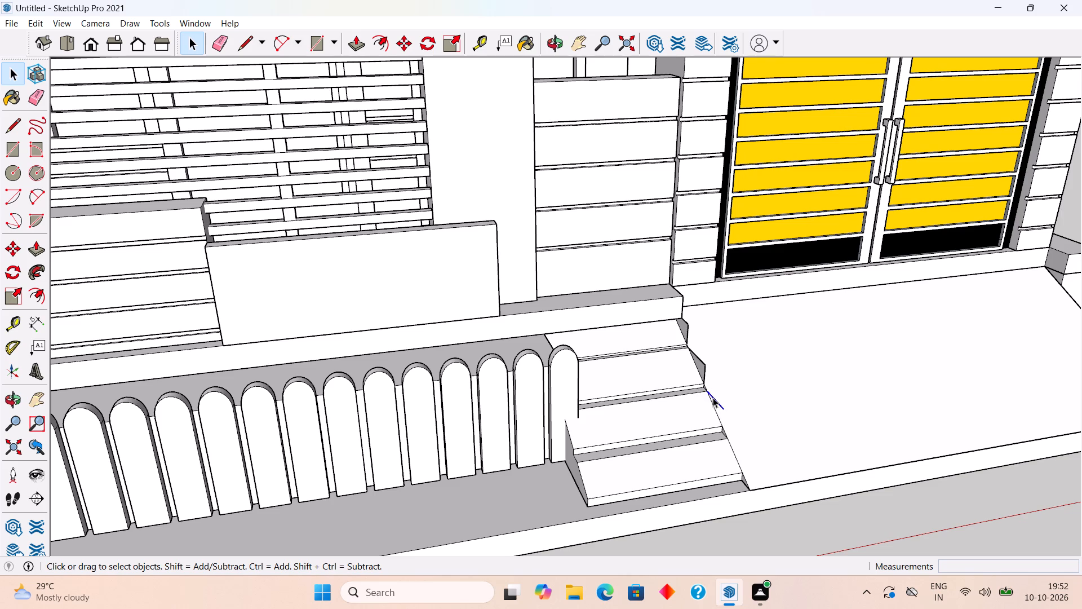
key(Delete)
Delete the remaining stepped-profile edges protruding over the ramp beside the two upper steps.
scroll(702, 374, up, 11)
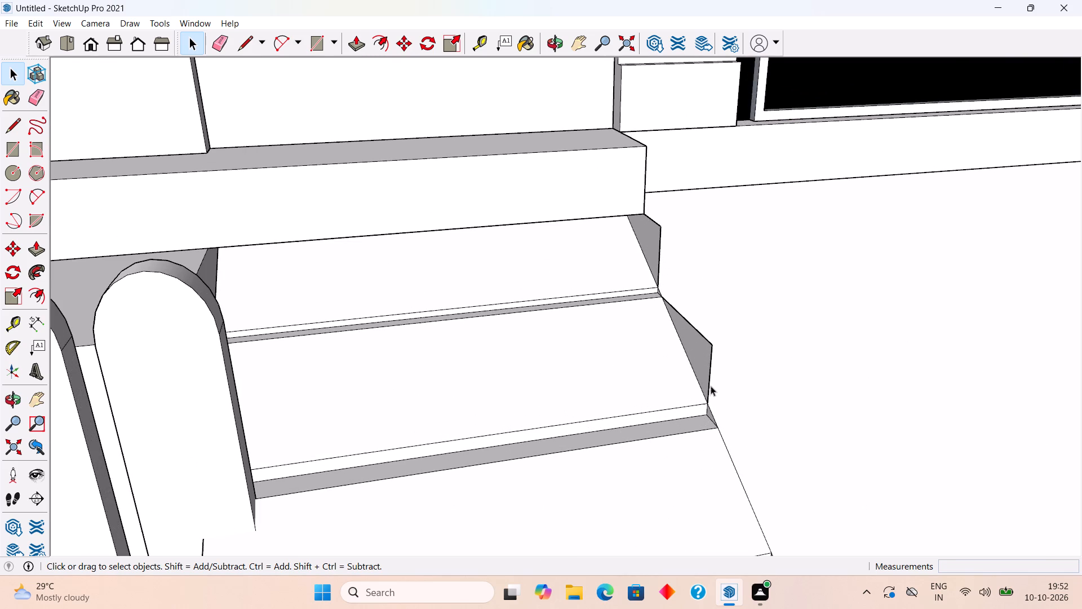
click(709, 389)
key(Delete)
click(702, 334)
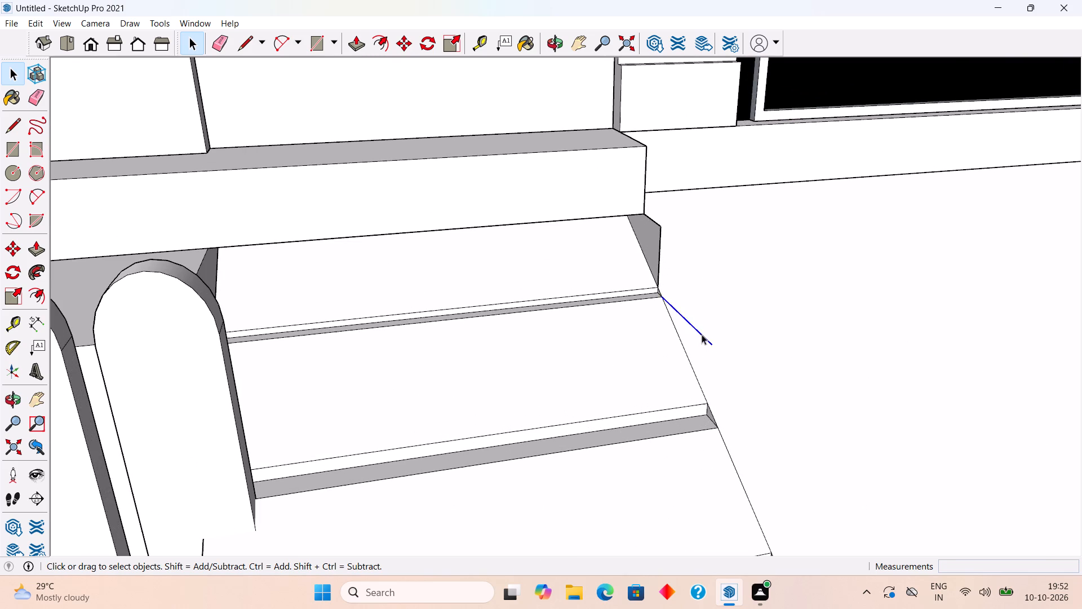
key(Delete)
click(660, 271)
key(Delete)
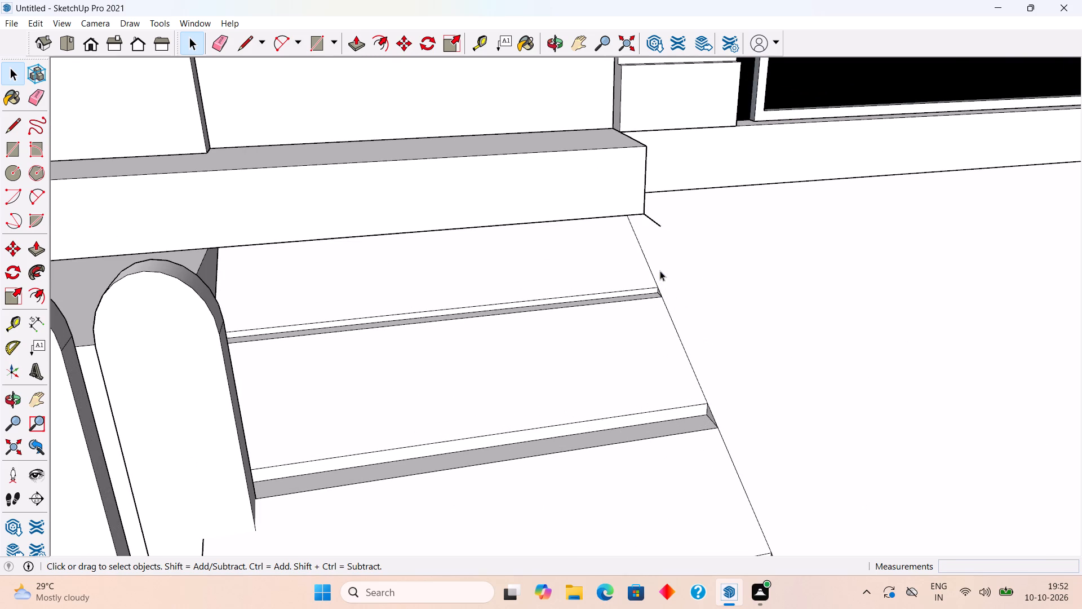
click(656, 222)
key(Delete)
Check the connected steps-and-ramp geometry and delete the ramp's sloping top face in front of the gate.
scroll(656, 222, down, 5)
scroll(692, 359, up, 2)
middle_drag(719, 387, 663, 331)
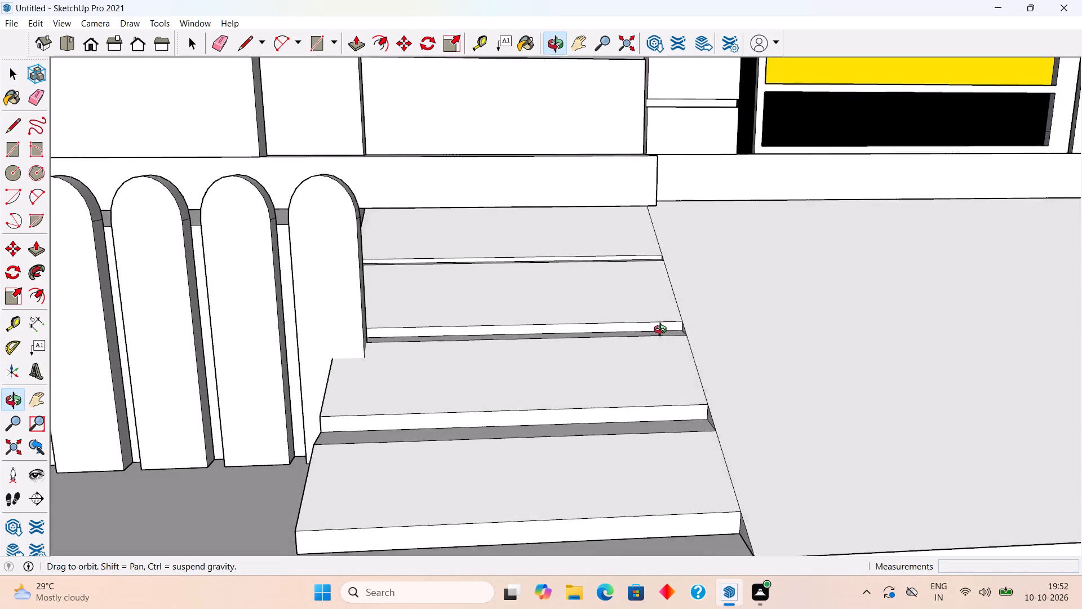
middle_drag(663, 331, 664, 345)
double_click(524, 447)
click(524, 447)
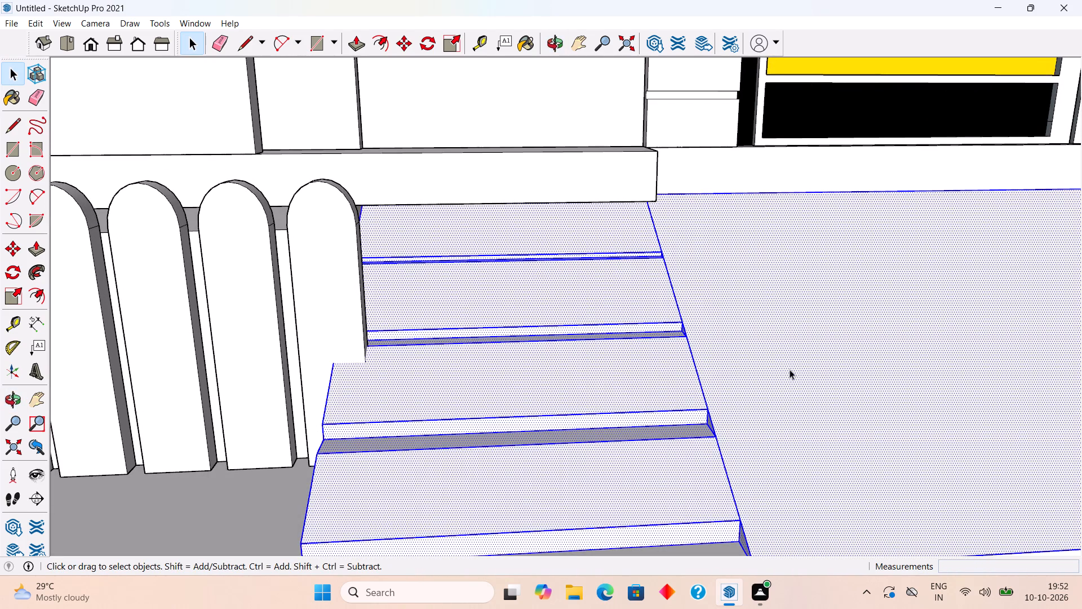
click(823, 363)
scroll(824, 363, down, 9)
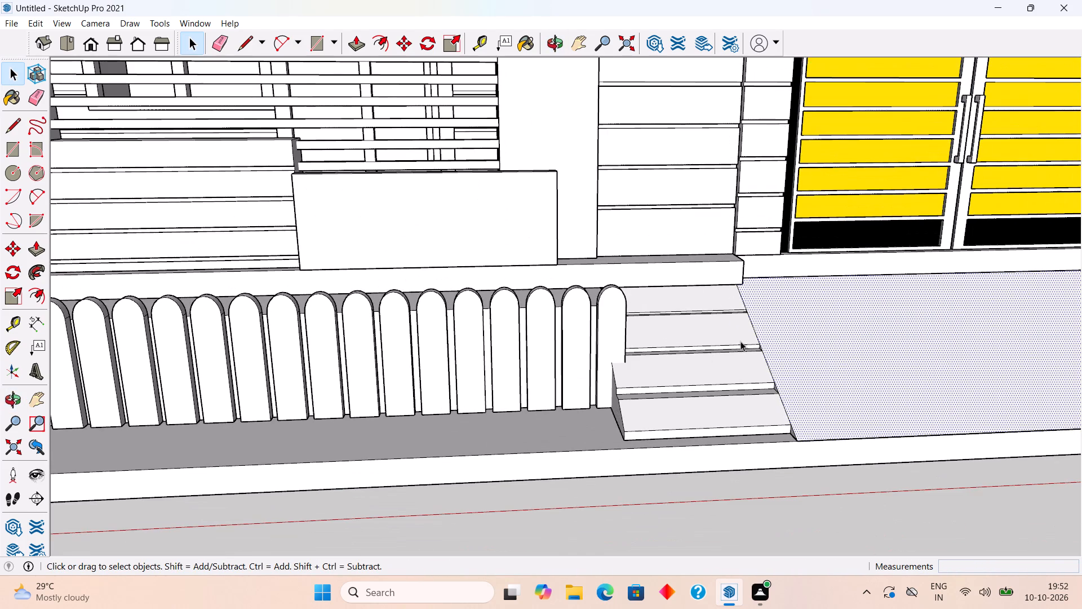
scroll(741, 341, down, 10)
middle_drag(947, 320, 793, 359)
click(780, 375)
key(Delete)
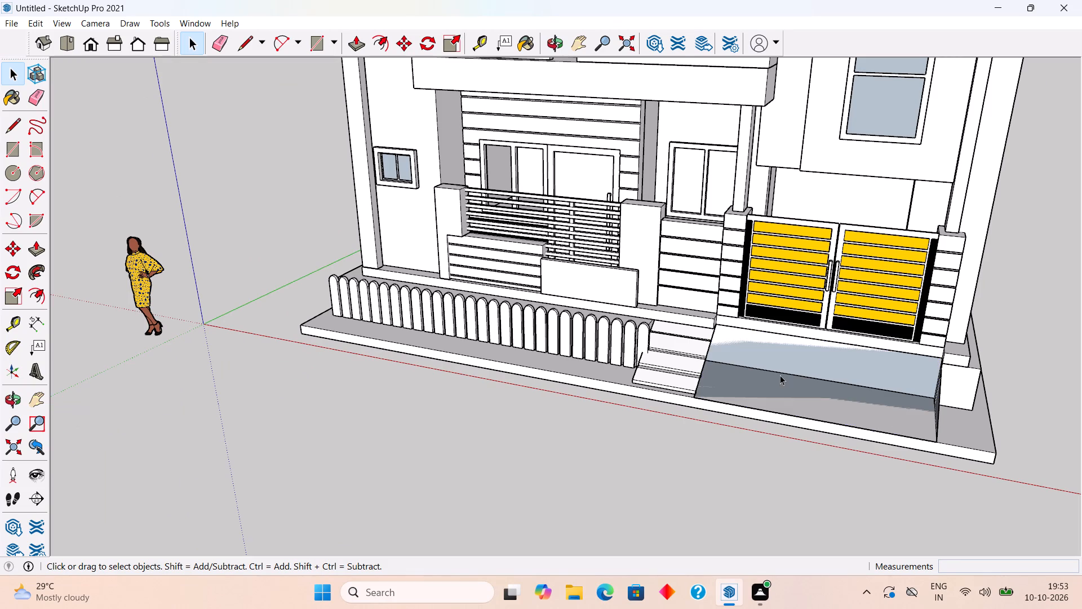
Delete the ramp's back face against the plinth and the ramp's bottom front edge on the base slab.
click(837, 343)
key(Delete)
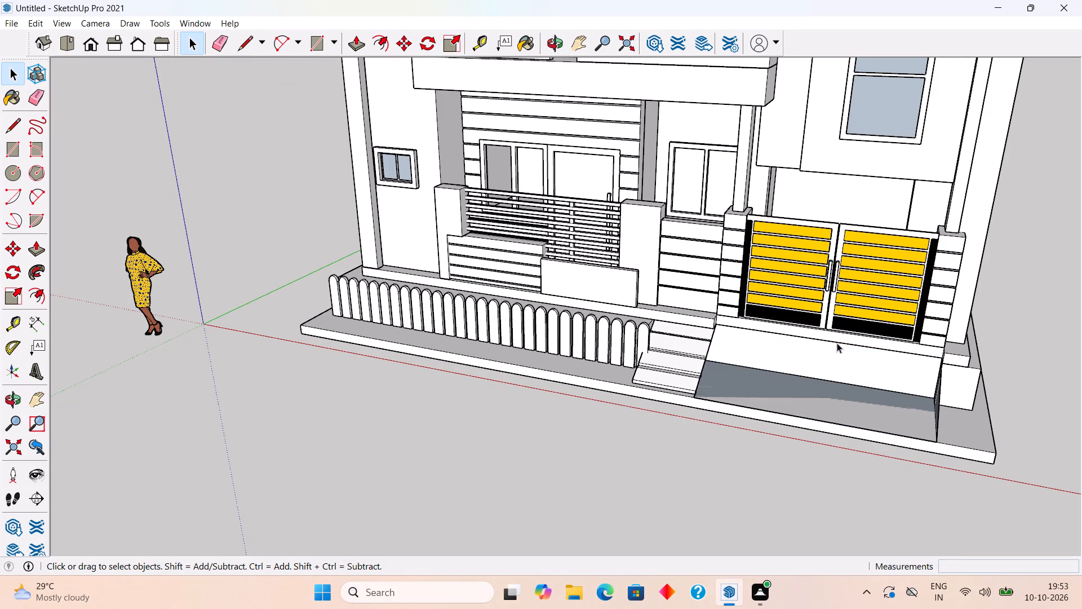
click(717, 402)
key(Delete)
Delete the ramp's triangular side face at the end farthest from the steps.
middle_drag(722, 366, 535, 298)
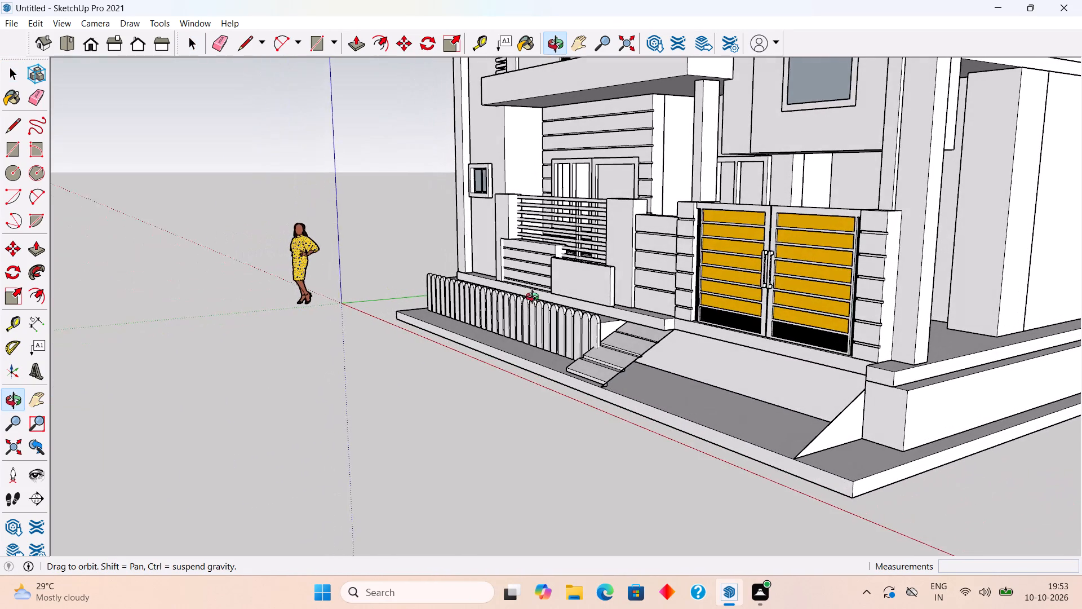
middle_drag(535, 298, 534, 299)
click(844, 434)
key(Delete)
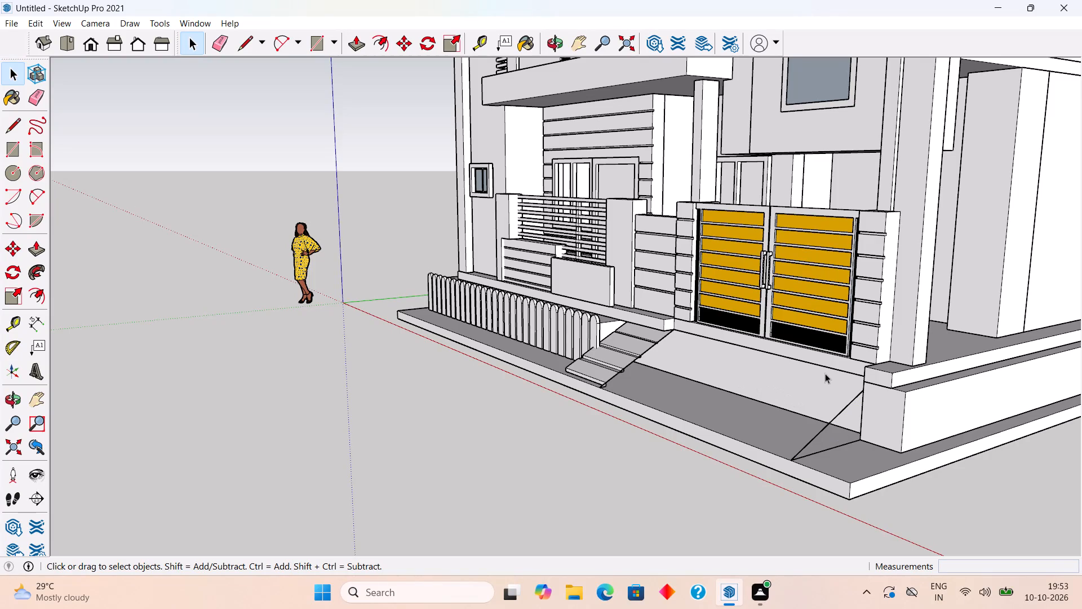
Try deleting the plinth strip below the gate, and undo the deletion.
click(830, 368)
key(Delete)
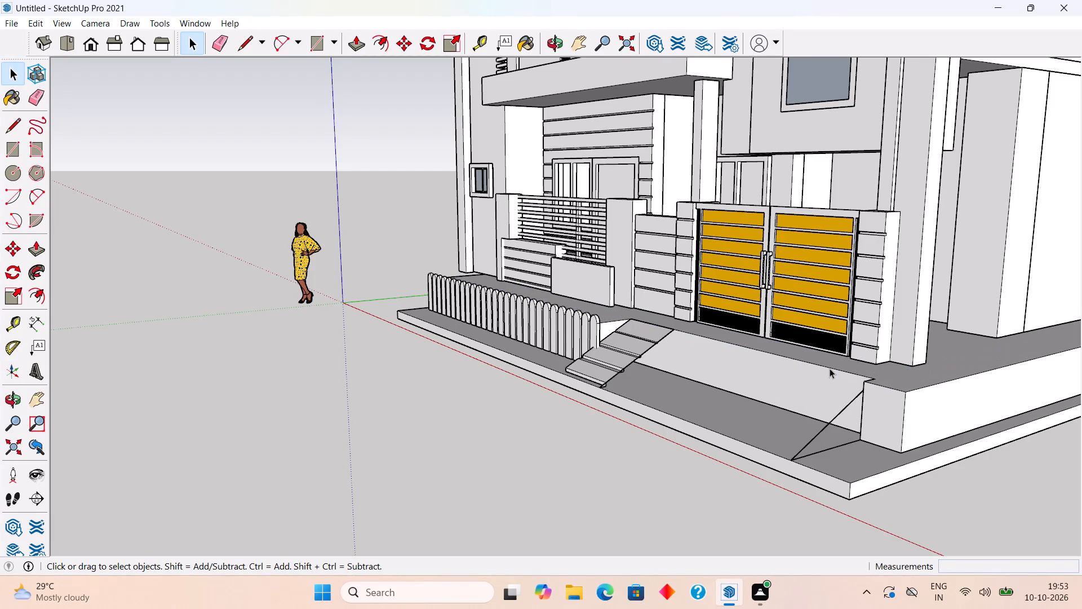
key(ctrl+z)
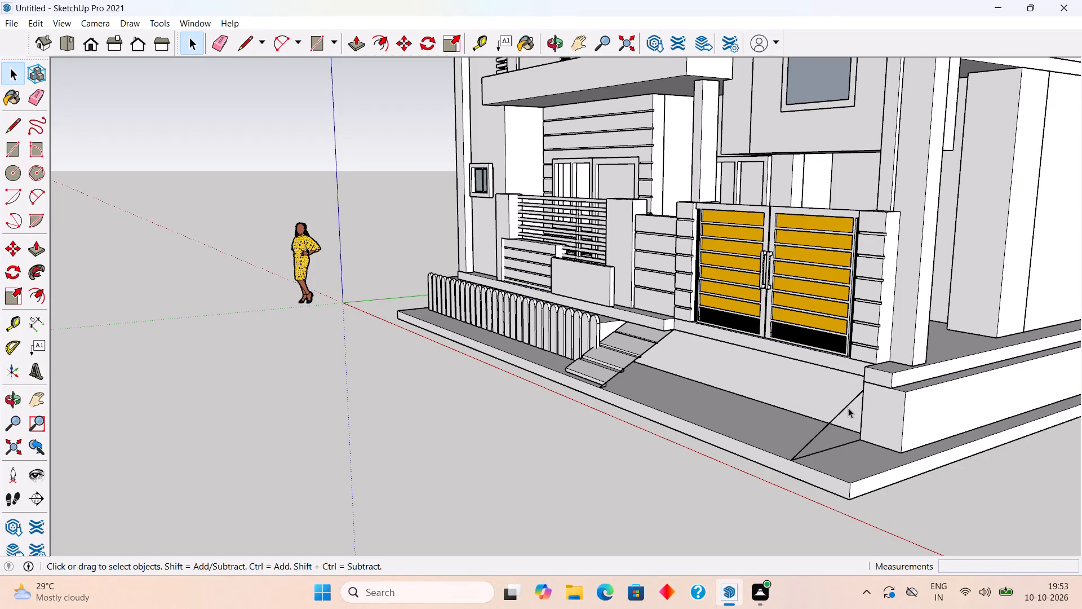
Delete the leftover sloping edge and bottom edge of the ramp's far triangular side.
click(839, 414)
key(Delete)
click(841, 446)
key(Delete)
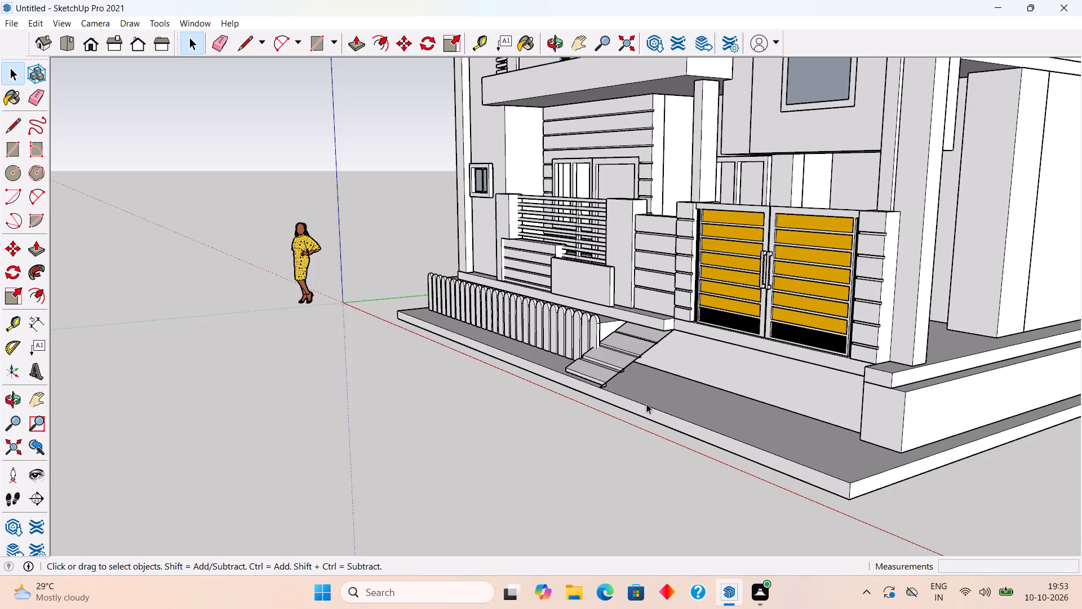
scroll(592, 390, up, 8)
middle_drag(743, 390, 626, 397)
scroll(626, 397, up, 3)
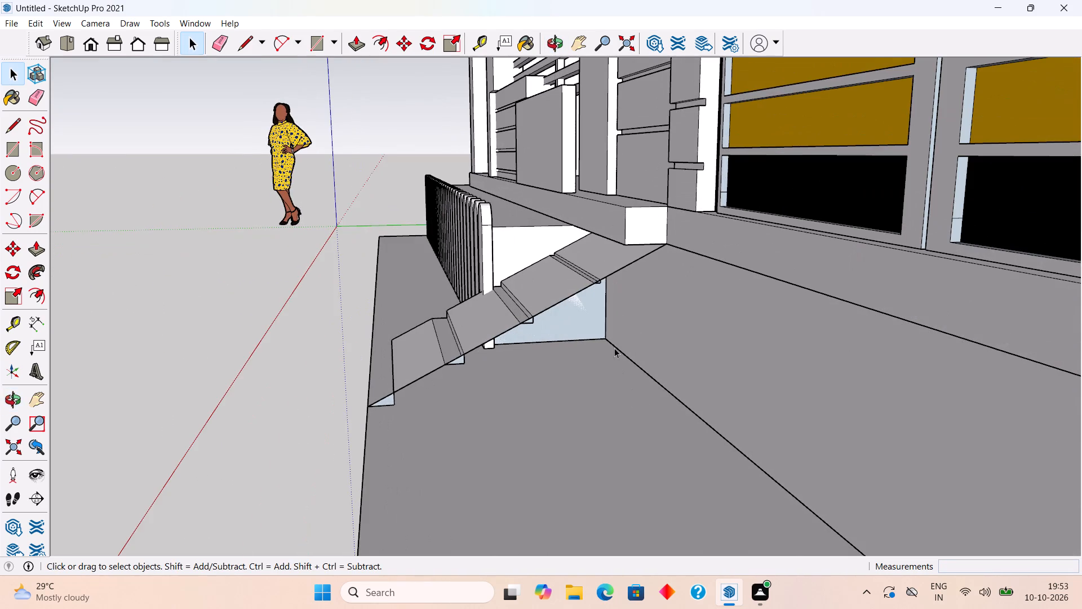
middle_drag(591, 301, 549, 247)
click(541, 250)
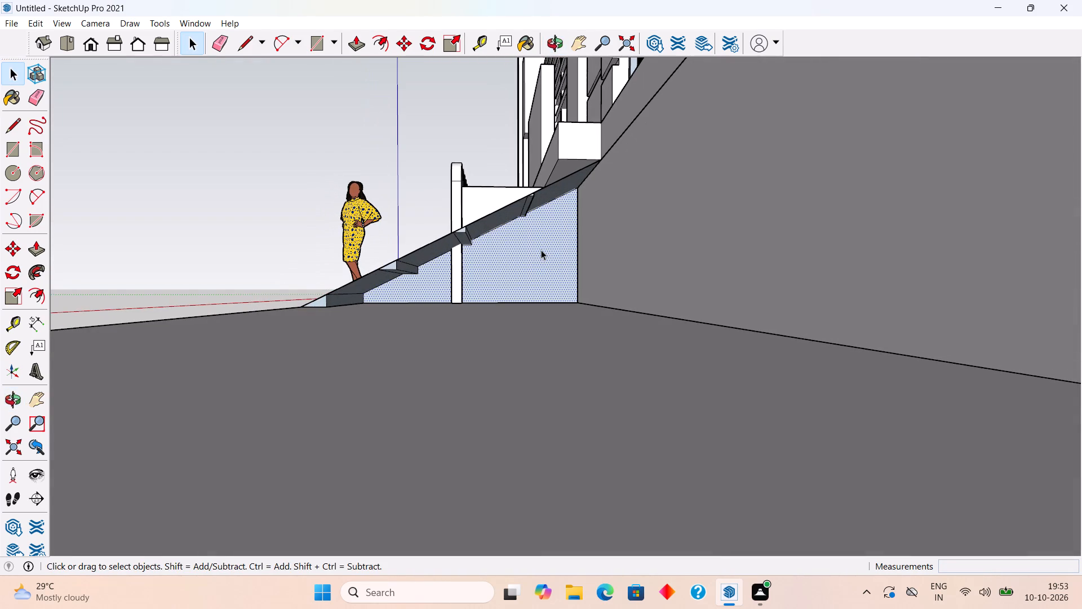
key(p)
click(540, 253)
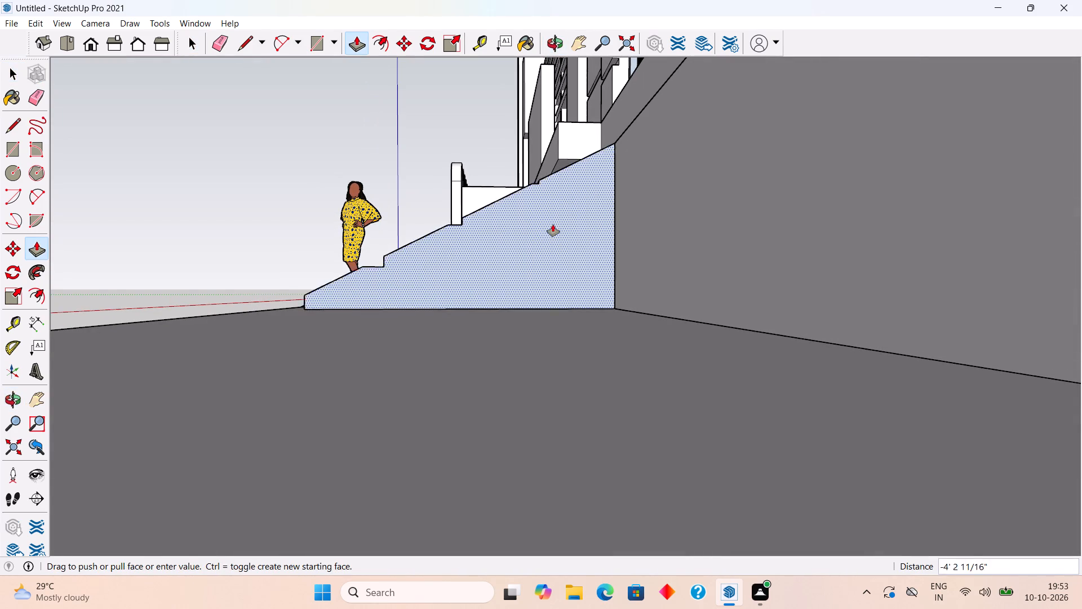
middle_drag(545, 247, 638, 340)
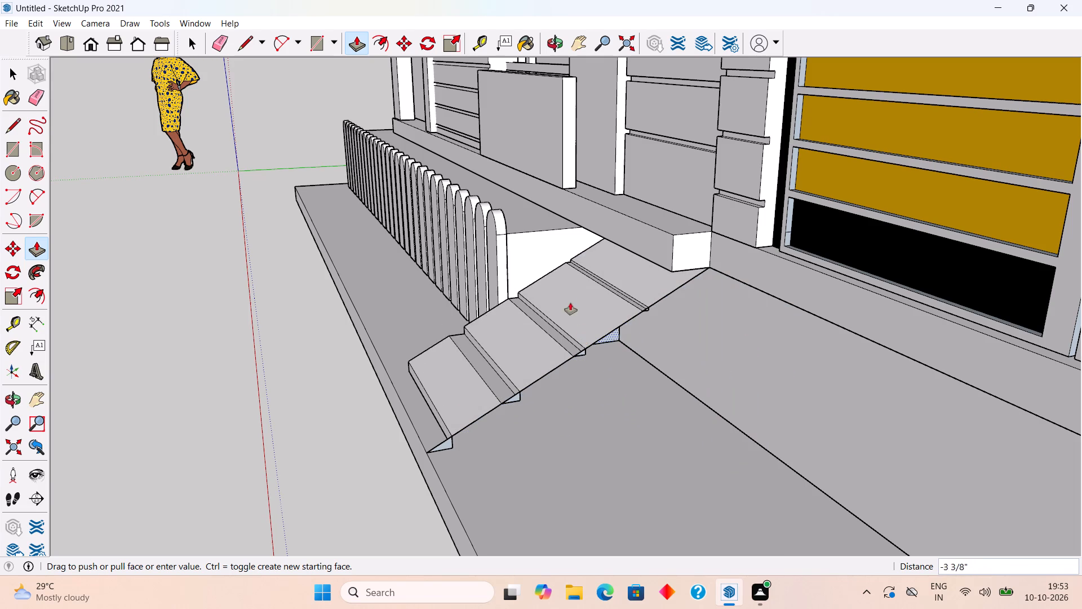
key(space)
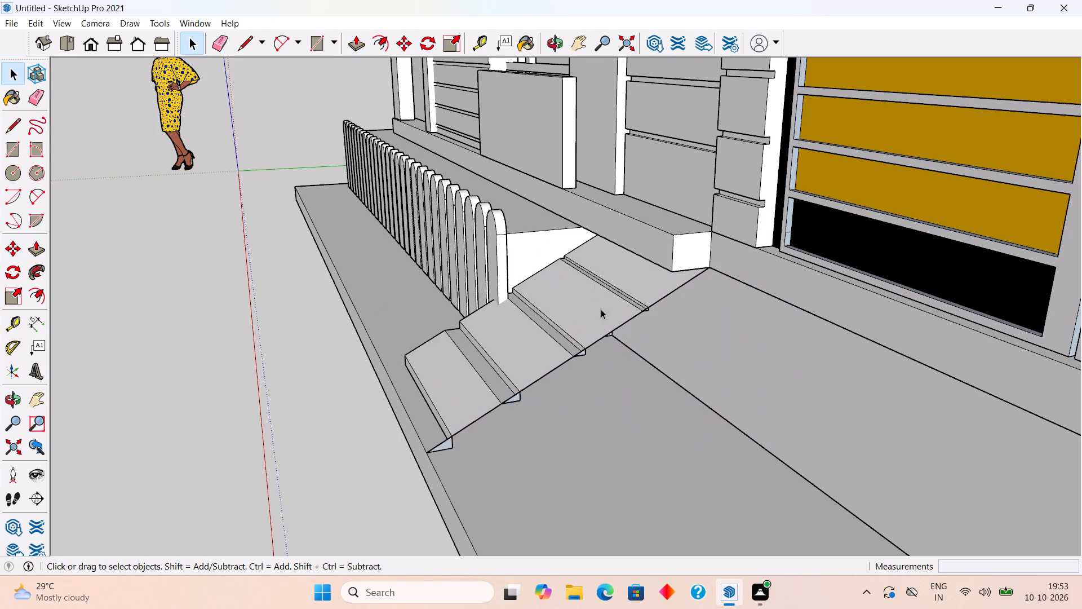
Delete the leftover small triangular face and its bottom edge beside the lowest step on the base slab.
middle_drag(545, 401, 516, 354)
scroll(412, 378, up, 4)
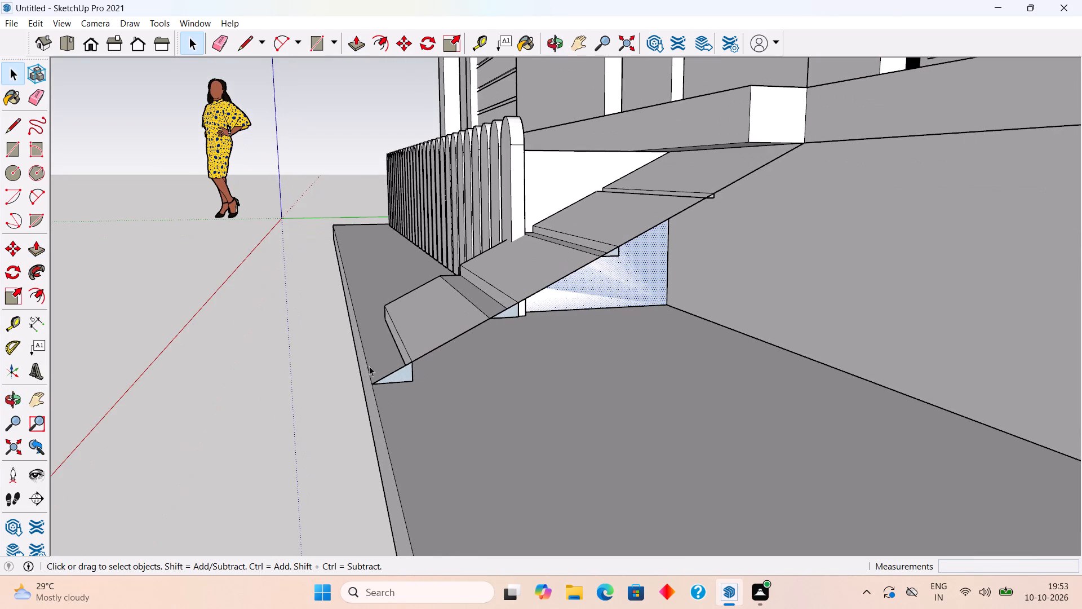
click(379, 378)
key(Delete)
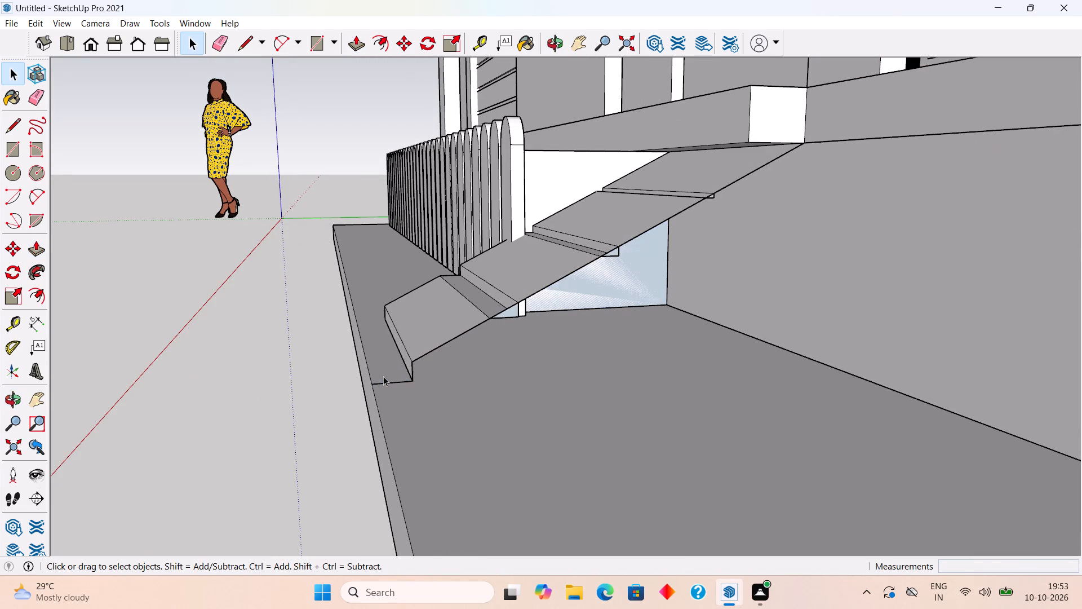
click(388, 381)
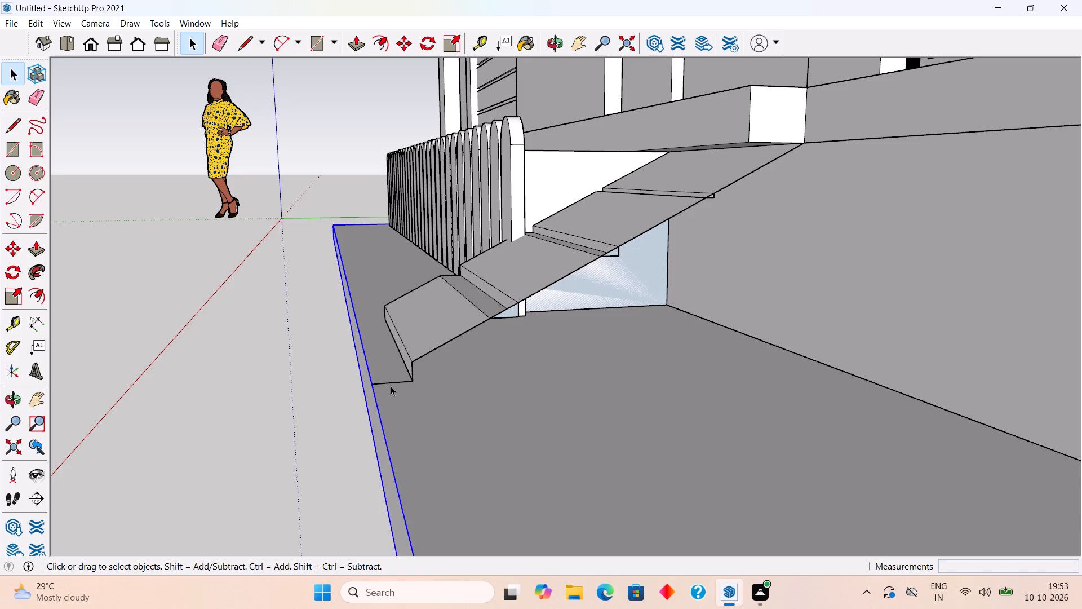
click(391, 386)
click(356, 394)
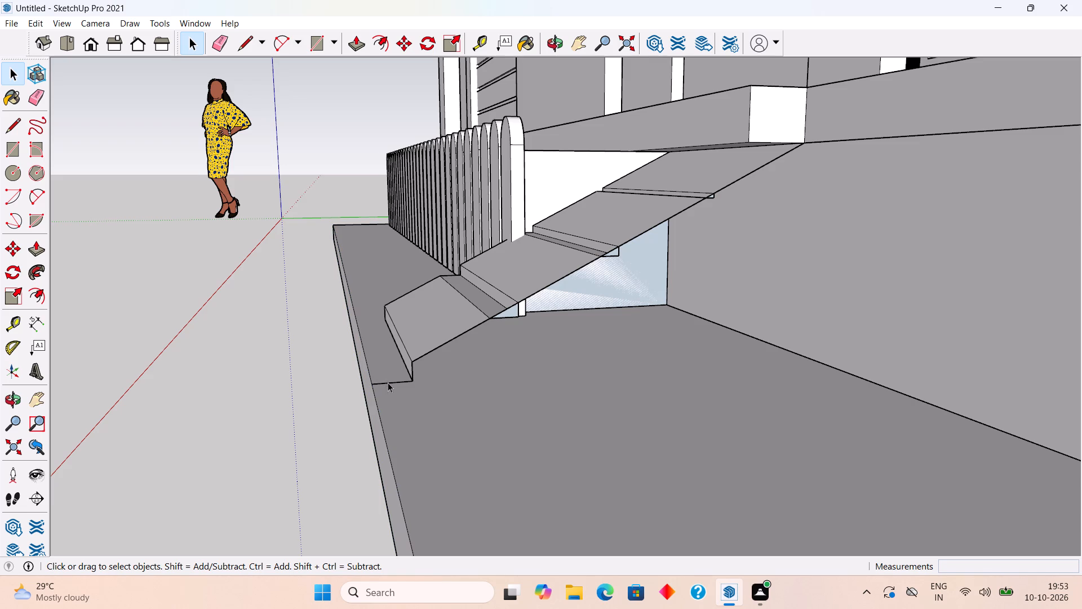
click(388, 382)
key(Delete)
scroll(454, 310, down, 5)
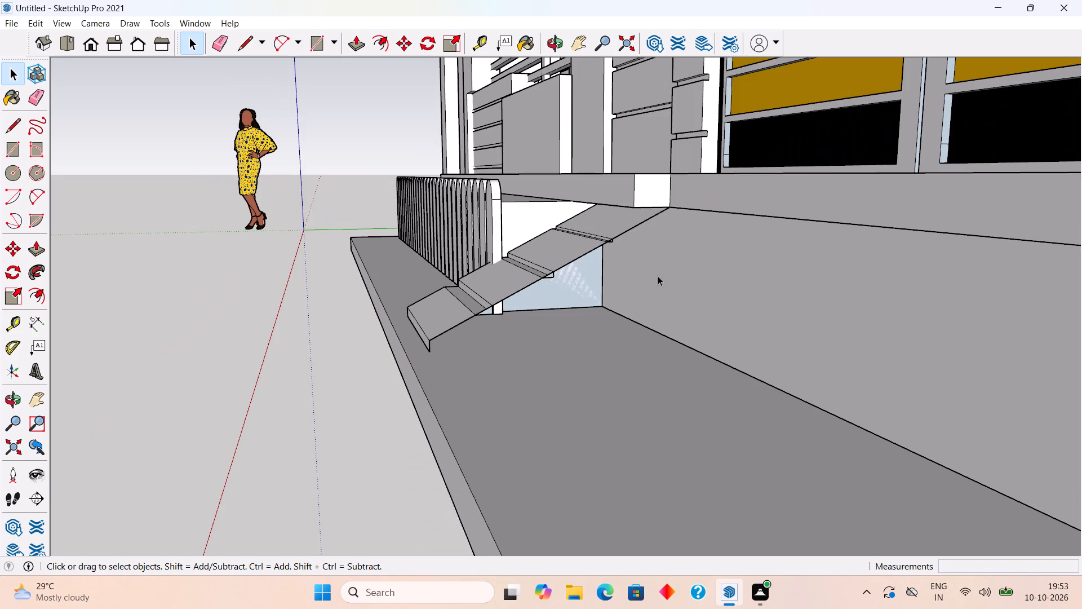
Close the steps' open side with a 3' 8" line along the slab to the plinth and a 2' vertical line up the plinth.
key(l)
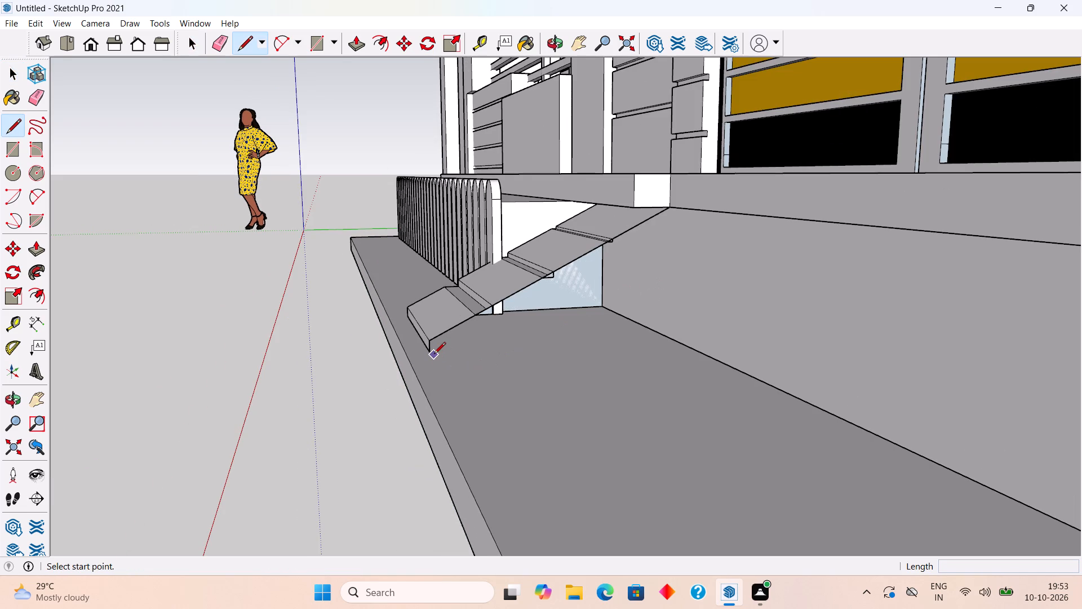
click(432, 355)
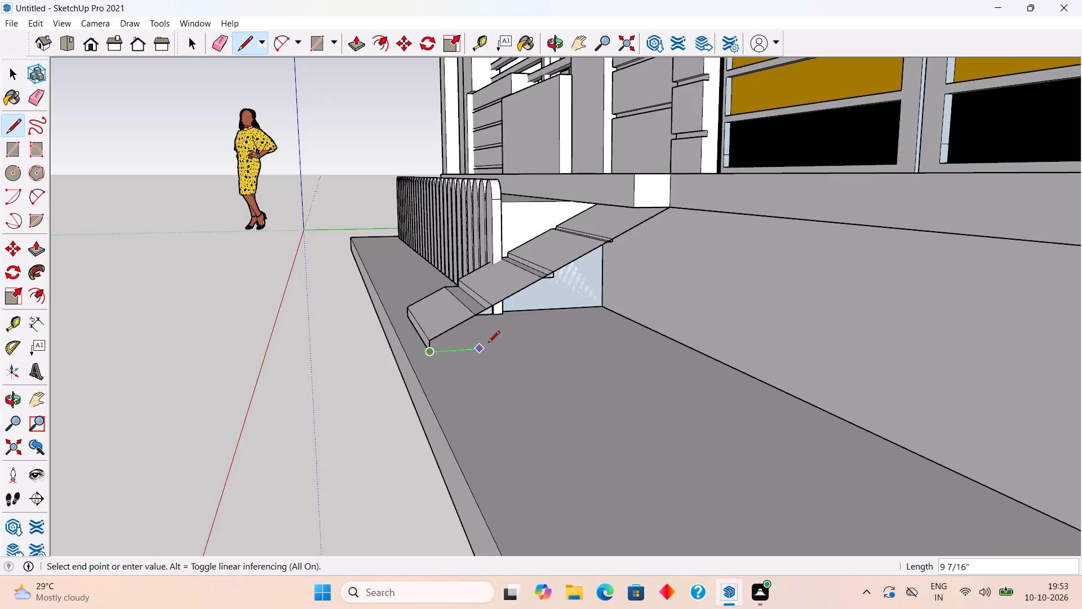
click(671, 339)
click(674, 208)
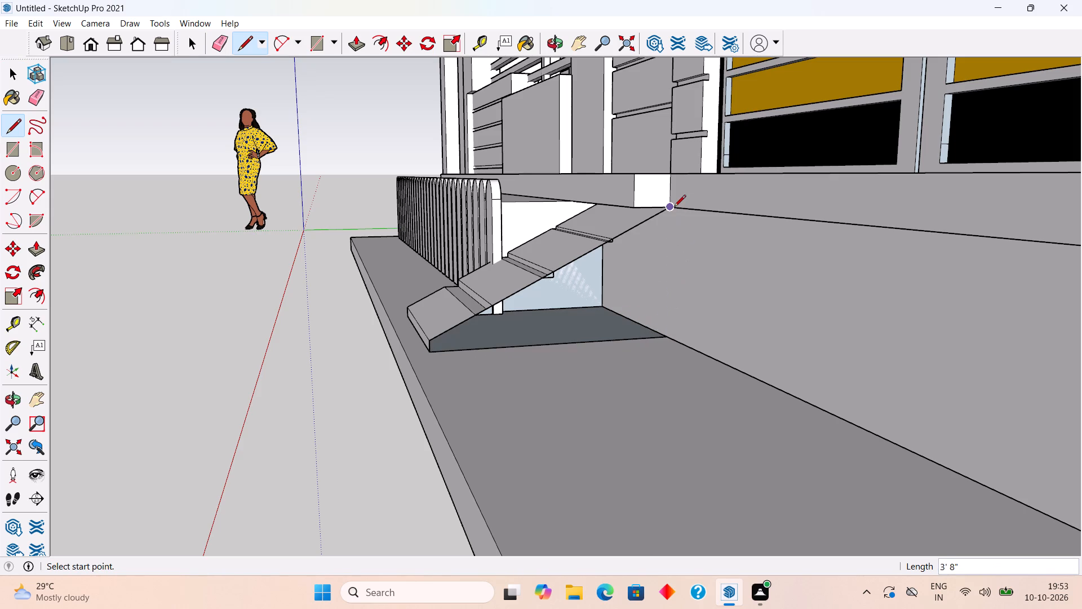
click(668, 210)
click(666, 335)
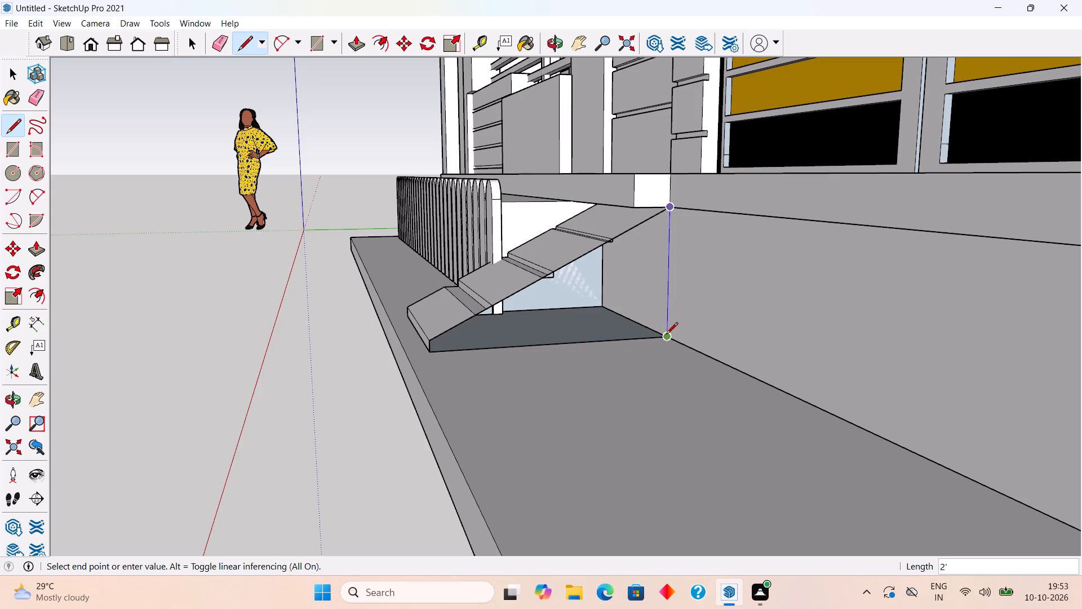
key(space)
Select all the connected geometry of the entrance steps and make it a group.
triple_click(614, 304)
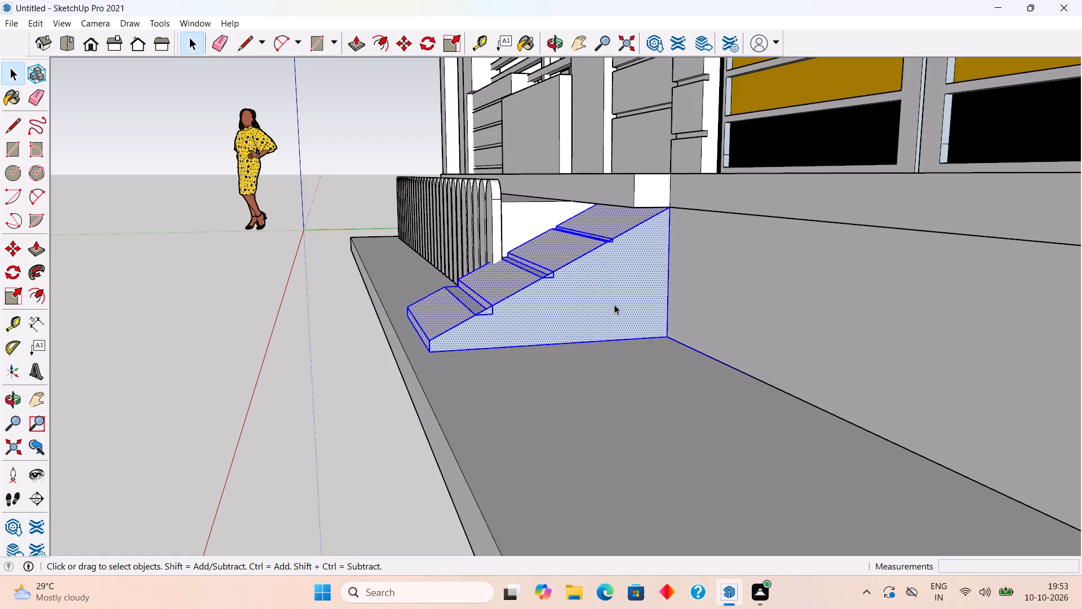
right_click(614, 304)
click(651, 421)
middle_drag(423, 347, 423, 352)
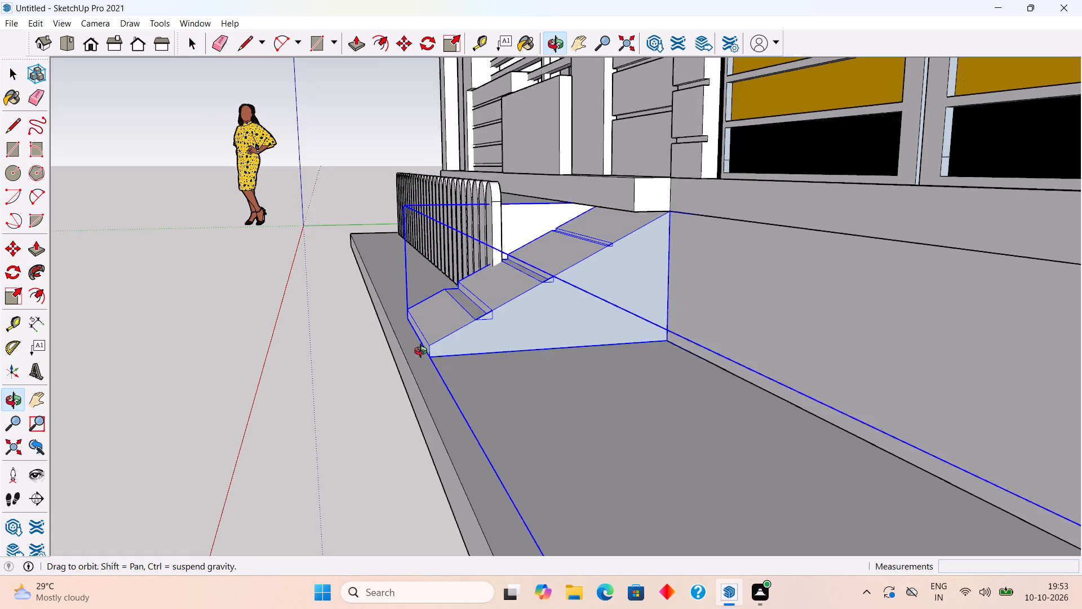
middle_drag(423, 352, 678, 385)
scroll(678, 385, down, 3)
click(672, 425)
scroll(672, 408, down, 9)
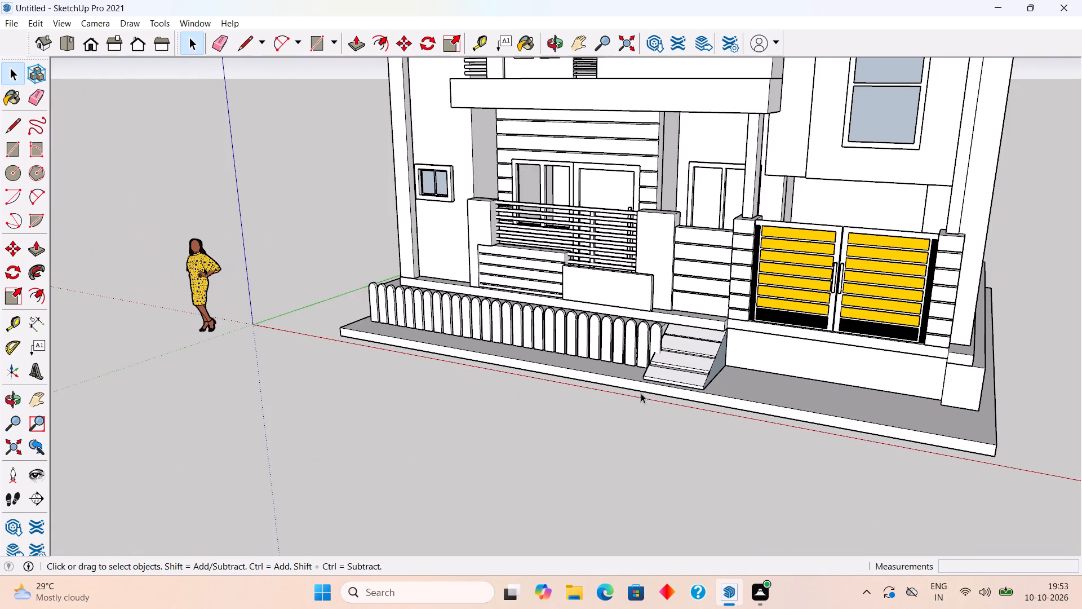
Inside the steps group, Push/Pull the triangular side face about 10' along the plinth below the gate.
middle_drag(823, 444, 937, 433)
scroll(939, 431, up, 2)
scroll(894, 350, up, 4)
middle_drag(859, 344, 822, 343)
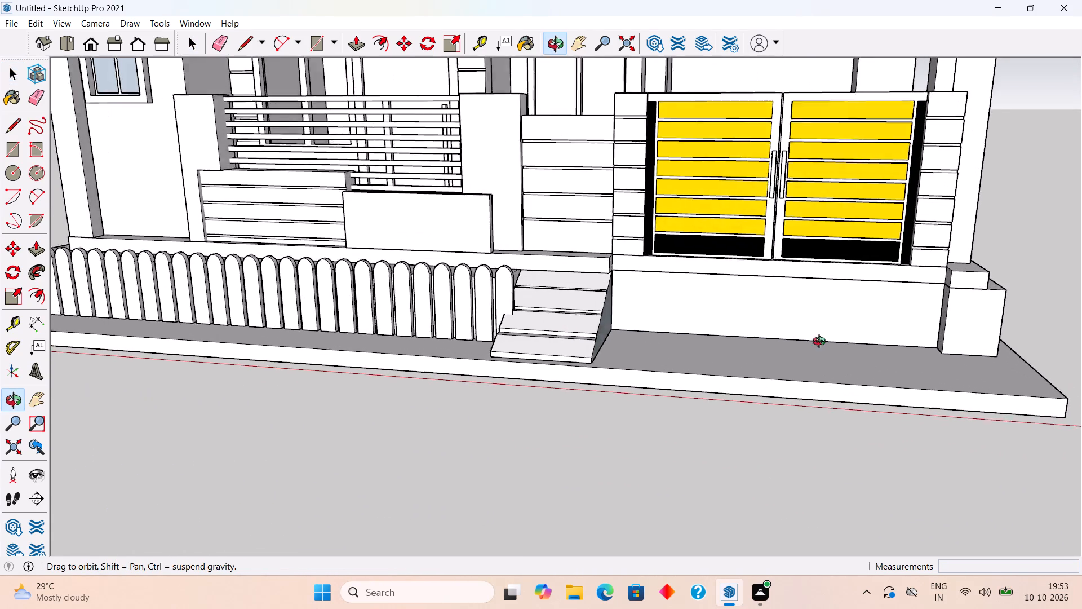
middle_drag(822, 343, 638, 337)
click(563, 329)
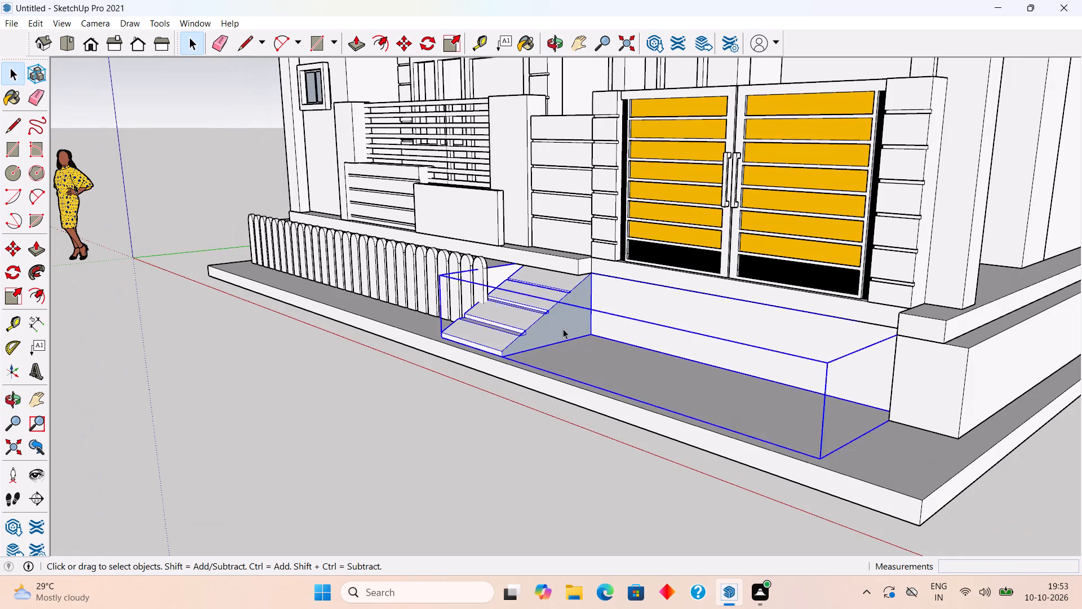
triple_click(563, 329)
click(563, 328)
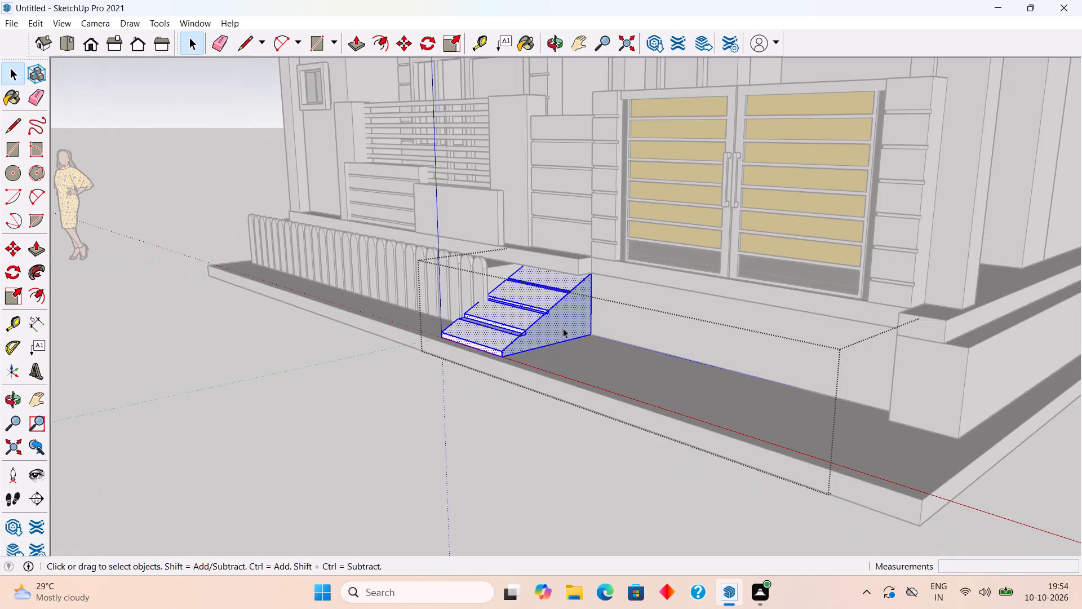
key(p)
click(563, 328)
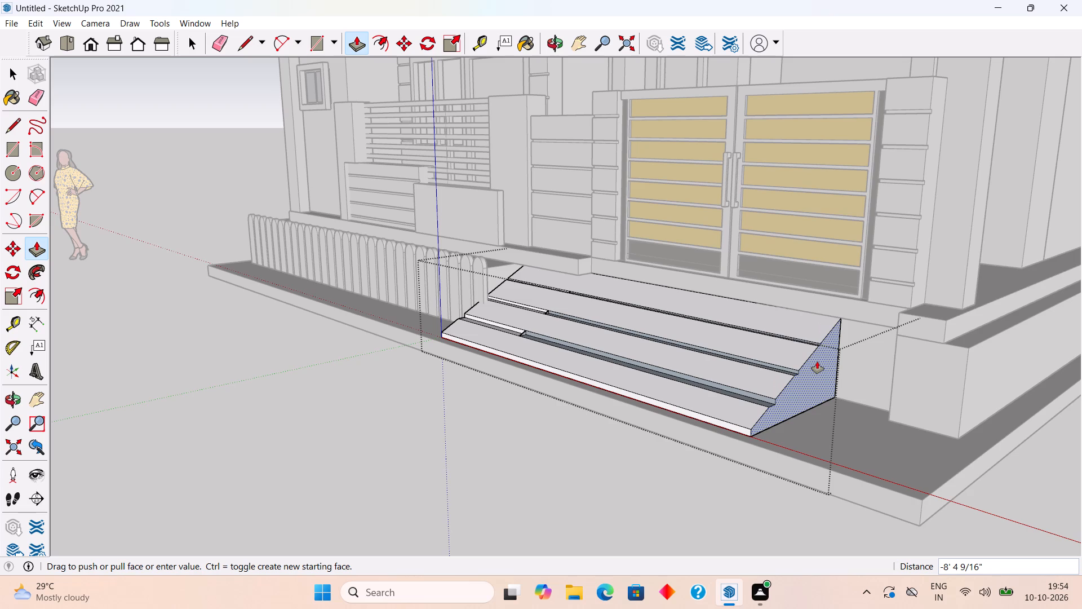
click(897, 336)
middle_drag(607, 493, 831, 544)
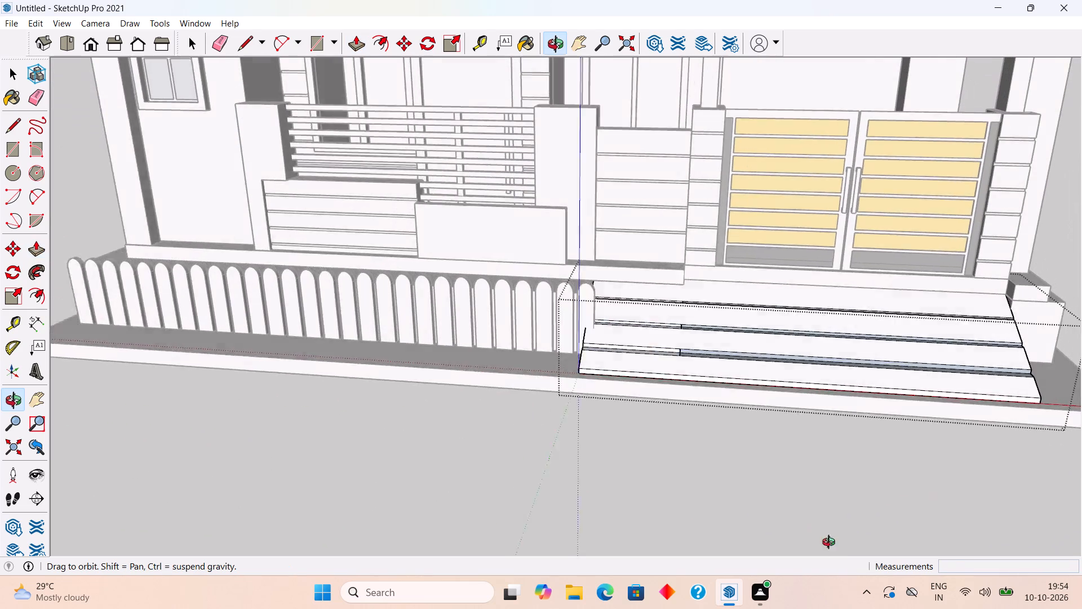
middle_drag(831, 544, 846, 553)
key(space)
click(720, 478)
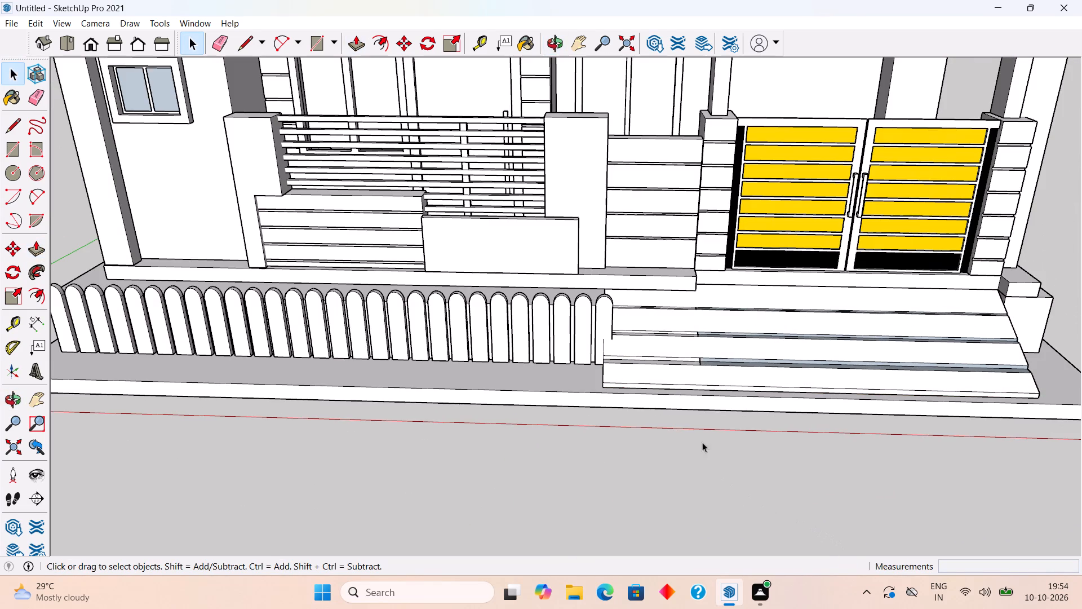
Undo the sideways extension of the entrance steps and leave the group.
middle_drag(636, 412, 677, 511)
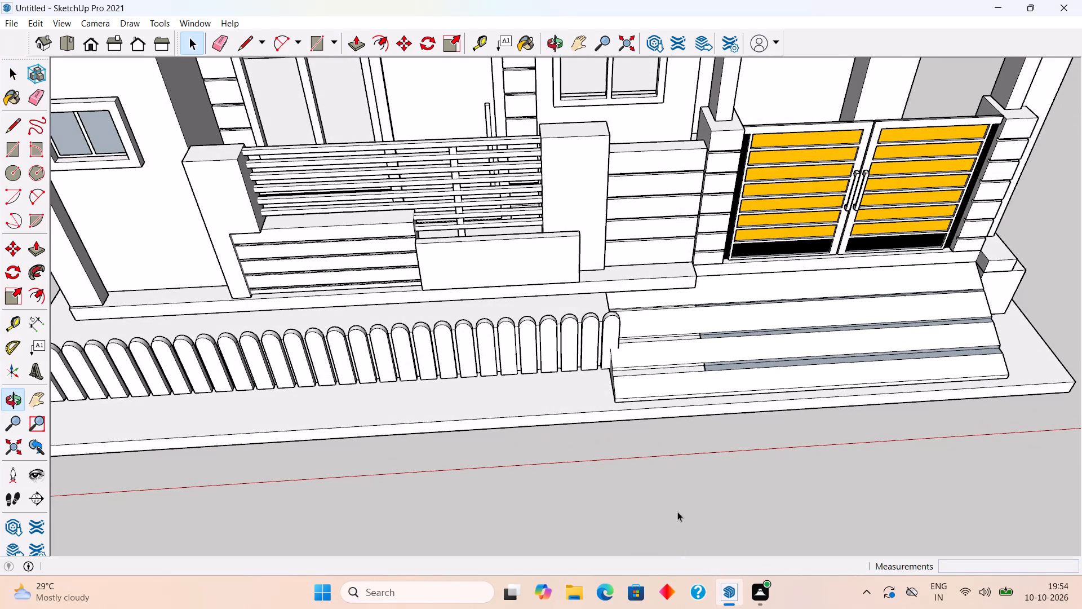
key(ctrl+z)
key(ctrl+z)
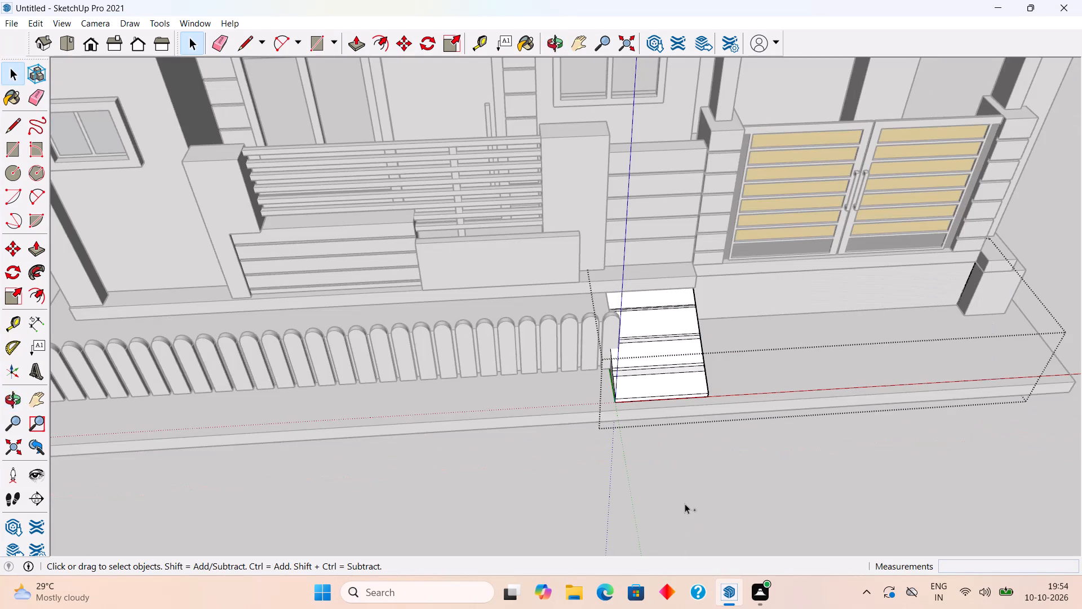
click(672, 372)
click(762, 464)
Scale the steps group's depth from its front toward the plinth, to a green-axis factor of about 0.56.
scroll(947, 293, up, 4)
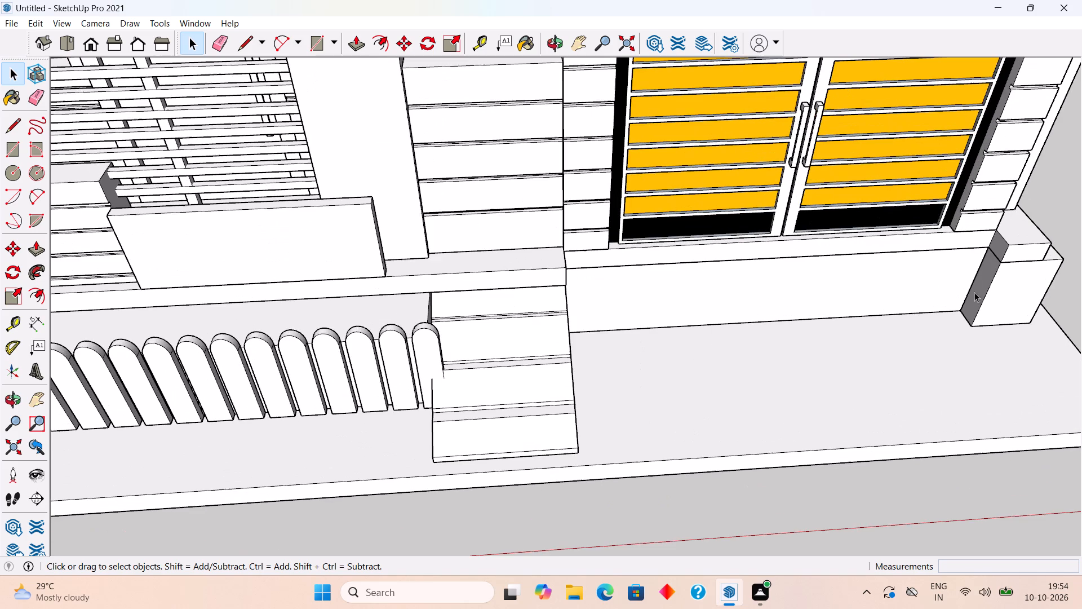
click(970, 290)
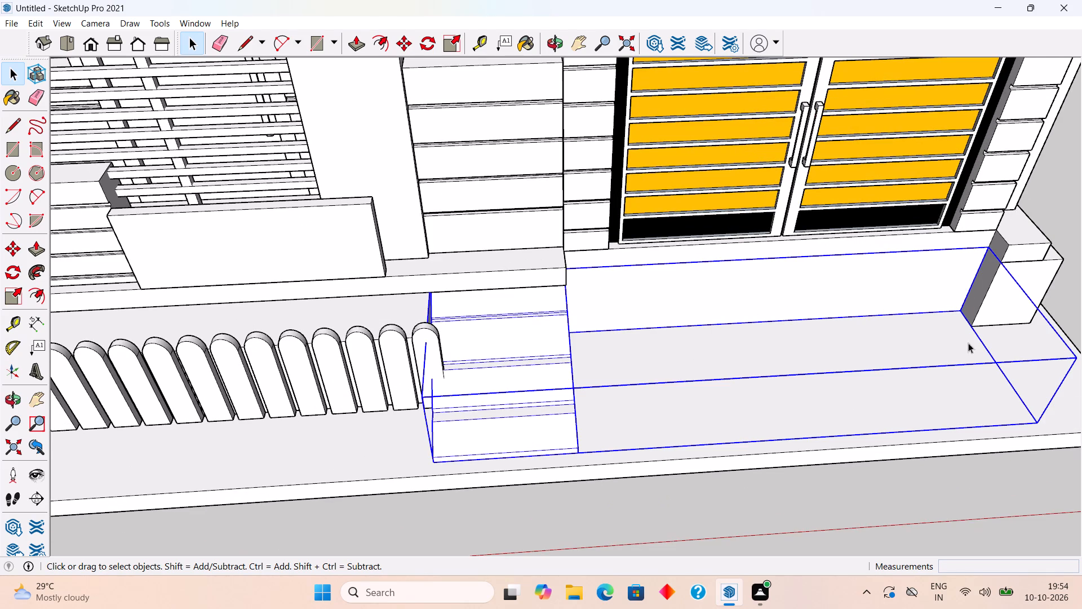
scroll(974, 361, down, 7)
middle_drag(1009, 359, 912, 307)
scroll(912, 307, down, 3)
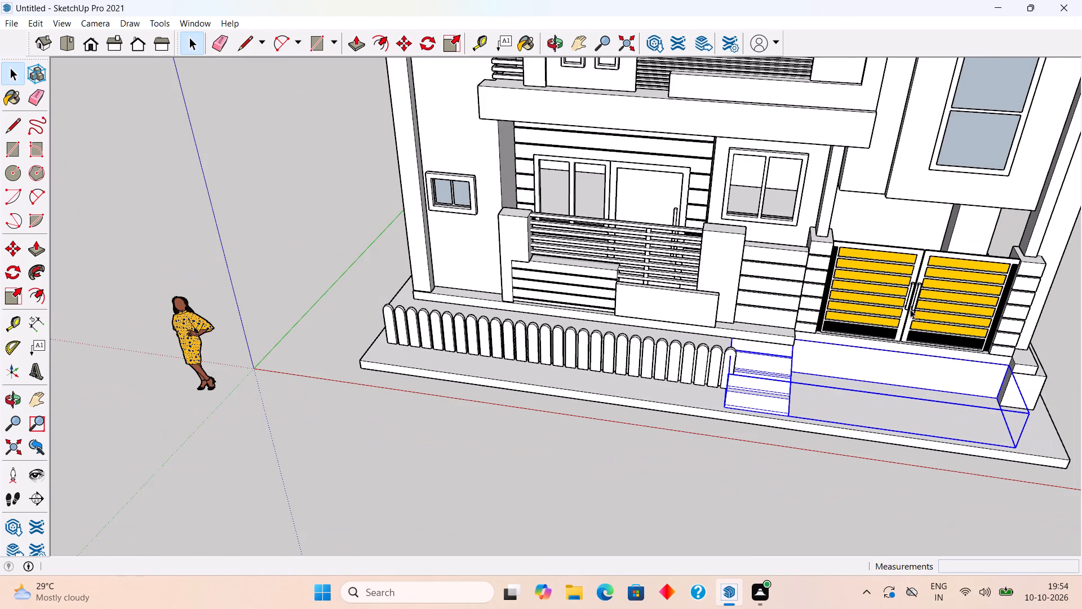
key(s)
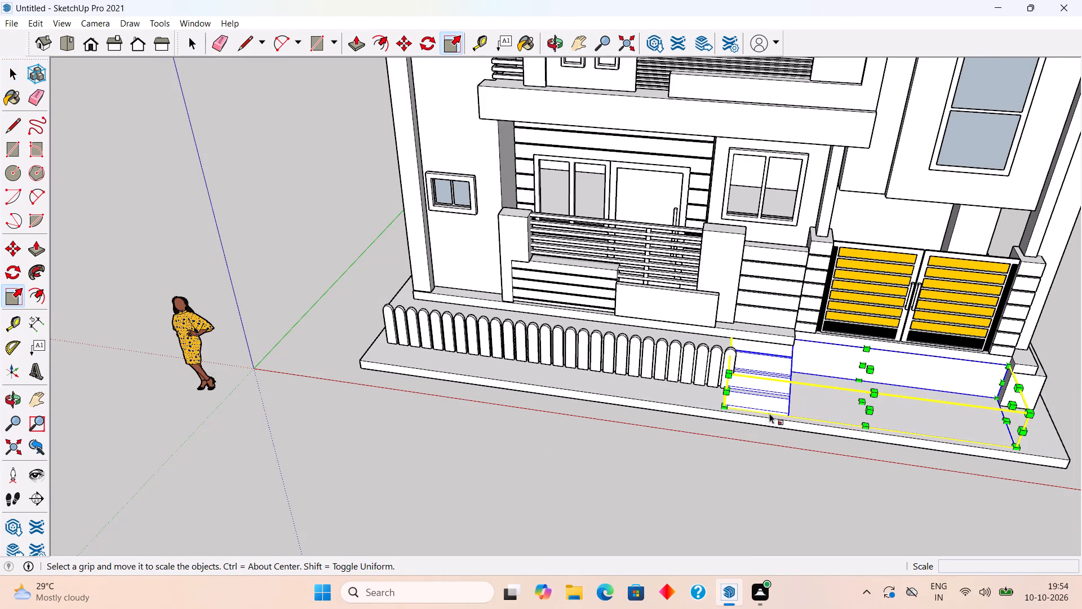
click(866, 416)
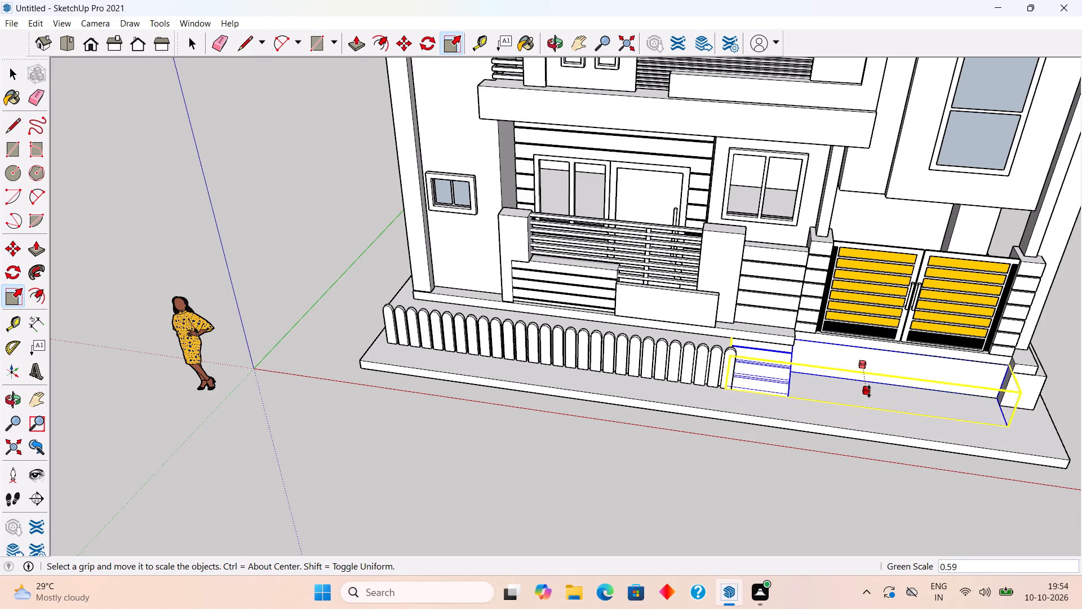
click(870, 389)
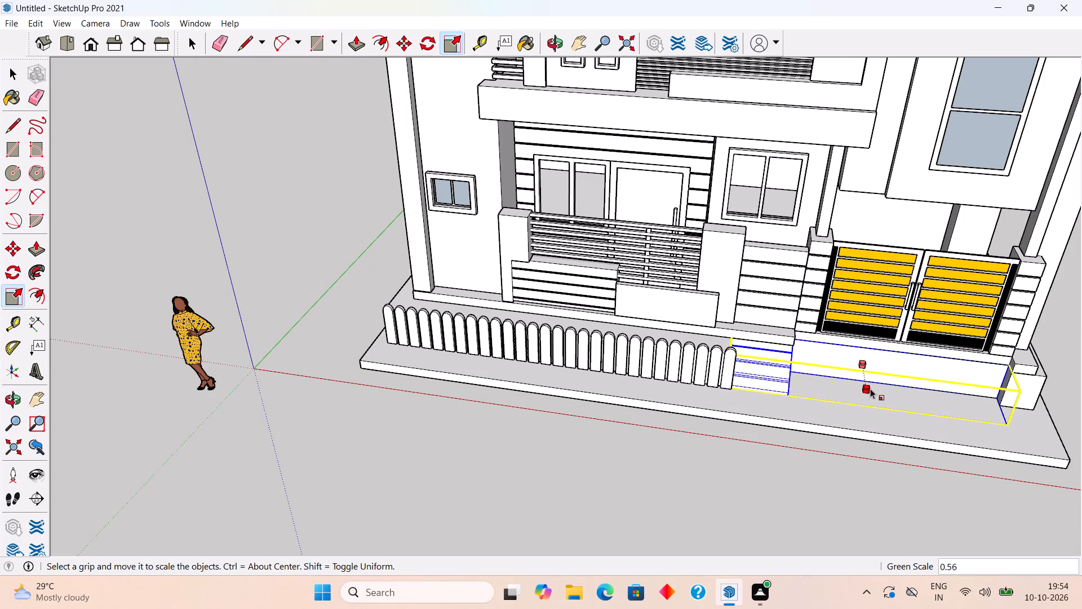
key(space)
click(879, 479)
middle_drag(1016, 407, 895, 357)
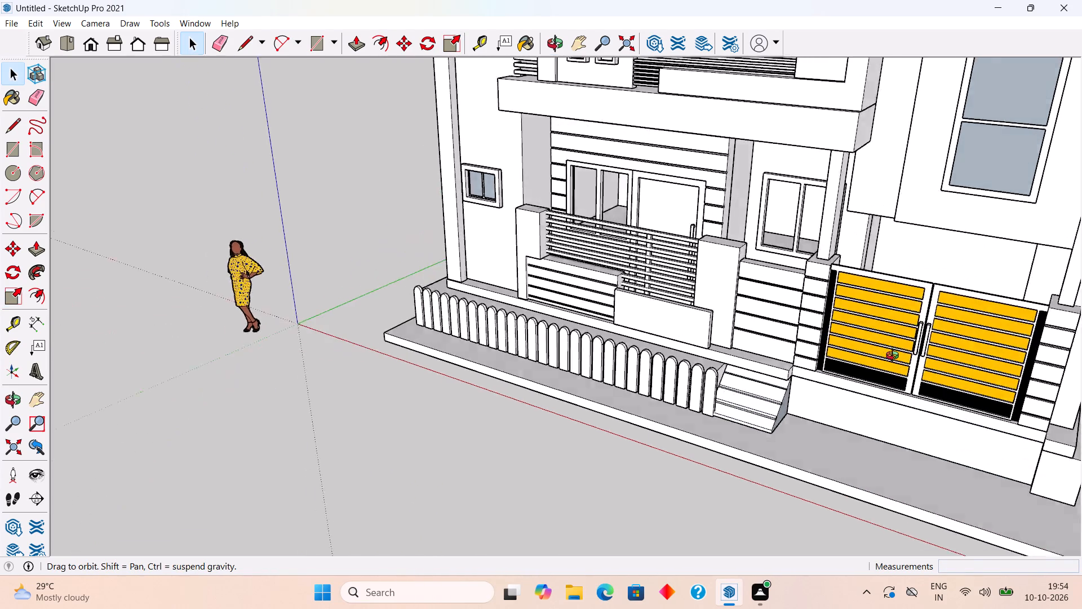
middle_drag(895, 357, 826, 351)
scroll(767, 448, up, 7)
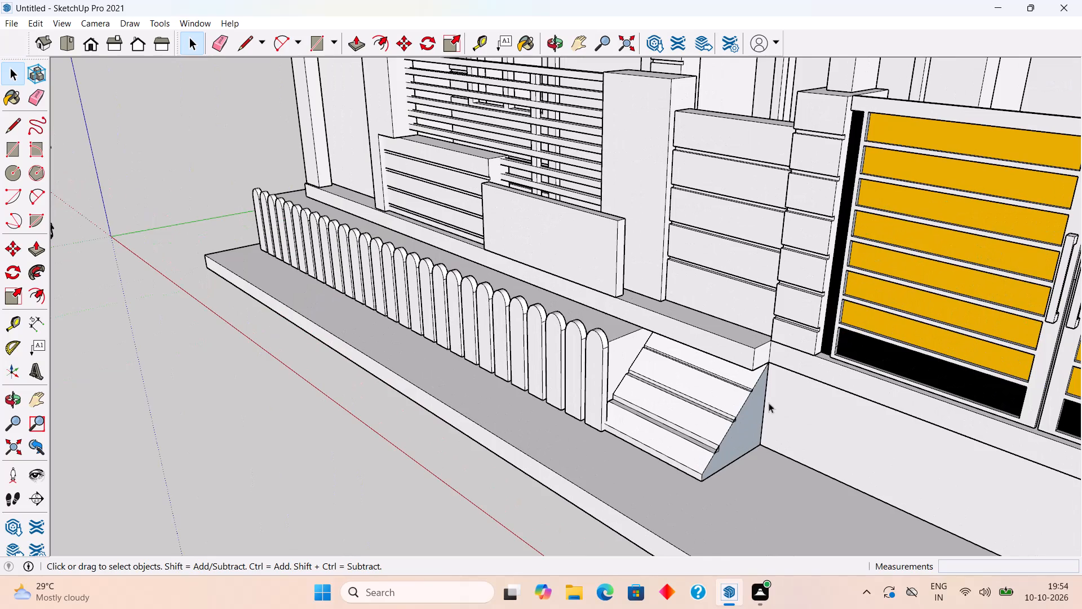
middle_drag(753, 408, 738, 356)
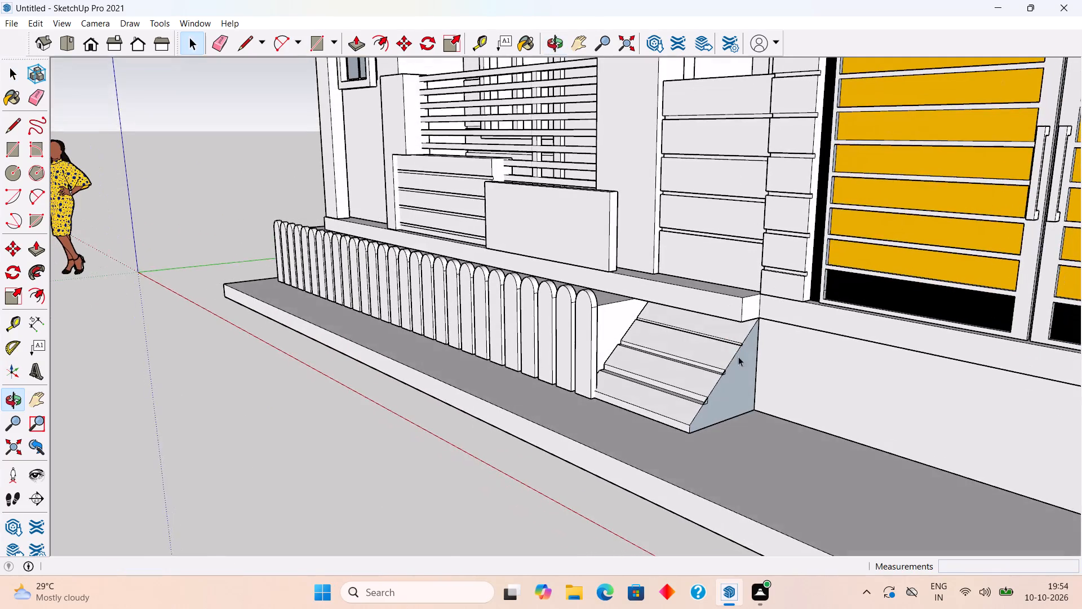
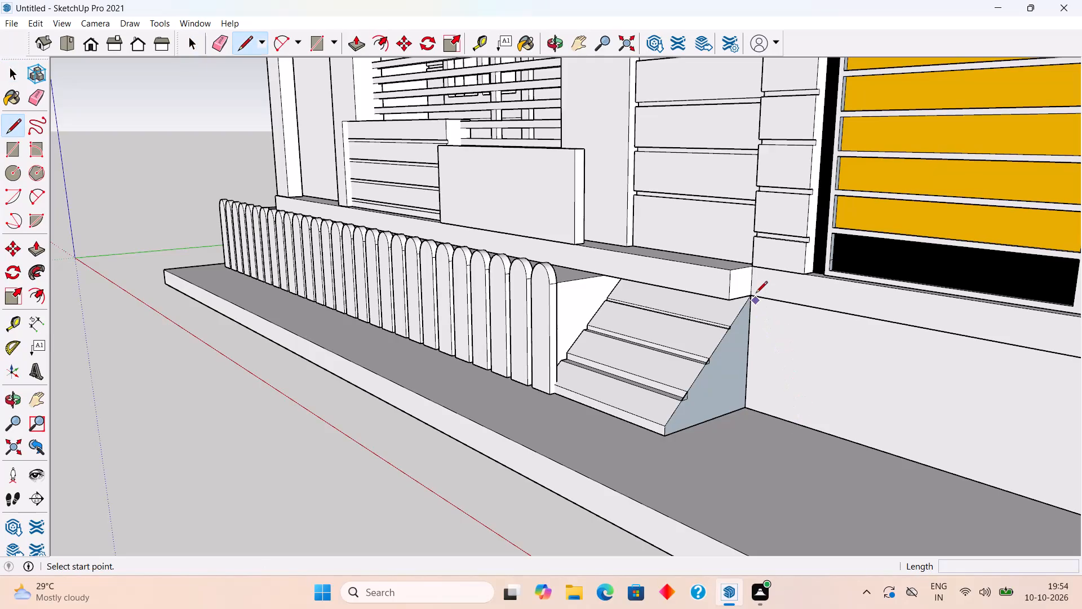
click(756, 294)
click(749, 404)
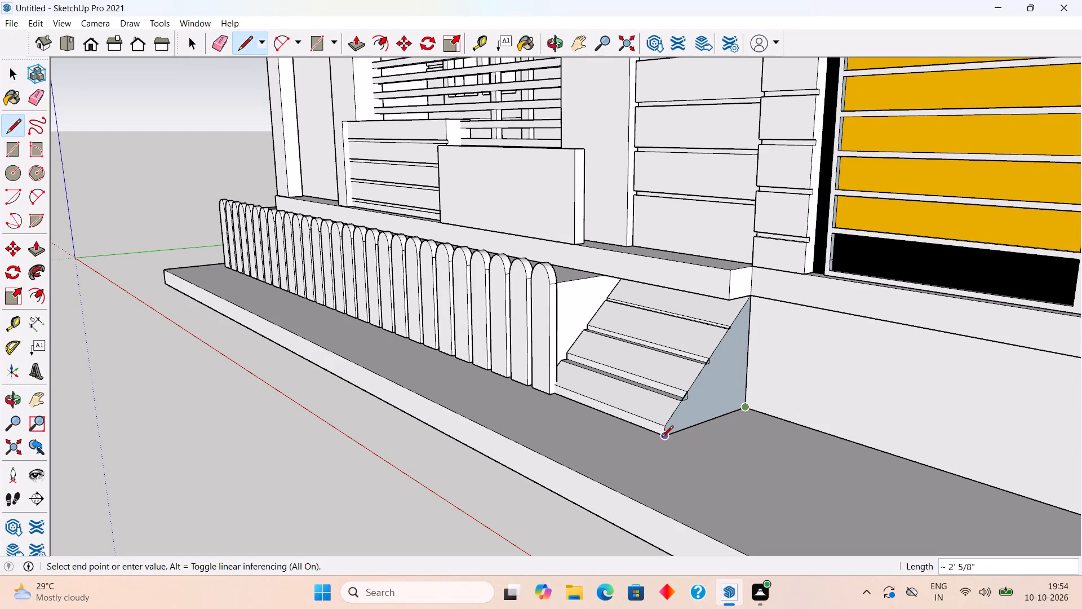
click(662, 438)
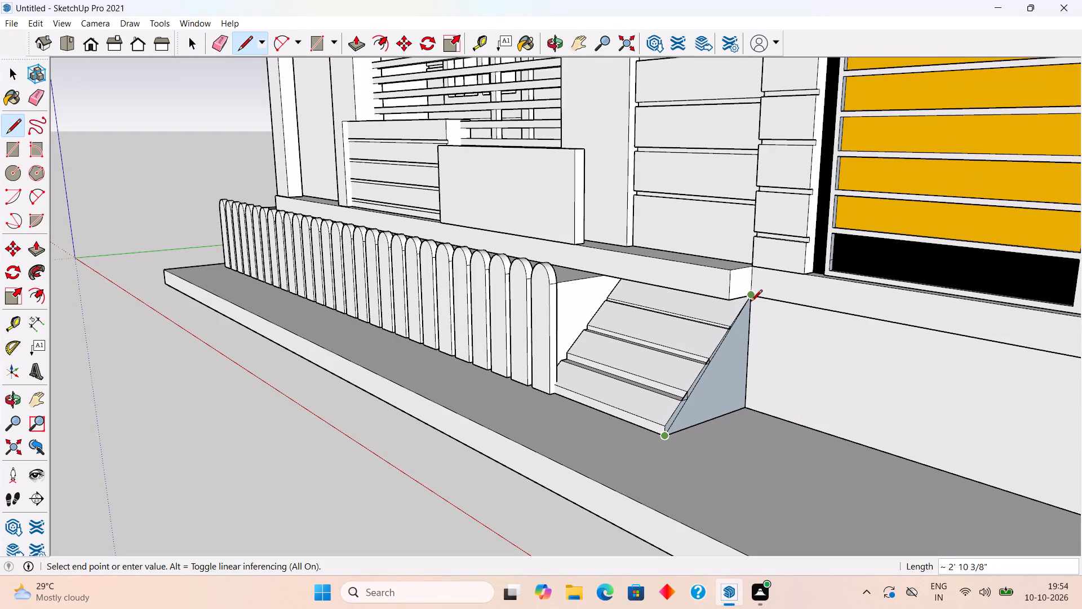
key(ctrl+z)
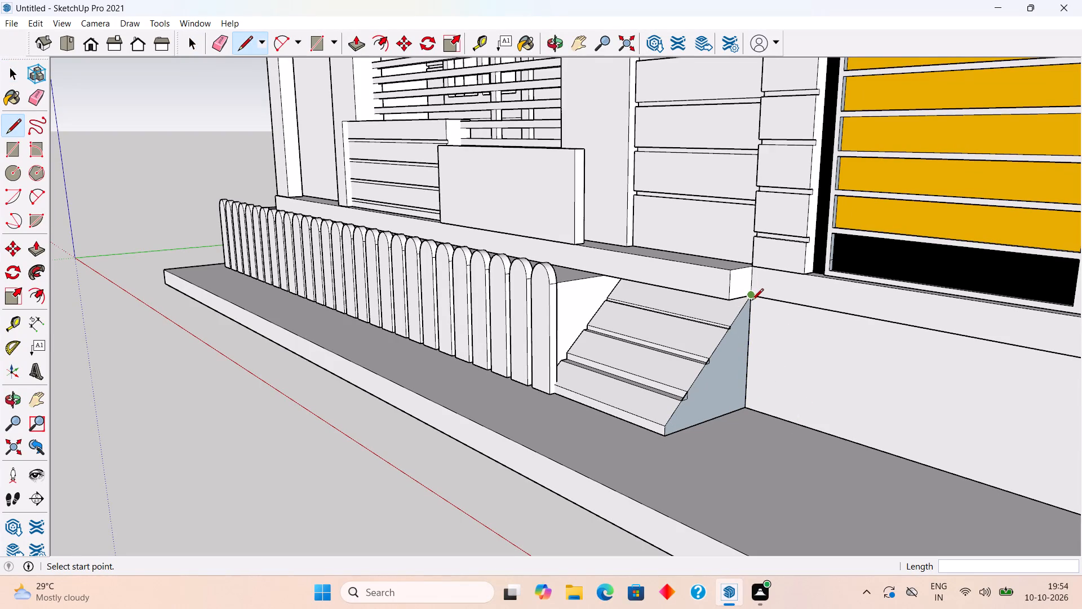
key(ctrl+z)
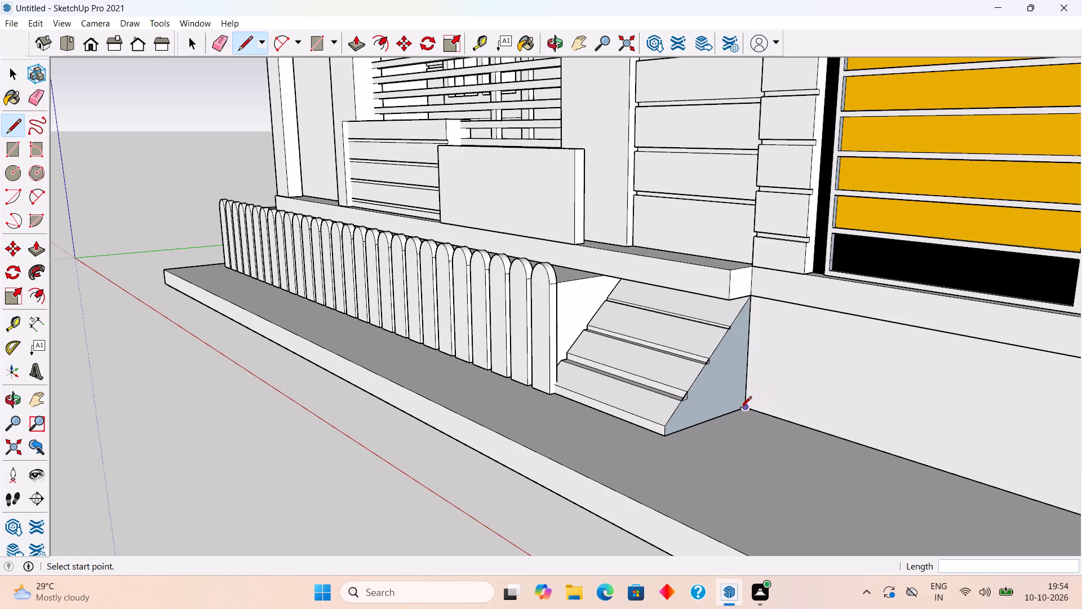
Draw a triangular ramp profile beside the entrance steps, with a base about 3' 8 1/2" long and a 2' vertical edge against the plinth.
click(743, 410)
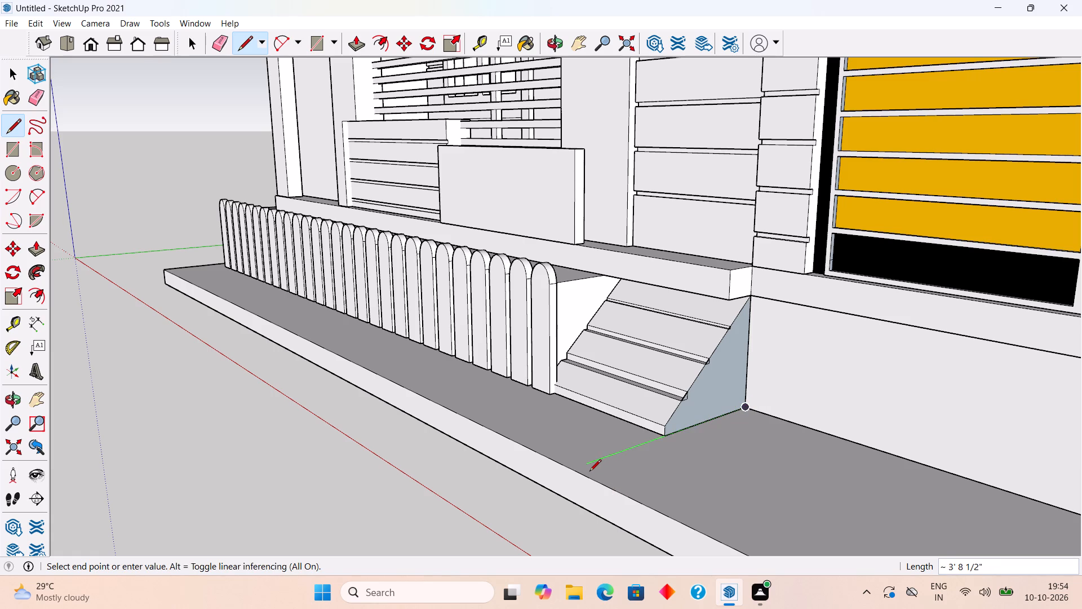
click(589, 472)
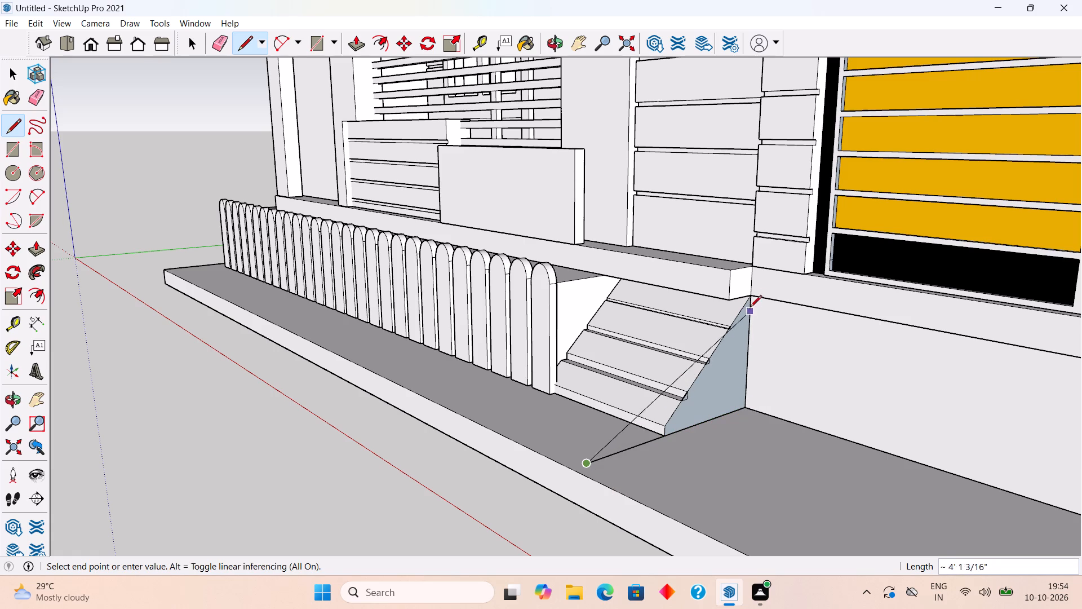
click(752, 296)
click(747, 405)
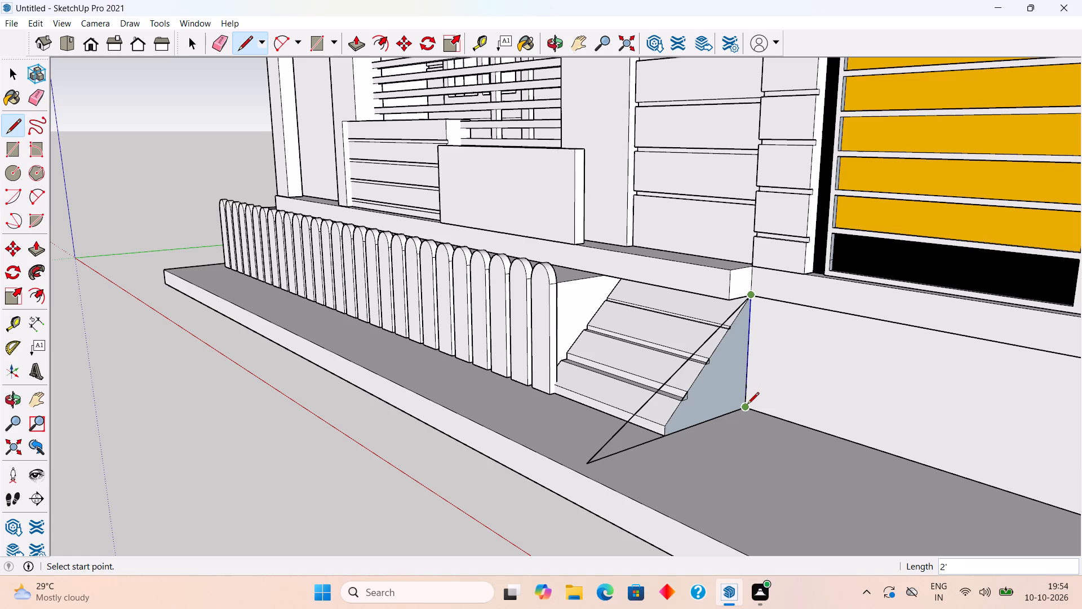
key(space)
Push/Pull the triangular profile 10' along the plinth to form a ramp in front of the gate.
key(p)
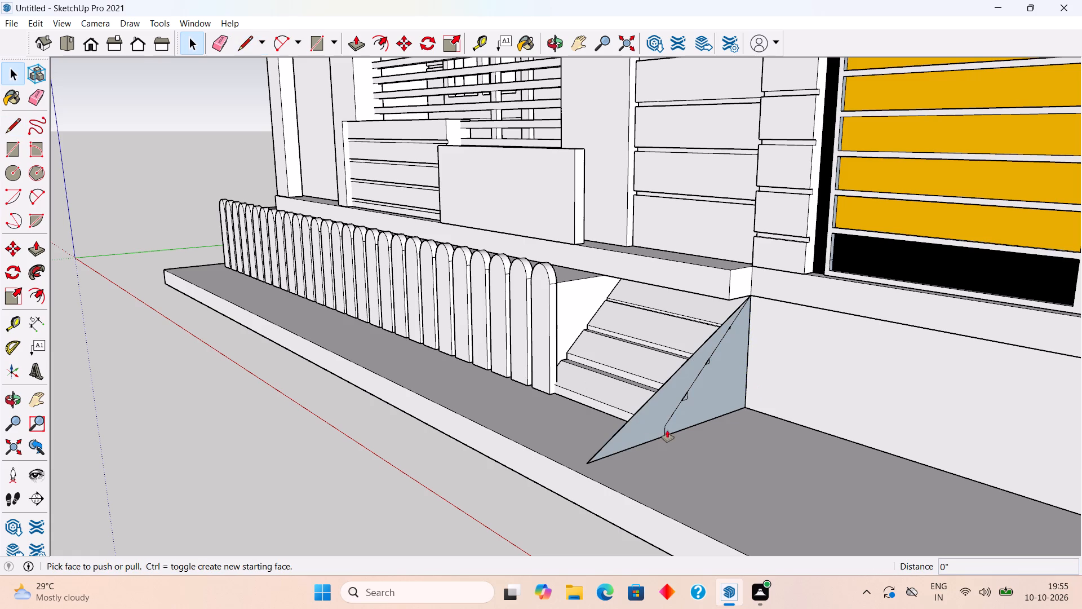
click(670, 428)
scroll(763, 447, down, 16)
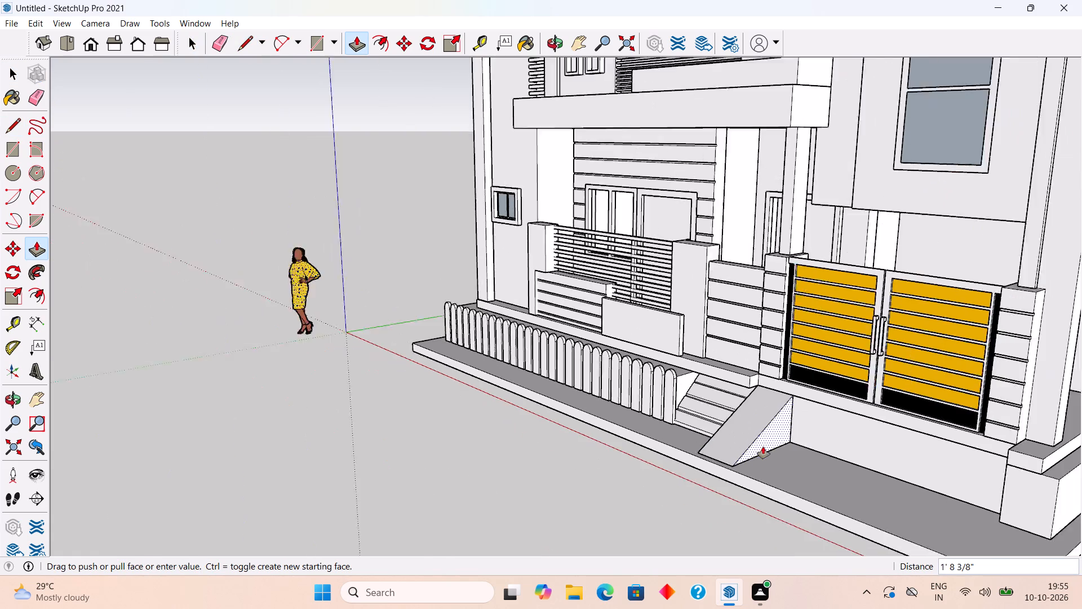
scroll(763, 447, down, 1)
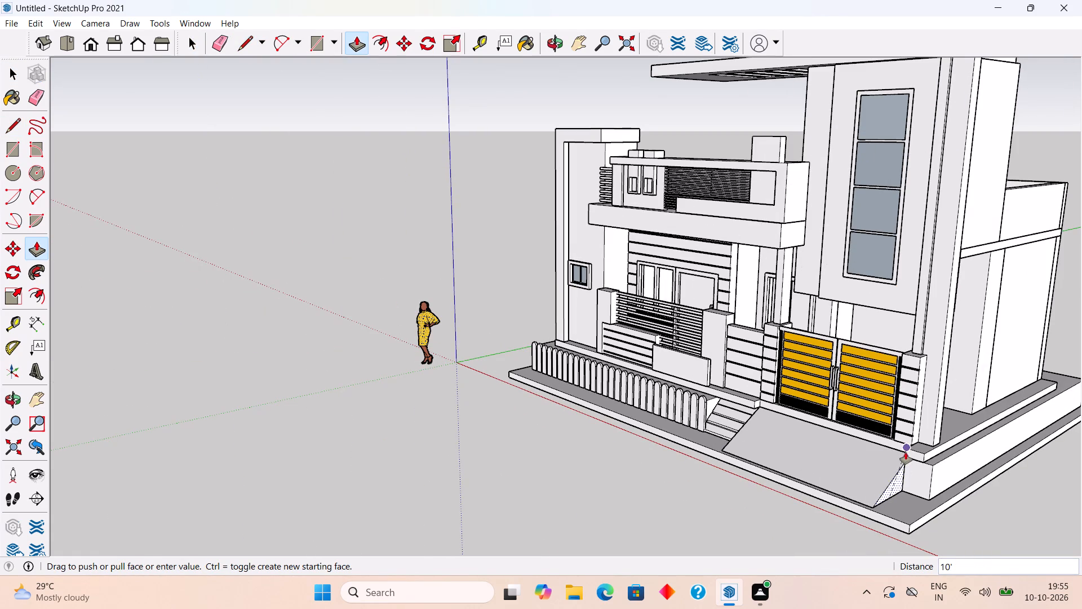
click(906, 452)
key(space)
Select all the connected geometry of the gate ramp and make it a group.
middle_drag(853, 515, 955, 506)
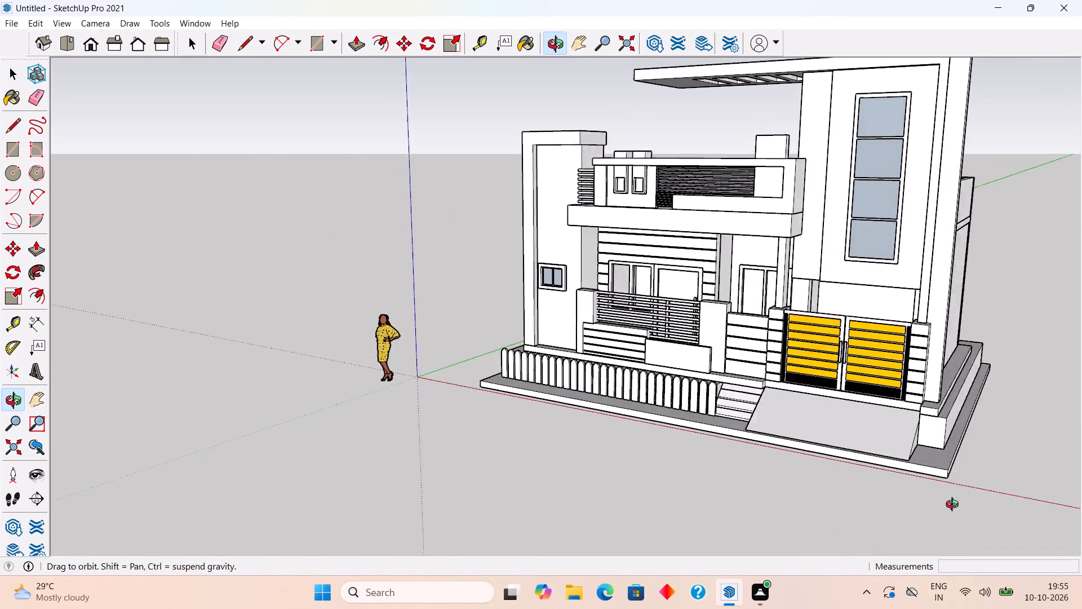
middle_drag(955, 506, 1081, 483)
scroll(1081, 483, down, 2)
middle_drag(818, 447, 1057, 466)
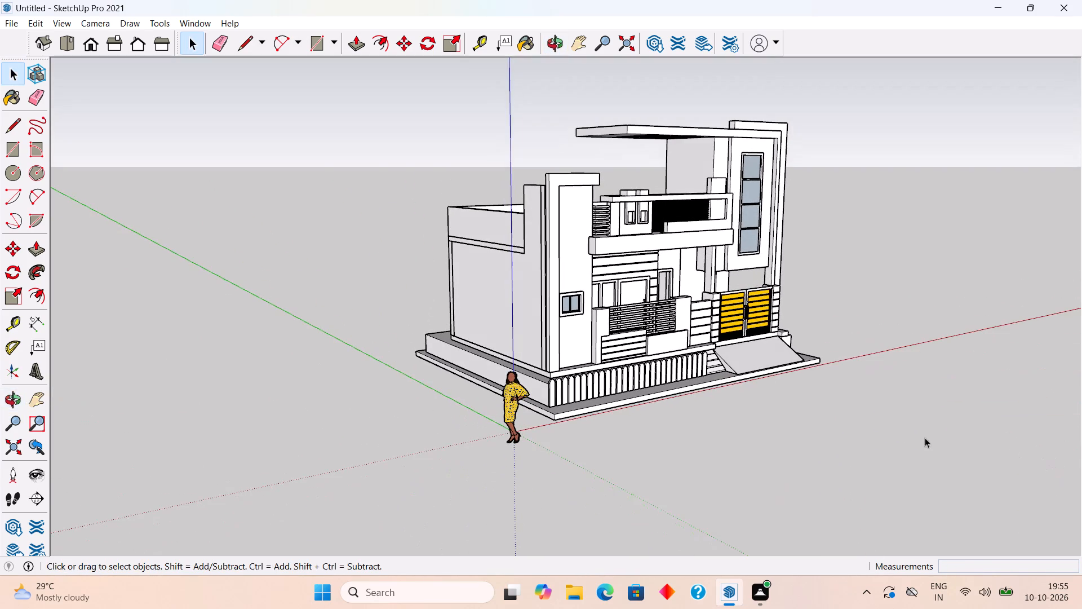
key(space)
triple_click(786, 359)
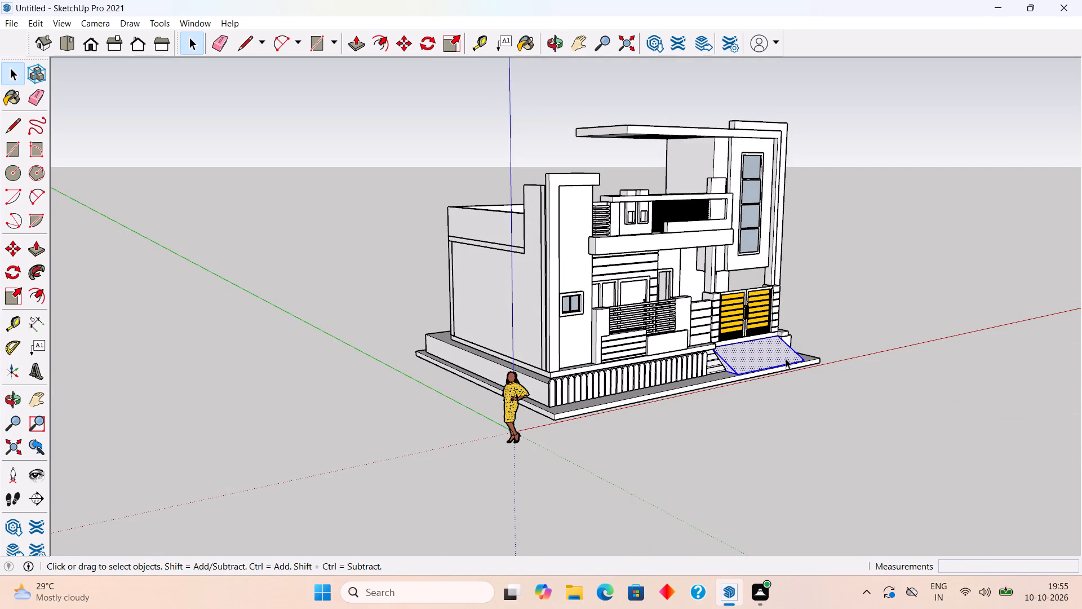
right_click(786, 359)
click(835, 475)
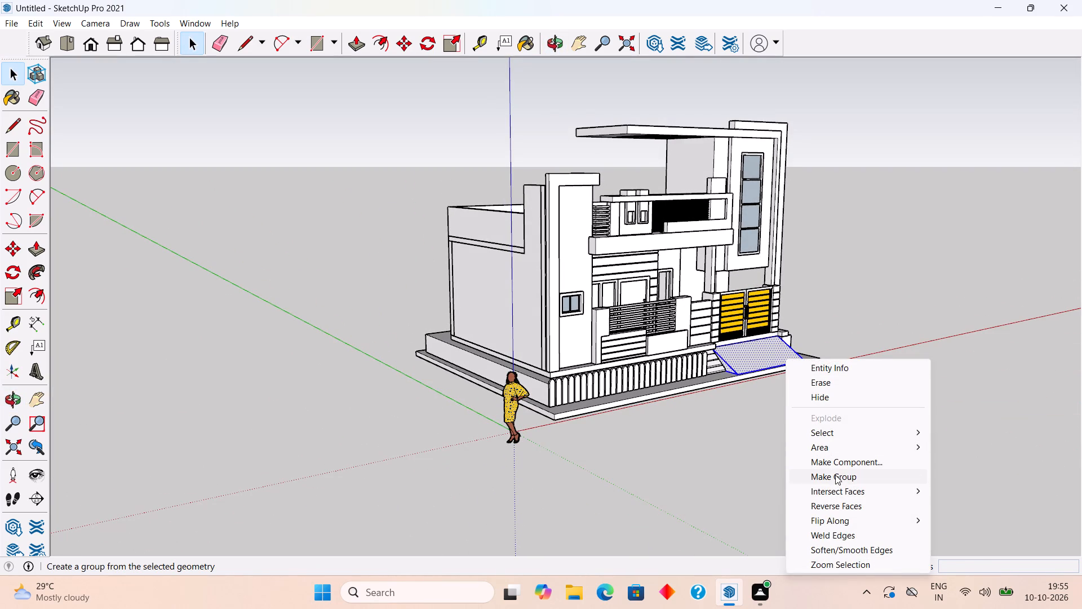
click(876, 333)
Examine the front elevation, checking the gate ramp against the entrance steps, picket row and gate.
middle_drag(875, 332, 691, 372)
scroll(713, 373, down, 3)
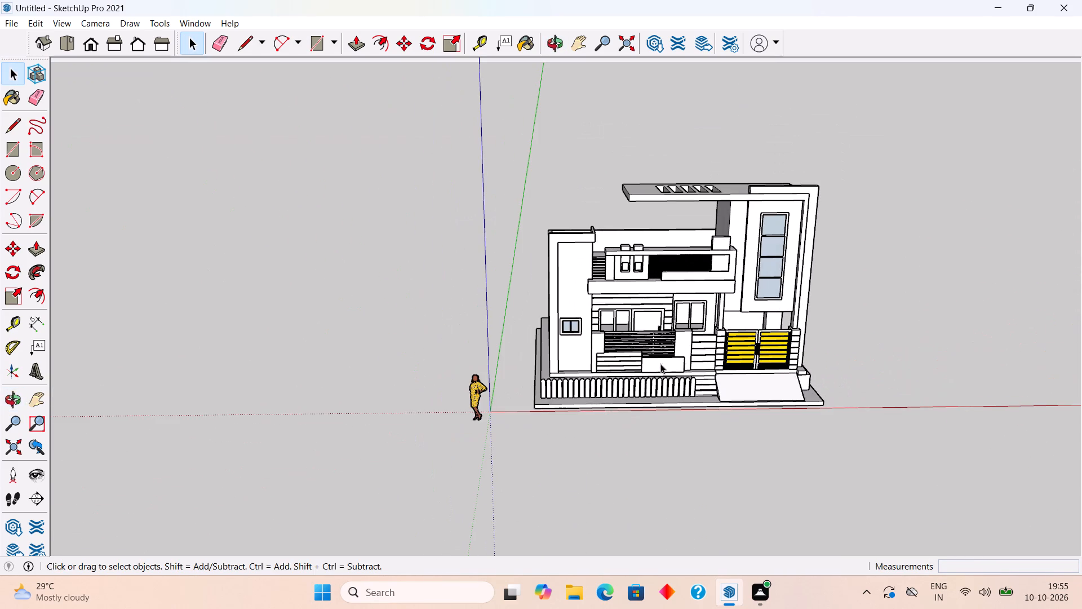
middle_drag(630, 387, 631, 314)
scroll(630, 316, up, 2)
scroll(682, 483, up, 2)
middle_drag(687, 479, 719, 483)
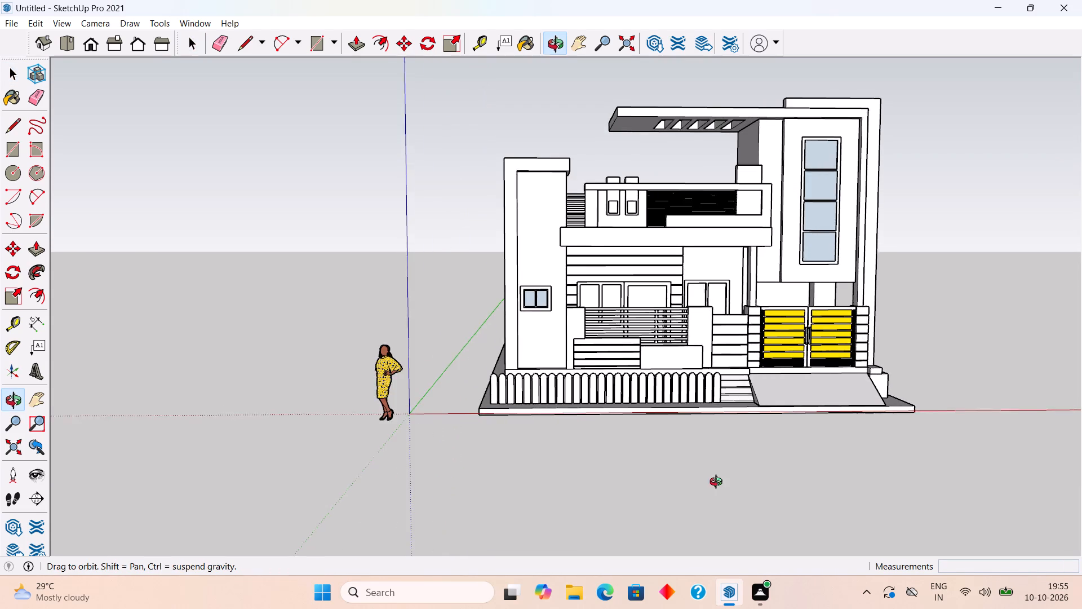
middle_drag(719, 483, 663, 435)
scroll(663, 435, up, 3)
scroll(666, 390, down, 5)
middle_drag(694, 331, 739, 380)
scroll(734, 377, up, 11)
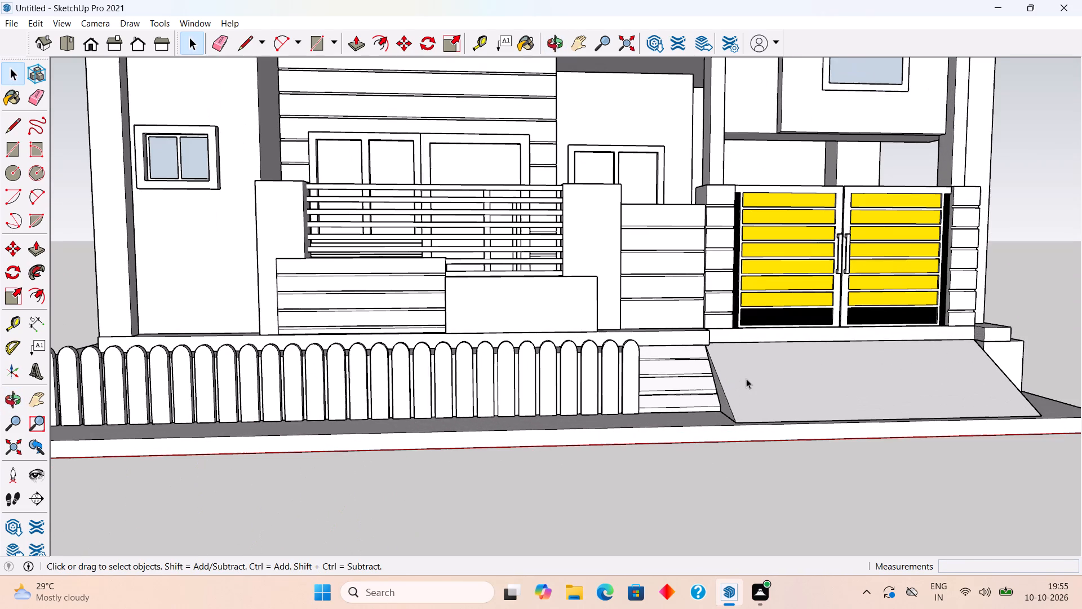
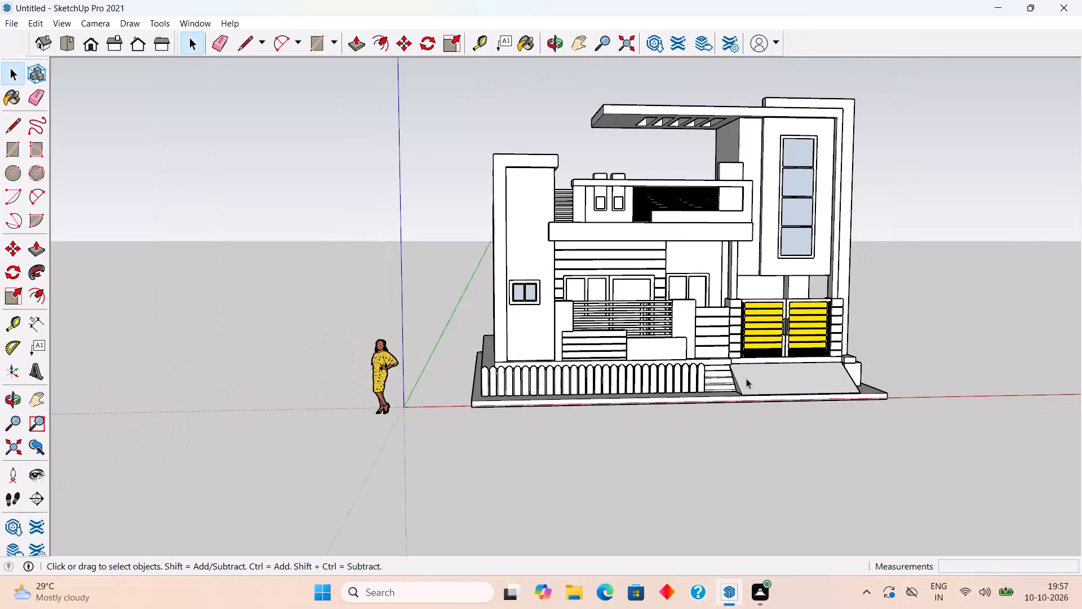
Examine the whole house exterior from the front, above and the side, including the canopy, balcony, picket row, steps and gate ramp.
scroll(760, 400, up, 2)
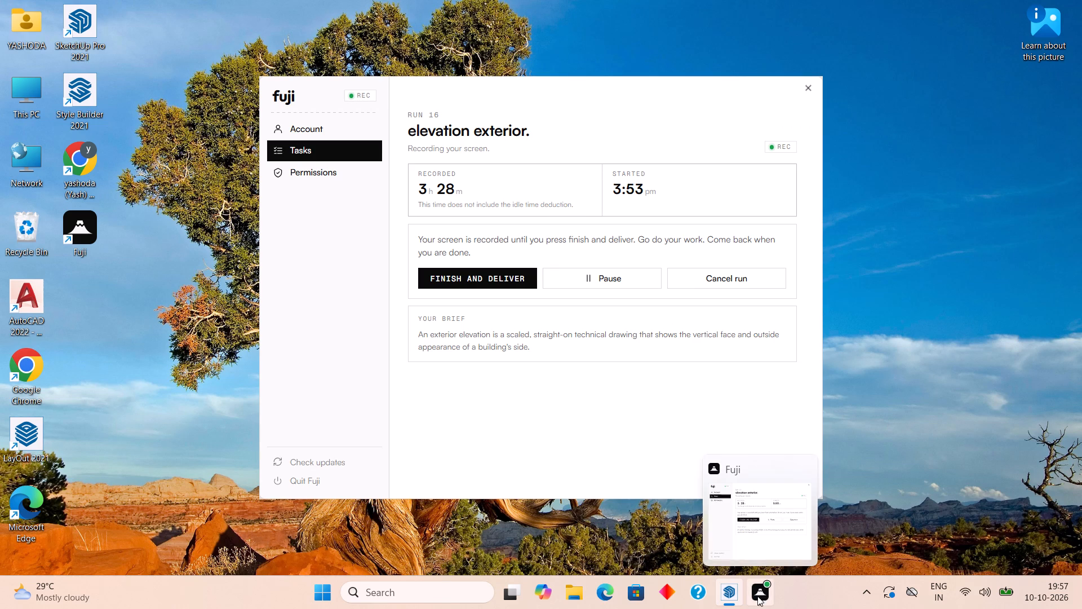
scroll(582, 320, down, 6)
scroll(611, 298, up, 6)
middle_drag(611, 298, 460, 279)
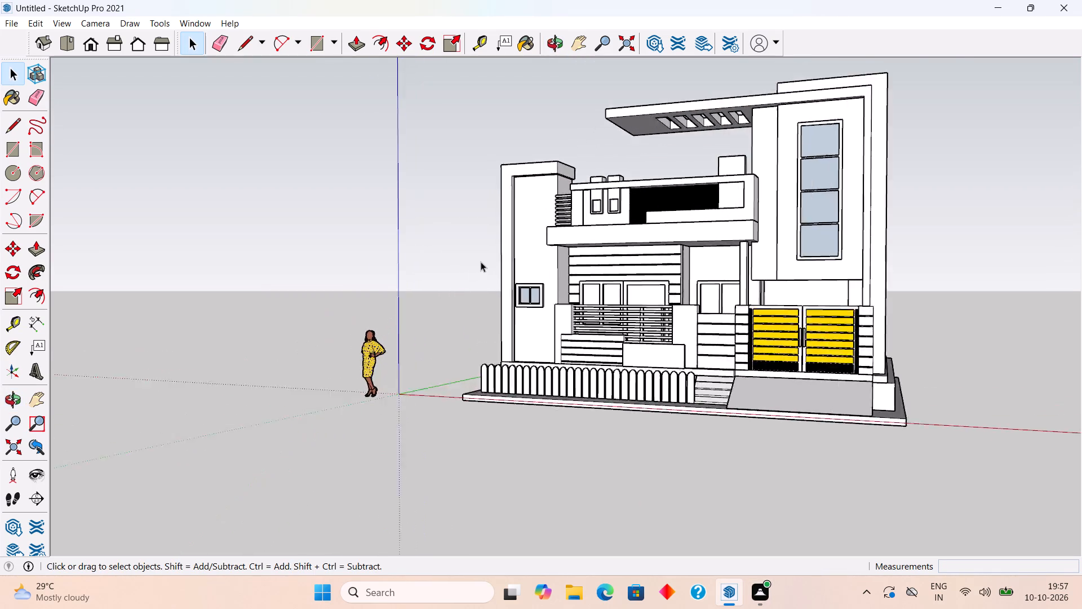
scroll(481, 262, up, 1)
middle_drag(495, 275, 619, 384)
scroll(619, 384, down, 4)
scroll(657, 258, up, 4)
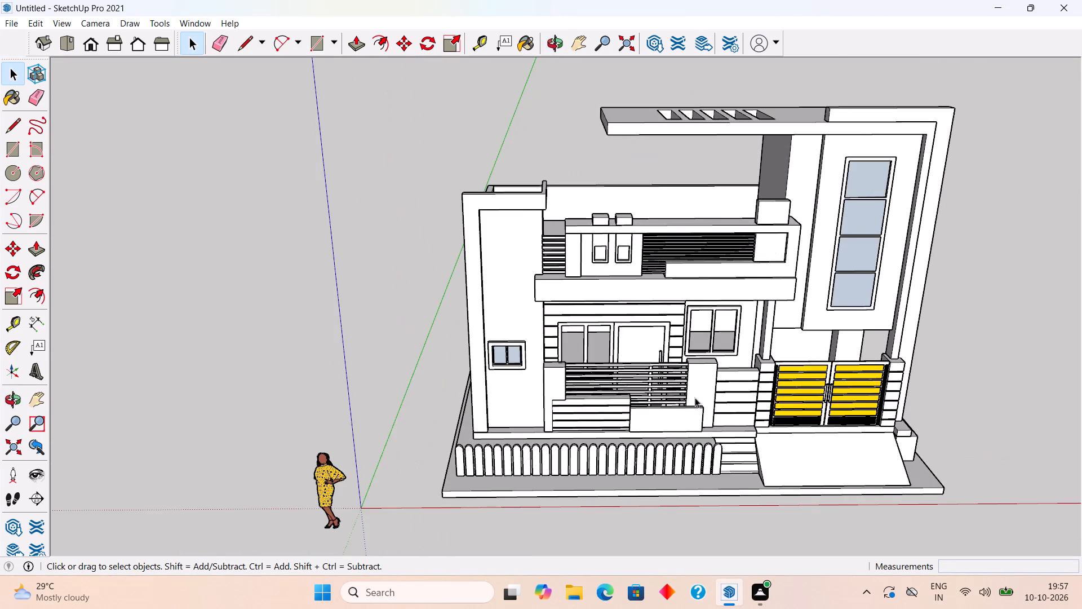
middle_drag(695, 398, 694, 315)
scroll(694, 315, up, 3)
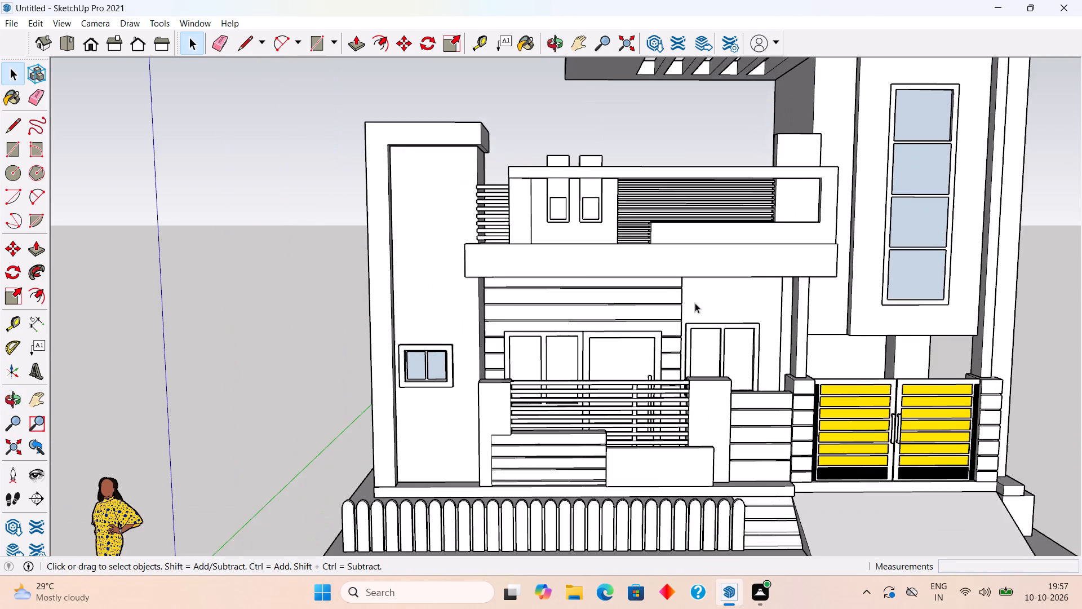
scroll(695, 303, down, 4)
middle_drag(697, 391, 728, 309)
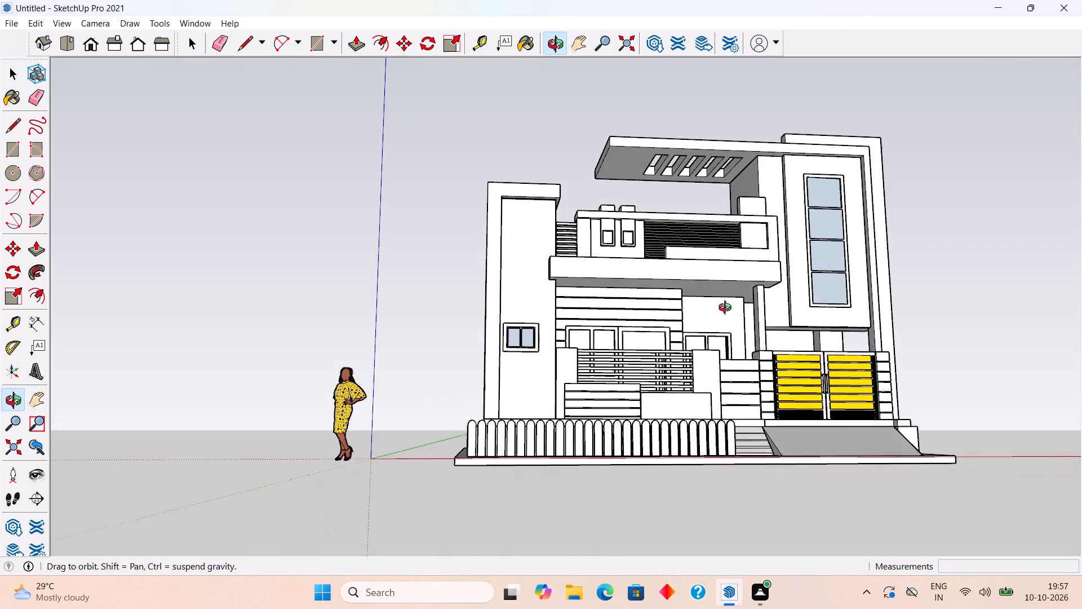
middle_drag(728, 309, 728, 308)
scroll(728, 309, up, 3)
scroll(735, 304, down, 2)
middle_drag(736, 308, 626, 359)
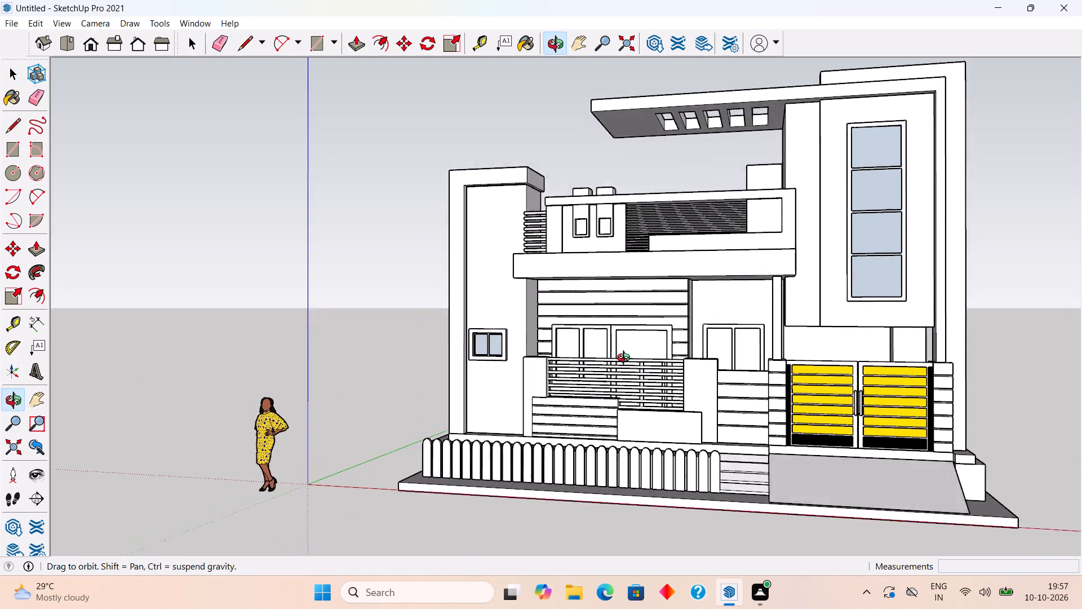
middle_drag(626, 359, 894, 432)
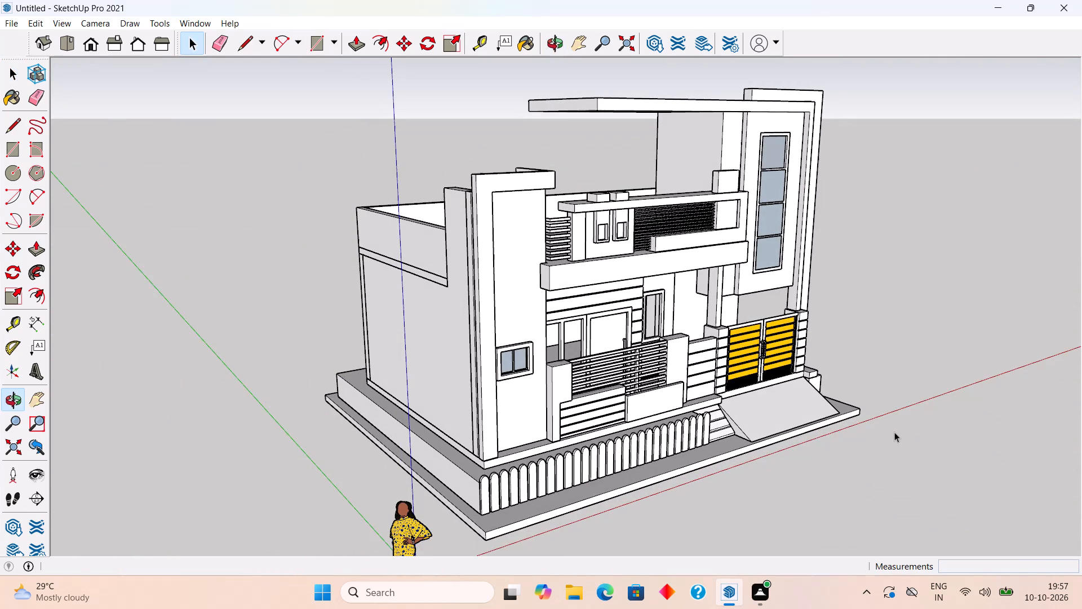
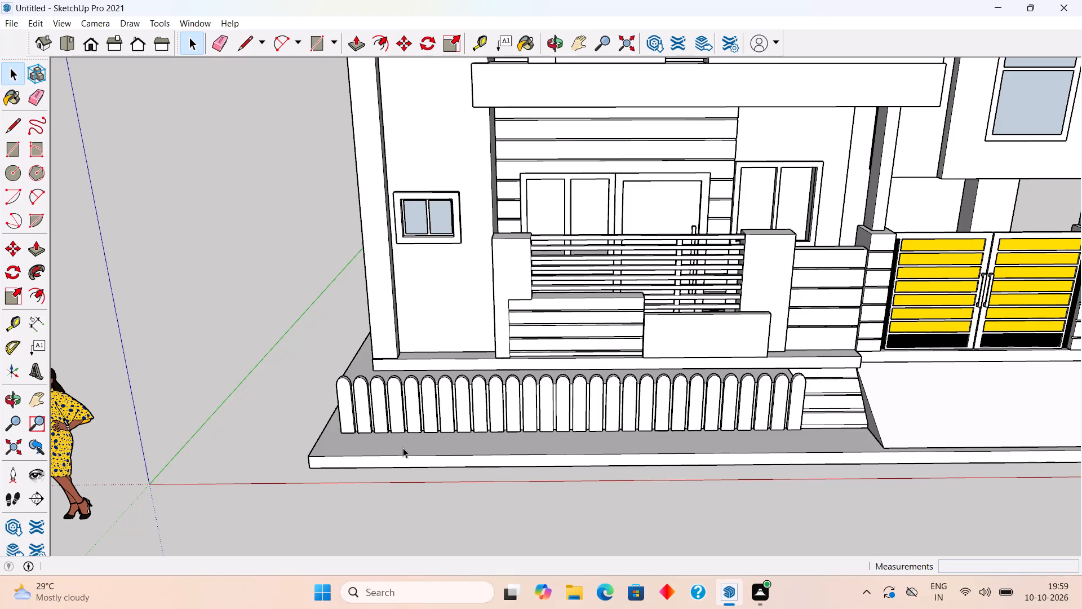
Examine the unpainted front elevation, including the picket row, porch, balcony and window tower, from low and raised viewpoints.
scroll(431, 453, down, 4)
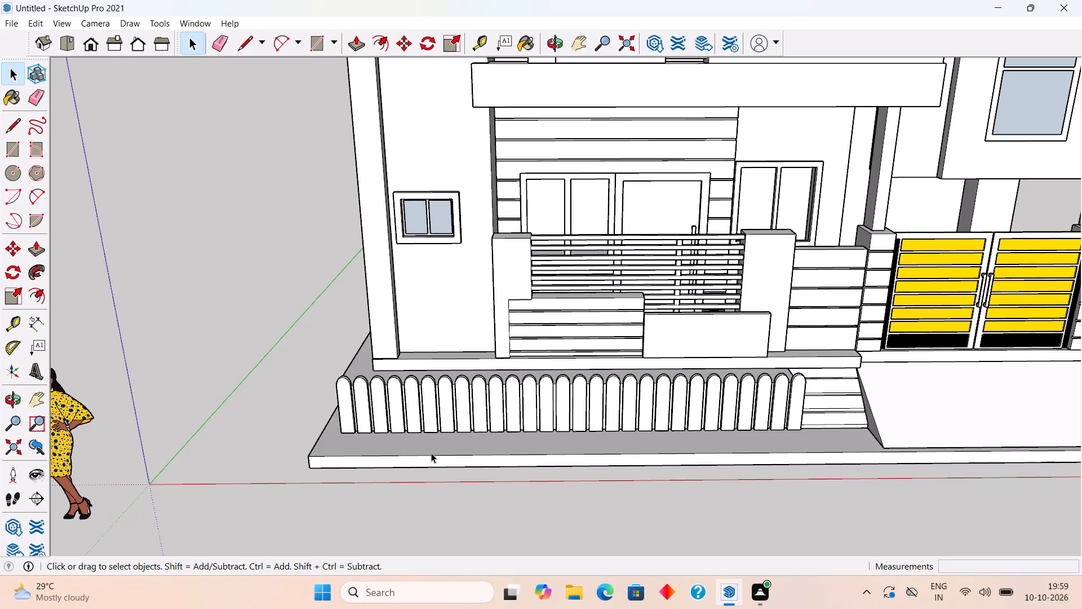
scroll(438, 449, down, 6)
scroll(534, 418, up, 1)
middle_drag(584, 436, 587, 392)
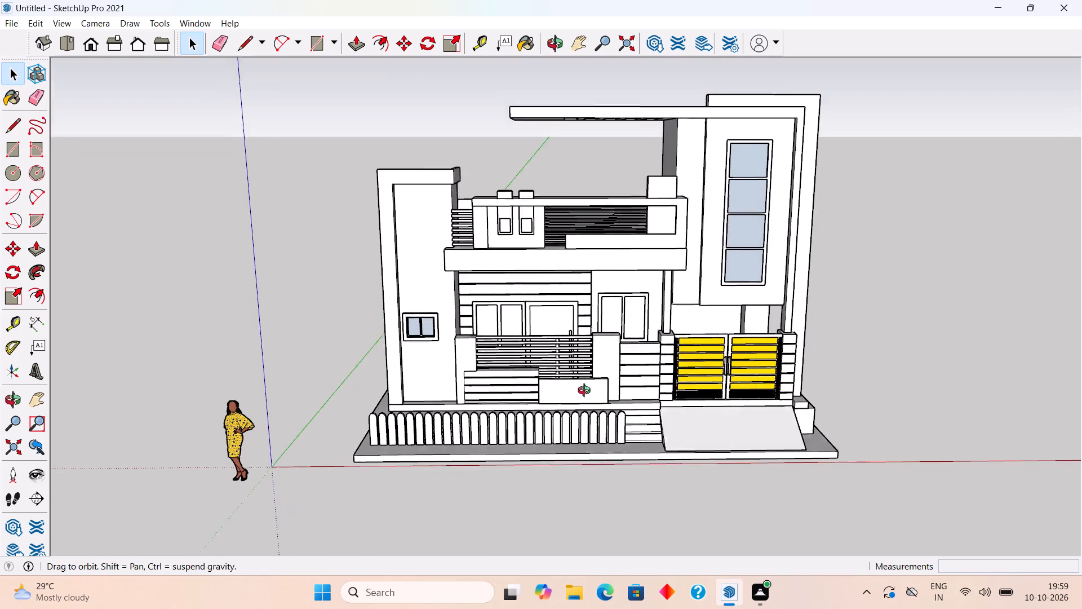
middle_drag(587, 392, 588, 374)
scroll(588, 374, up, 2)
middle_drag(587, 374, 564, 473)
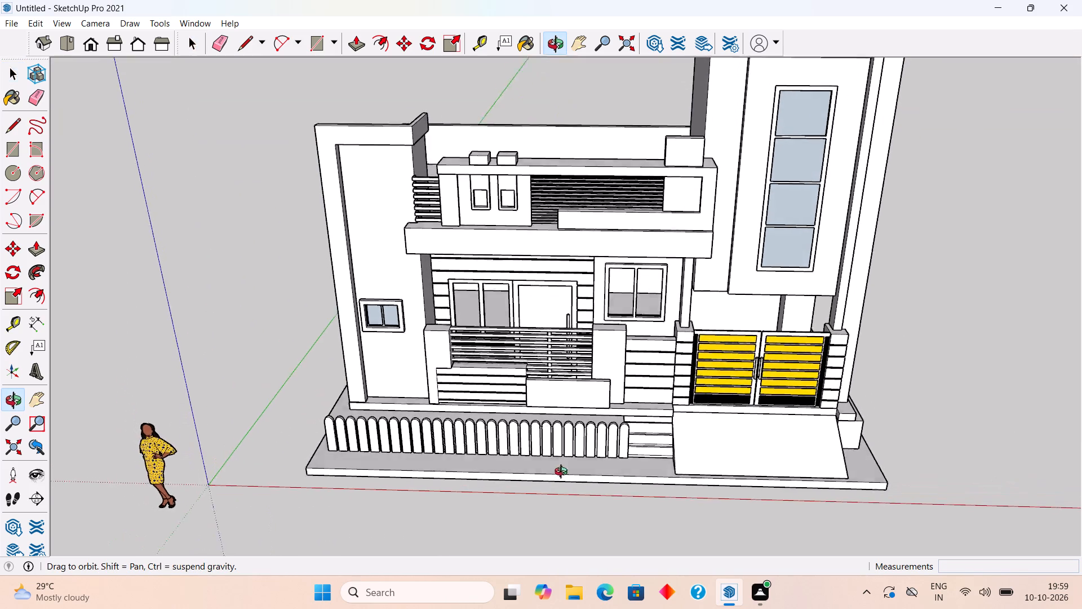
middle_drag(564, 473, 563, 380)
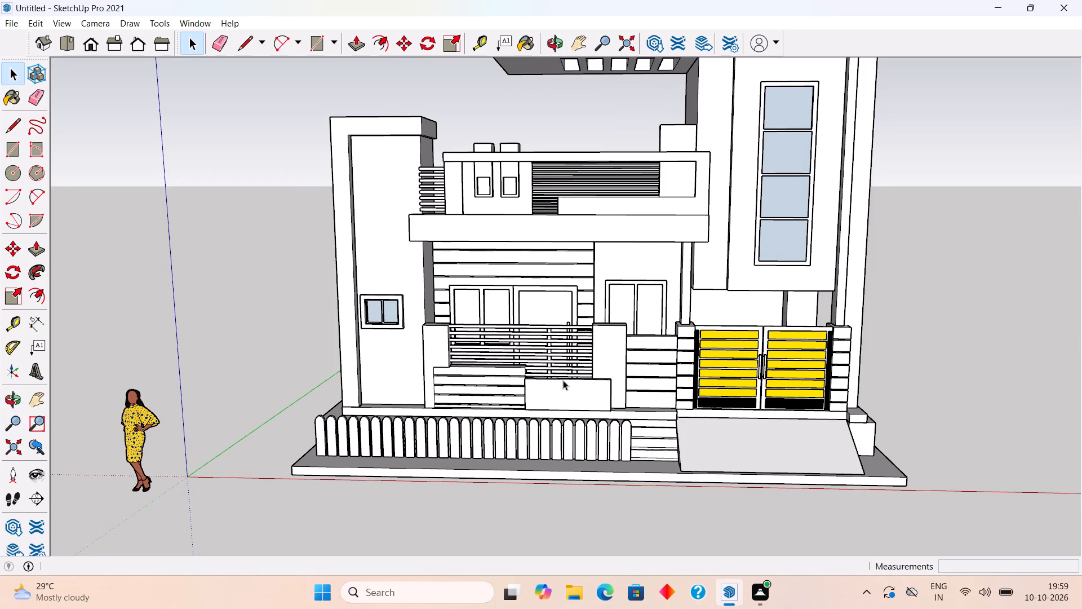
Paint the balcony frame and its side pier, the narrow tower's recessed wall and the wall around the double window with Color D05.
key(b)
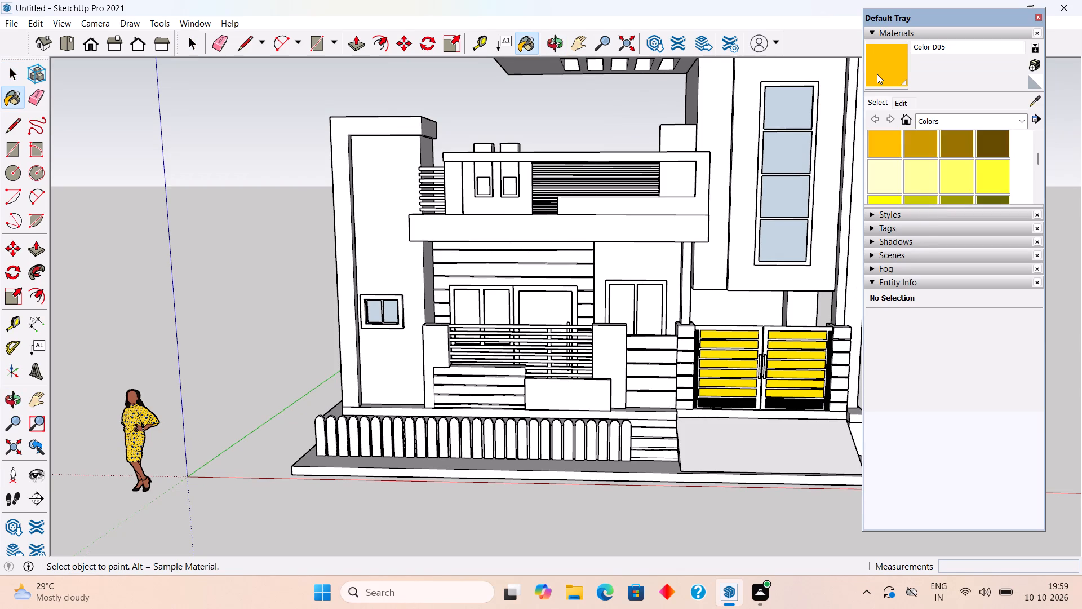
click(877, 73)
click(694, 203)
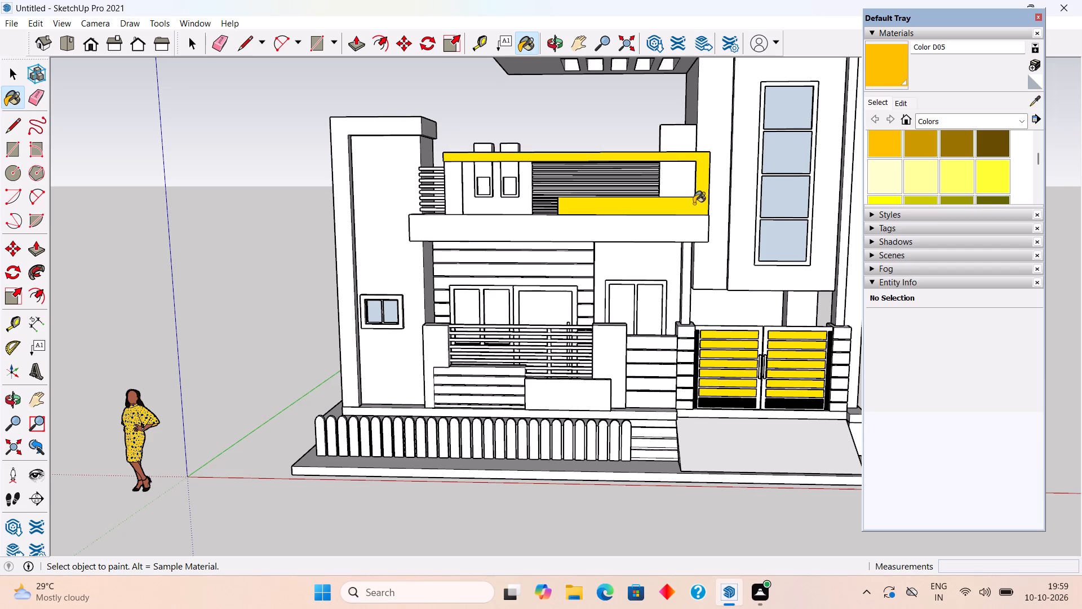
click(379, 387)
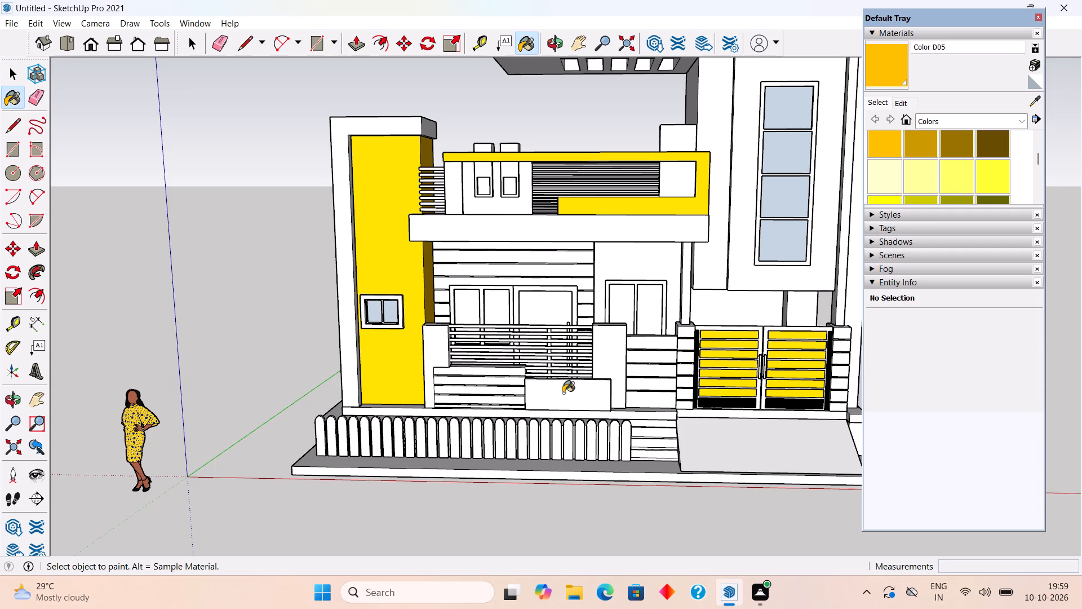
click(662, 267)
scroll(662, 267, up, 4)
scroll(662, 267, down, 5)
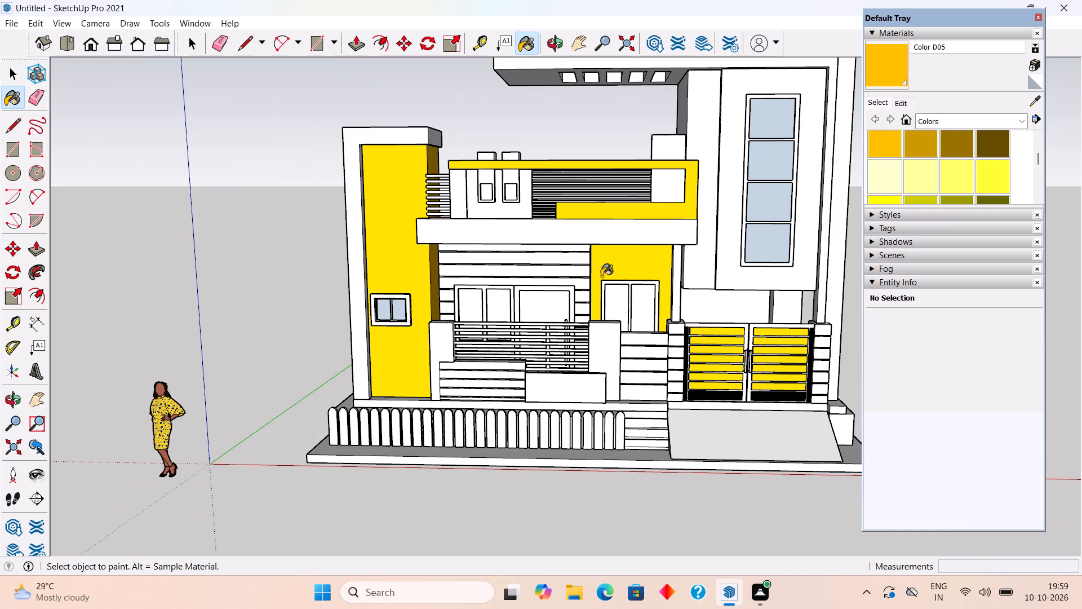
click(462, 208)
Paint the back wall above the gate and the wall section beside it with Color E03.
scroll(590, 264, up, 1)
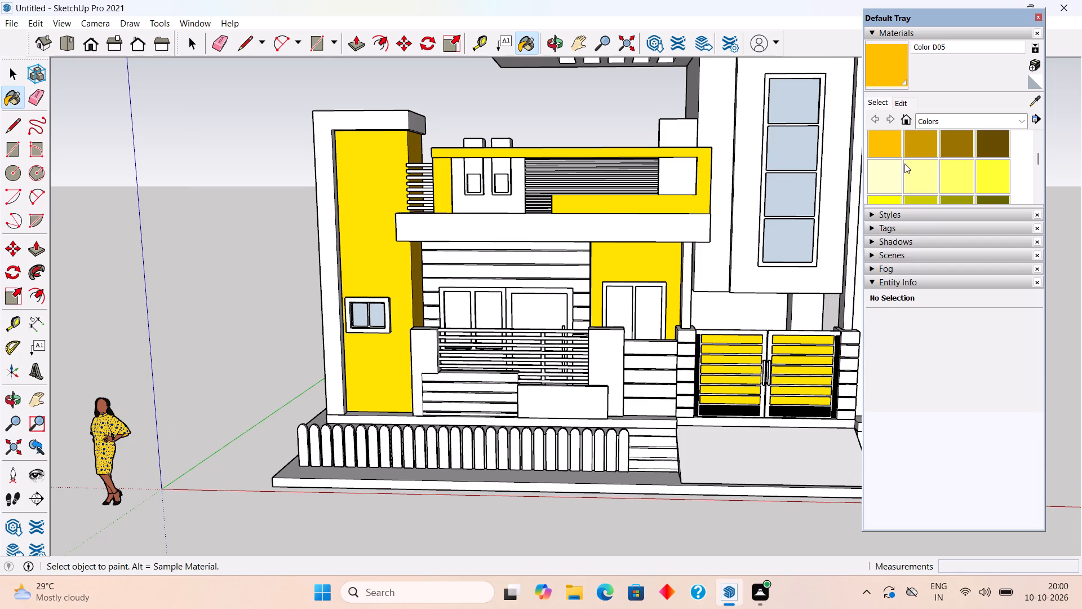
click(967, 183)
click(719, 318)
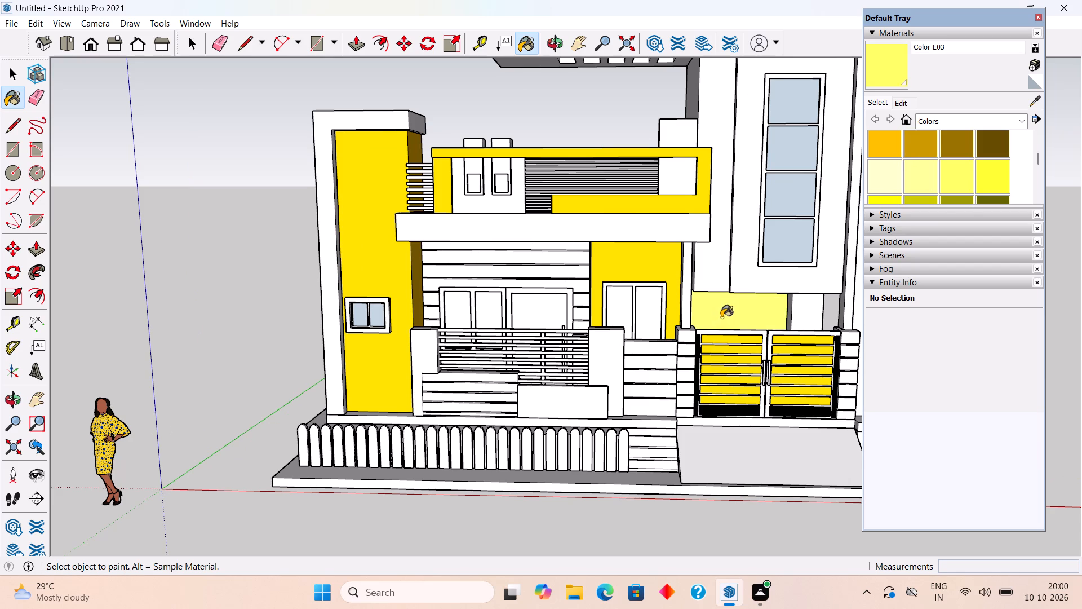
middle_drag(713, 307, 788, 304)
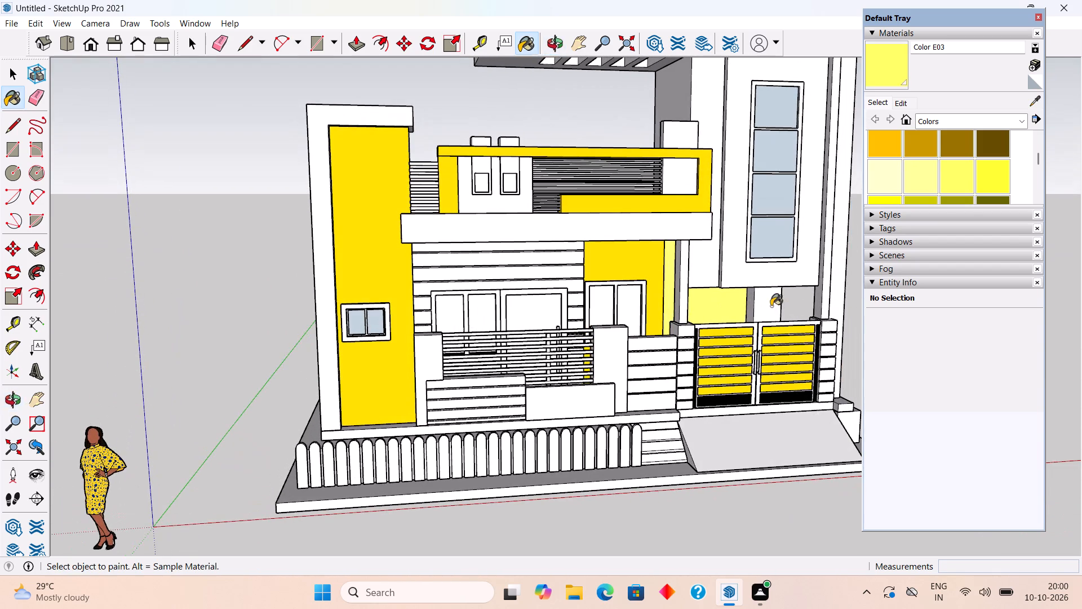
click(769, 306)
Paint the projecting block around the tall four-pane window and the high outer frame behind it with Color M05.
middle_drag(600, 279, 695, 294)
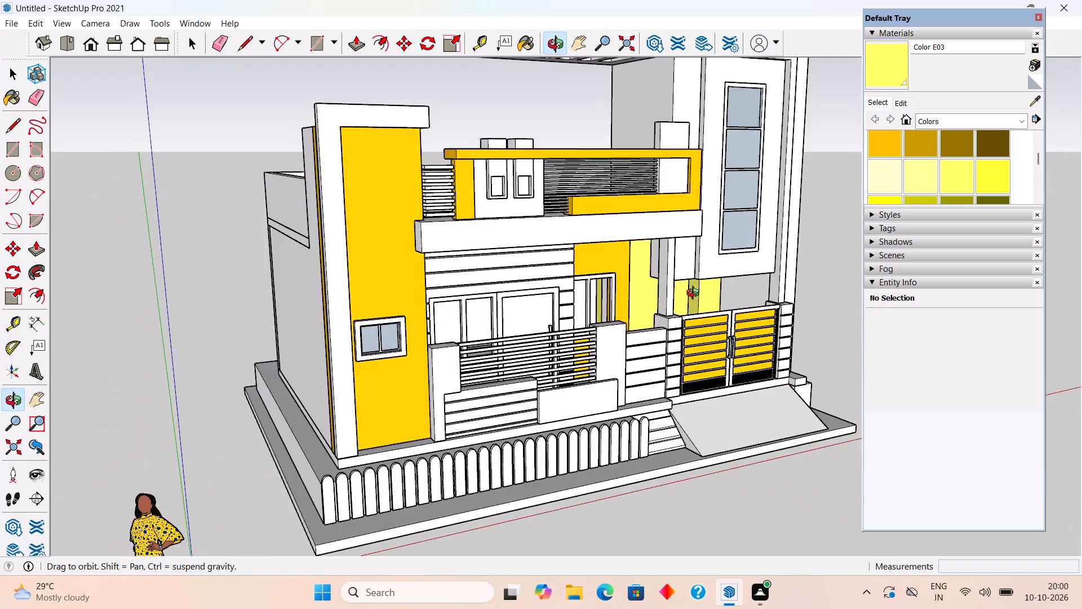
middle_drag(695, 294, 551, 355)
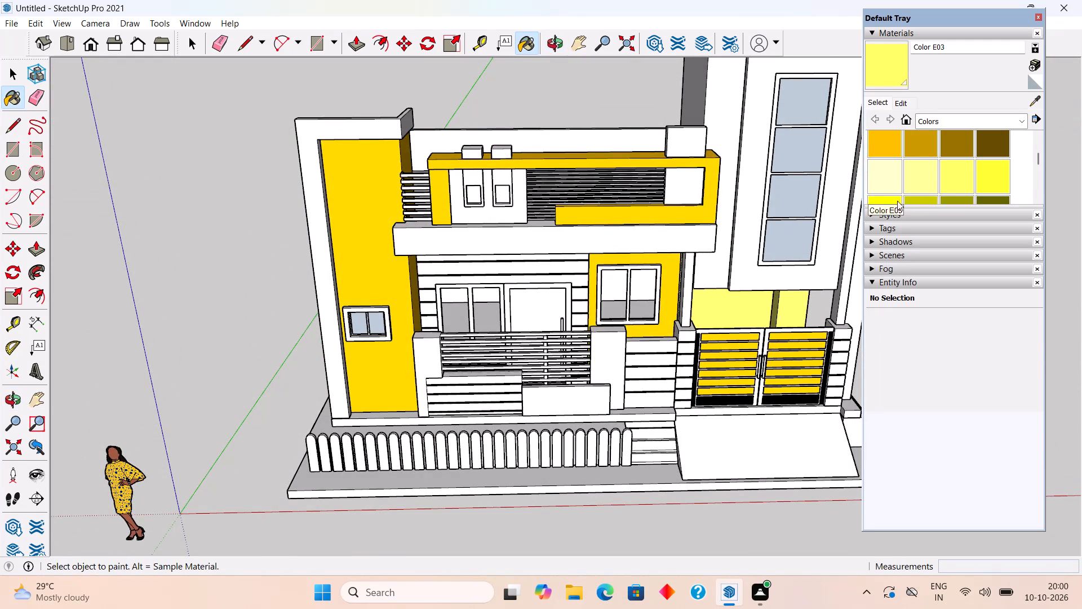
scroll(908, 189, down, 9)
click(925, 177)
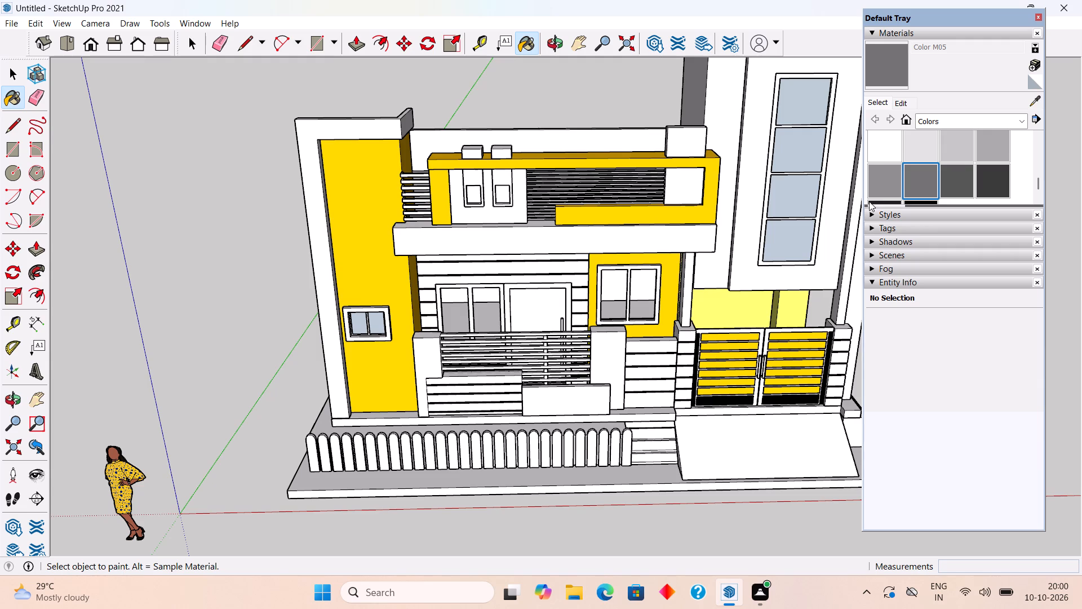
click(746, 150)
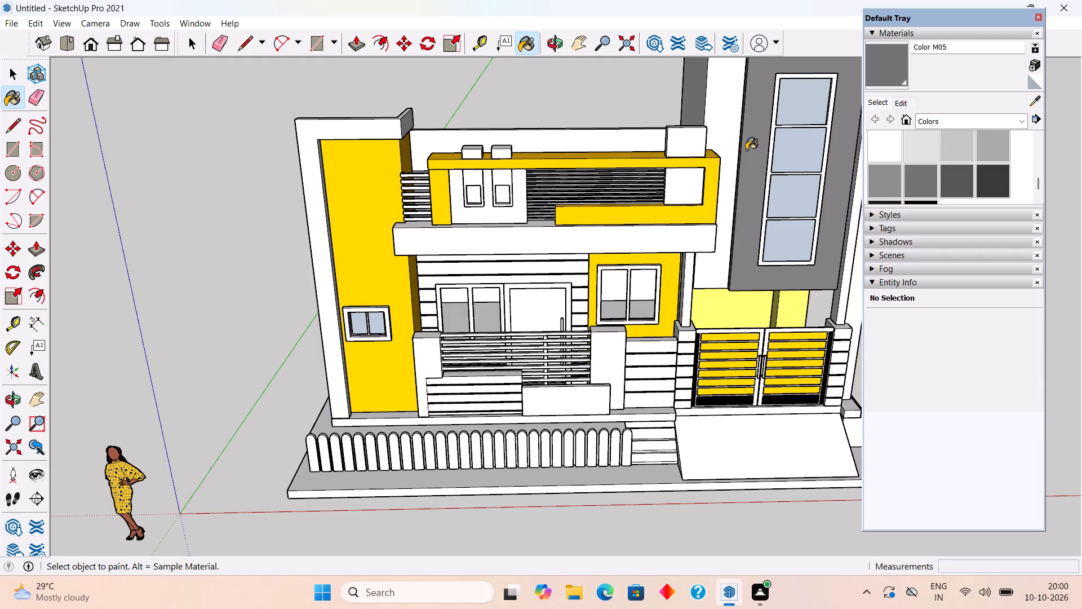
scroll(761, 141, down, 4)
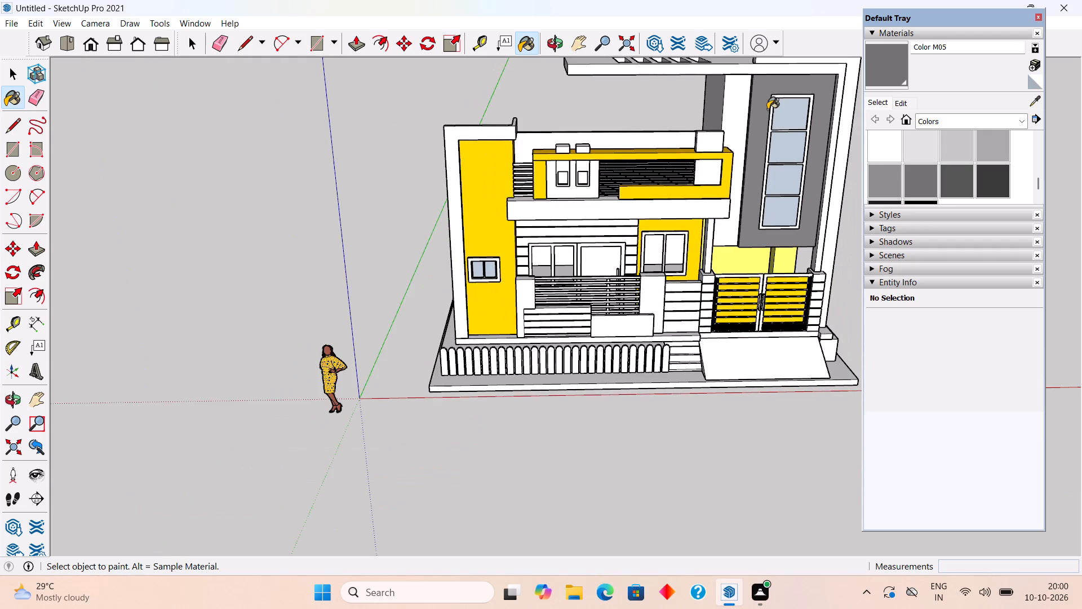
scroll(768, 109, down, 4)
click(790, 73)
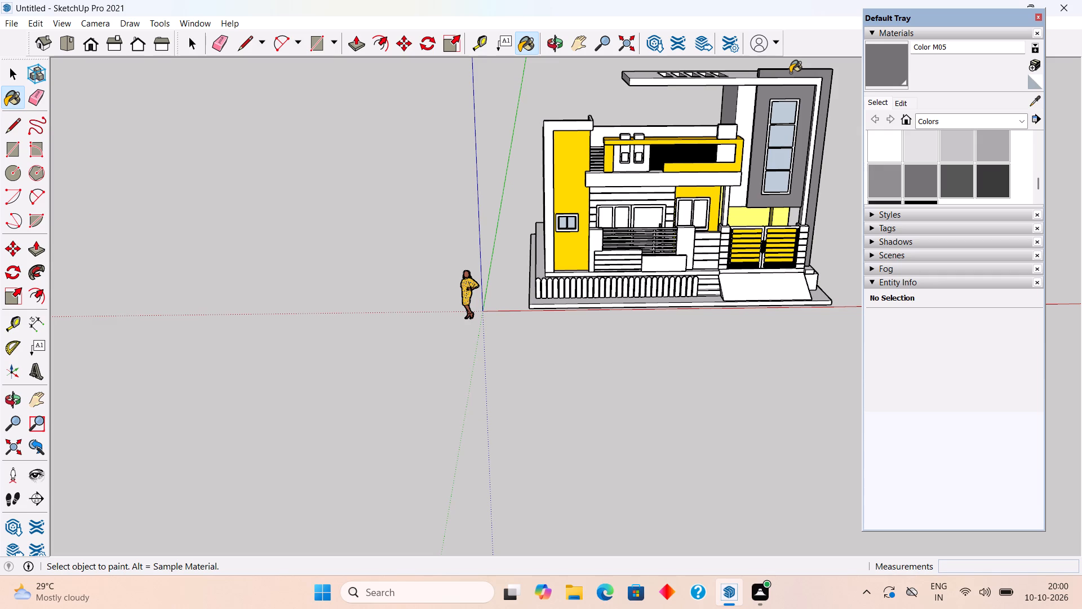
Paint the wall strip beside the tall window block, the balcony's end block and the panel around the two small openings with Color M06.
scroll(782, 52, up, 1)
click(969, 180)
scroll(753, 176, up, 4)
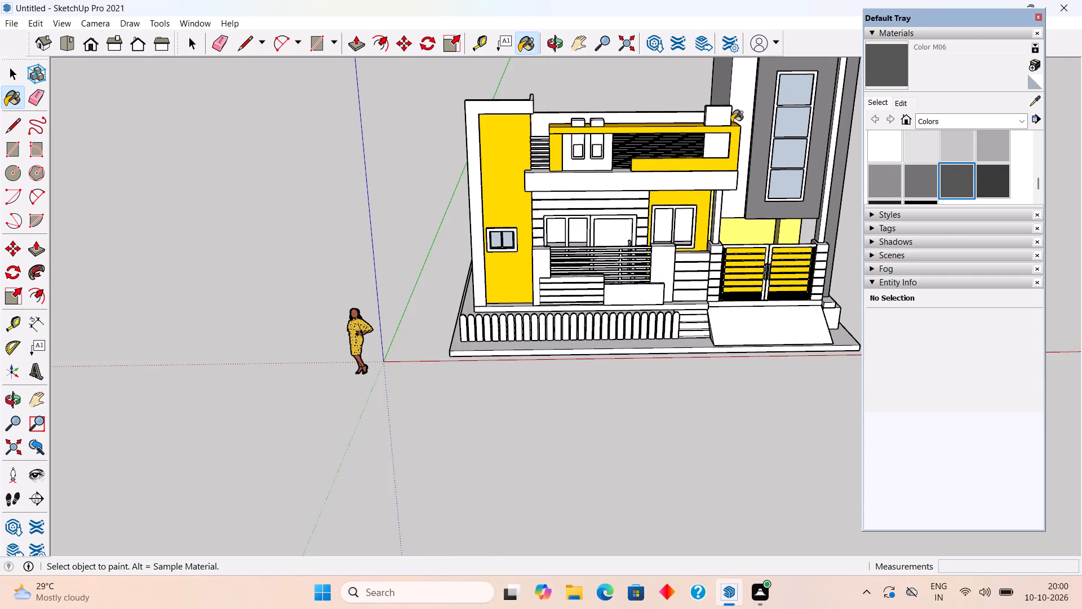
click(739, 105)
scroll(739, 105, down, 9)
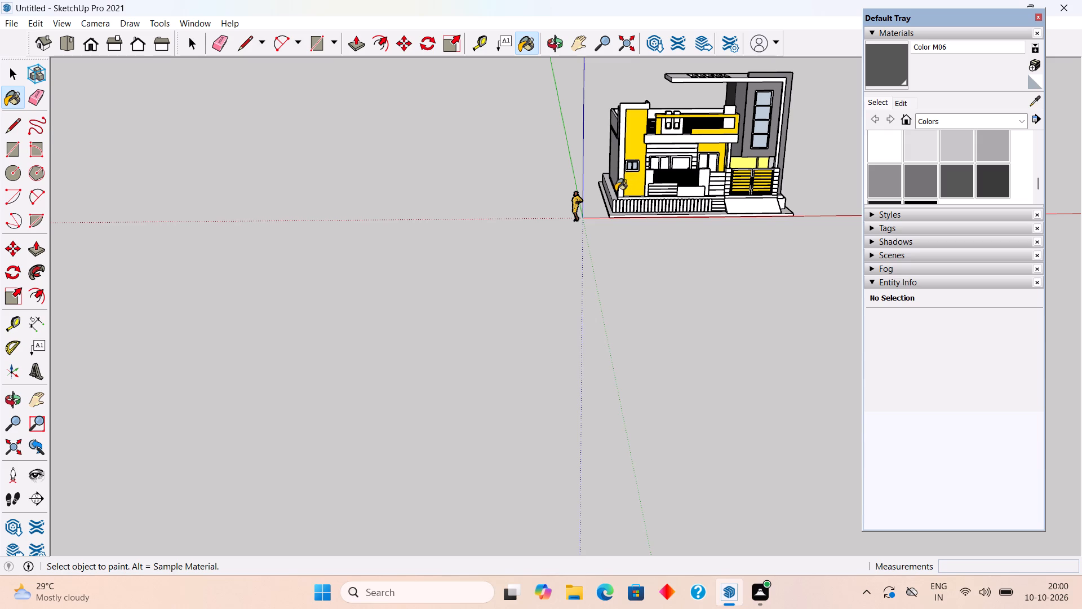
scroll(725, 117, up, 12)
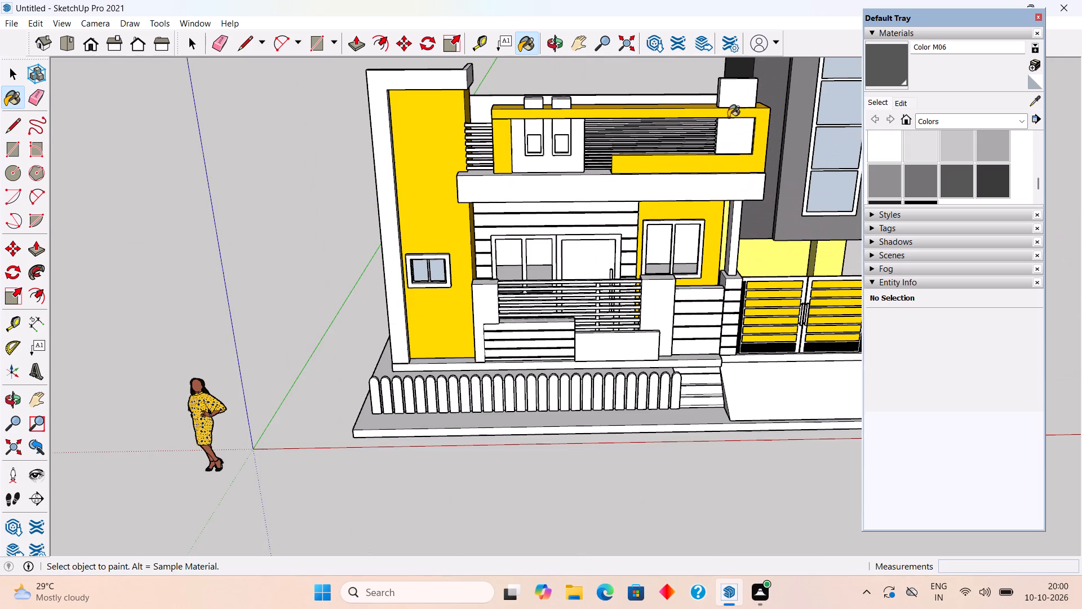
click(731, 127)
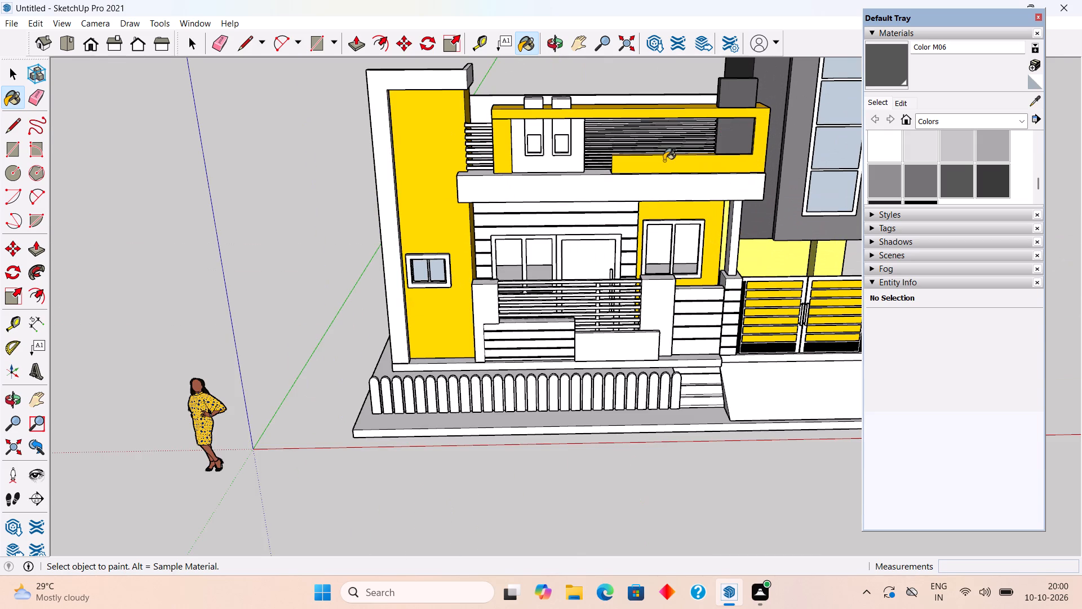
click(567, 165)
Delete the white face filling the first of the balcony panel's two small openings.
middle_drag(570, 177, 573, 120)
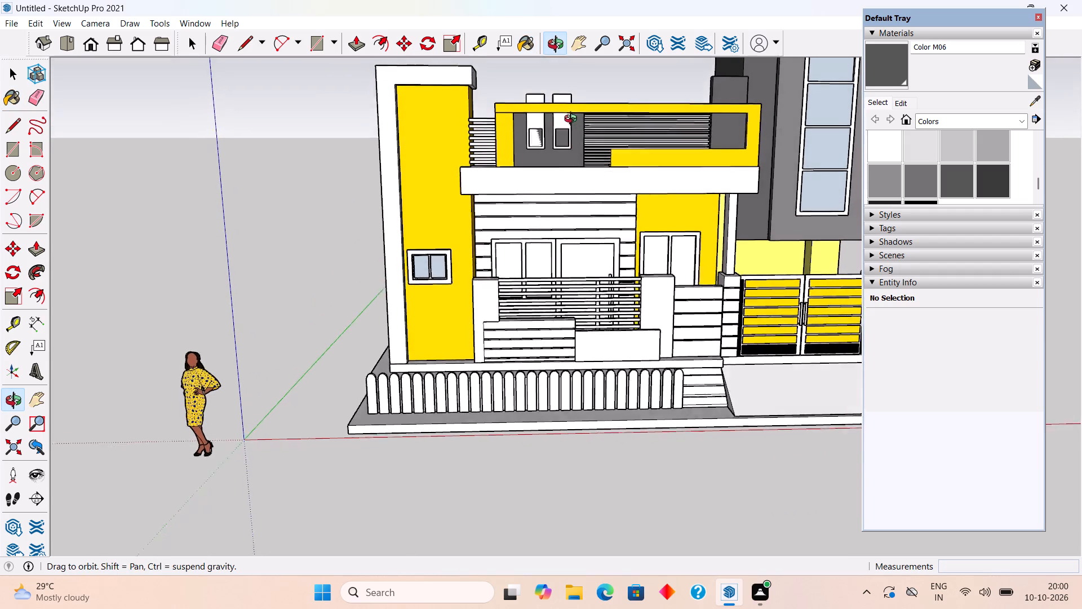
middle_drag(573, 120, 551, 118)
scroll(535, 145, up, 9)
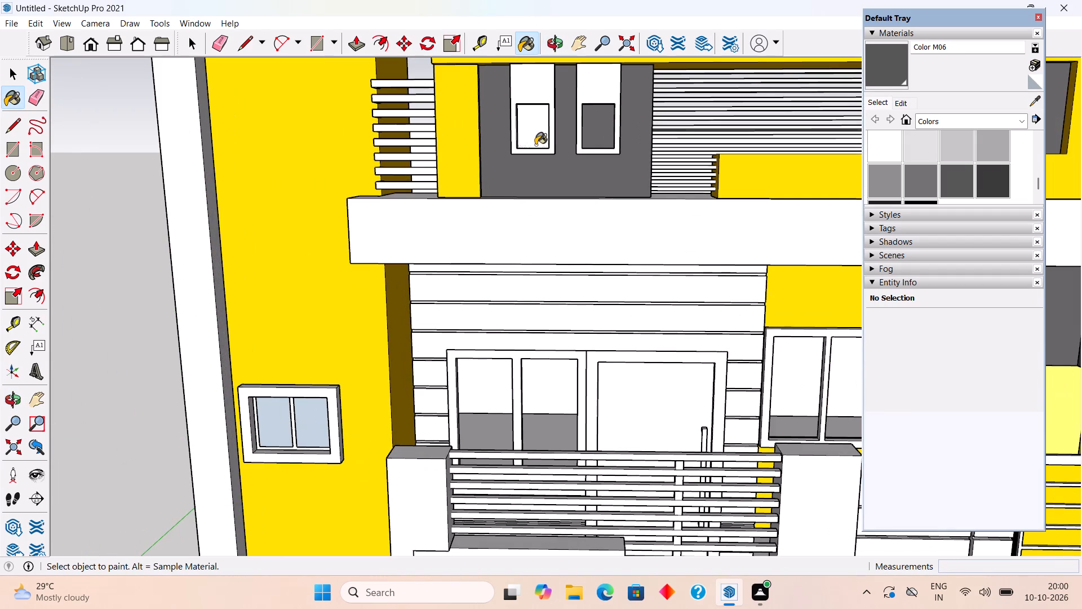
key(space)
click(540, 134)
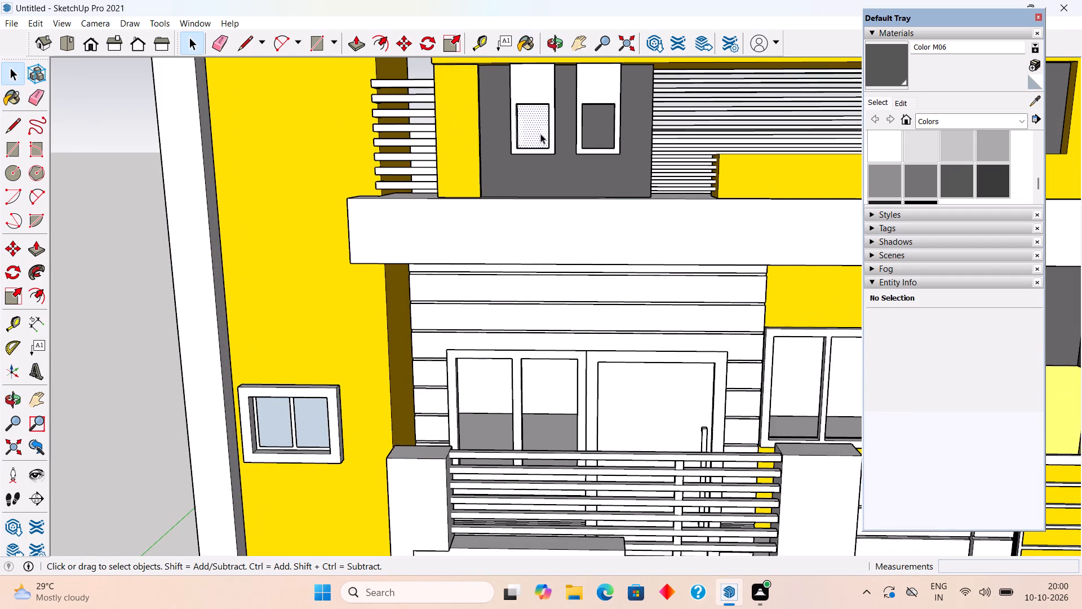
key(Delete)
Paint the outer frame of the narrow yellow tower with Color M06.
scroll(547, 166, down, 3)
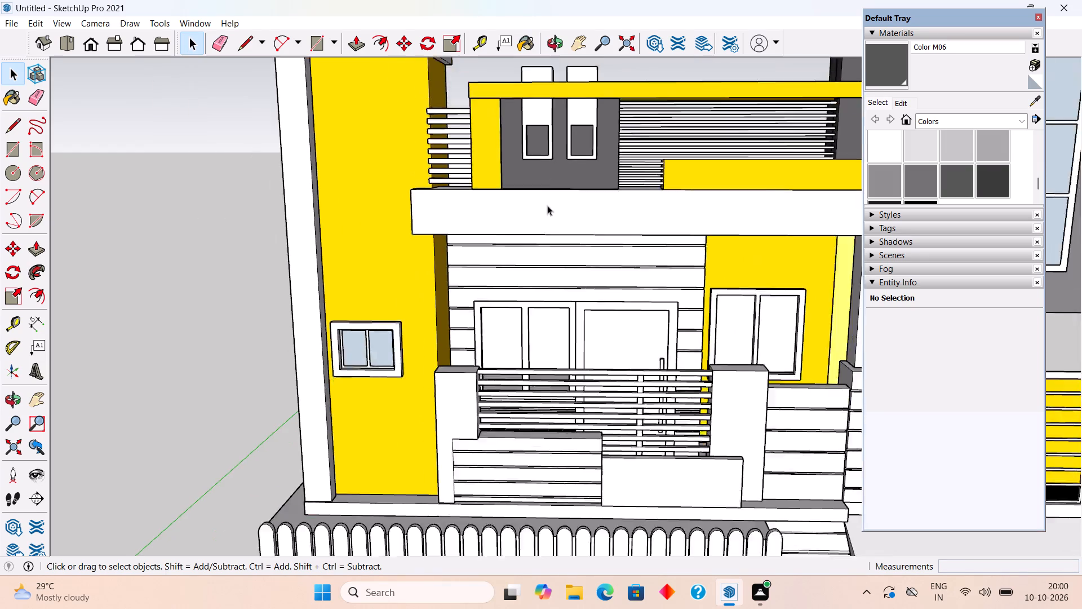
scroll(547, 205, down, 6)
middle_drag(588, 236, 593, 211)
scroll(593, 211, down, 7)
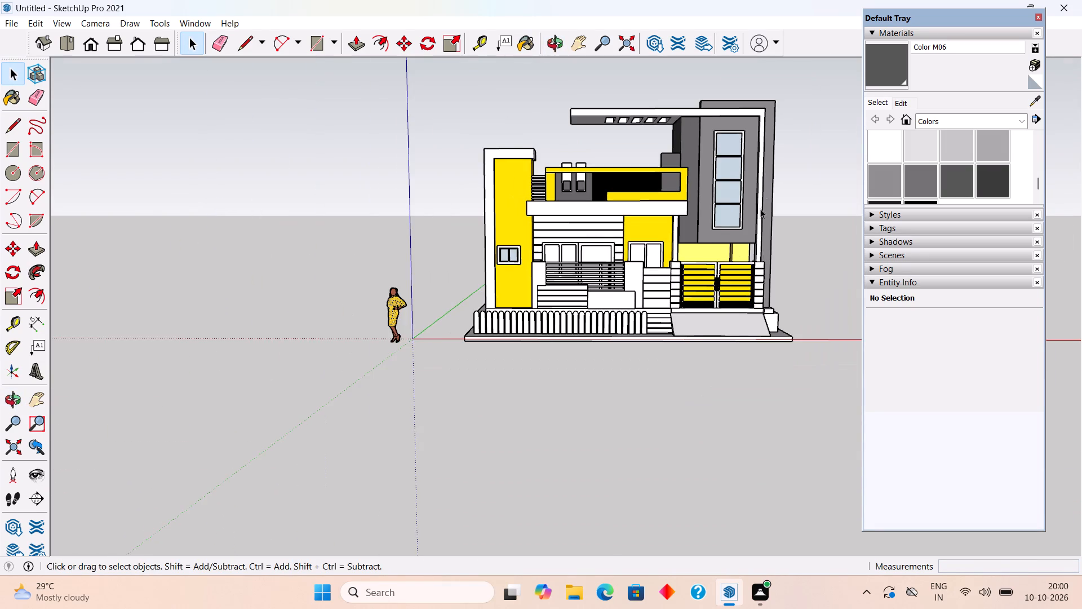
scroll(763, 133, up, 5)
middle_drag(731, 136, 721, 74)
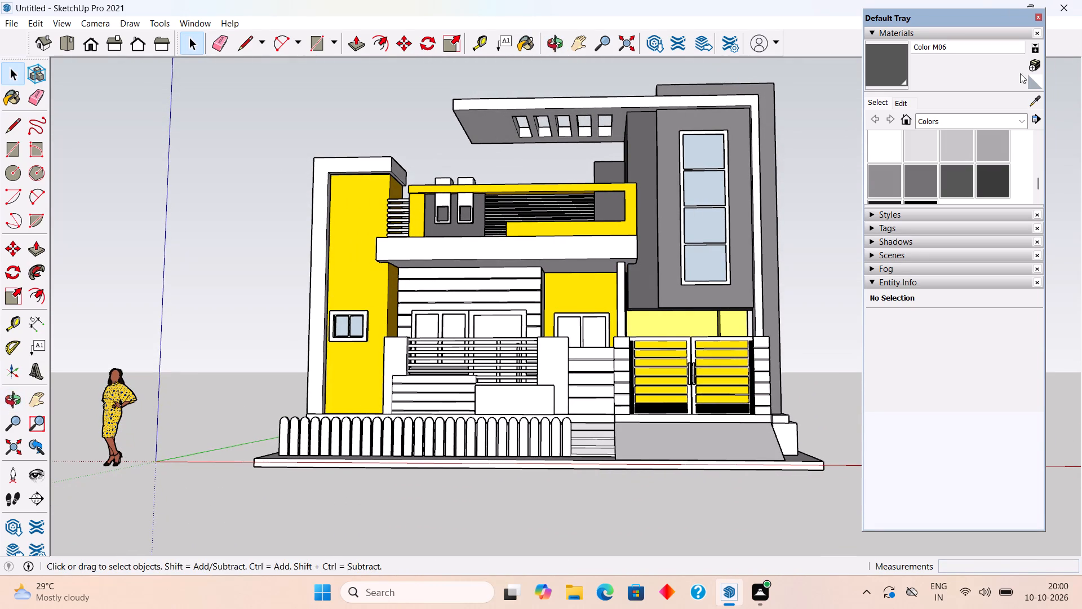
click(887, 69)
click(311, 247)
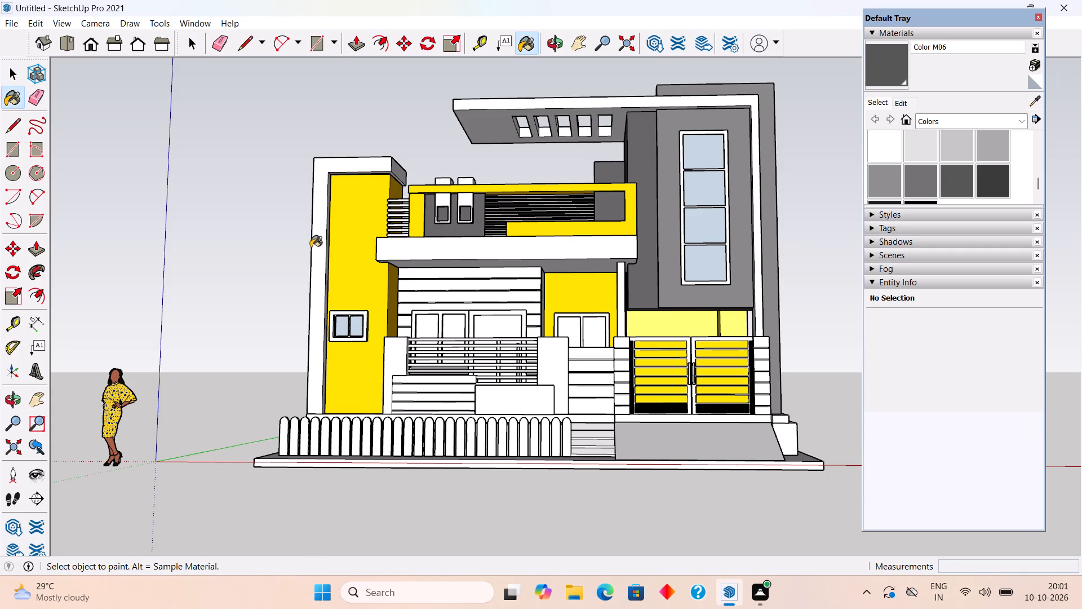
click(317, 254)
click(318, 257)
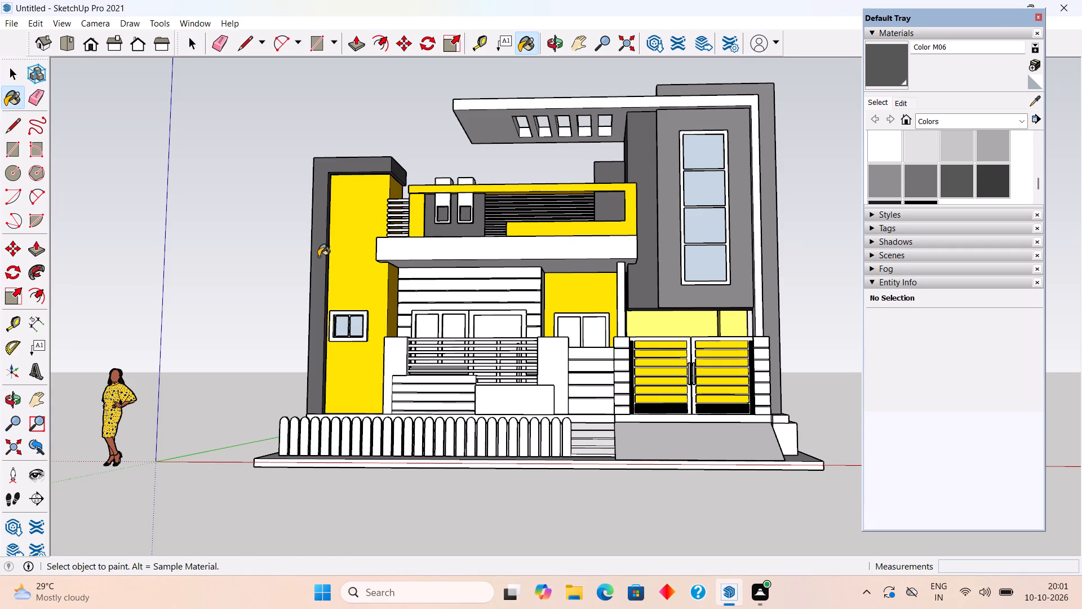
Paint the horizontal front bands of the low grooved wall below the porch railing, beside the narrow yellow tower, with Color M06.
middle_drag(318, 257, 429, 388)
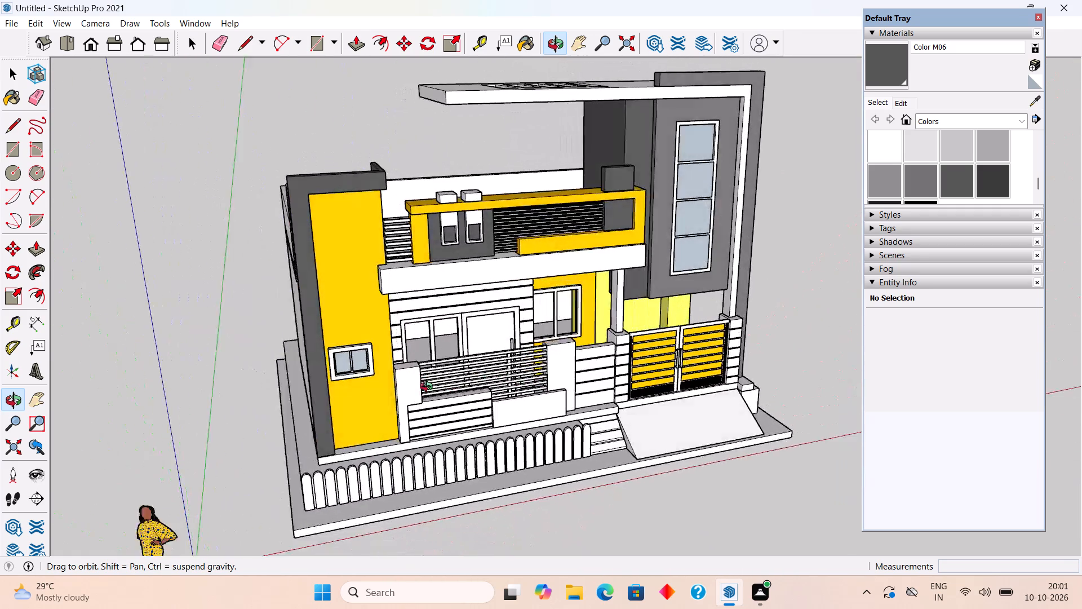
middle_drag(429, 388, 357, 374)
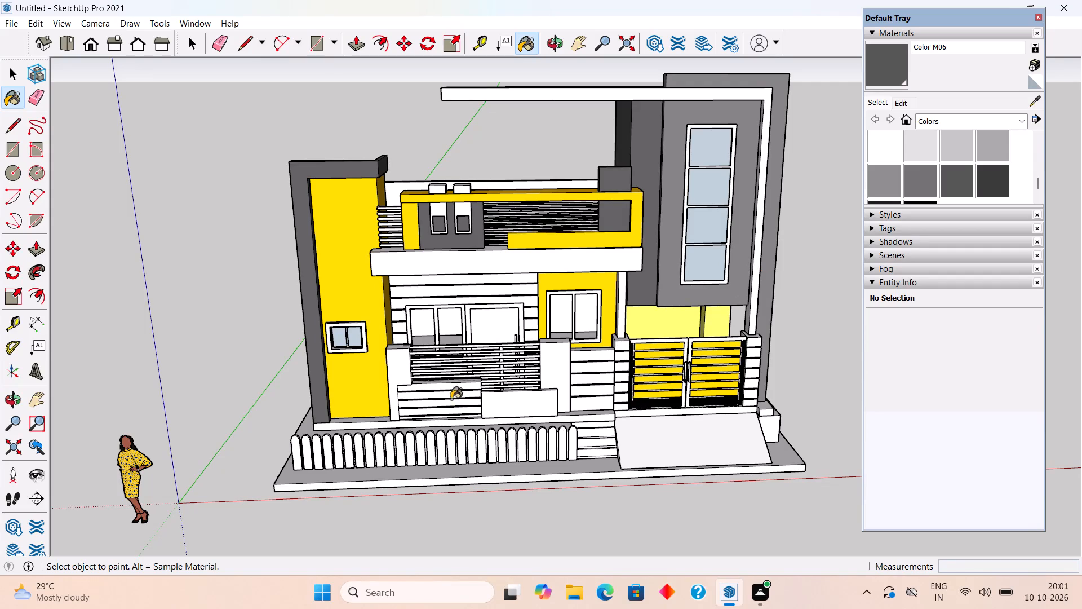
scroll(458, 407, up, 15)
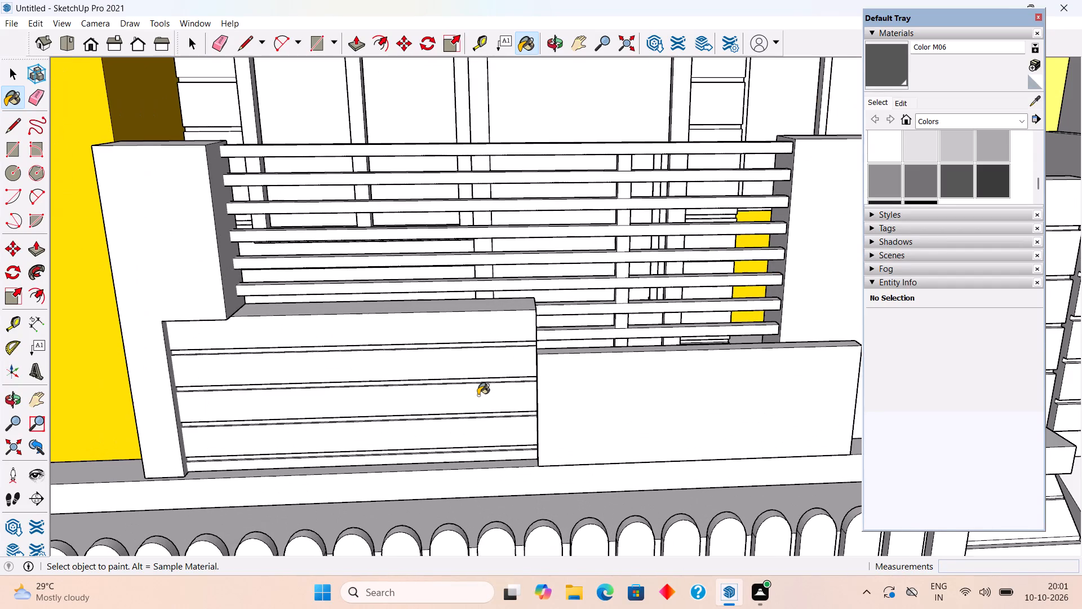
key(space)
triple_click(484, 399)
scroll(484, 399, up, 5)
click(484, 399)
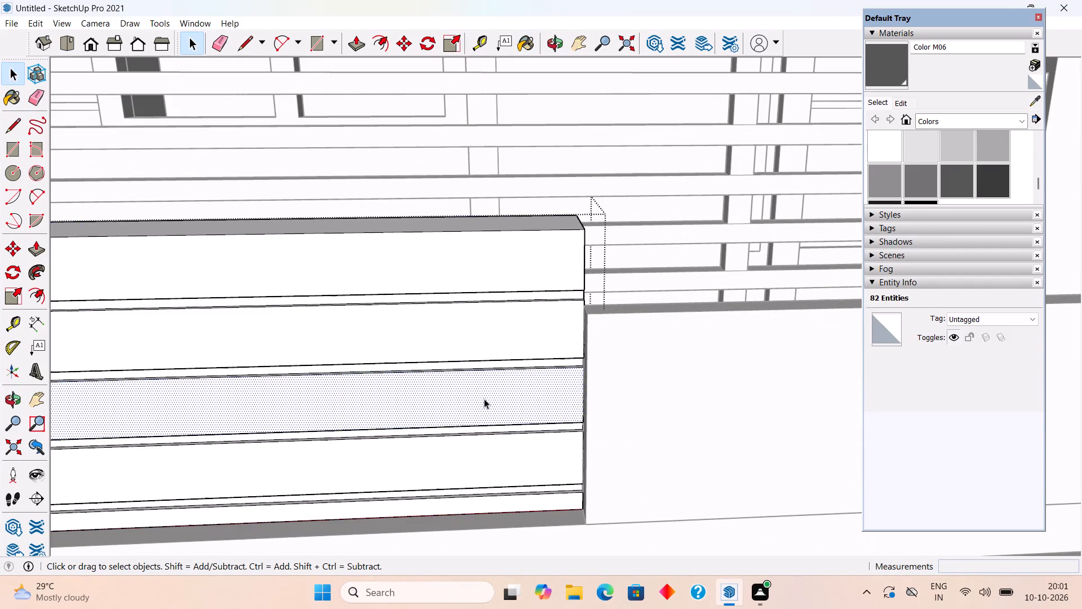
scroll(484, 399, down, 4)
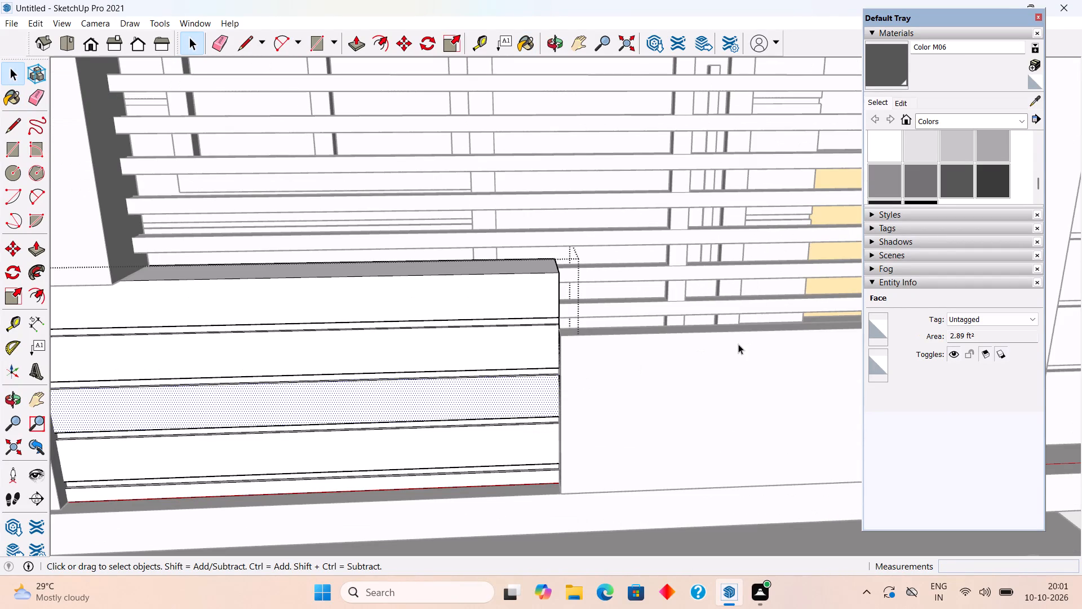
scroll(817, 284, down, 3)
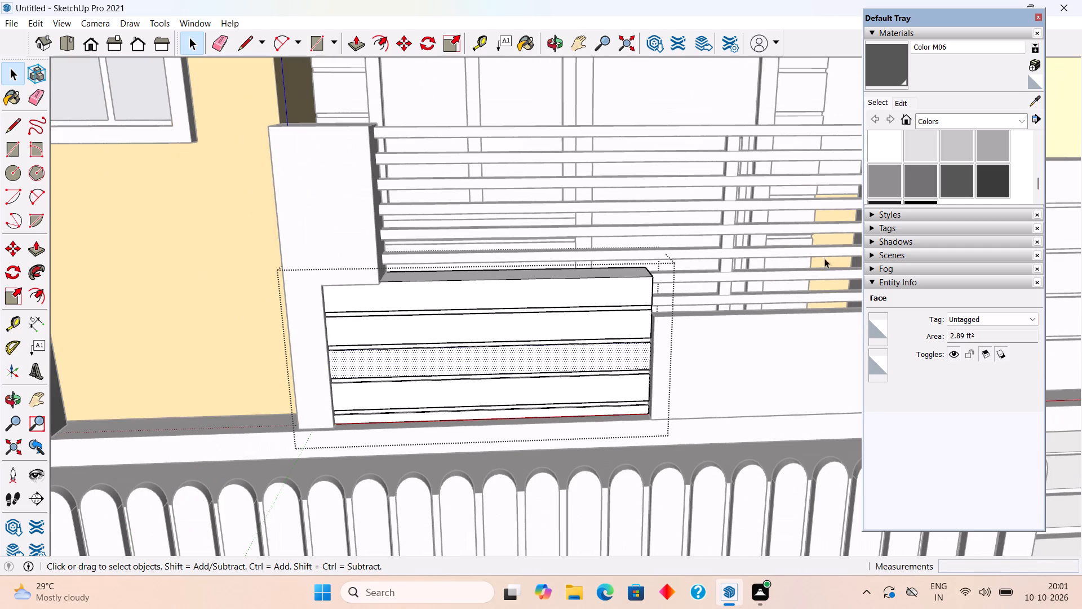
click(904, 73)
scroll(468, 329, up, 3)
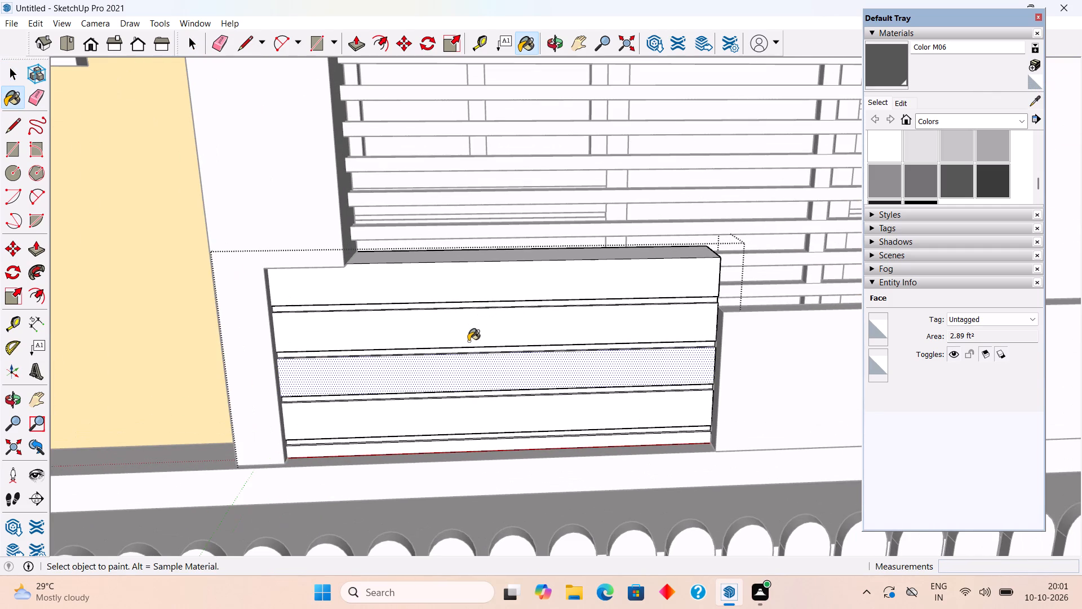
click(475, 362)
click(485, 336)
click(490, 290)
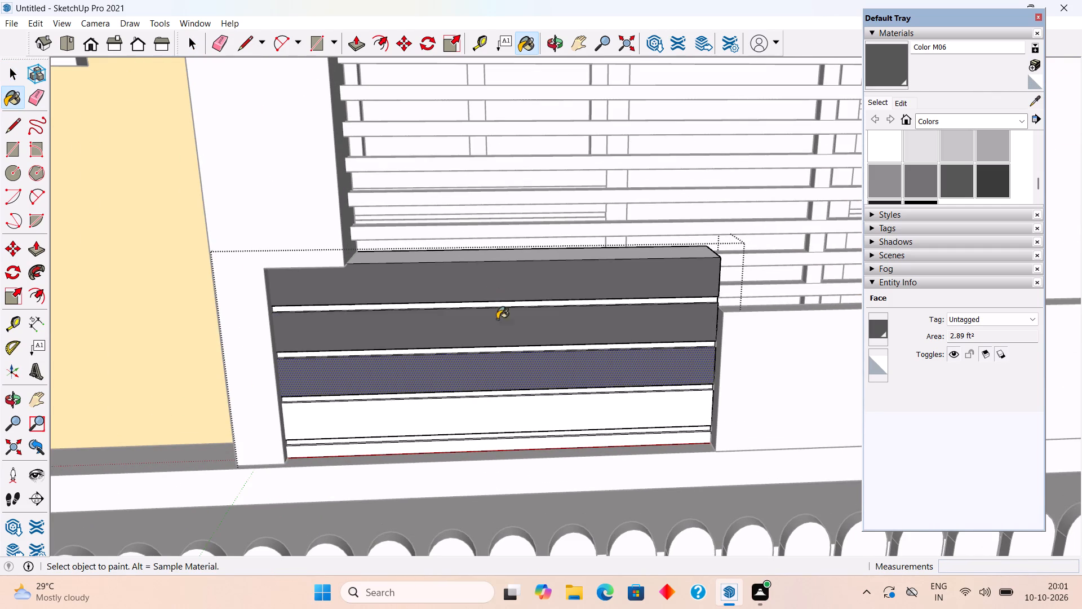
click(524, 409)
click(543, 442)
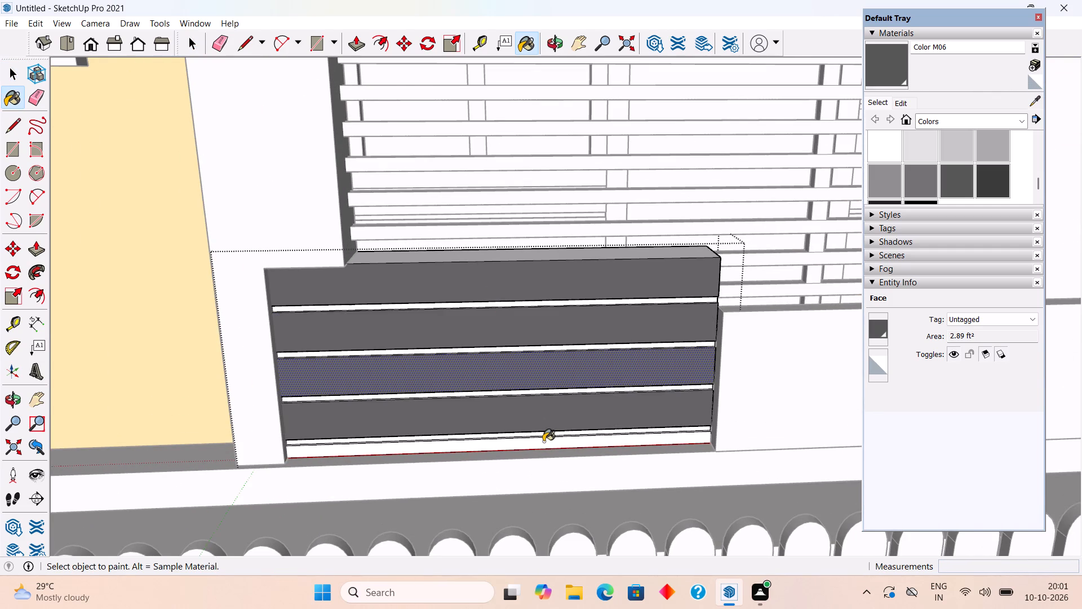
Leave the grooved wall's group and paint the railing's end pillar next to the yellow tower with Color M04.
middle_drag(562, 396, 602, 307)
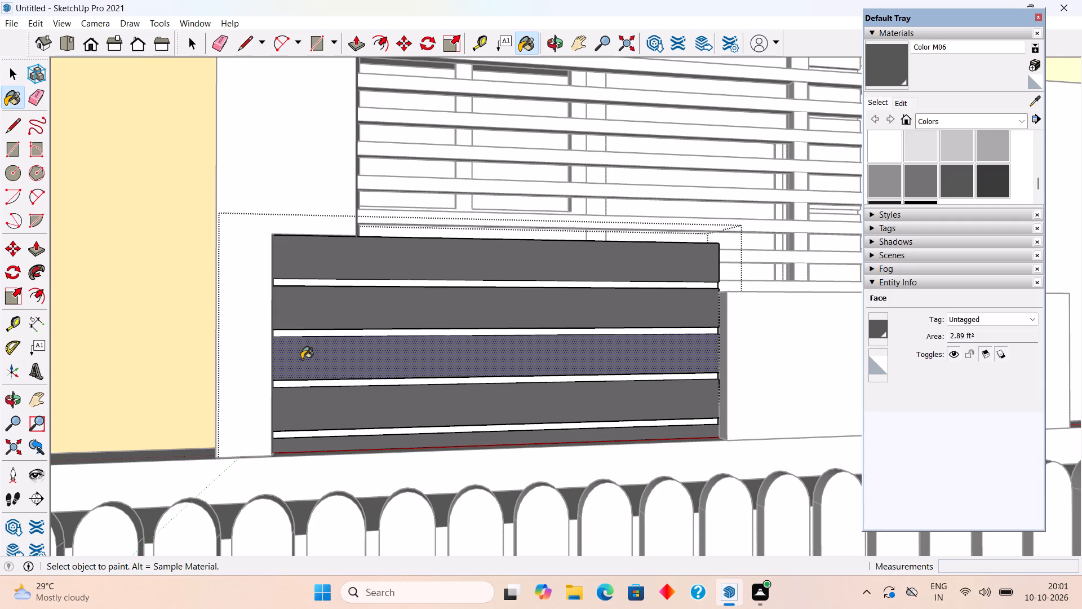
click(260, 378)
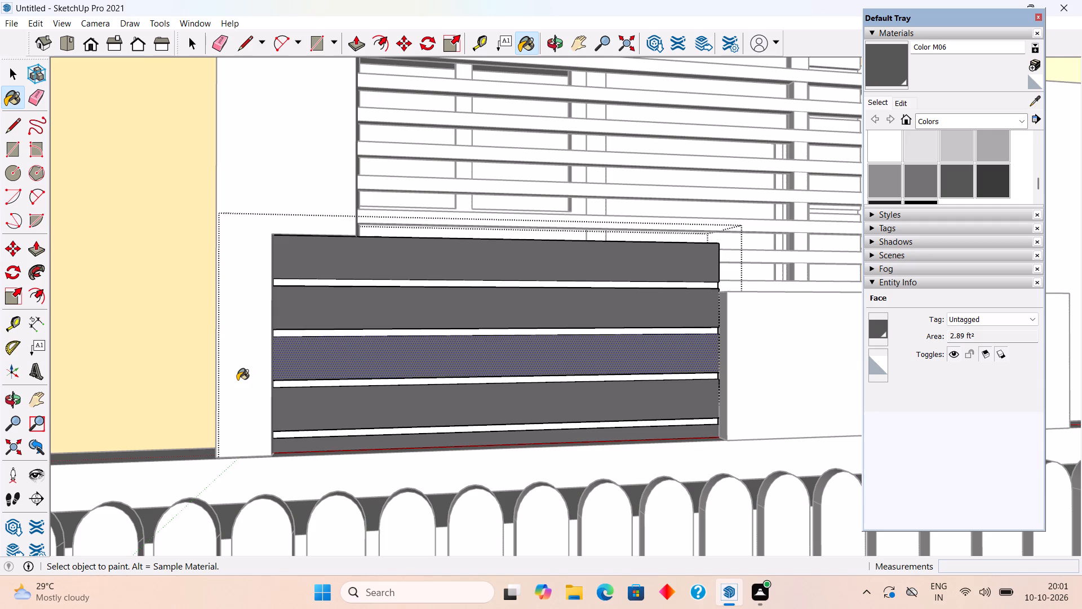
click(237, 380)
scroll(342, 369, down, 5)
middle_drag(472, 337, 385, 250)
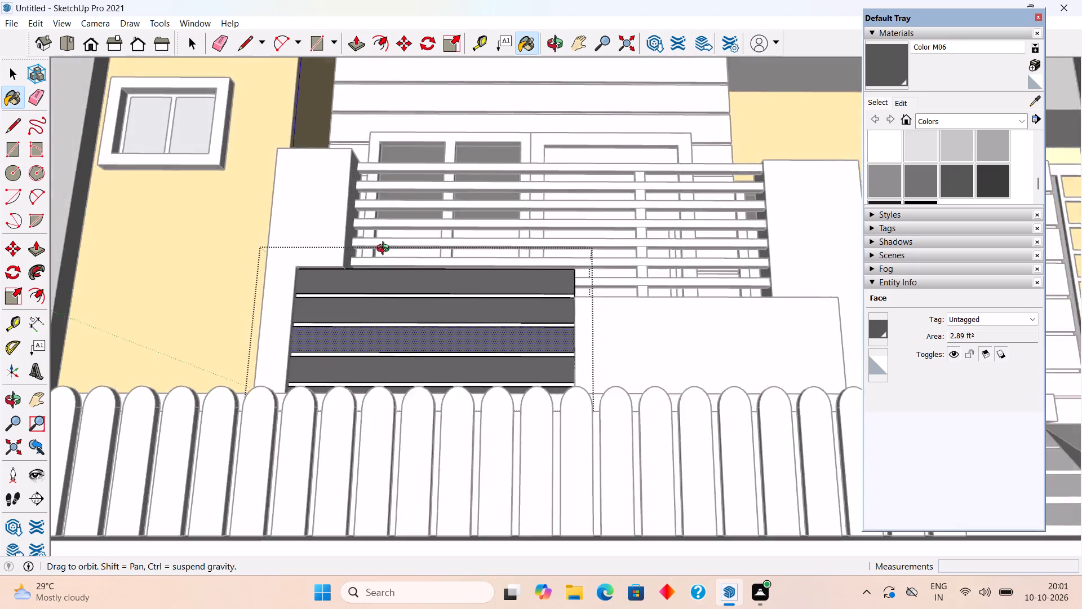
middle_drag(385, 250, 317, 354)
key(space)
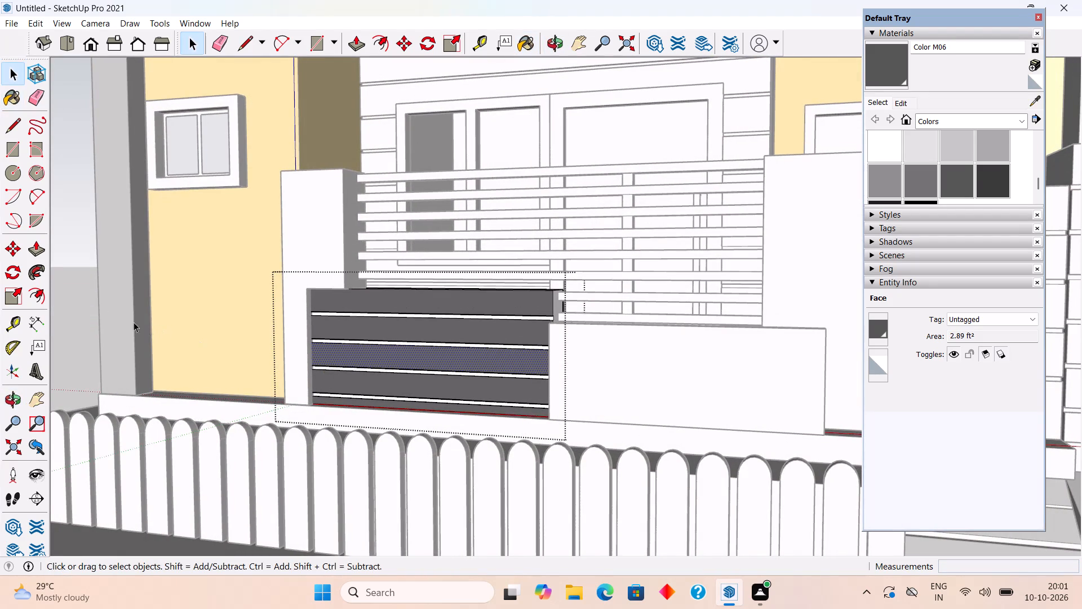
click(80, 322)
scroll(418, 387, up, 3)
click(250, 338)
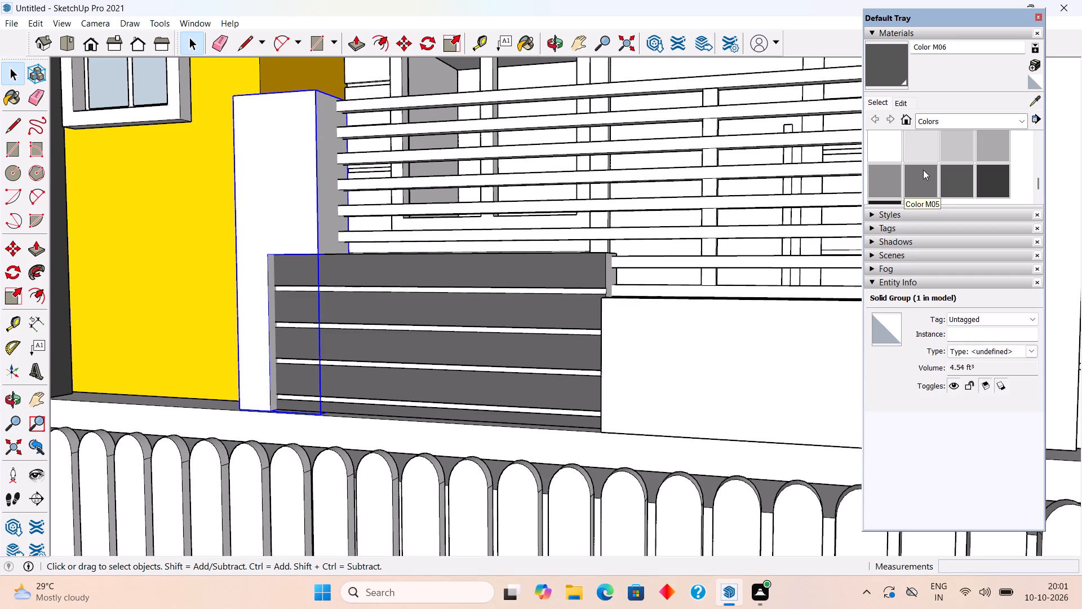
click(900, 178)
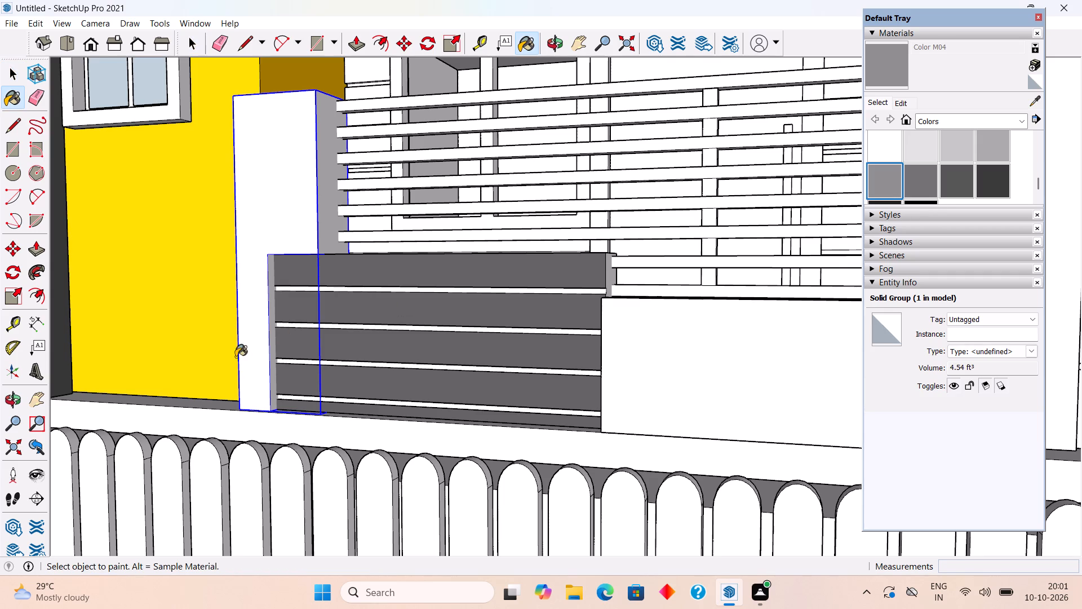
click(249, 354)
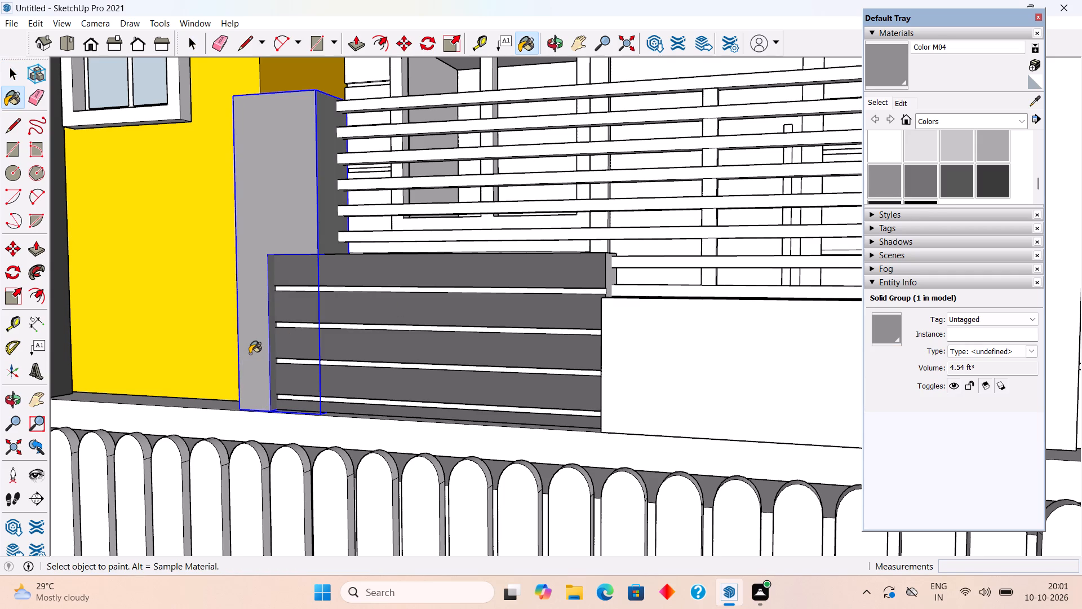
Paint the pillar at the other end of the porch railing, behind the plain low wall, with Color M04.
scroll(385, 351, down, 4)
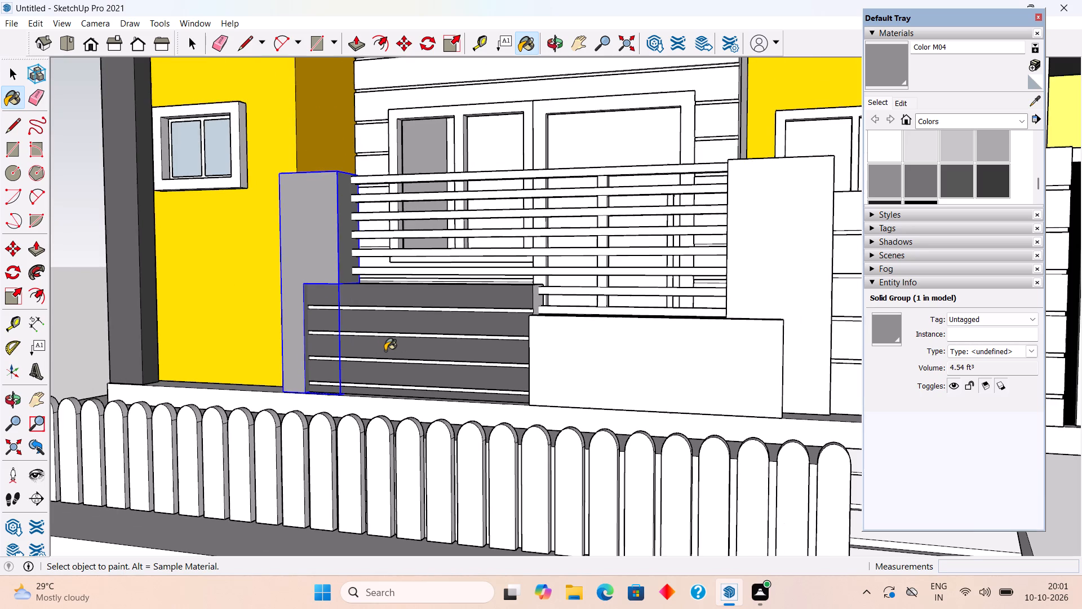
key(space)
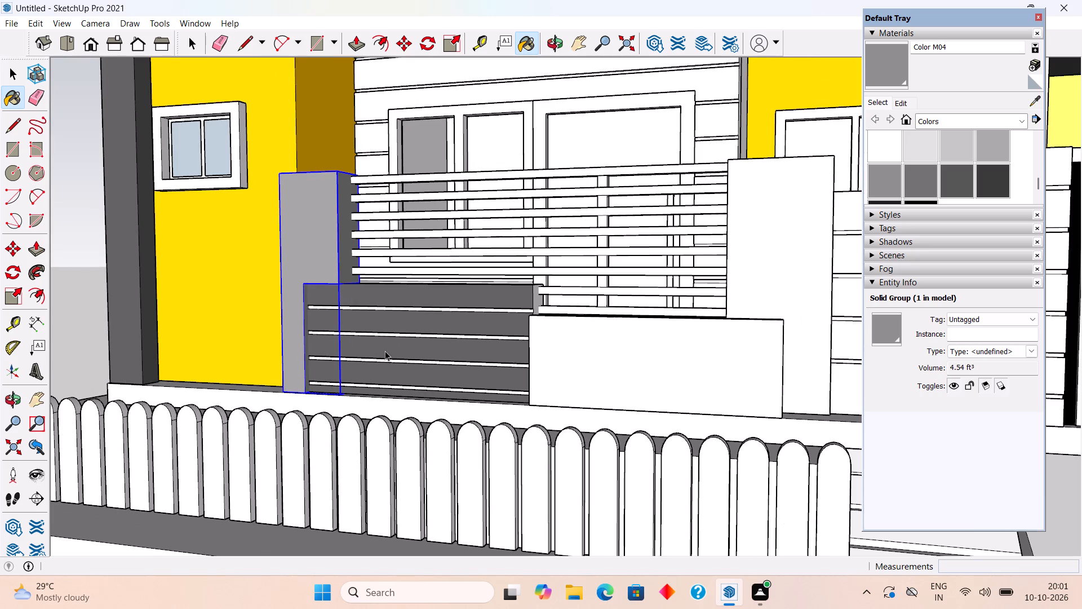
scroll(385, 351, down, 5)
click(634, 311)
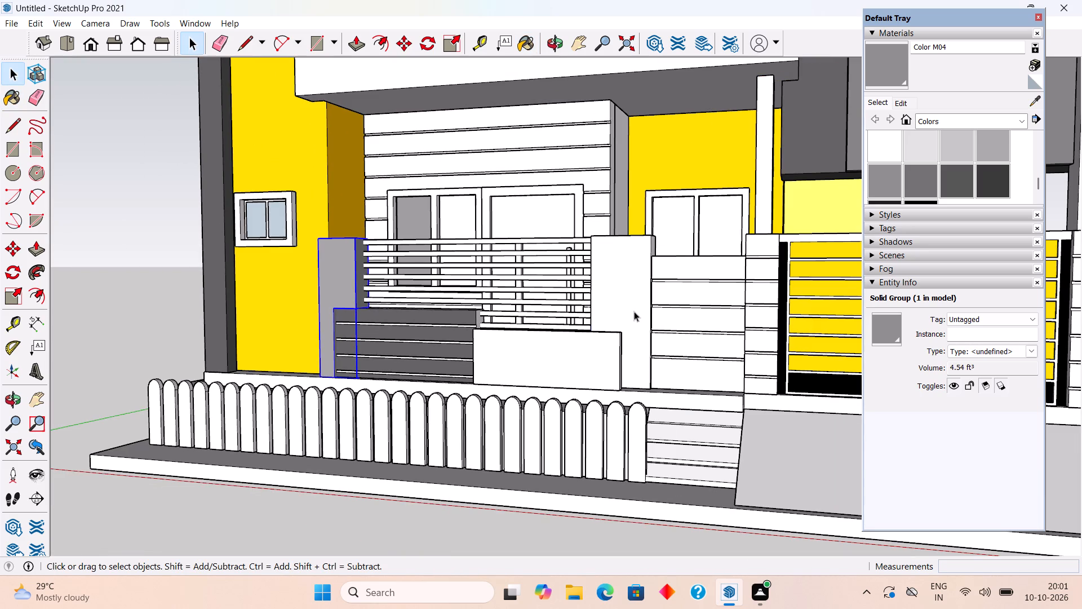
scroll(634, 311, up, 5)
triple_click(634, 311)
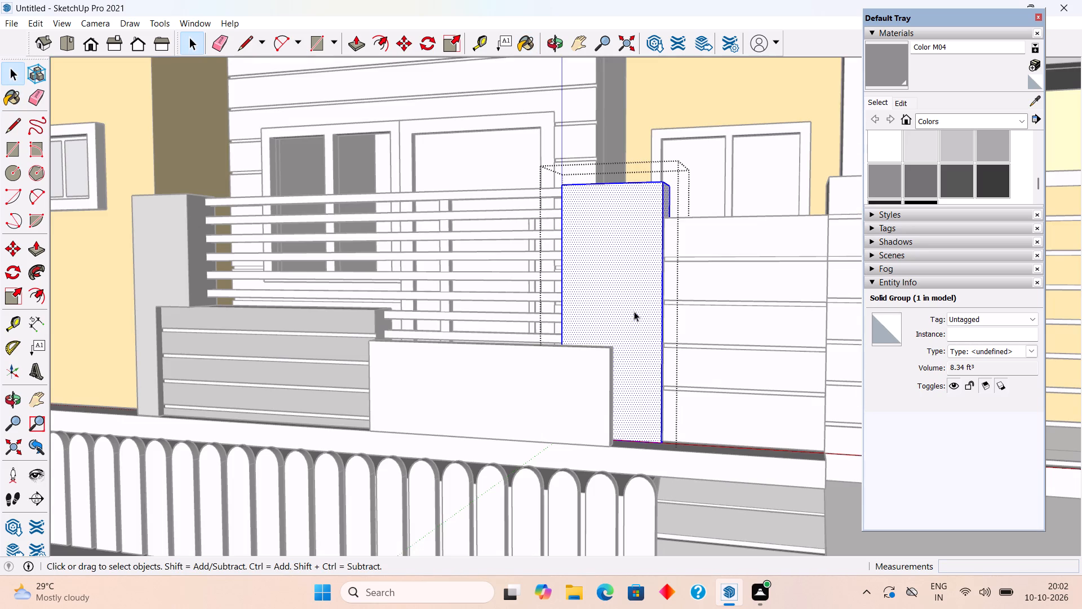
scroll(433, 470, down, 6)
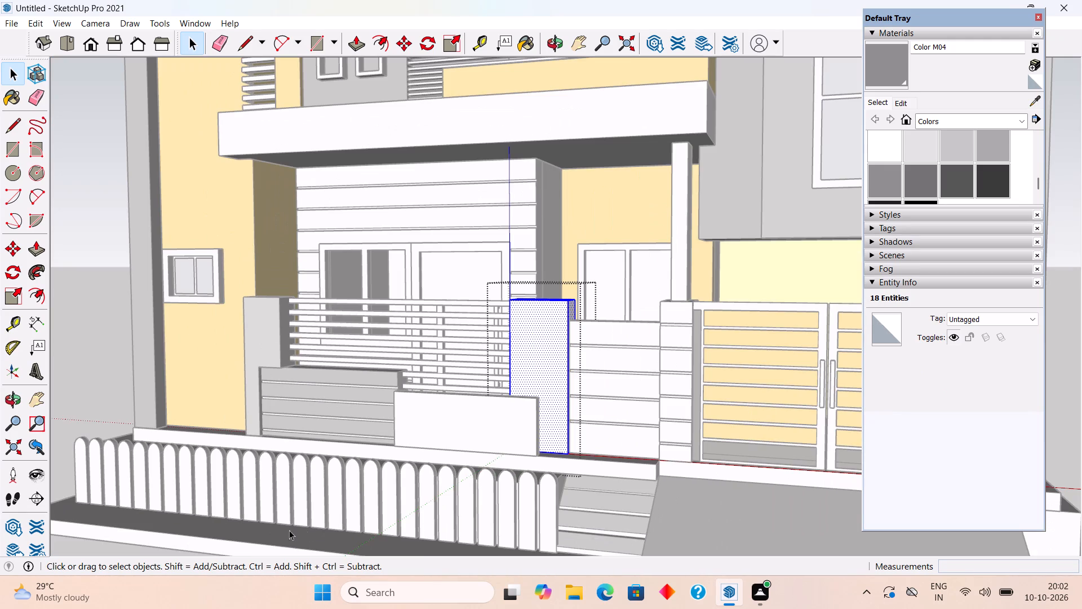
click(103, 344)
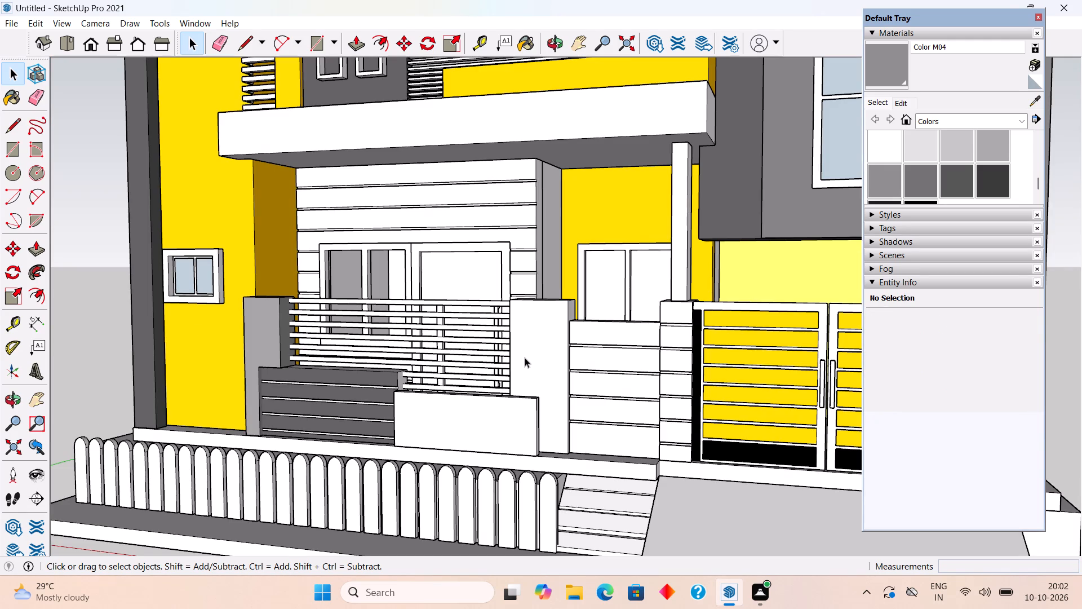
click(788, 190)
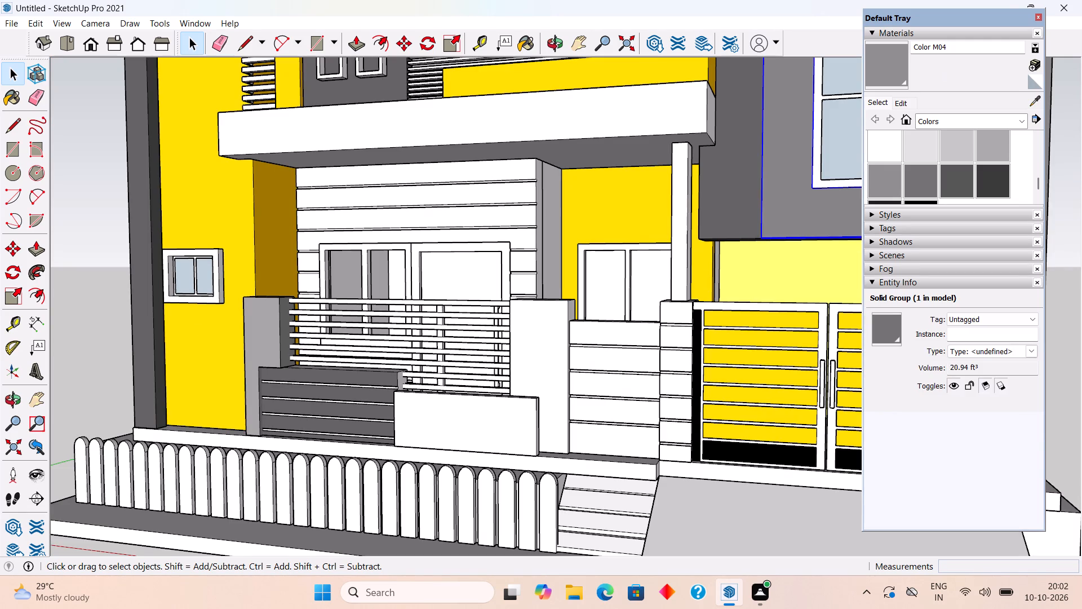
click(879, 68)
click(531, 345)
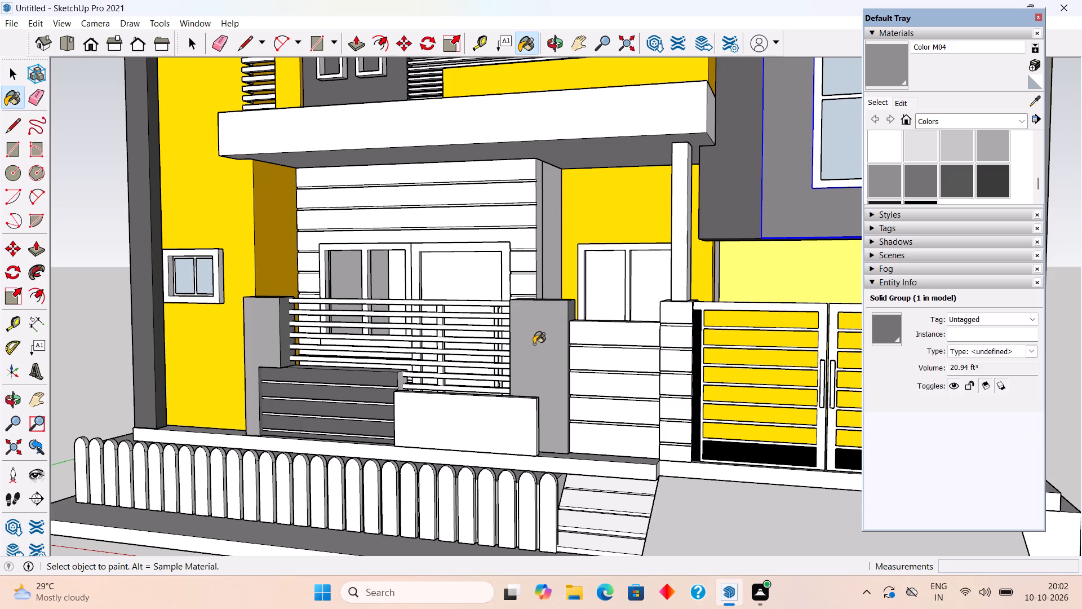
Paint the two grooved pillars on either side of the yellow gate with Color M07.
scroll(905, 179, down, 2)
scroll(905, 179, up, 2)
scroll(935, 174, down, 2)
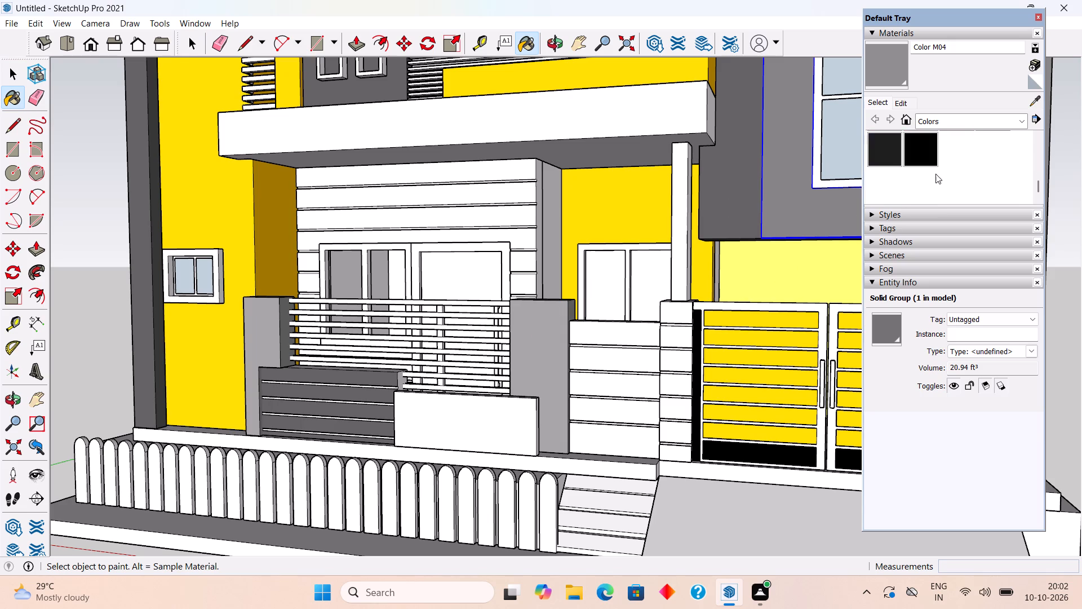
scroll(941, 172, up, 1)
click(996, 171)
click(670, 359)
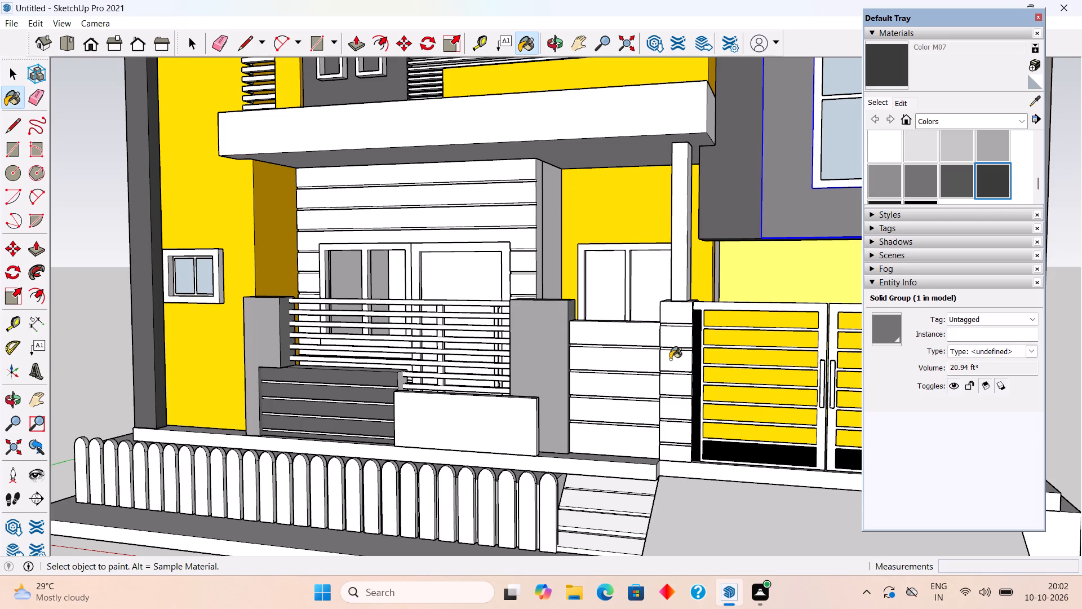
scroll(673, 356, down, 8)
click(816, 365)
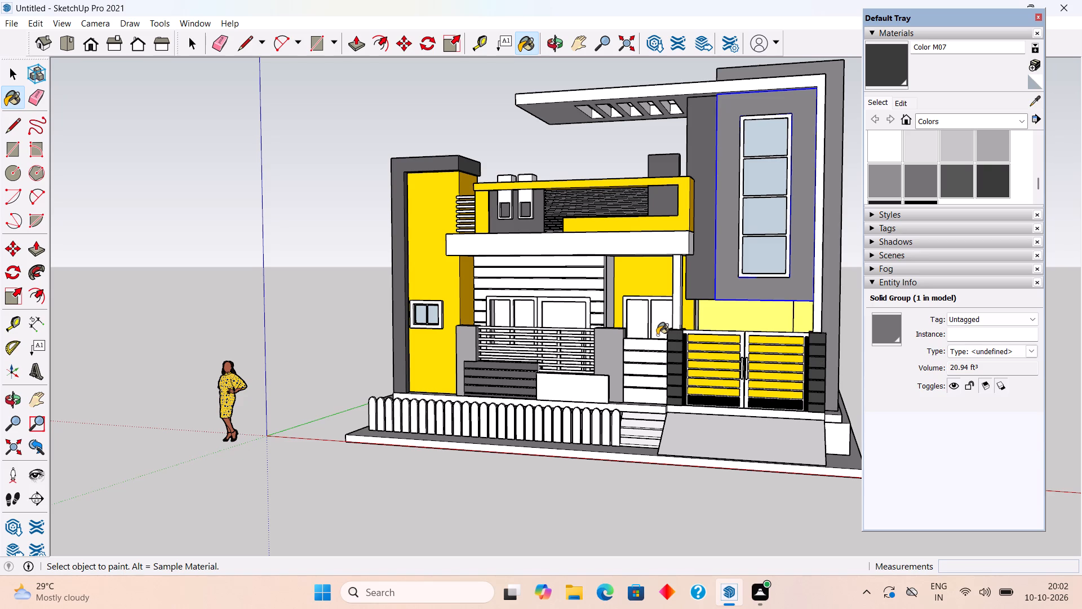
Paint all the horizontal bars and the central upright of the porch railing with Color M05.
click(947, 179)
click(923, 189)
scroll(617, 332, up, 7)
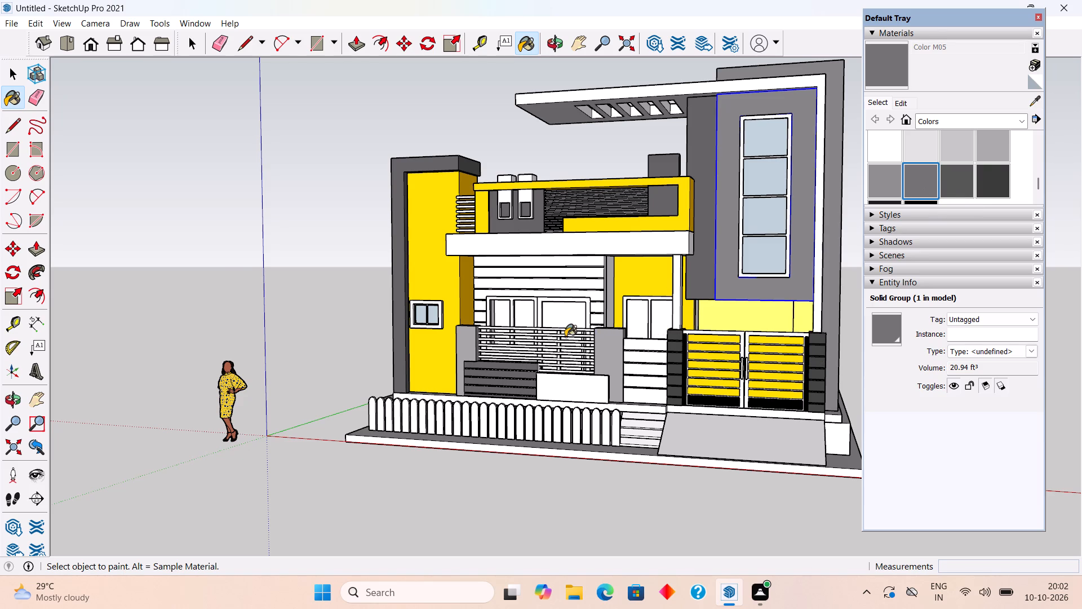
scroll(565, 337, up, 16)
click(565, 349)
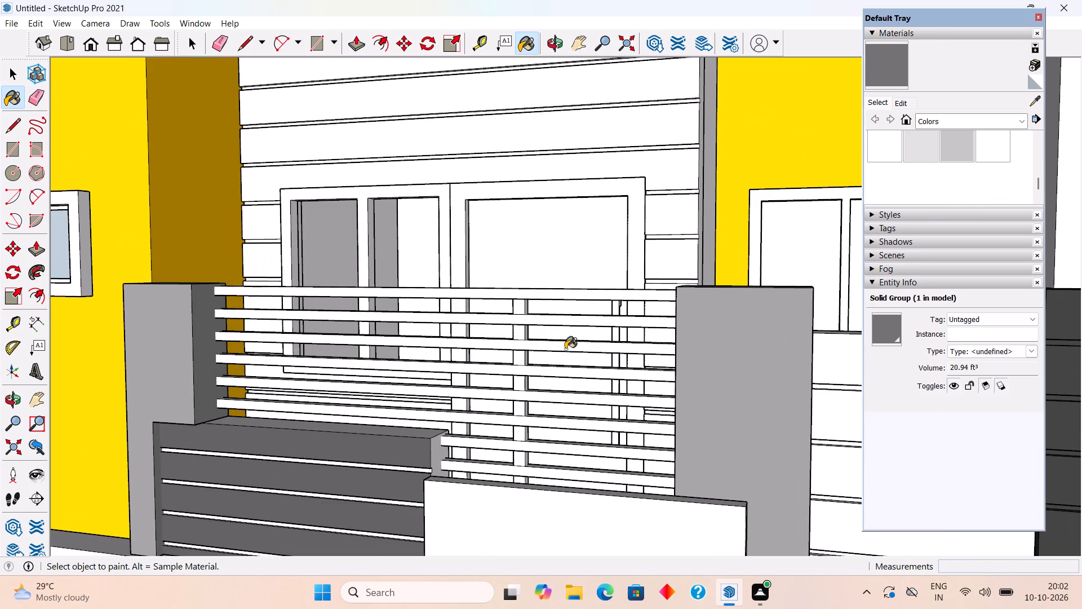
click(557, 321)
click(556, 298)
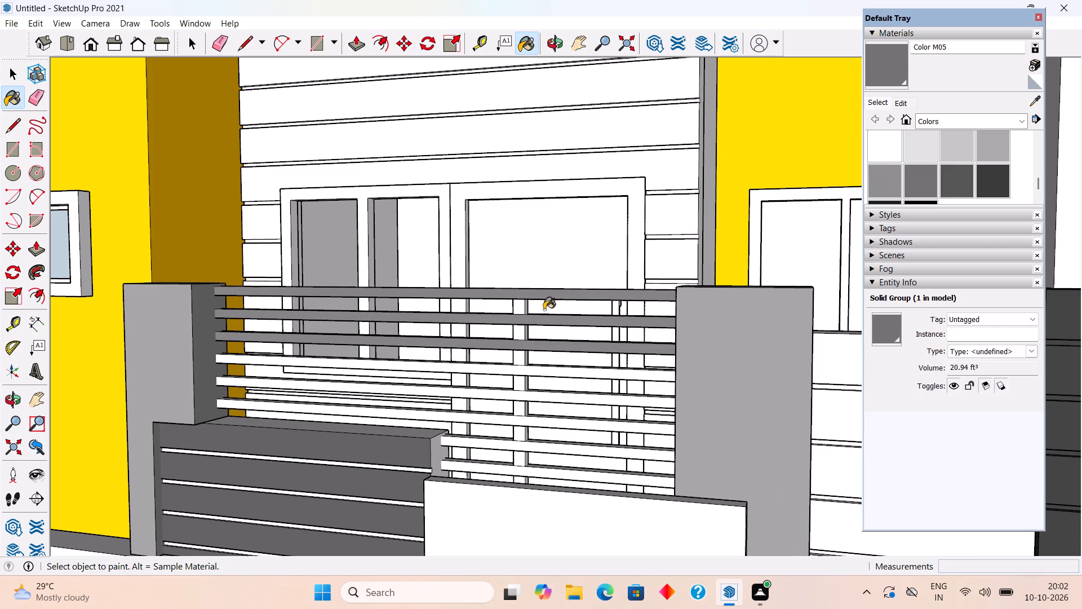
click(518, 310)
click(509, 418)
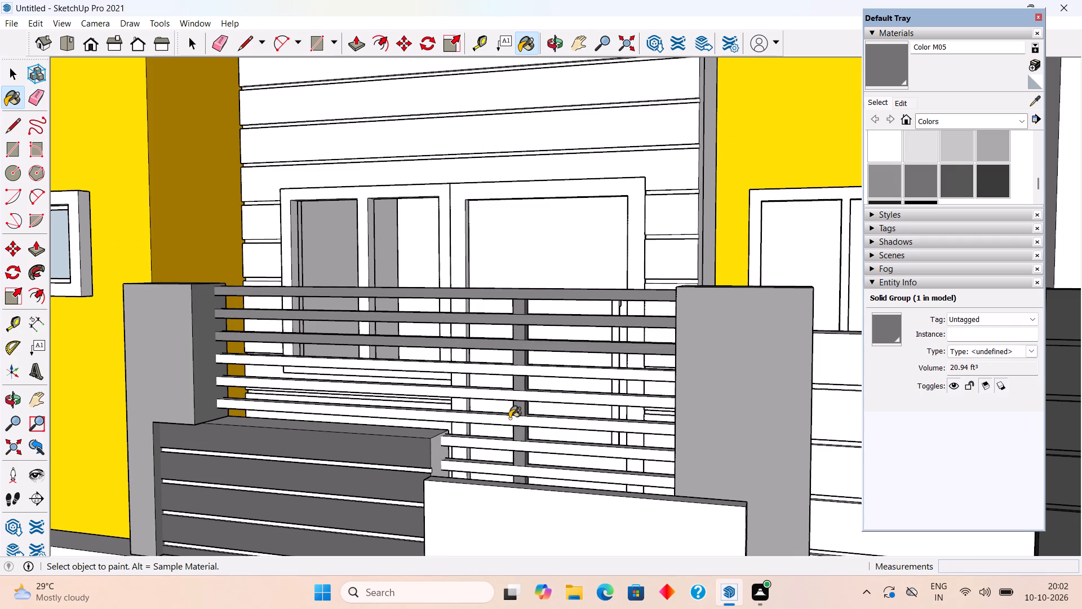
click(509, 395)
click(515, 374)
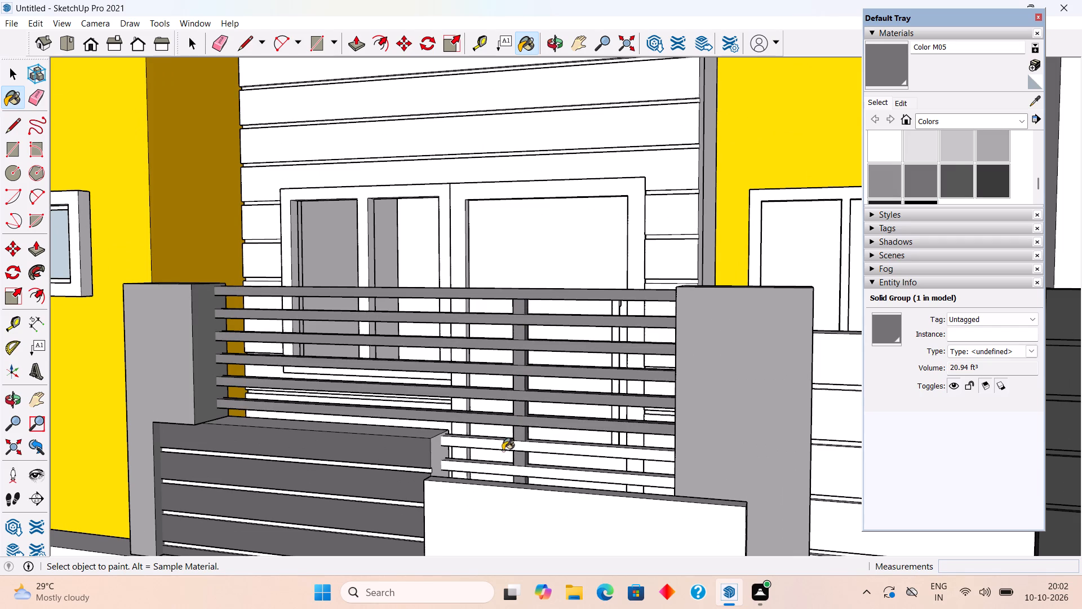
click(503, 443)
click(504, 471)
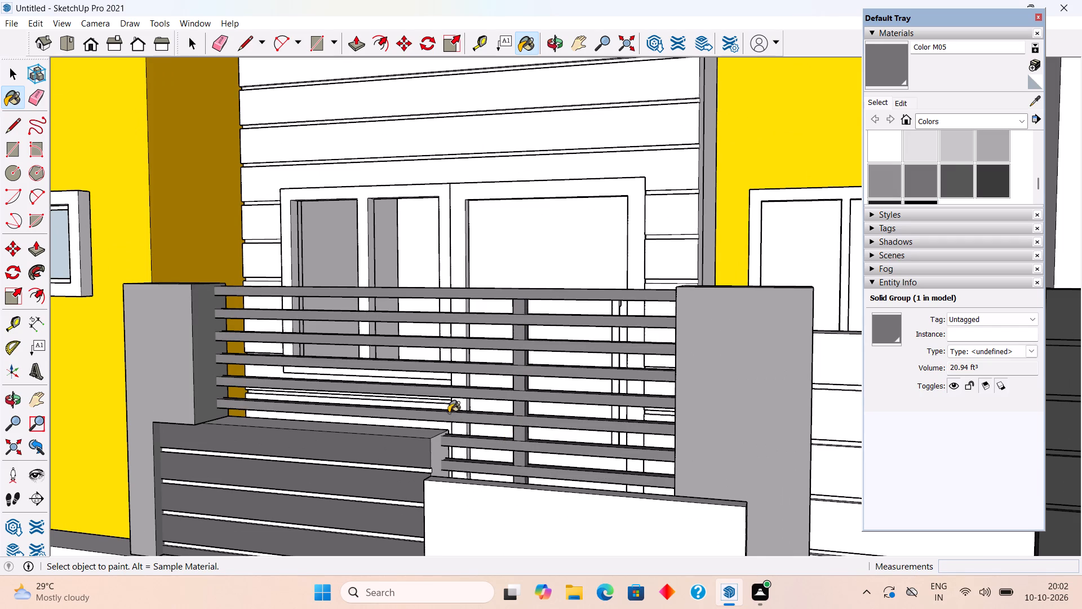
Paint the short horizontal slats between the yellow tower and the balcony's yellow frame with Color M05.
middle_drag(449, 413, 672, 459)
scroll(672, 459, down, 10)
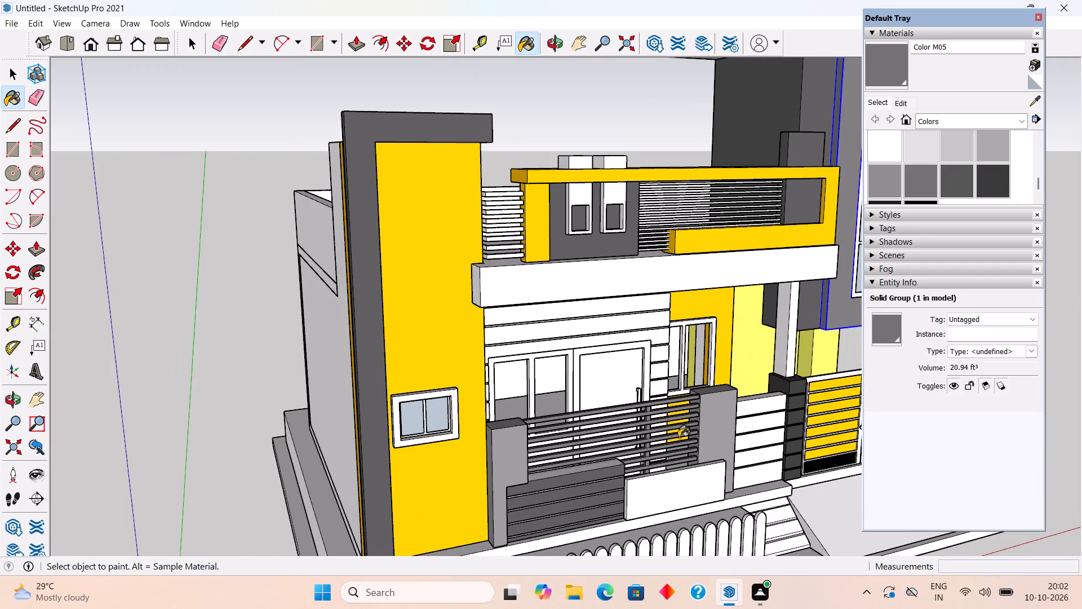
scroll(589, 258, up, 4)
scroll(496, 199, up, 4)
click(445, 149)
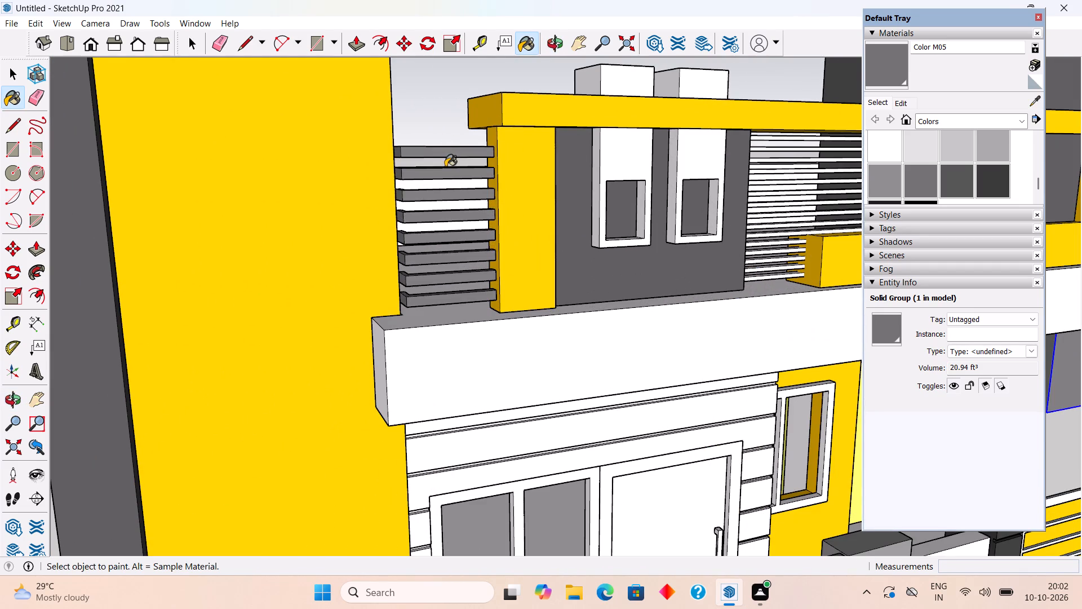
Paint the long horizontal slats inside the balcony's yellow frame with Color M05.
scroll(534, 186, down, 3)
scroll(775, 202, up, 4)
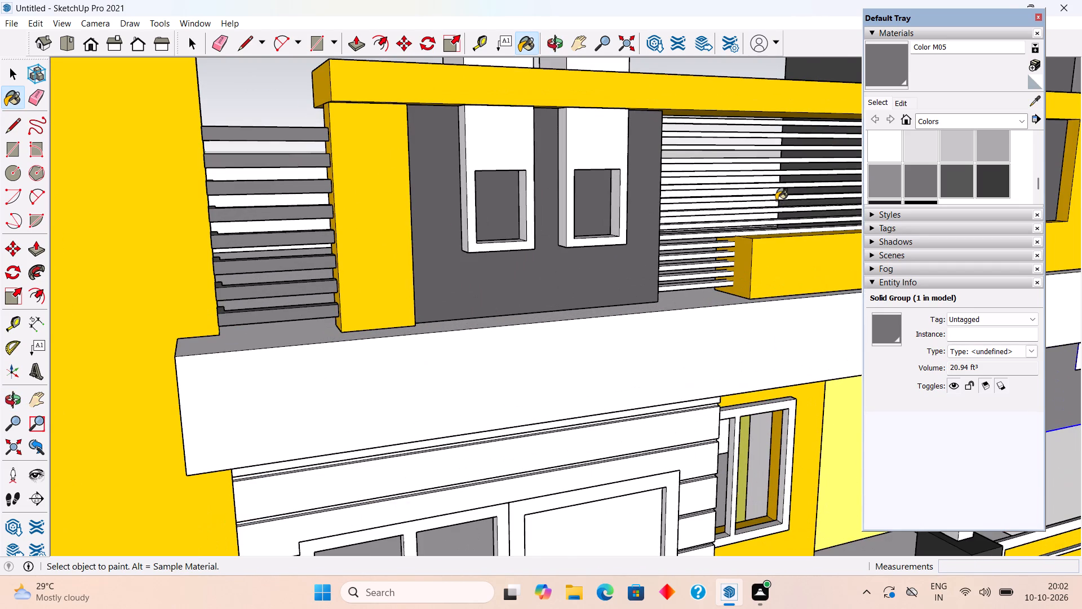
click(776, 200)
scroll(777, 200, down, 10)
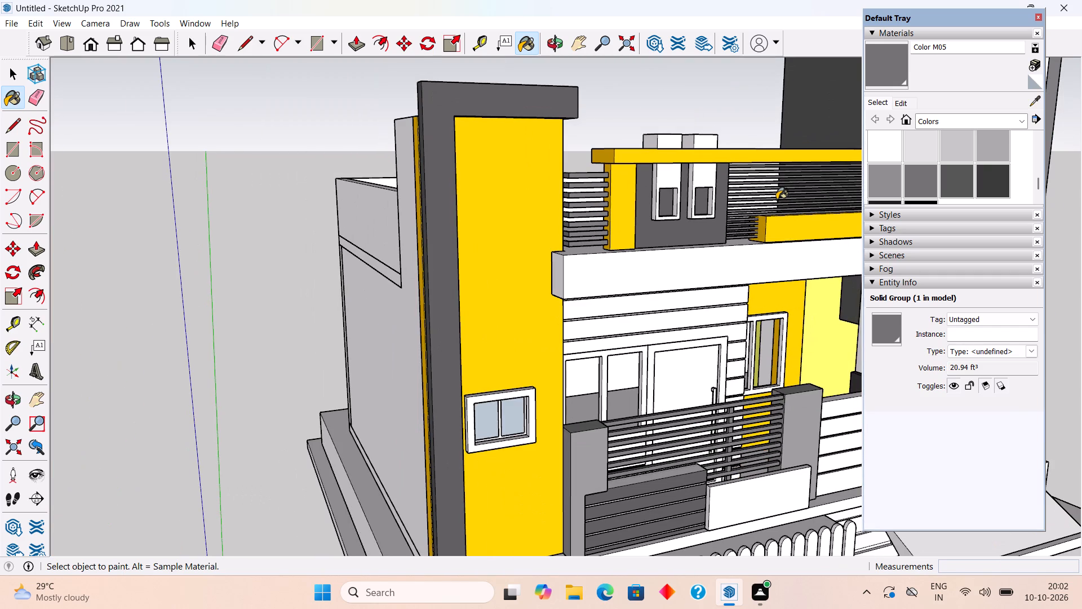
key(space)
click(677, 96)
scroll(743, 197, down, 10)
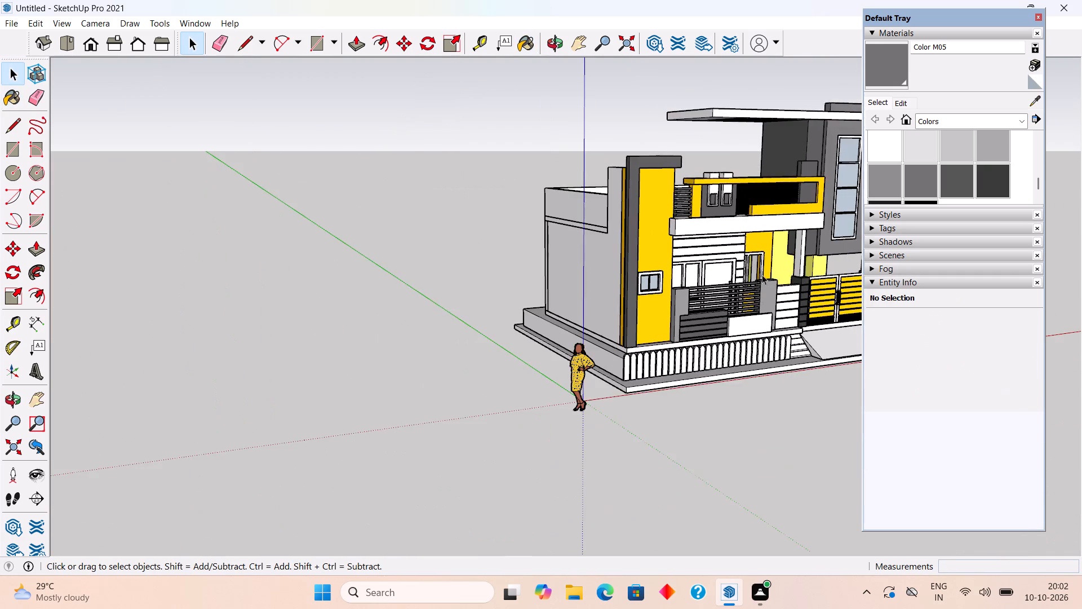
Paint every round-topped picket of the low fence in front of the house with Color D02.
middle_drag(762, 275, 676, 232)
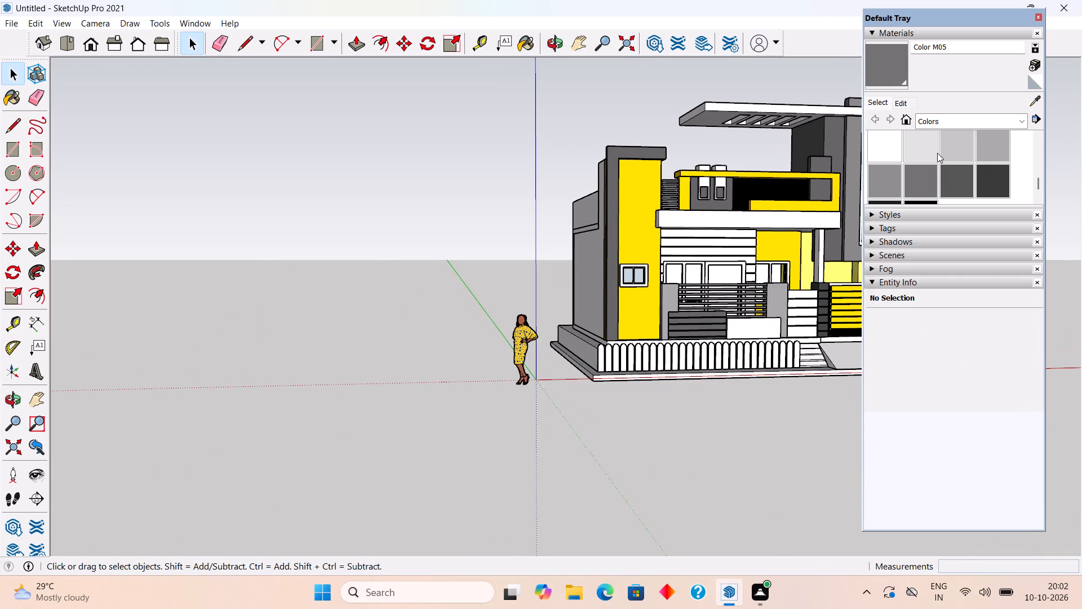
scroll(937, 153, up, 8)
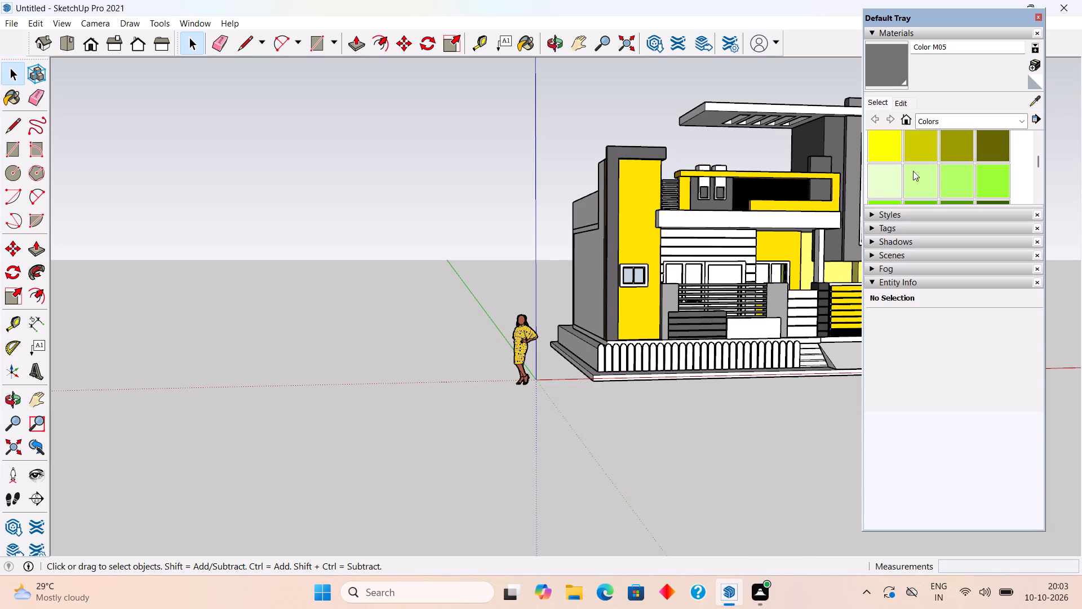
scroll(930, 174, down, 1)
scroll(931, 174, up, 3)
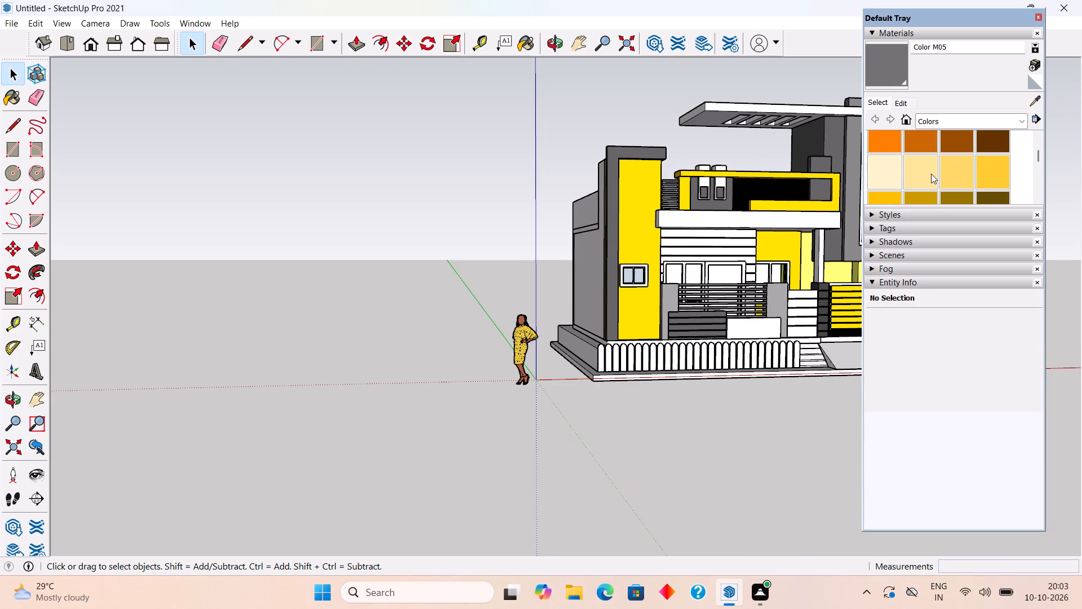
click(936, 174)
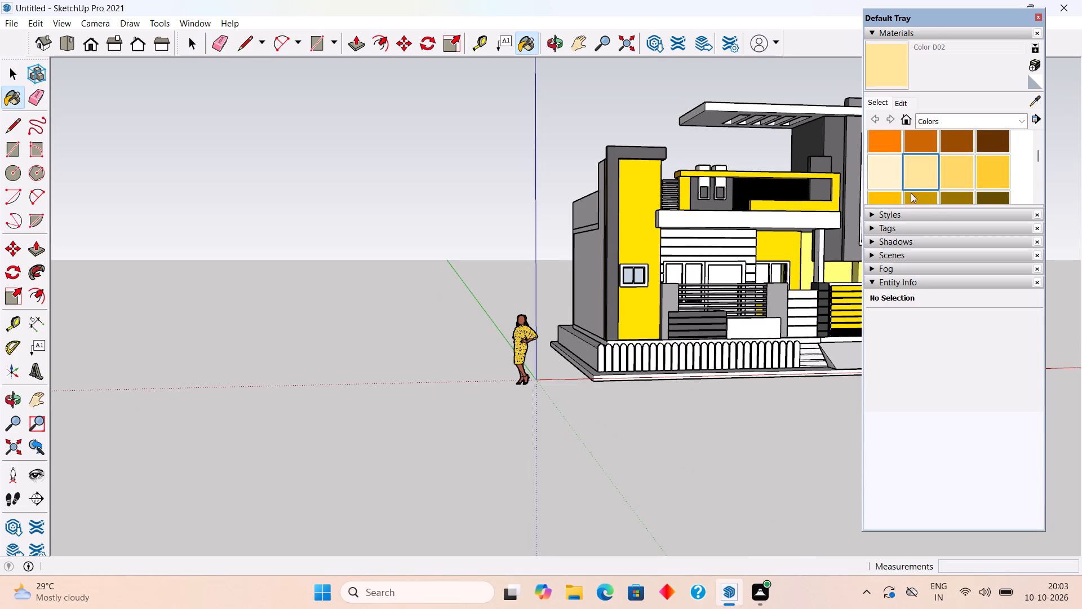
scroll(680, 341, up, 4)
click(628, 369)
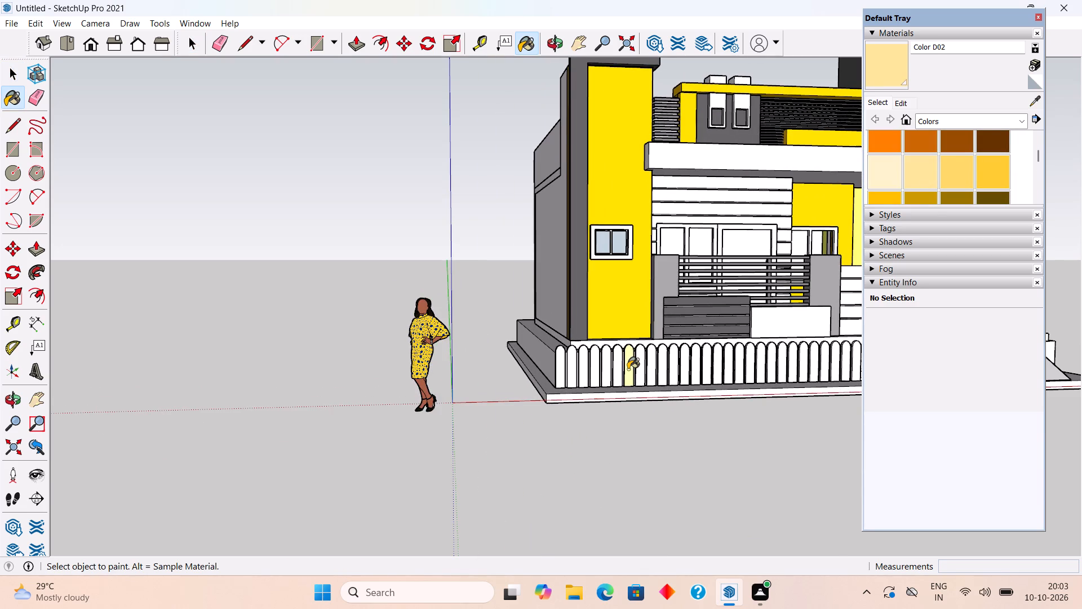
scroll(561, 351, down, 3)
scroll(939, 421, up, 5)
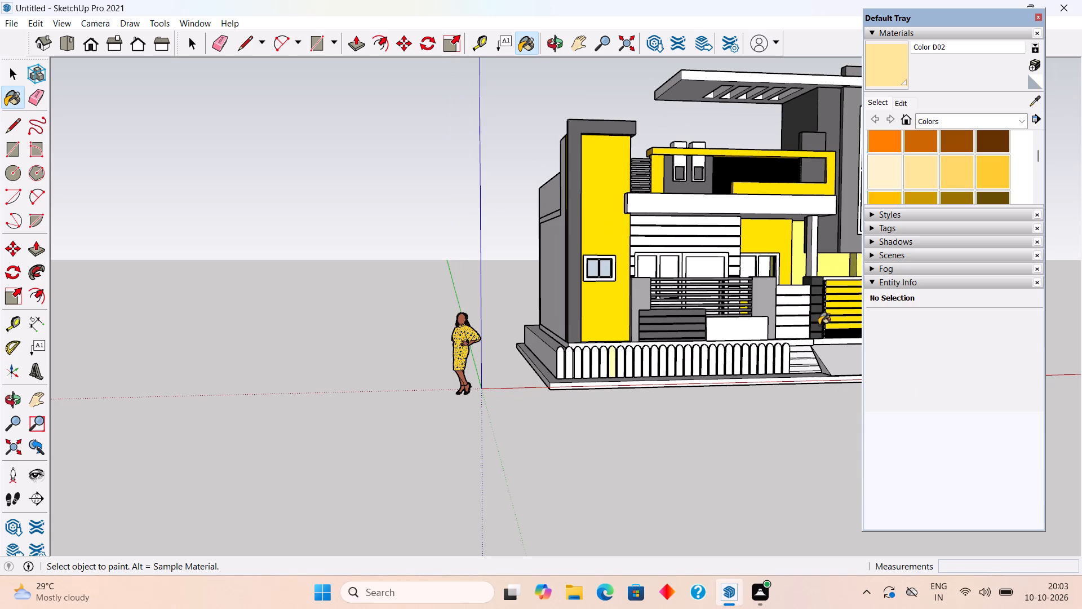
scroll(829, 324, up, 5)
click(760, 386)
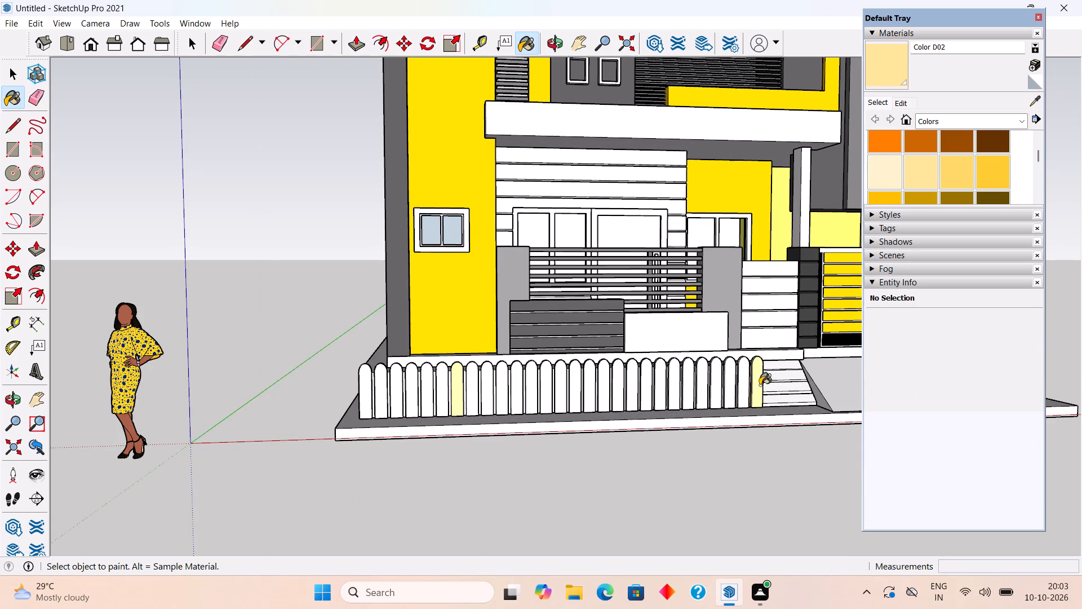
click(745, 391)
click(729, 389)
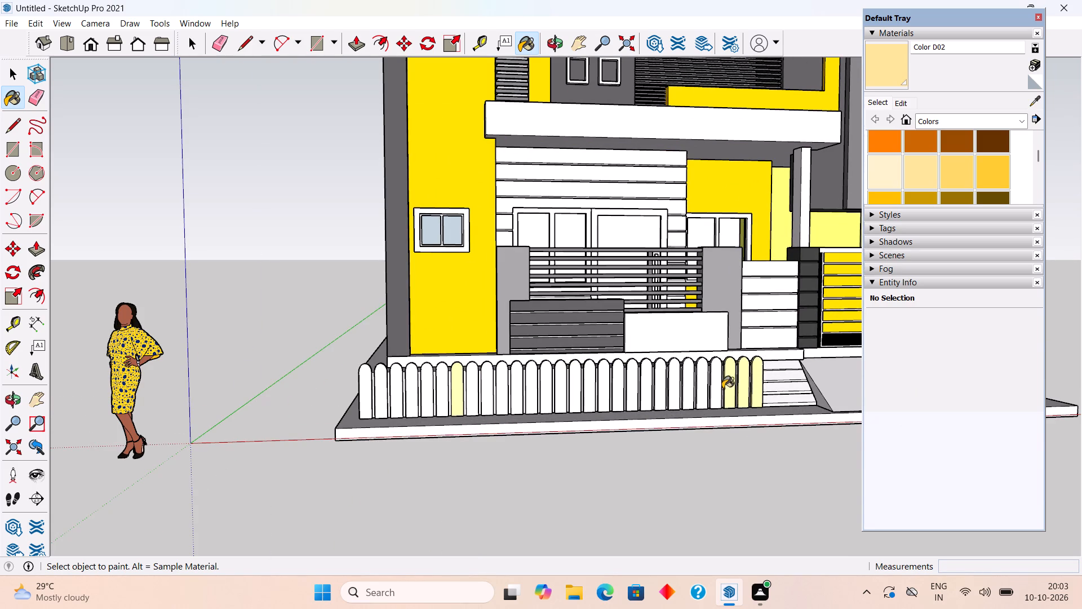
click(717, 389)
click(699, 389)
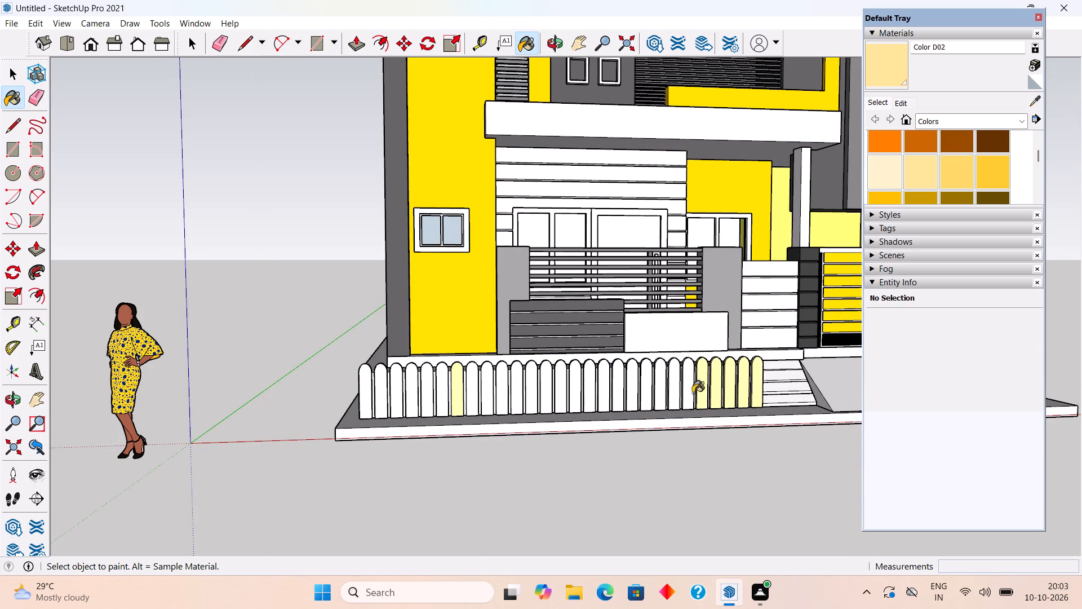
click(688, 395)
click(676, 399)
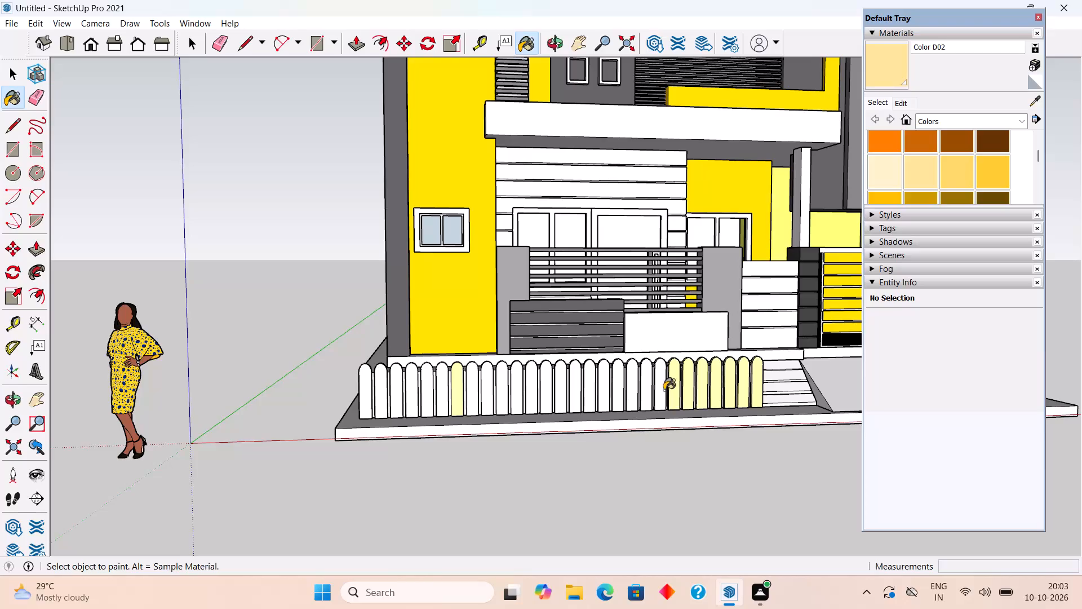
click(664, 390)
click(649, 394)
click(634, 395)
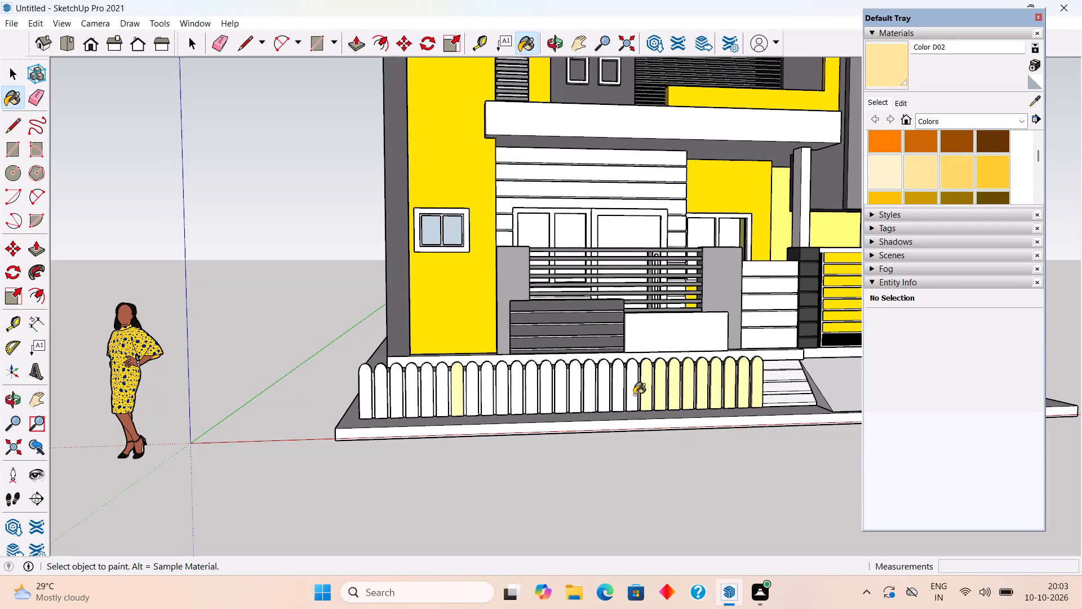
click(617, 395)
click(607, 403)
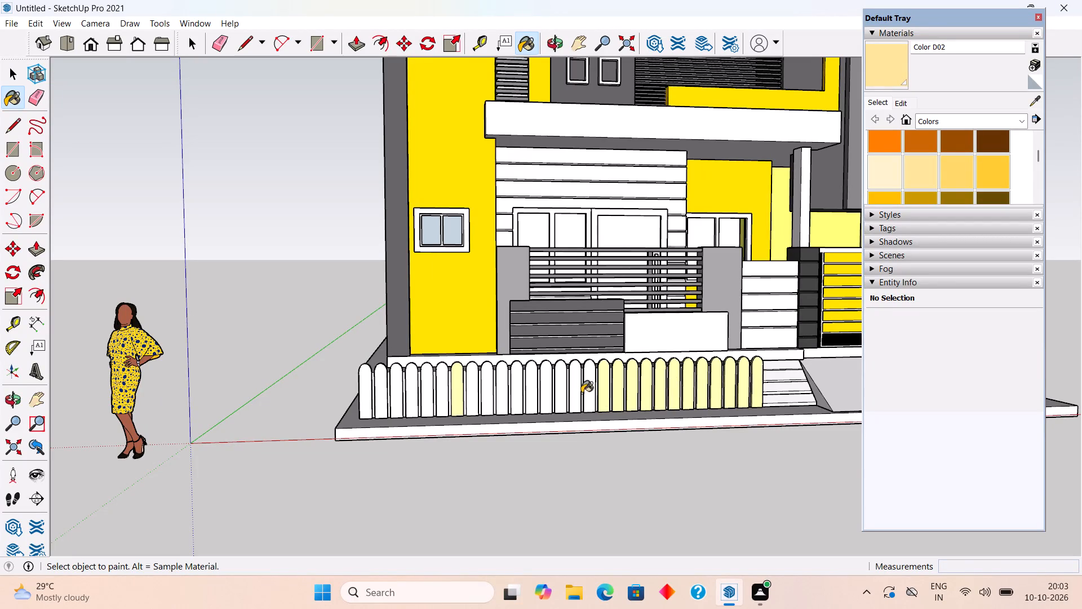
click(587, 398)
click(578, 401)
click(565, 398)
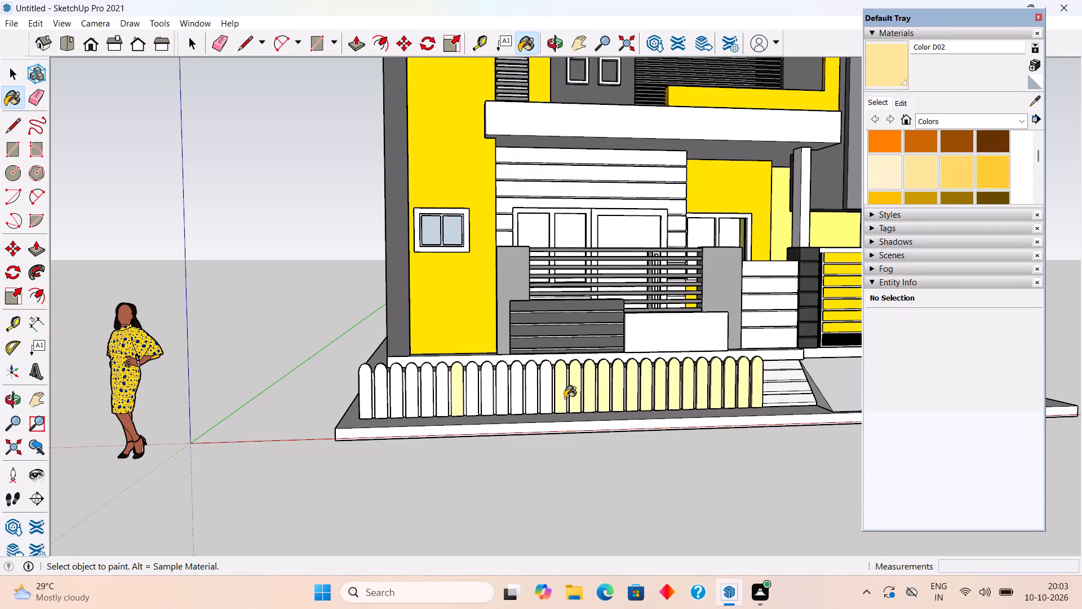
click(548, 390)
click(529, 398)
scroll(522, 387, up, 4)
click(513, 387)
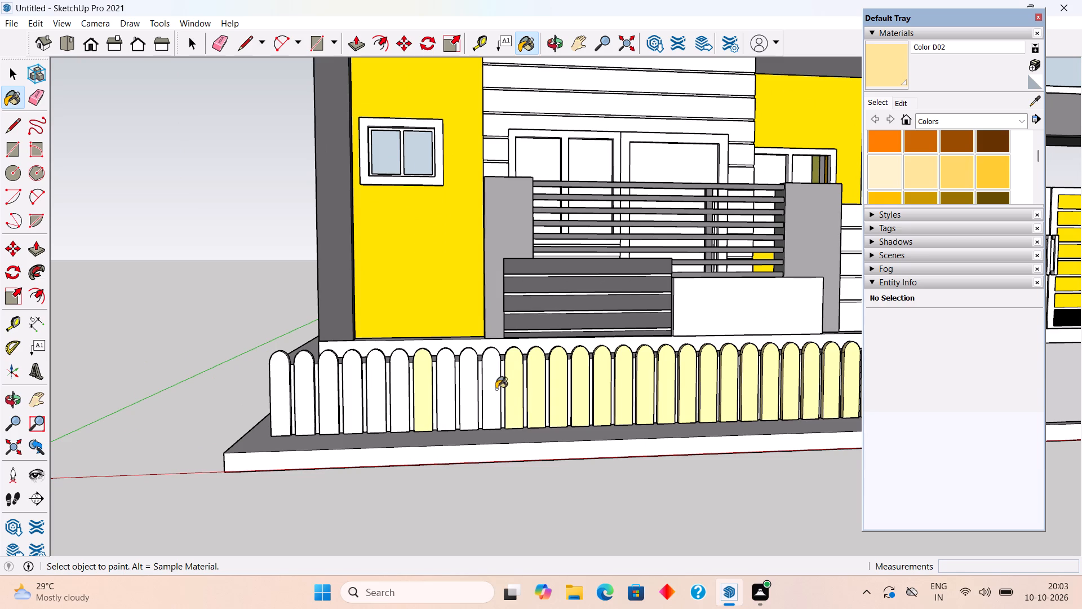
click(496, 389)
click(463, 396)
click(452, 409)
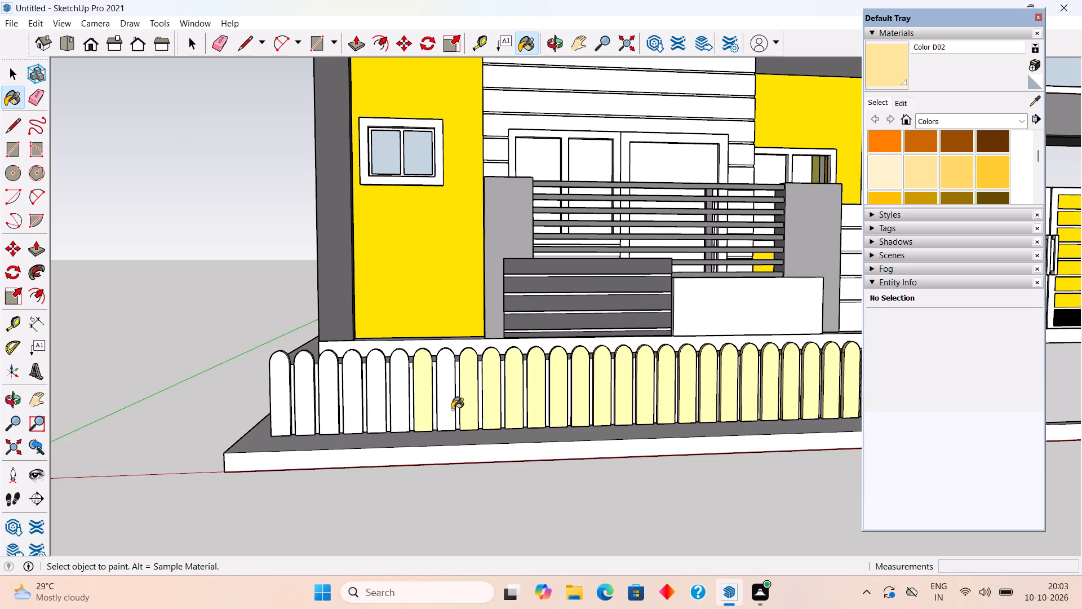
click(405, 395)
click(376, 402)
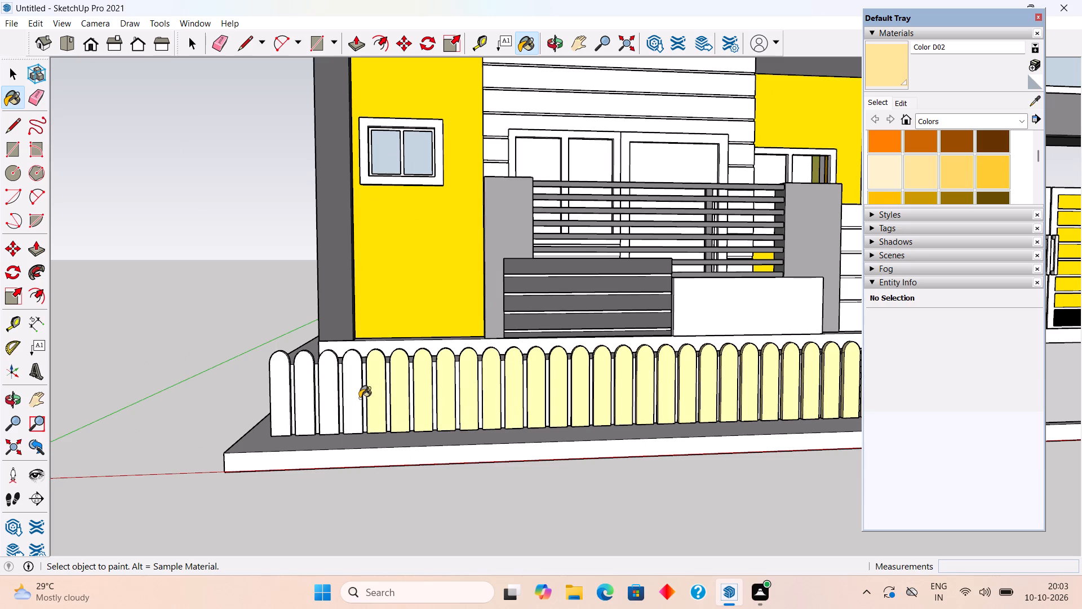
click(360, 398)
click(321, 406)
click(309, 403)
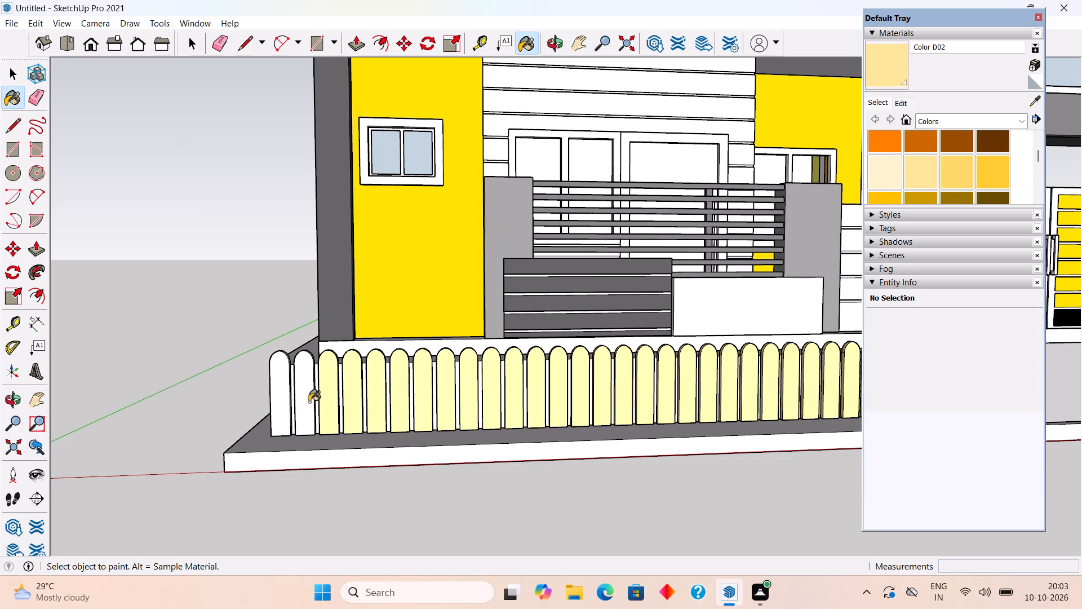
click(283, 390)
scroll(291, 359, down, 9)
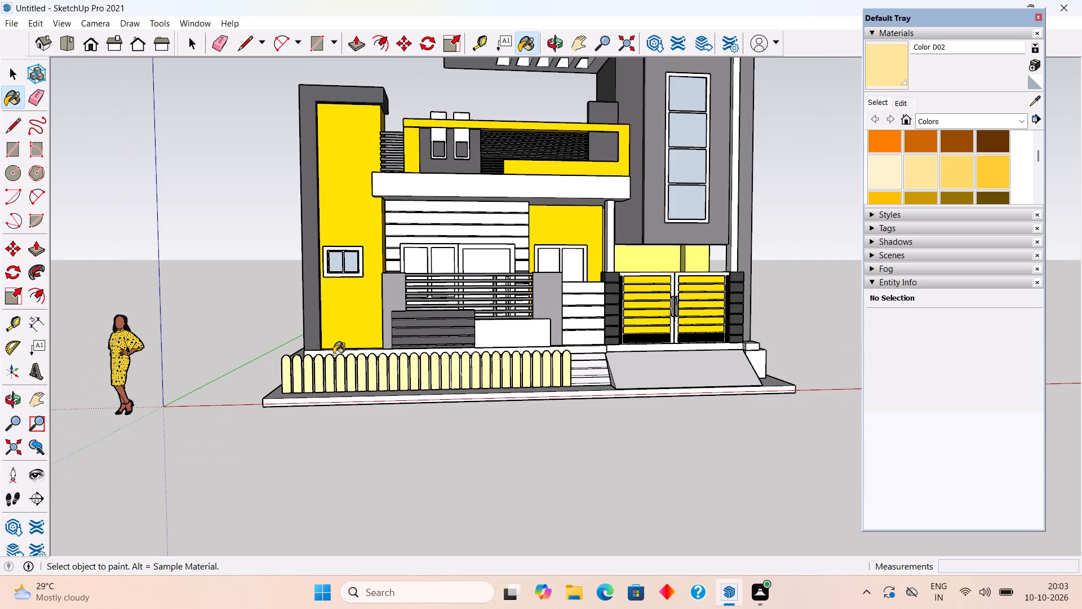
scroll(441, 382, down, 3)
key(space)
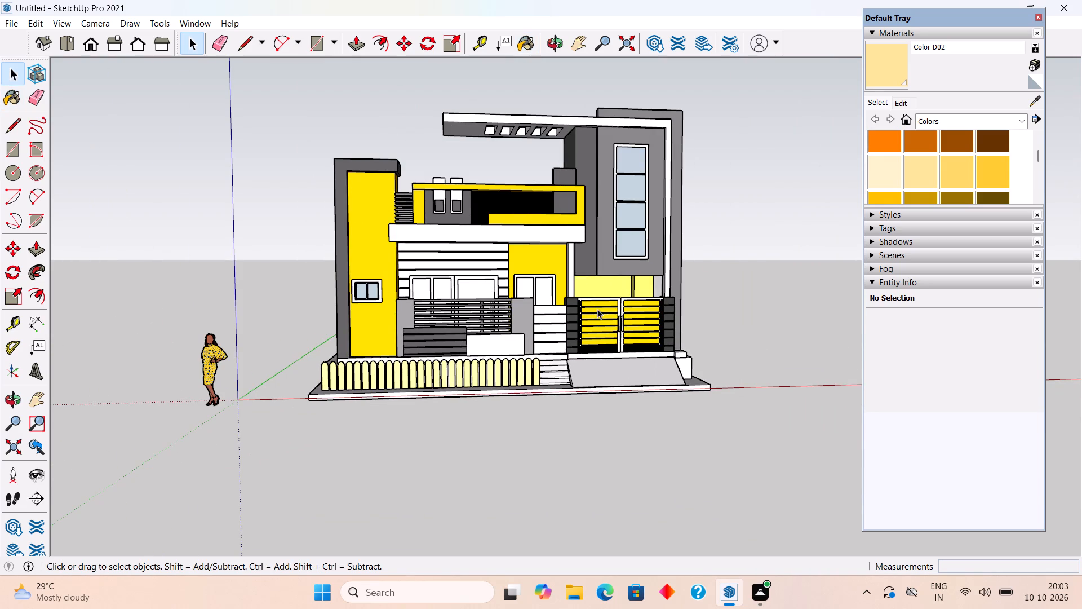
Paint the grooved ground-floor wall surrounding the front door with Color D01.
scroll(663, 243, up, 4)
scroll(663, 243, down, 3)
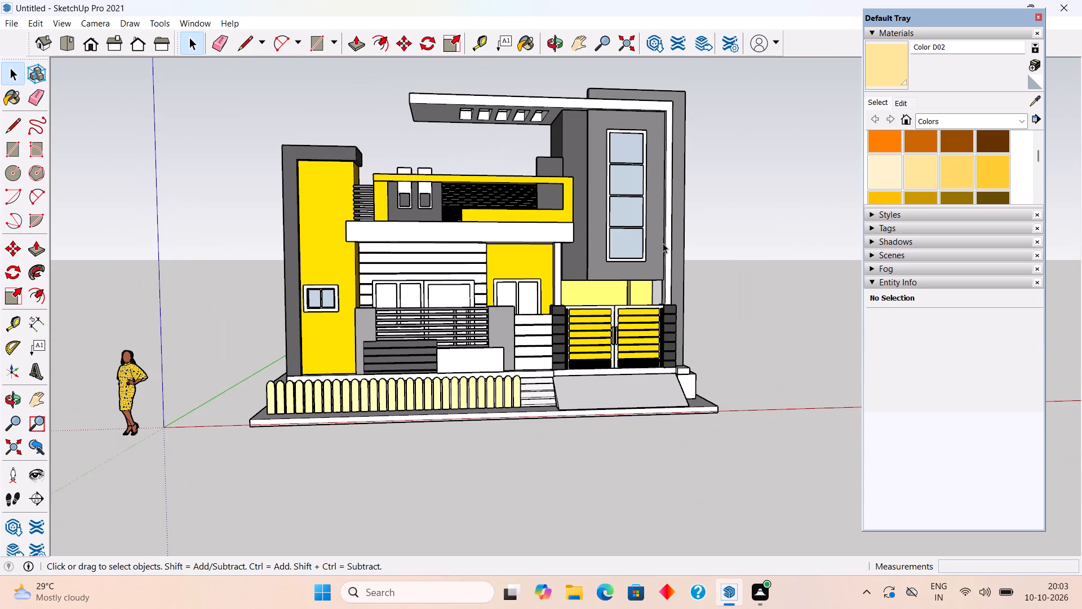
click(894, 163)
scroll(464, 272, up, 6)
click(463, 270)
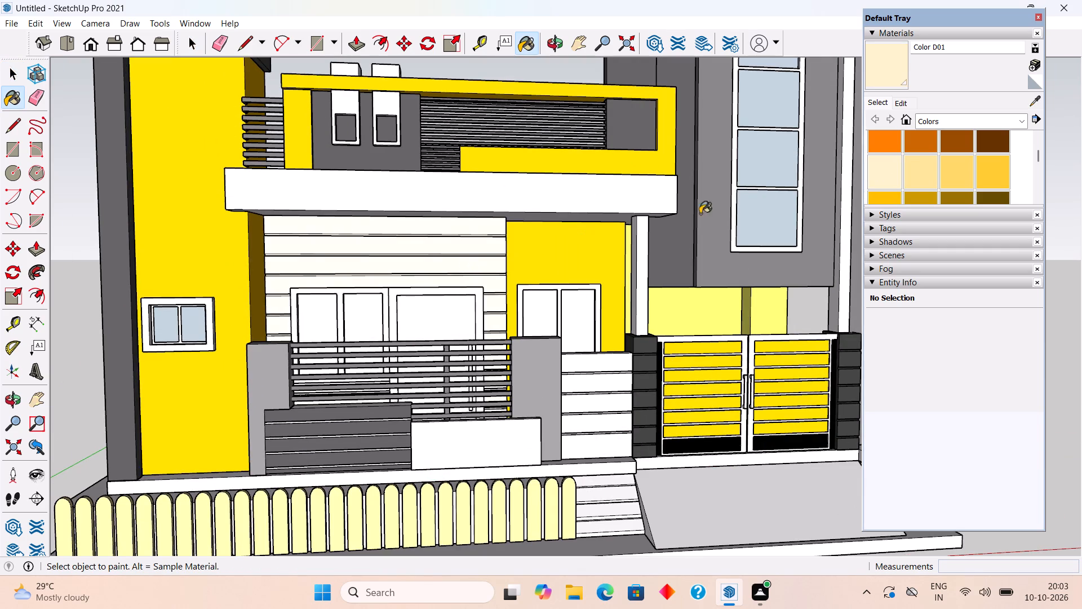
Paint the frames of the front door and its adjoining two-pane window with Color M09.
scroll(924, 177, down, 10)
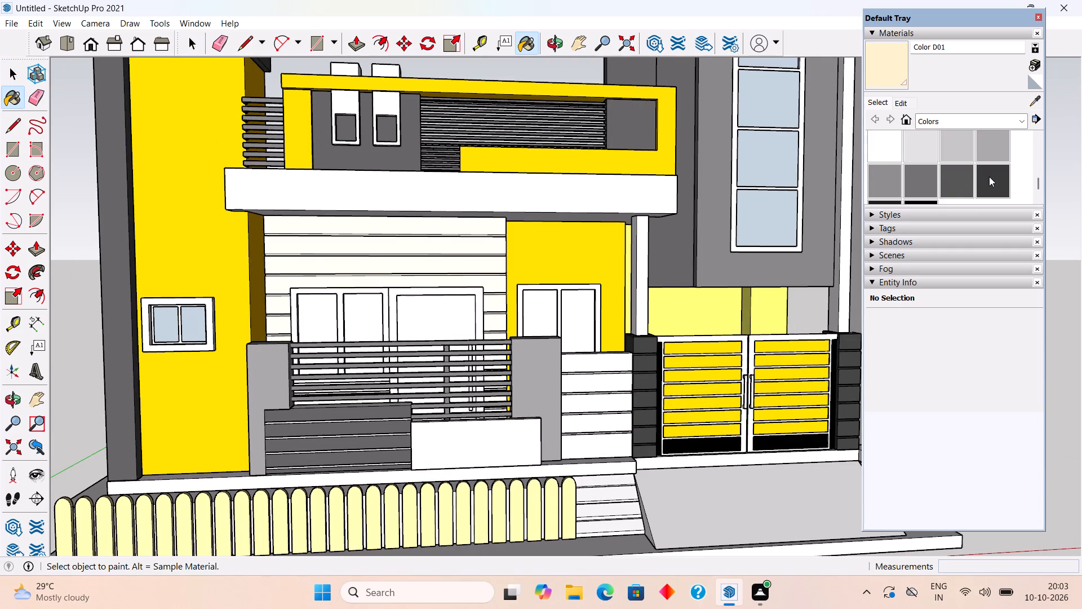
scroll(989, 176, down, 3)
click(925, 144)
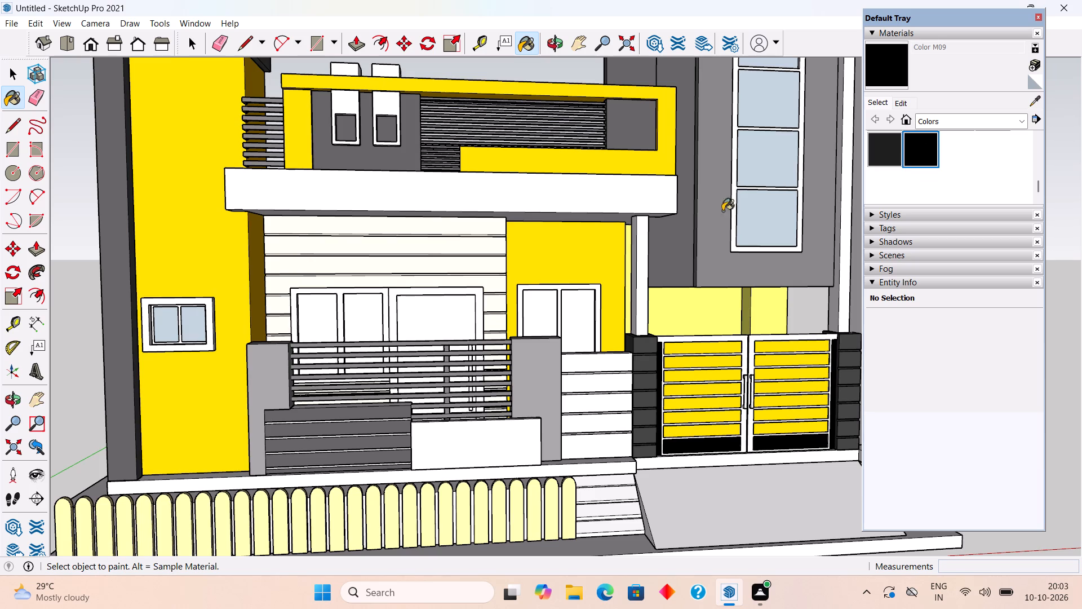
scroll(411, 221, up, 5)
scroll(369, 316, up, 4)
click(378, 335)
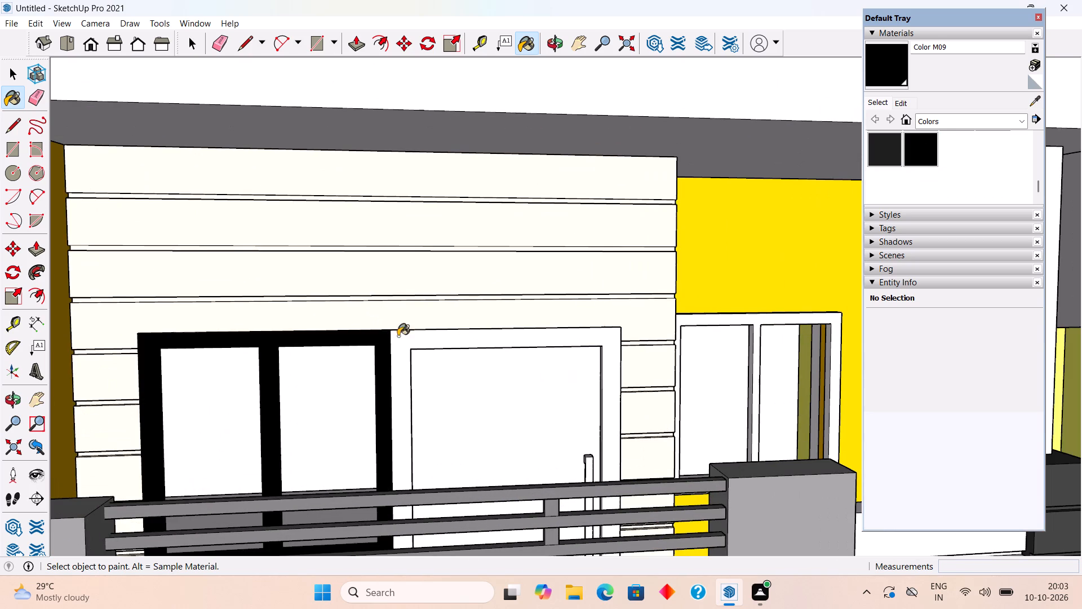
click(432, 343)
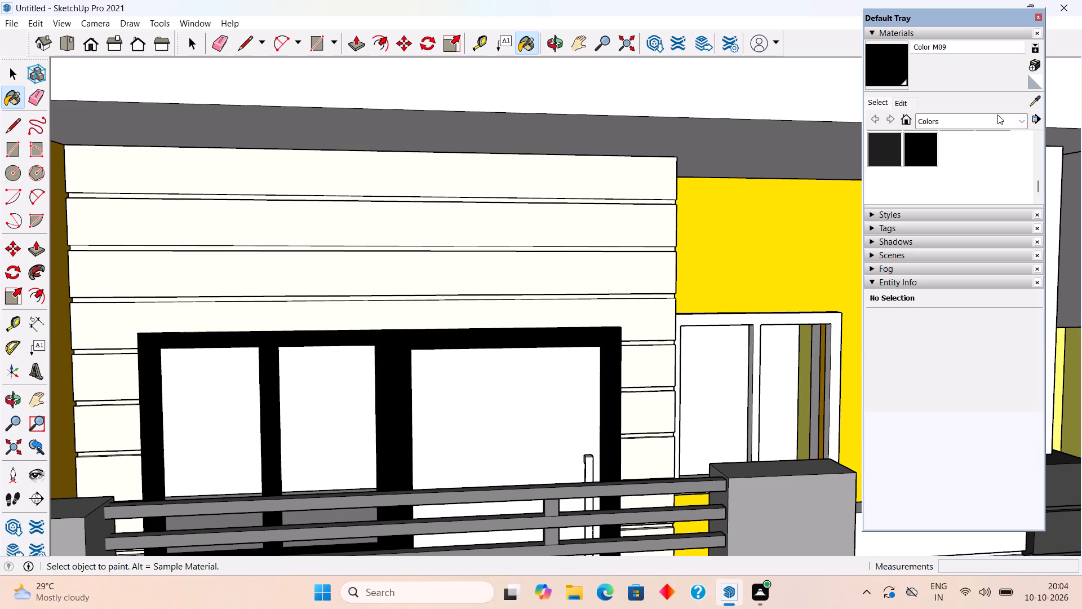
Paint the frame of the two-pane window on the yellow ground-floor wall with Color M09.
scroll(976, 125, down, 4)
scroll(892, 162, down, 6)
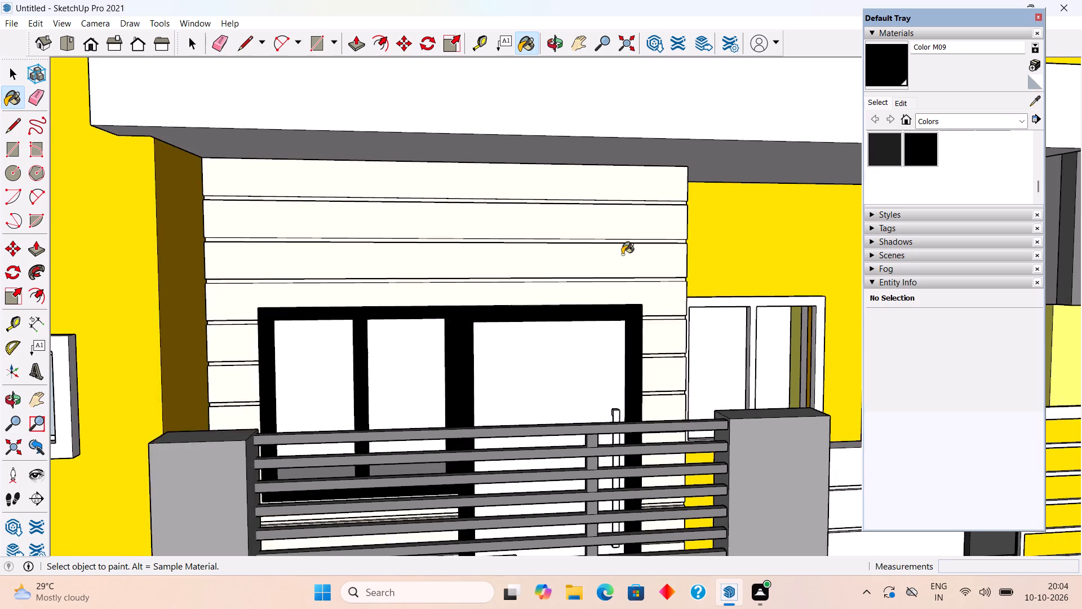
scroll(622, 254, down, 6)
scroll(762, 294, up, 5)
click(671, 271)
Paint the frame of the tall four-pane window on the grey tower with Color M09.
scroll(671, 271, down, 11)
scroll(755, 217, up, 10)
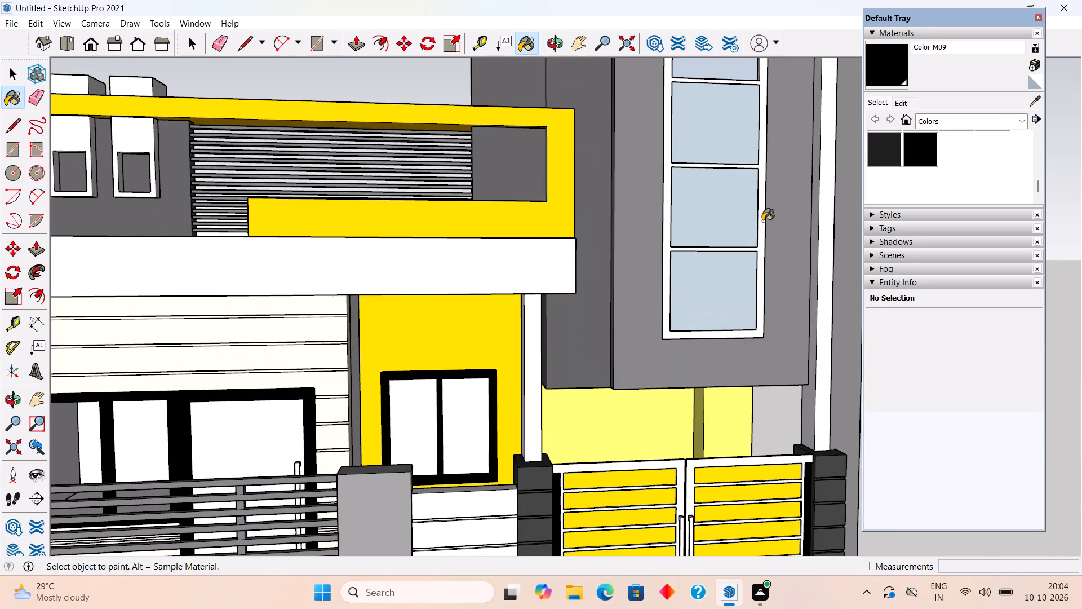
click(762, 221)
scroll(762, 221, down, 10)
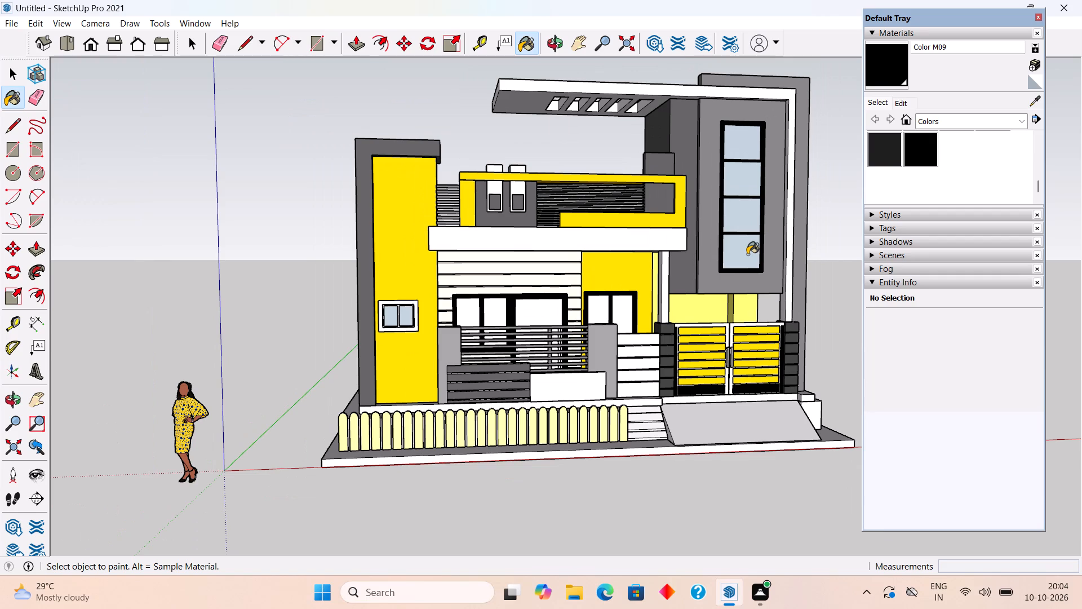
Paint the inner frame of the small two-pane window on the yellow tower with Color M09.
scroll(355, 341, up, 6)
scroll(428, 336, up, 15)
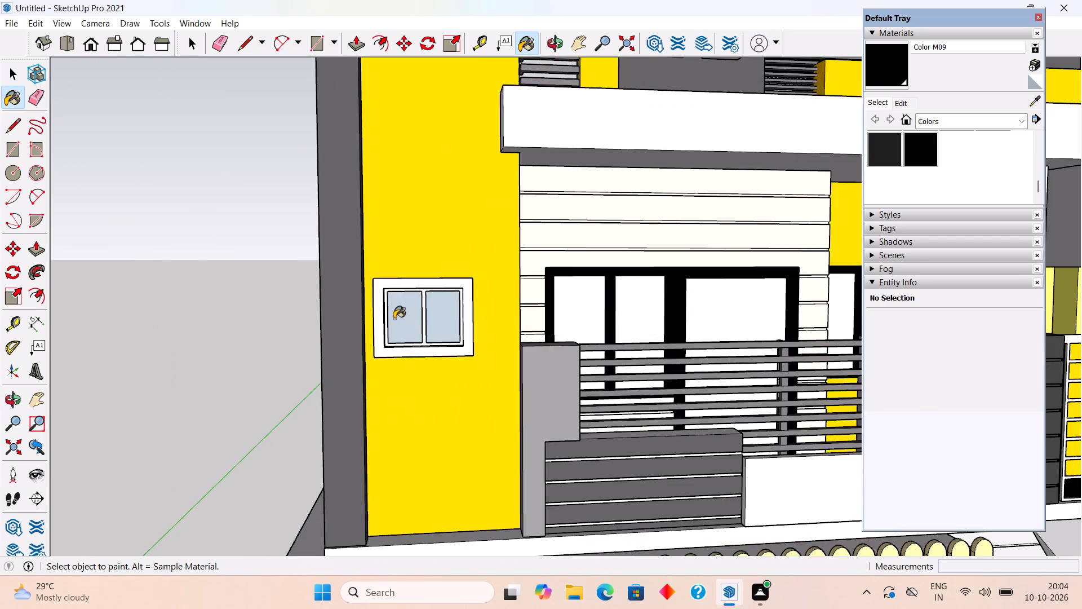
scroll(394, 319, up, 9)
click(486, 386)
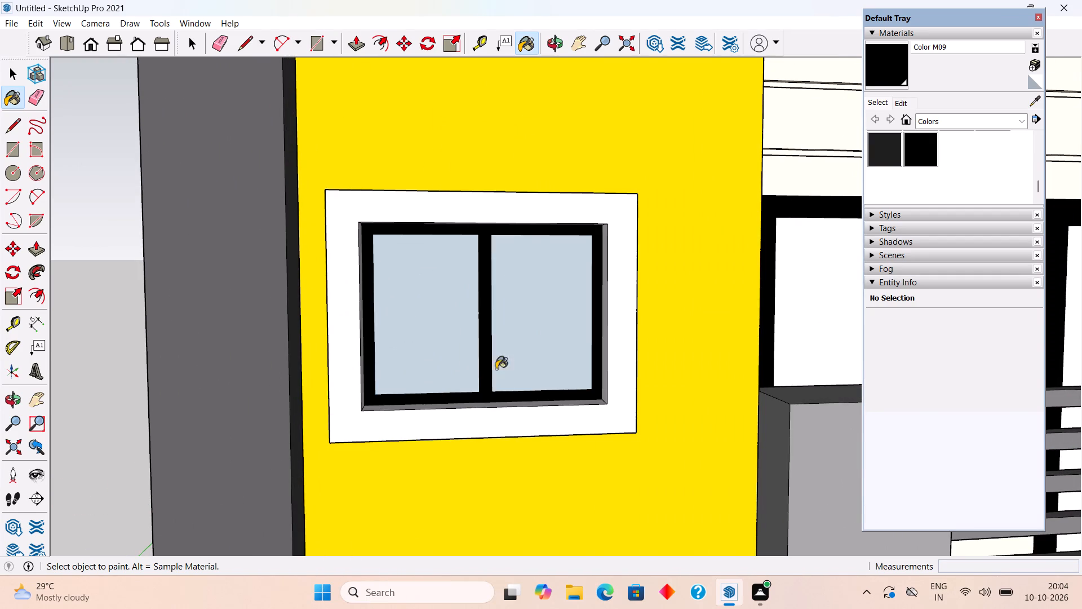
Paint both panes of the small window on the yellow tower with Translucent Glass Gray from Glass and Mirrors.
click(964, 120)
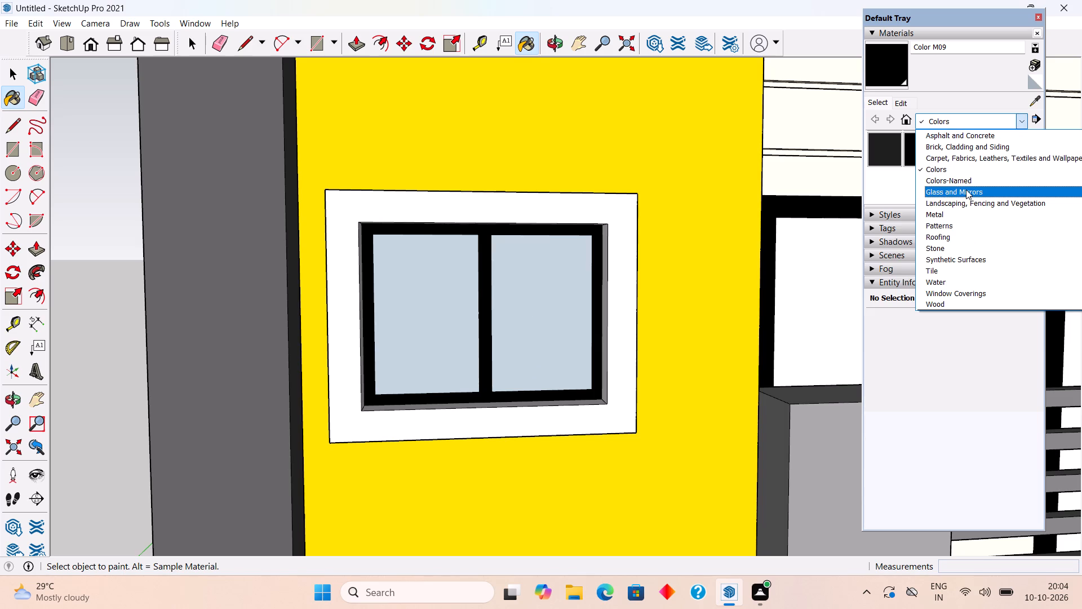
click(966, 189)
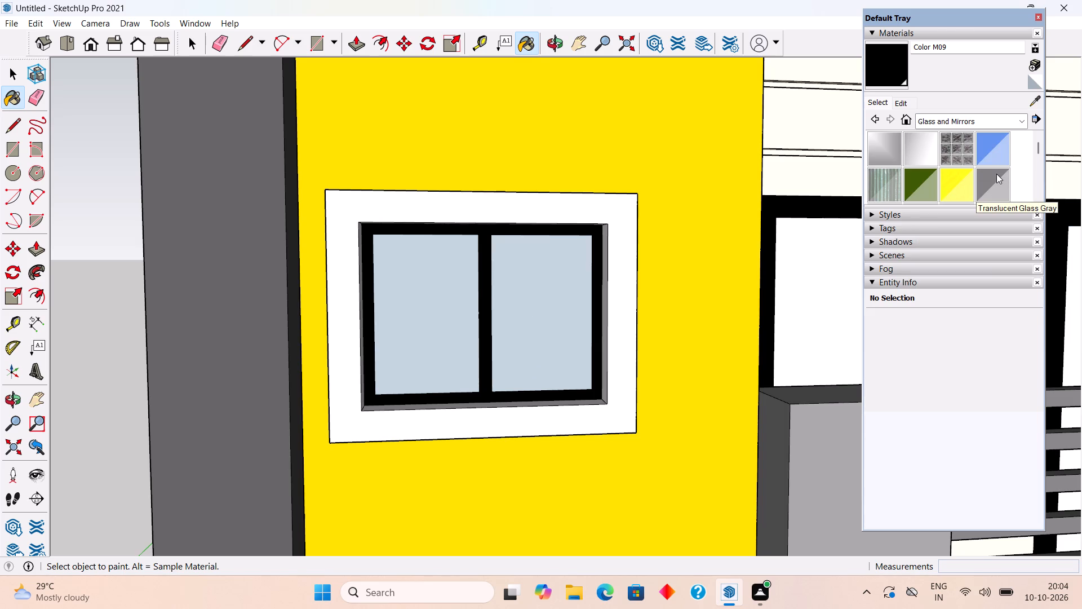
click(996, 174)
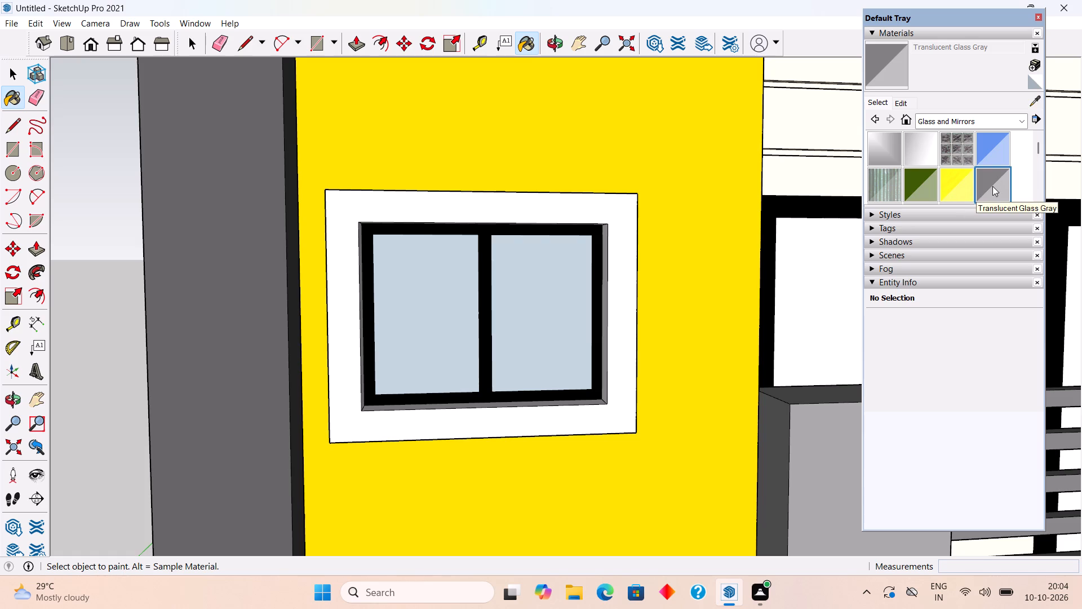
click(992, 186)
click(499, 281)
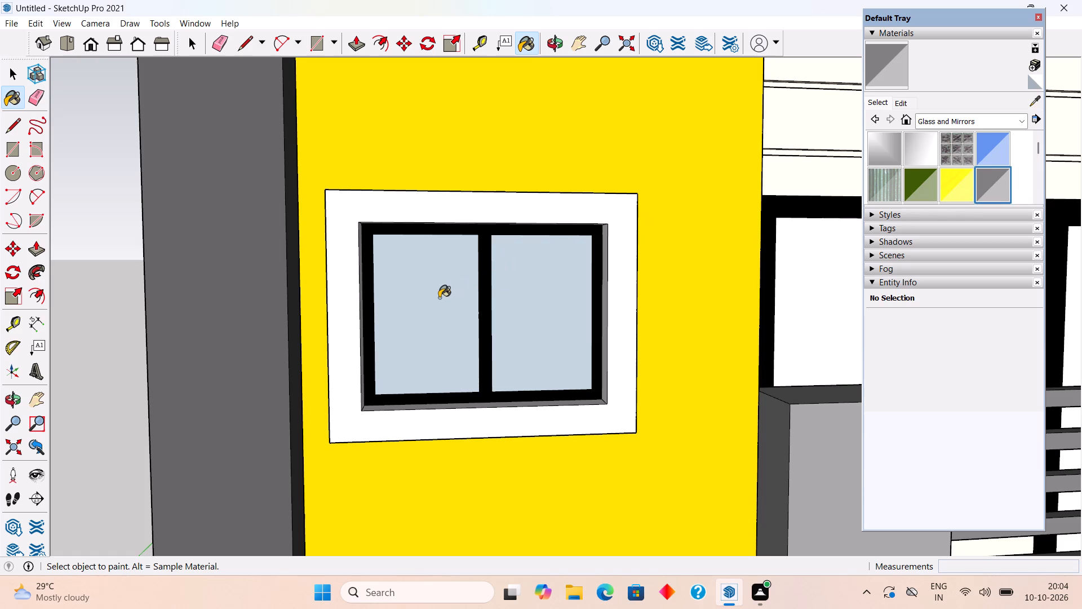
click(439, 298)
scroll(580, 242, down, 10)
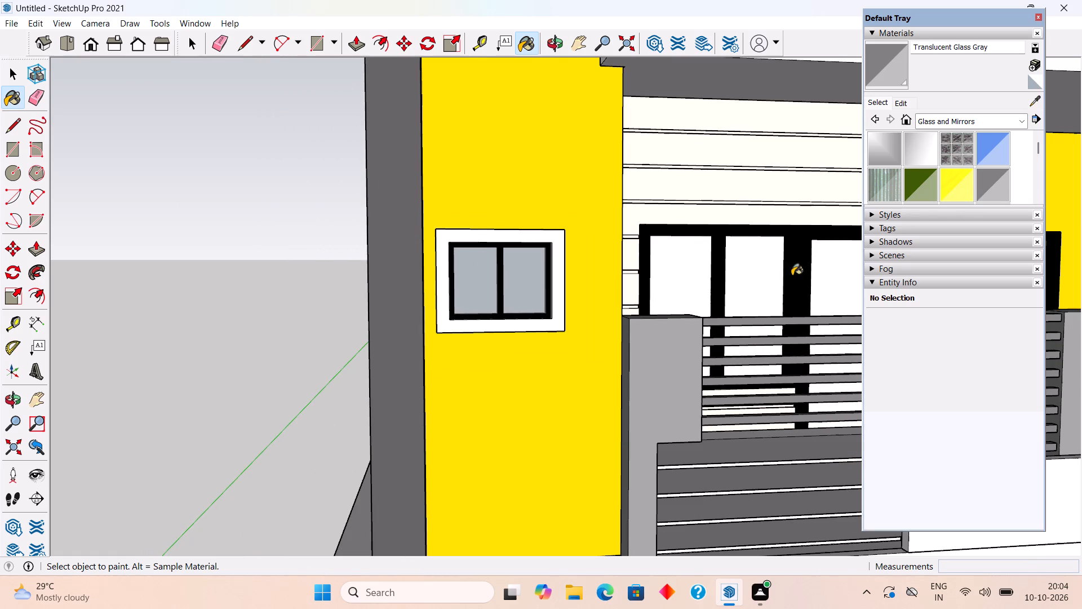
Paint the panes beside the front door and in the yellow ground-floor wall's two-pane window with Translucent Glass Gray.
click(765, 279)
scroll(671, 237, down, 11)
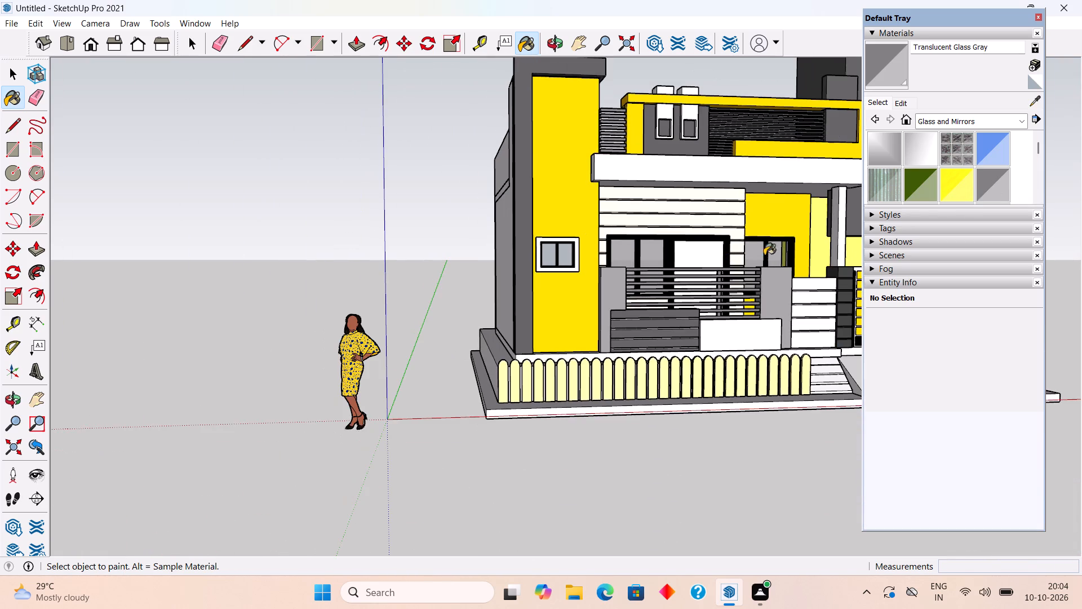
scroll(773, 246, up, 6)
click(779, 247)
scroll(779, 247, down, 9)
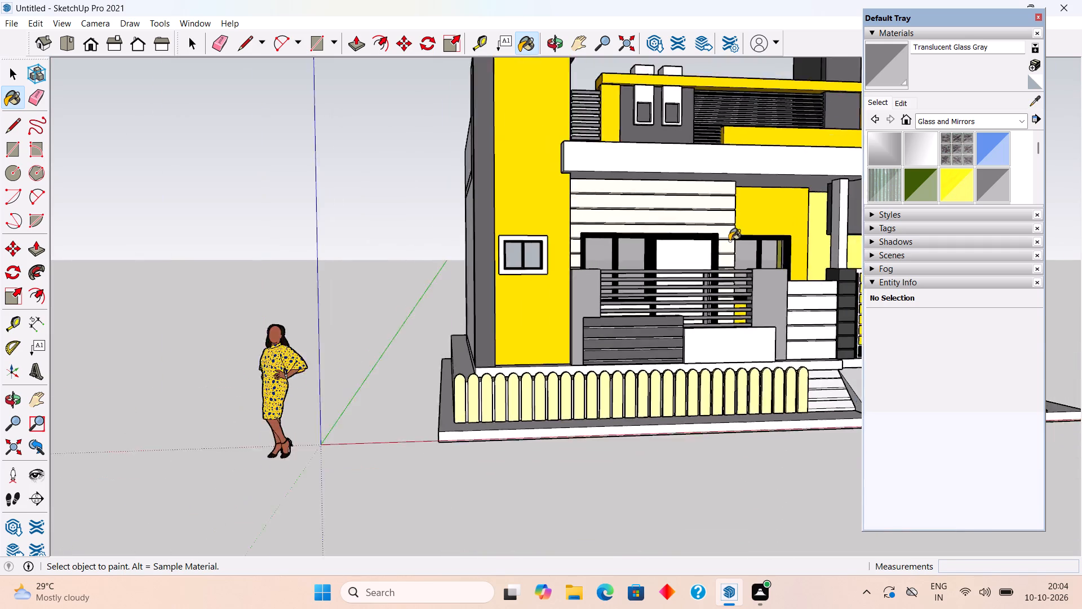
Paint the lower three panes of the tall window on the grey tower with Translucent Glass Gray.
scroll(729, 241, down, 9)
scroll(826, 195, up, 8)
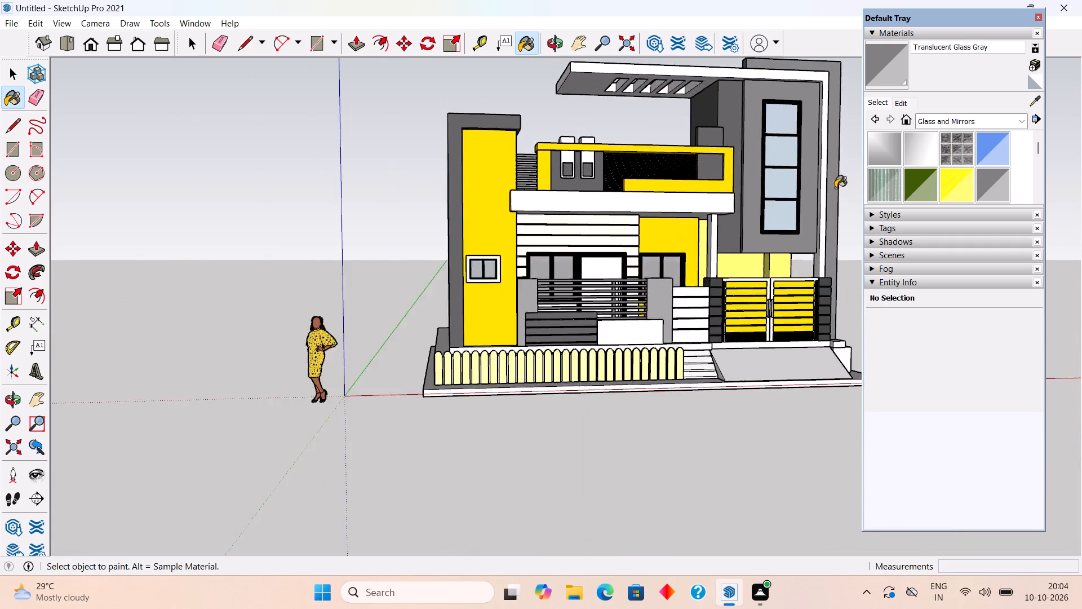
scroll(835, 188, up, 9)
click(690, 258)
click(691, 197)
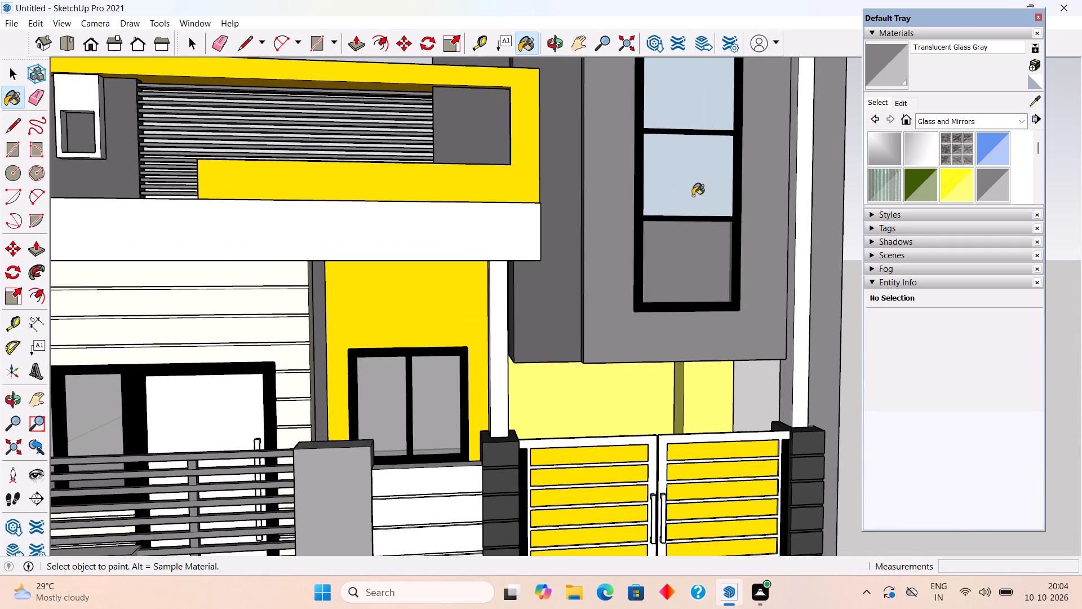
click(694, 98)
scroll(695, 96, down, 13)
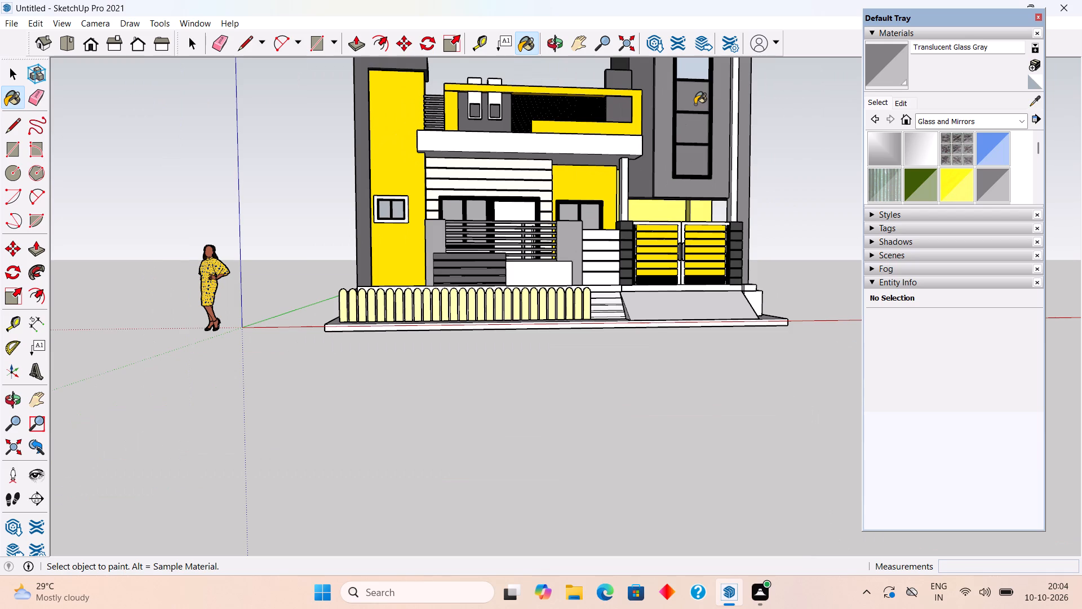
Paint all four panes of the tall window on the grey tower with Translucent Glass Blue.
click(1004, 157)
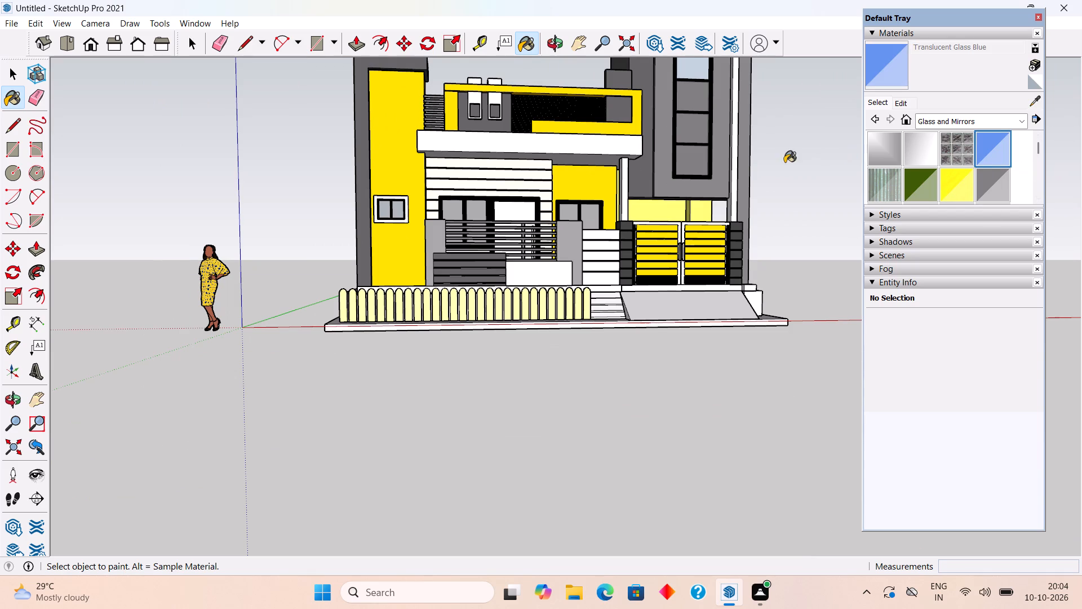
scroll(780, 162, up, 4)
scroll(690, 152, down, 11)
scroll(711, 52, up, 11)
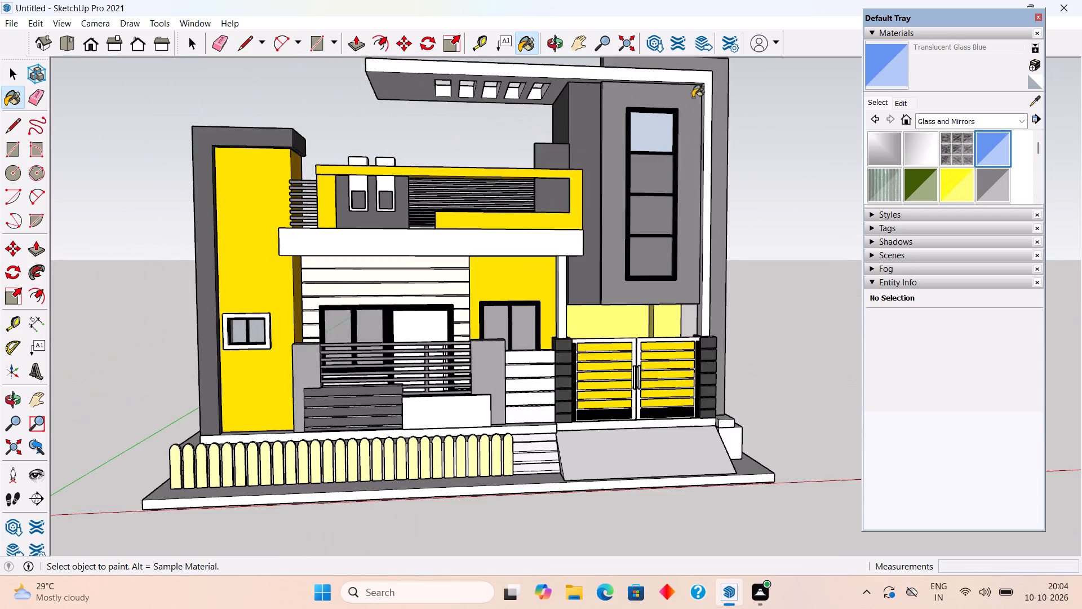
scroll(693, 98, up, 5)
click(662, 139)
click(660, 205)
click(658, 267)
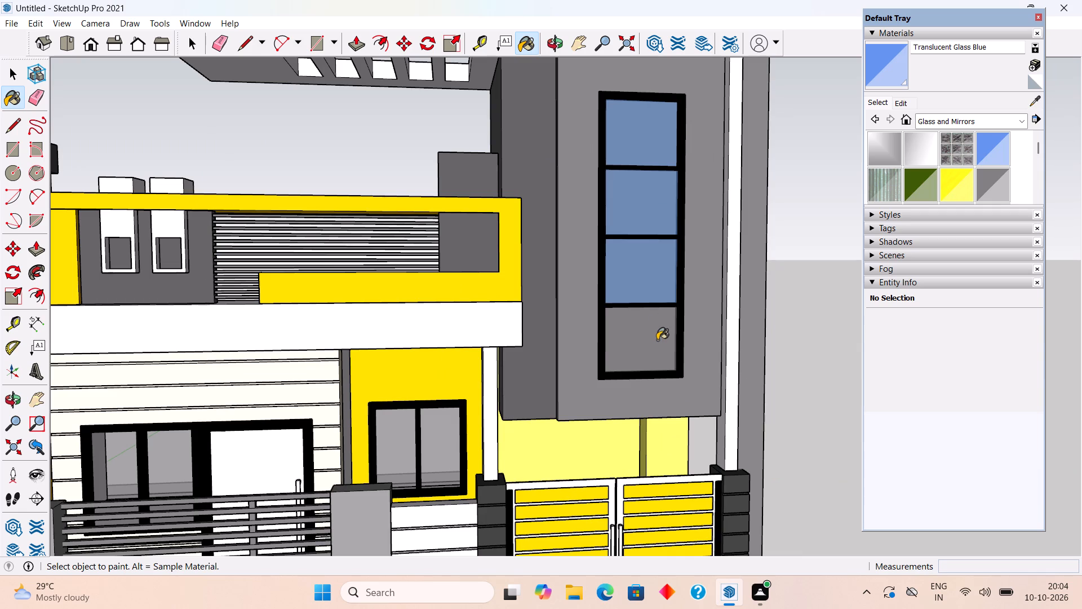
click(657, 341)
scroll(658, 310, down, 5)
key(space)
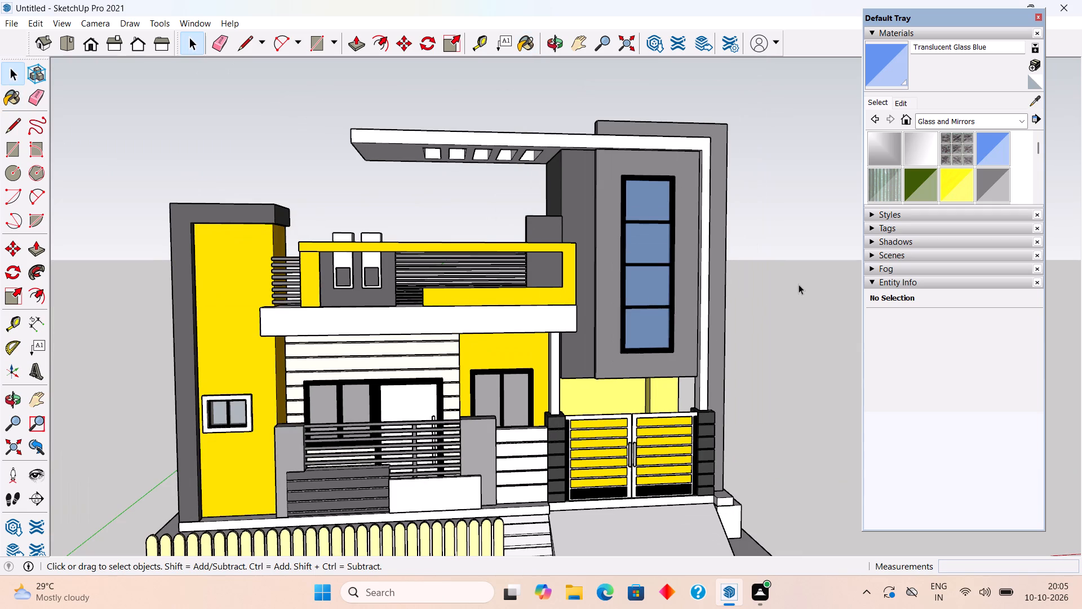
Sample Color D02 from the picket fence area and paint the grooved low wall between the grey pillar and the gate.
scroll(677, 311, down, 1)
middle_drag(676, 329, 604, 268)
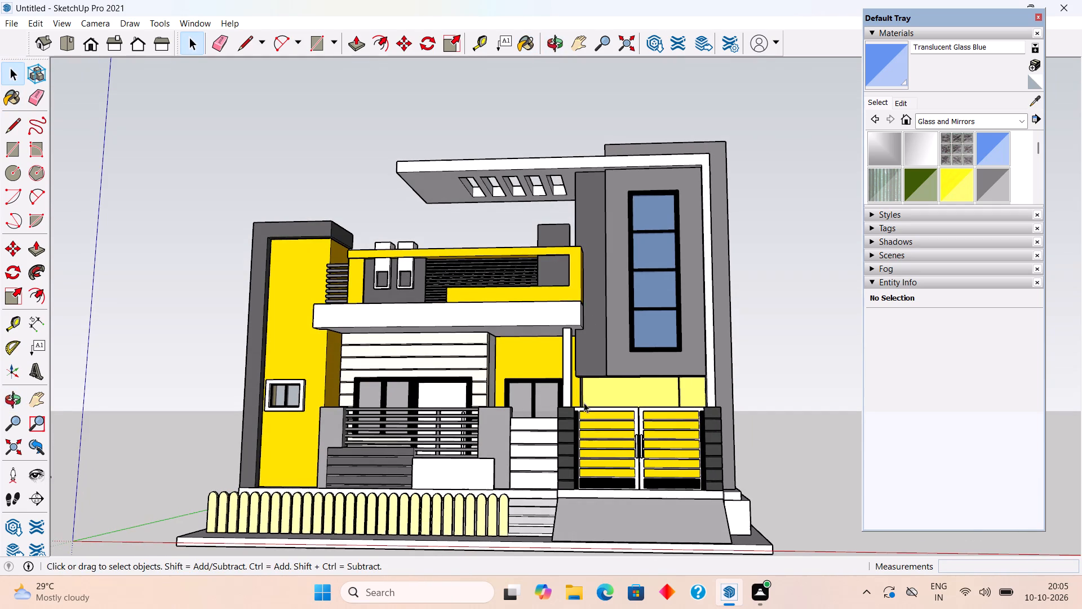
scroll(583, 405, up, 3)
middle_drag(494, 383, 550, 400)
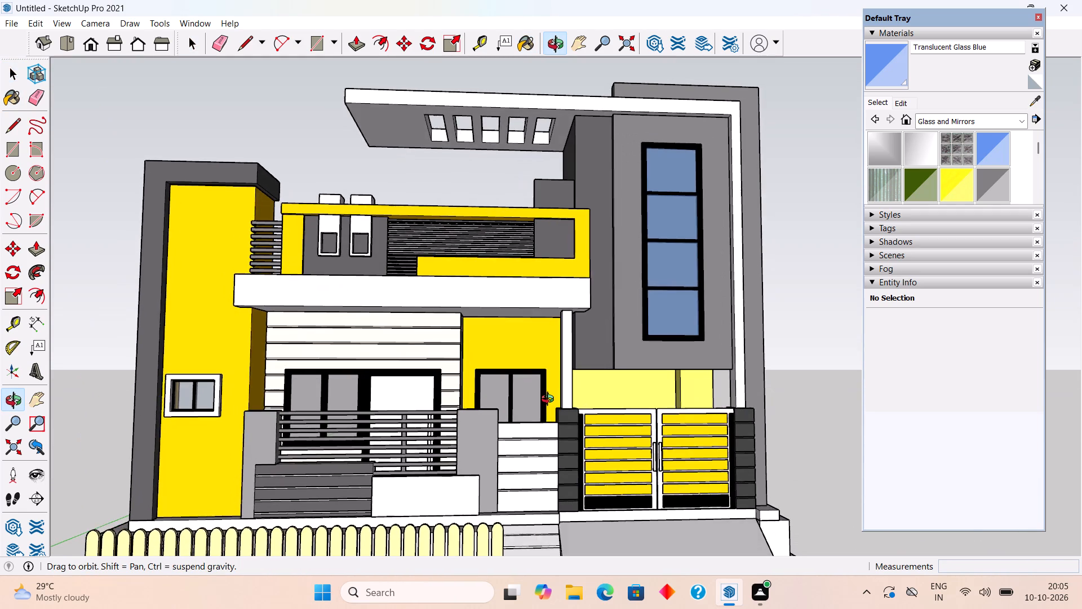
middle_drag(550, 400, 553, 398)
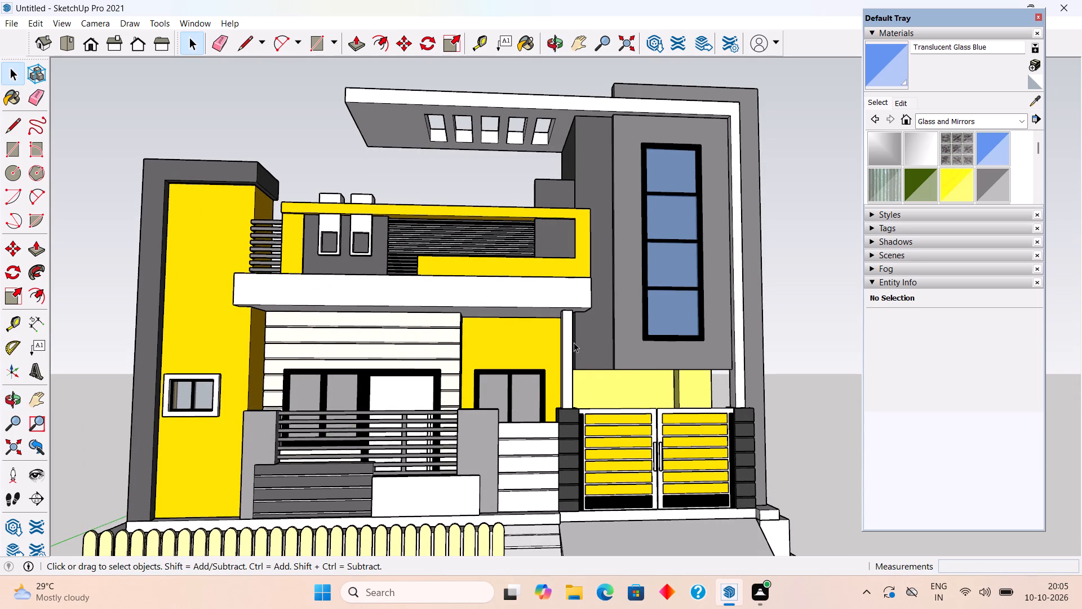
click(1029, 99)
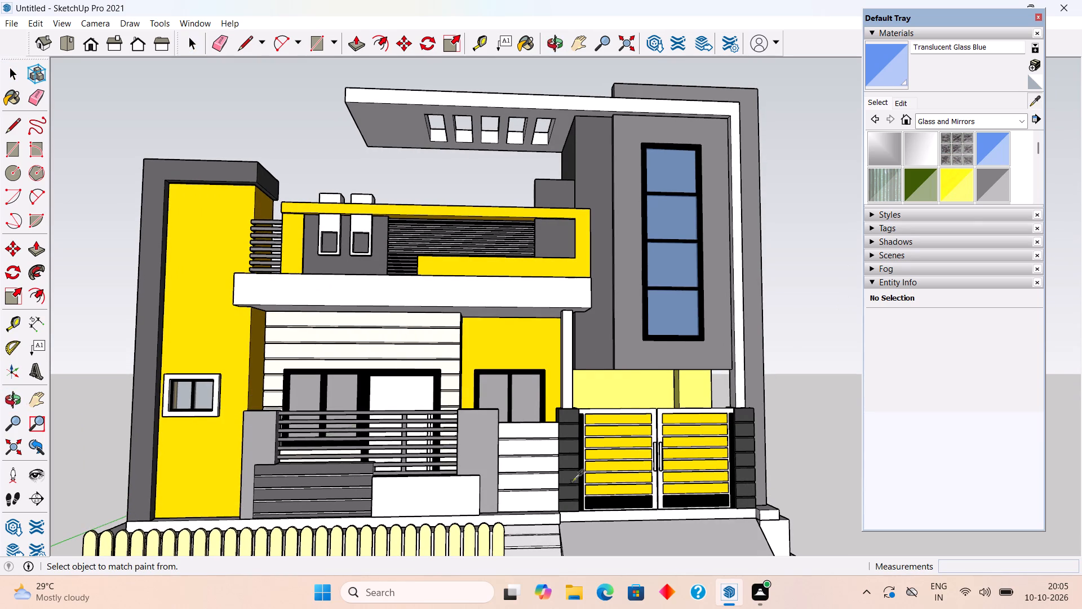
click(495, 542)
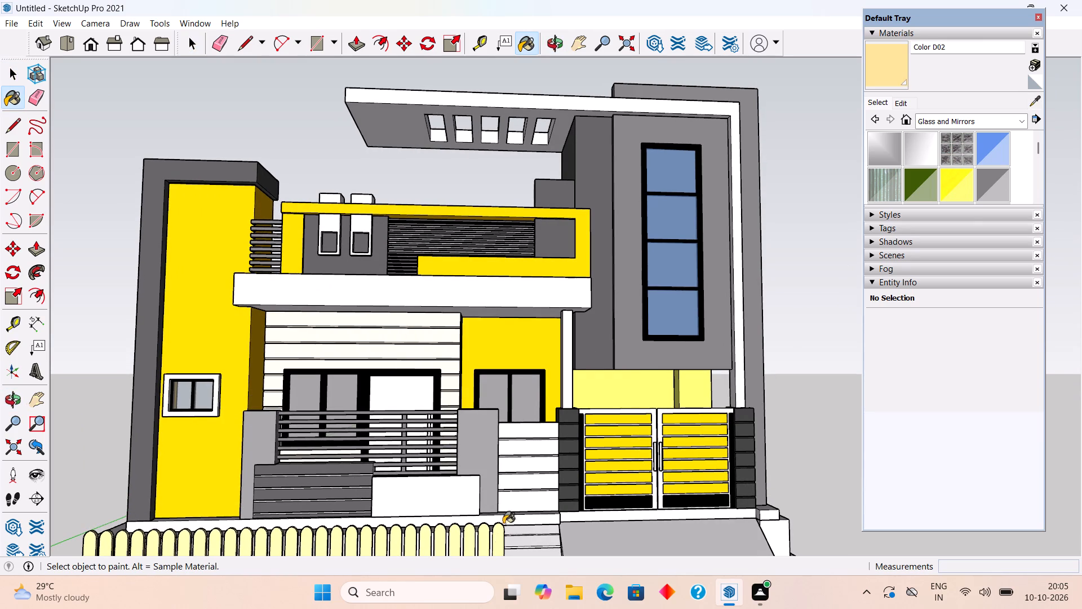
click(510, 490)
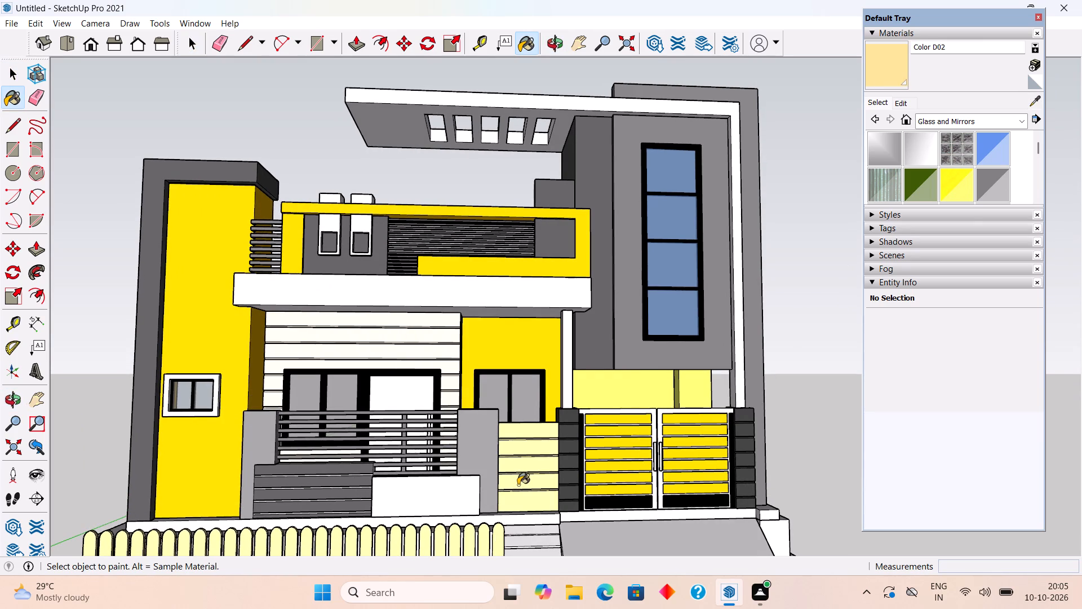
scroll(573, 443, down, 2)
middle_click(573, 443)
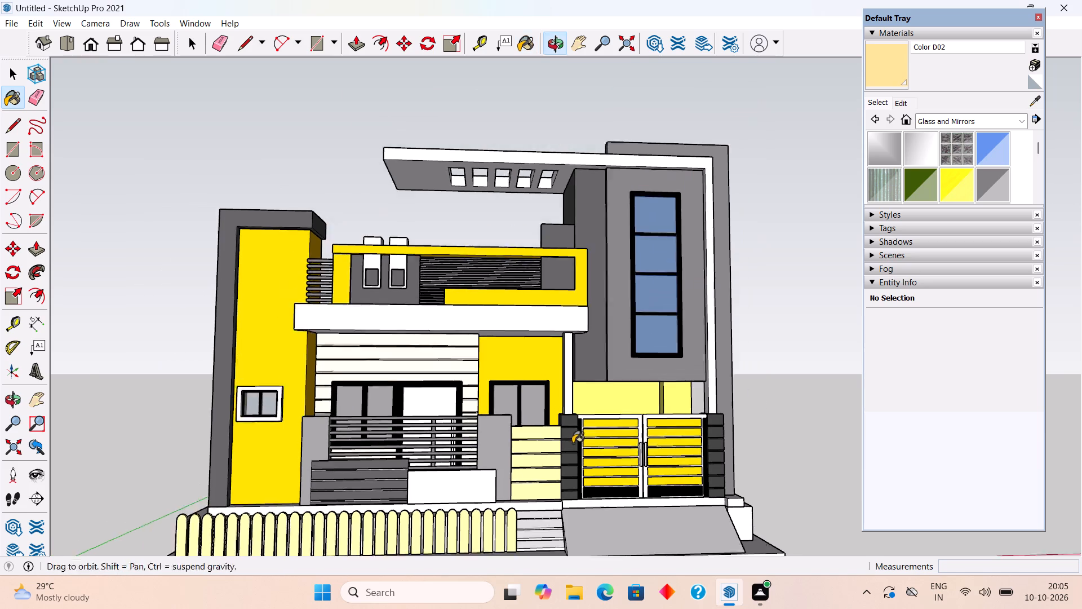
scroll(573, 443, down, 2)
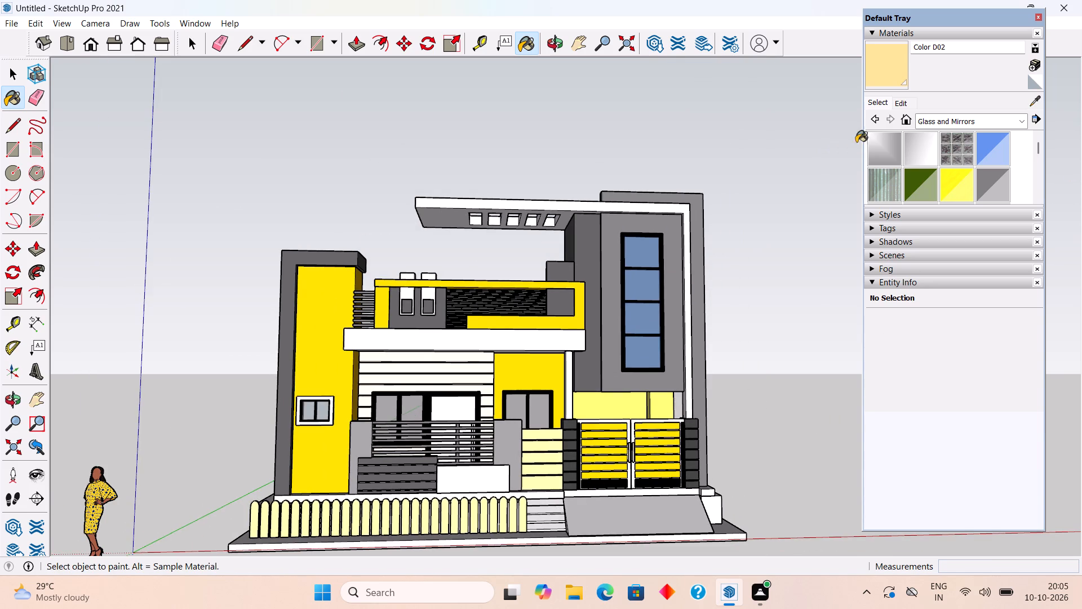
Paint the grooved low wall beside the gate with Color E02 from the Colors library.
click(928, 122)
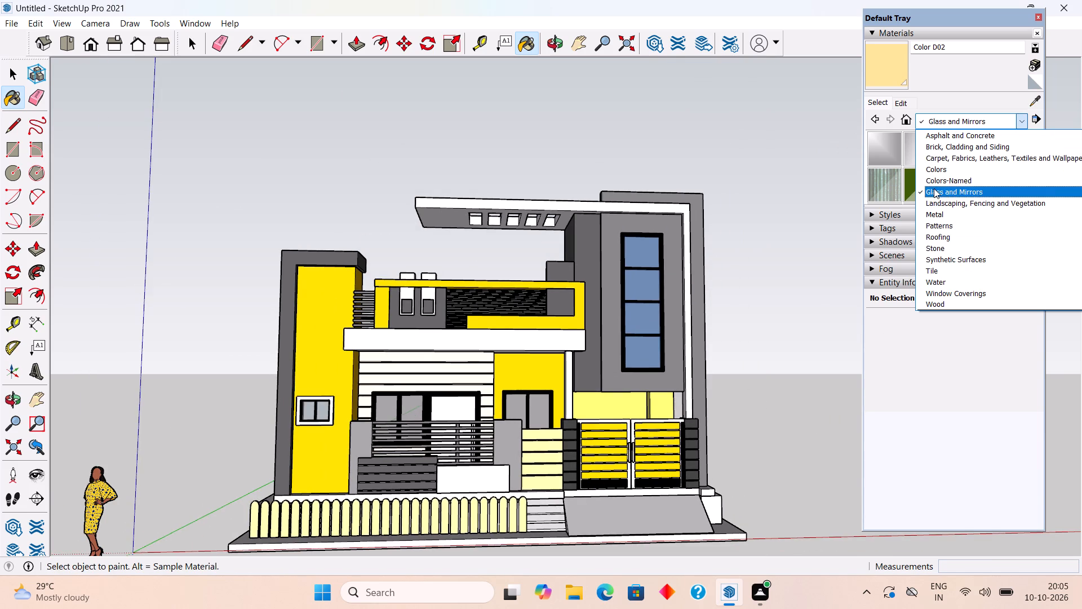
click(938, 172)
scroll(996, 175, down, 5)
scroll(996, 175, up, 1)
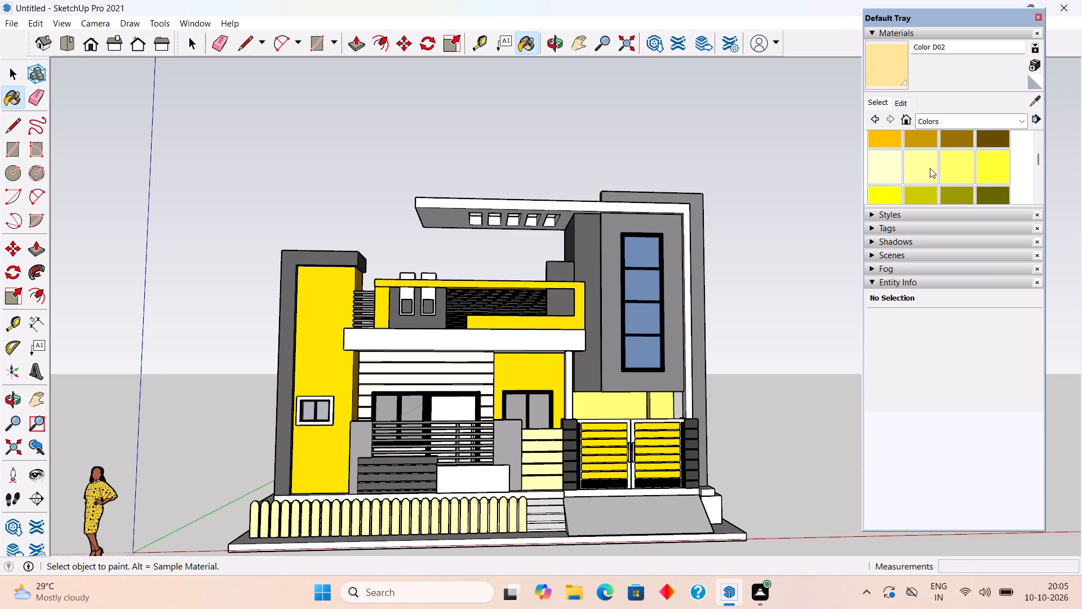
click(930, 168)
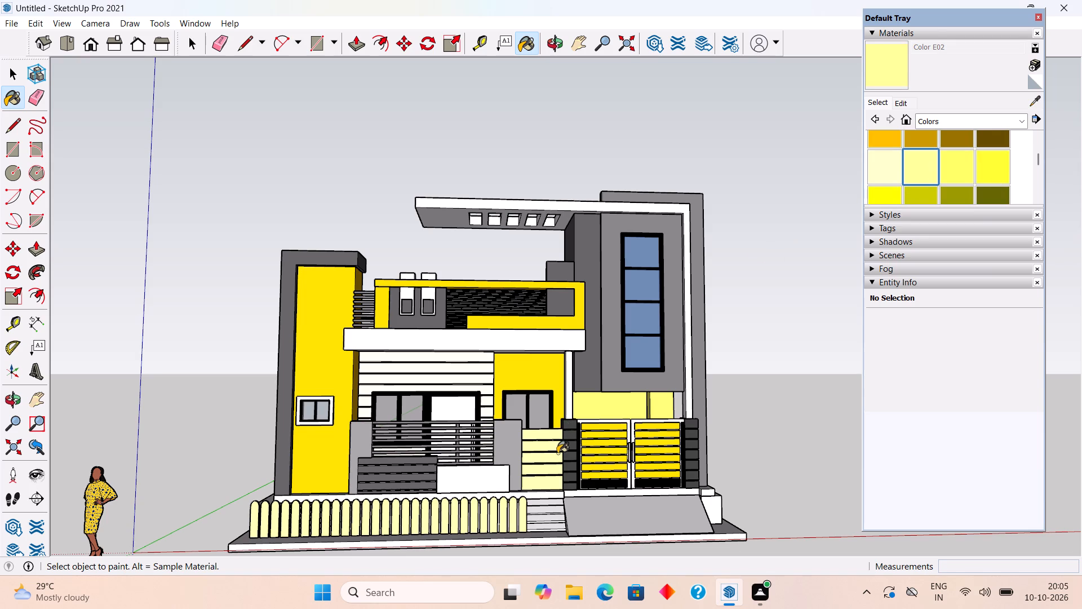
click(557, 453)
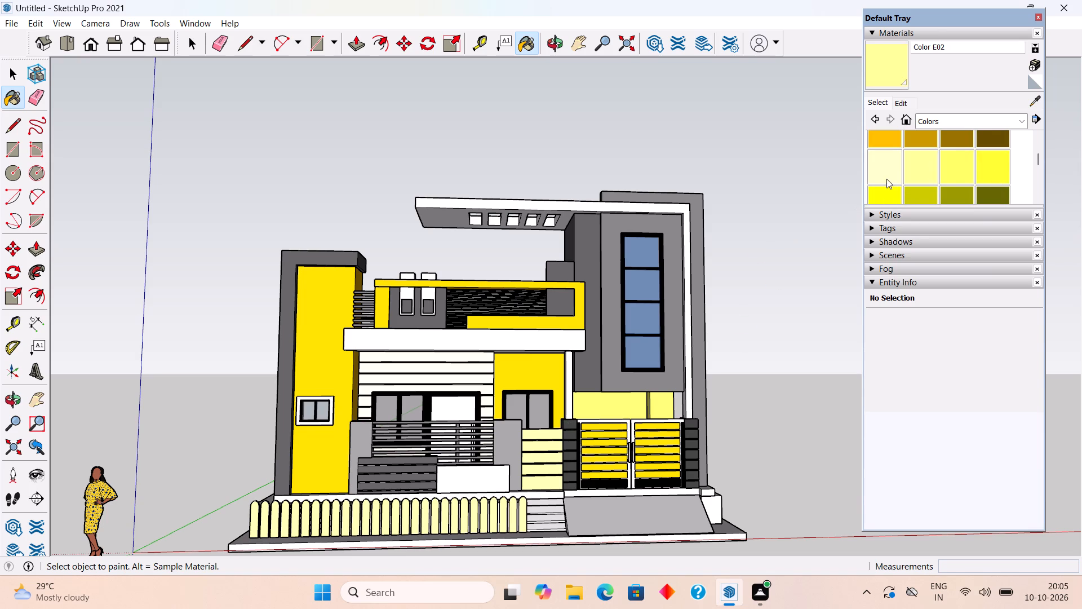
Paint the grooved low wall between the grey pillar and the gate with Color E01.
click(892, 172)
scroll(717, 388, up, 5)
click(449, 469)
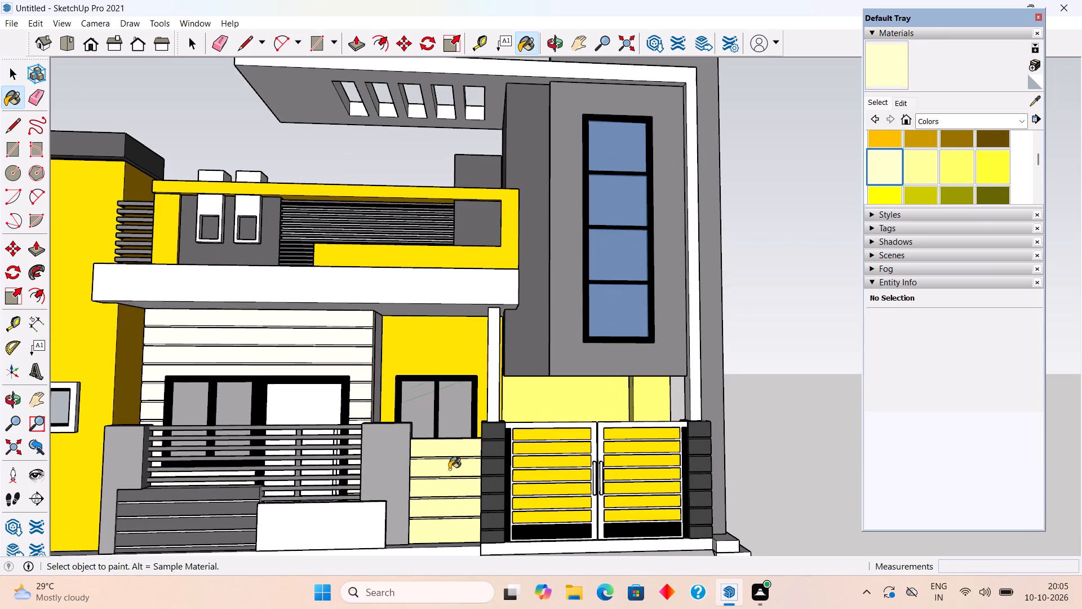
scroll(449, 469, down, 6)
key(space)
Examine the coloured front elevation as a whole, from the fence and steps up to the tower.
middle_drag(539, 421, 589, 438)
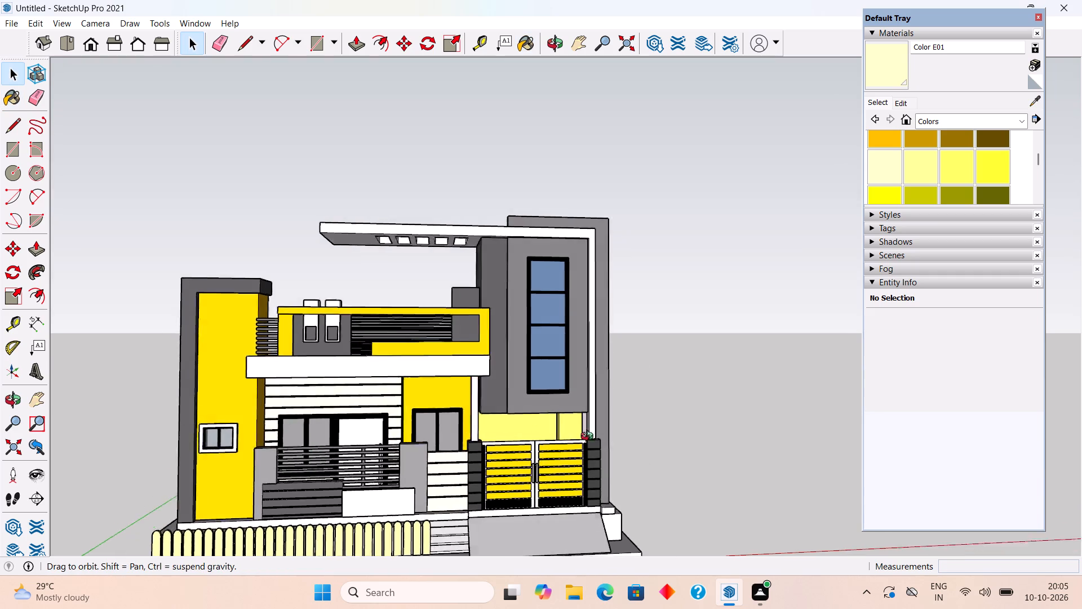
middle_drag(589, 438, 541, 448)
scroll(541, 448, down, 2)
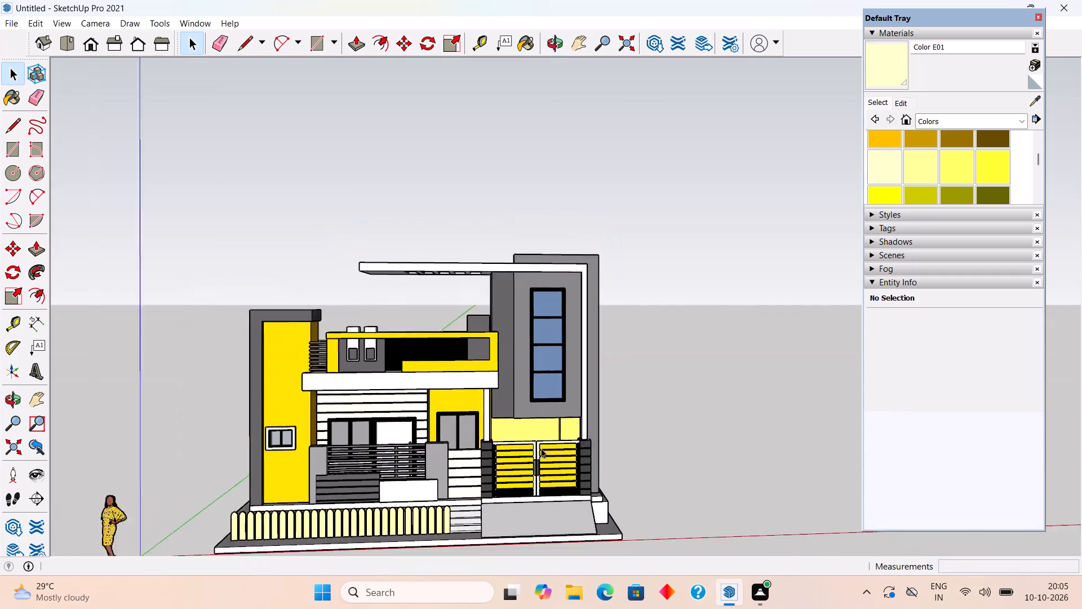
scroll(541, 448, down, 2)
scroll(490, 510, up, 4)
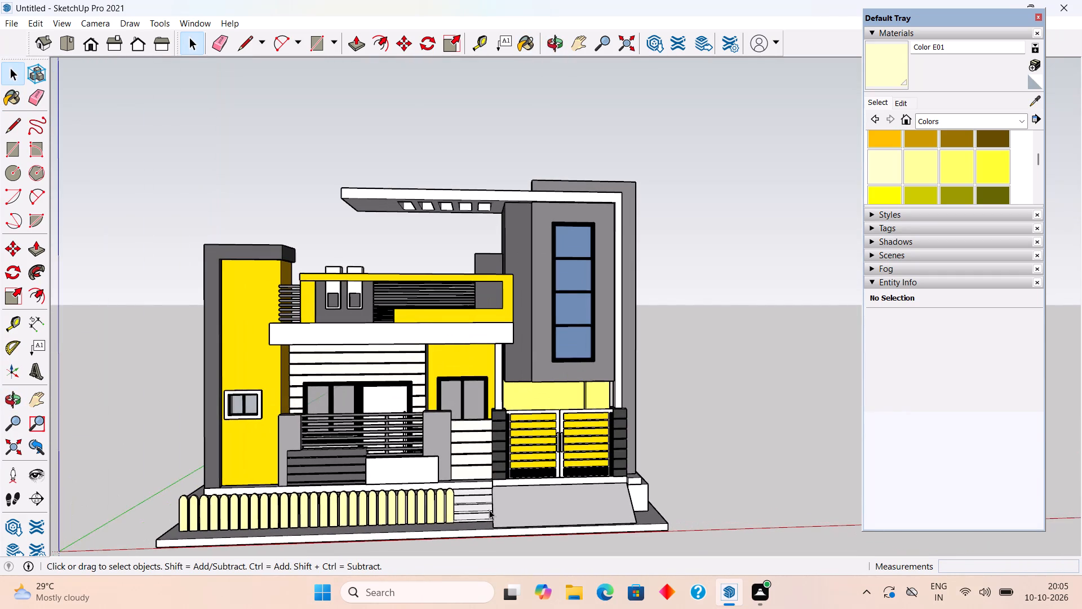
scroll(516, 547, up, 1)
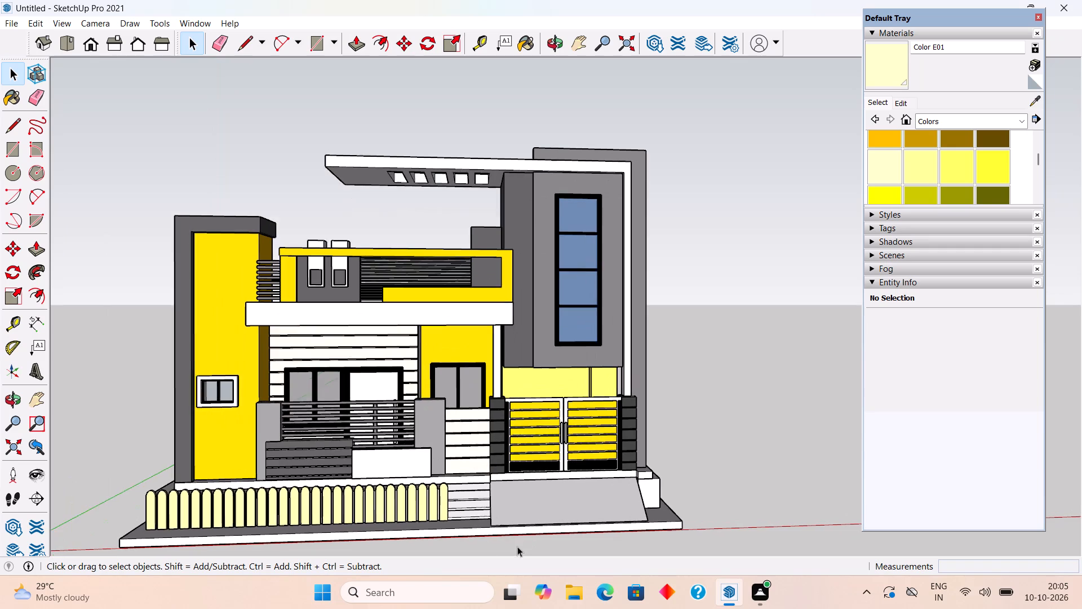
scroll(519, 544, up, 2)
scroll(312, 461, down, 1)
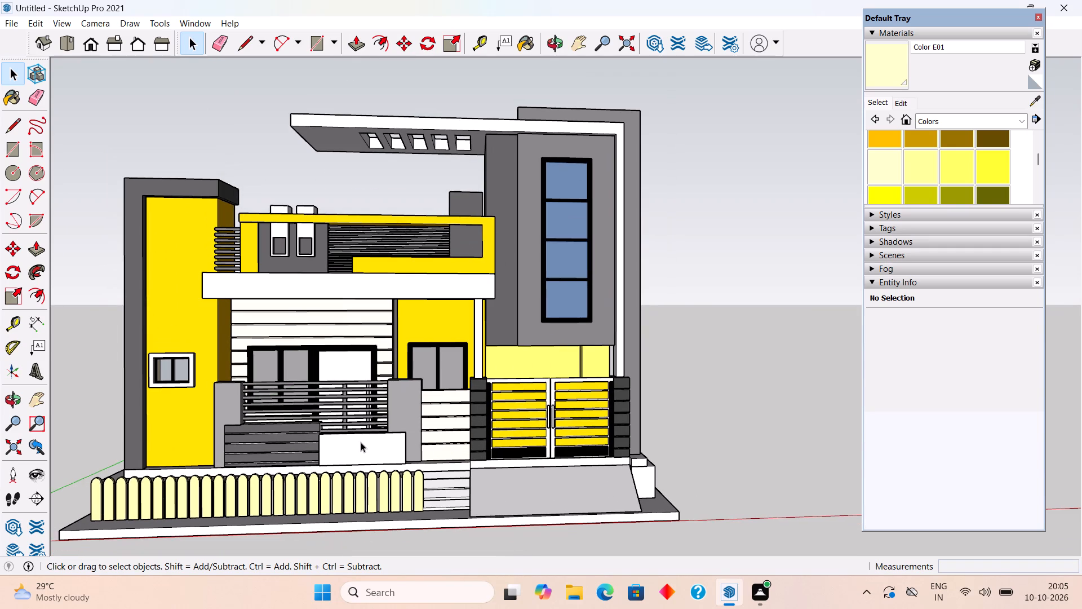
Push the projecting front end of the upper plinth slab back 7 inches, flush with the slab edge under the gate.
middle_drag(655, 478, 522, 507)
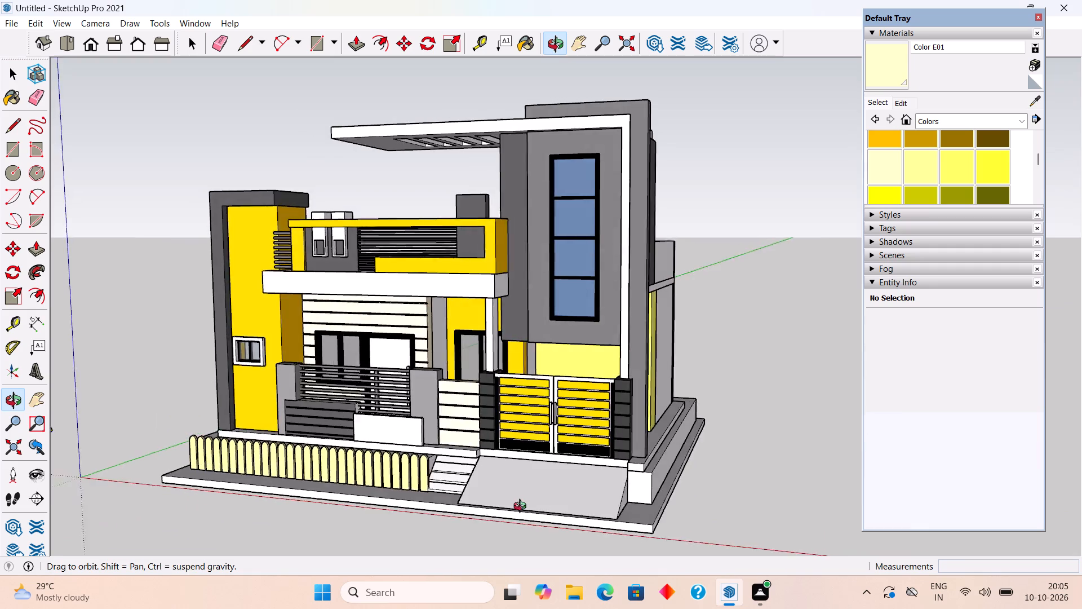
middle_drag(522, 507, 482, 526)
scroll(482, 526, up, 1)
scroll(614, 498, up, 5)
scroll(680, 436, up, 10)
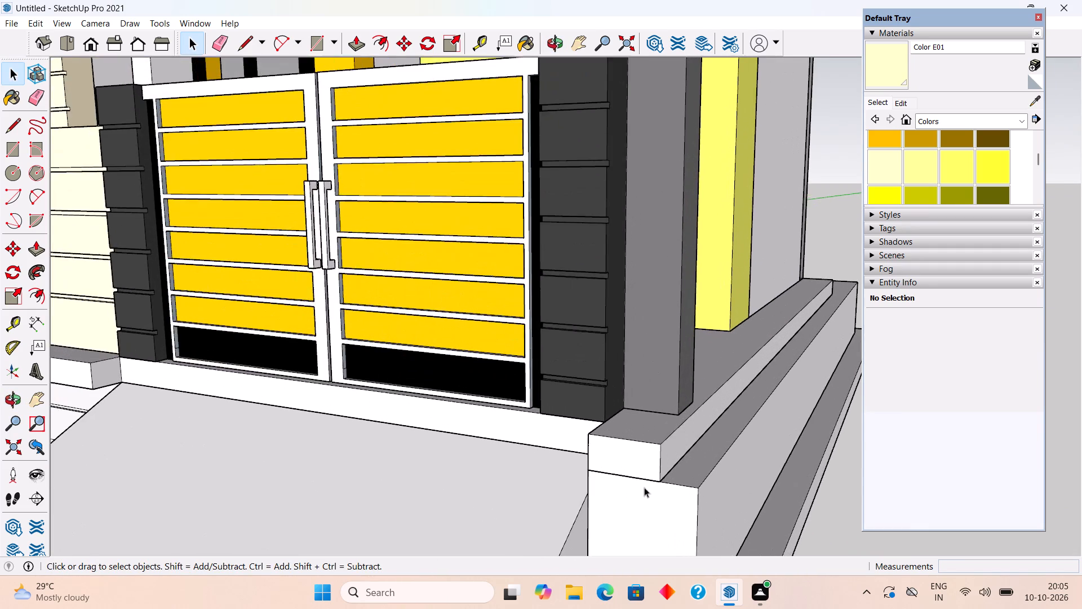
scroll(633, 488, up, 5)
triple_click(633, 449)
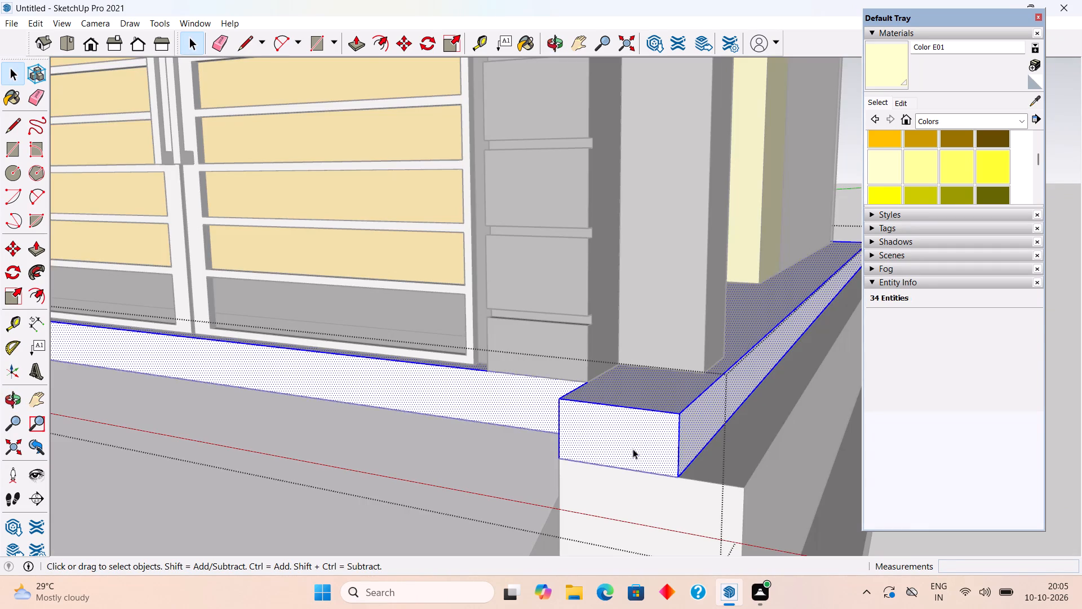
key(p)
click(633, 449)
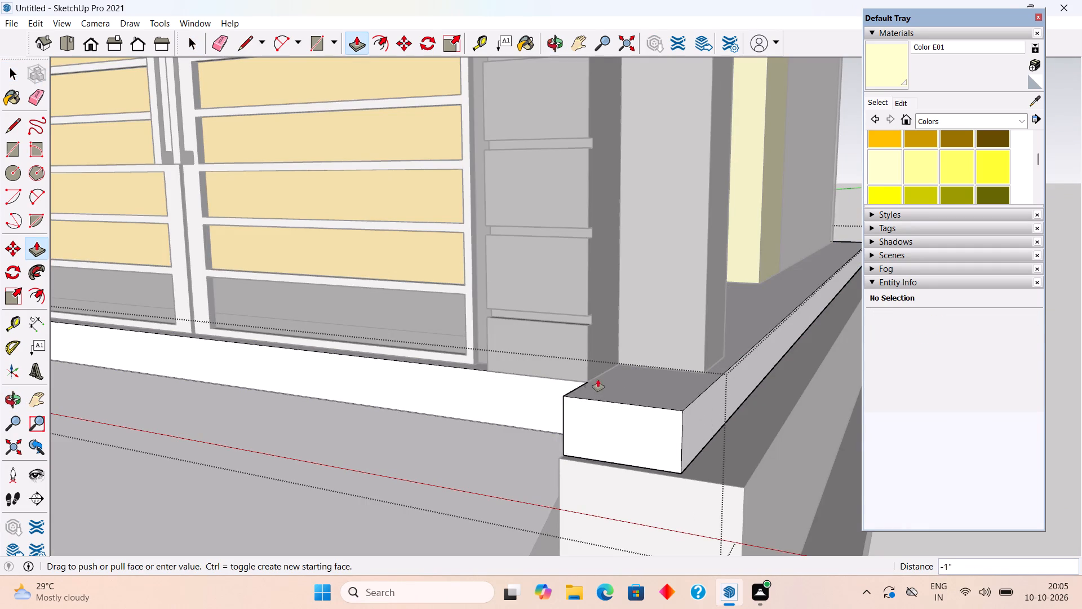
click(535, 375)
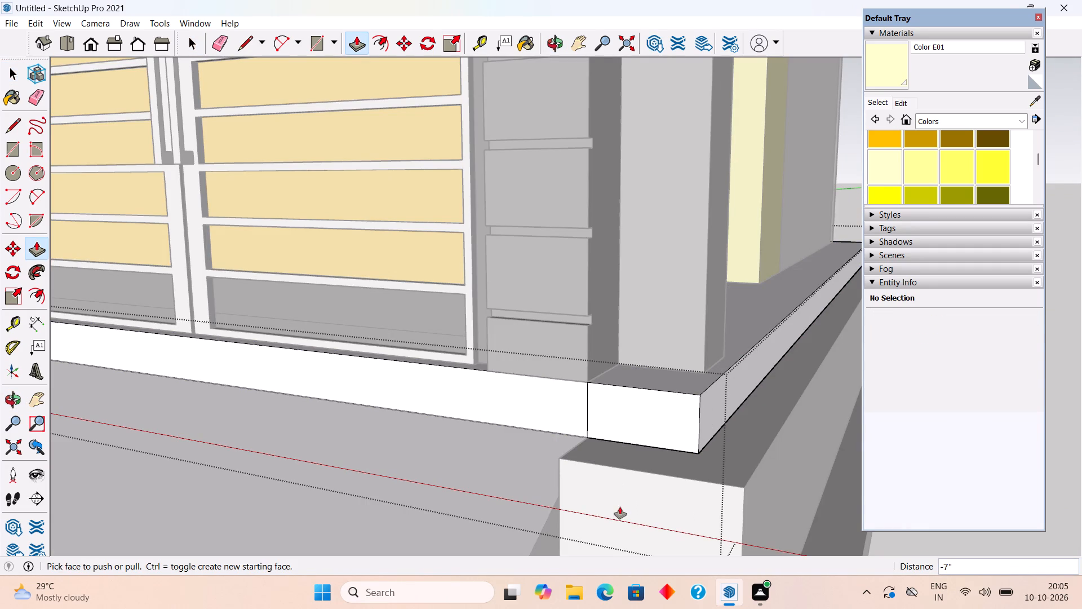
key(space)
Push the front face of the lower plinth block beside the ramp back flush with the upper slab's front face.
triple_click(638, 515)
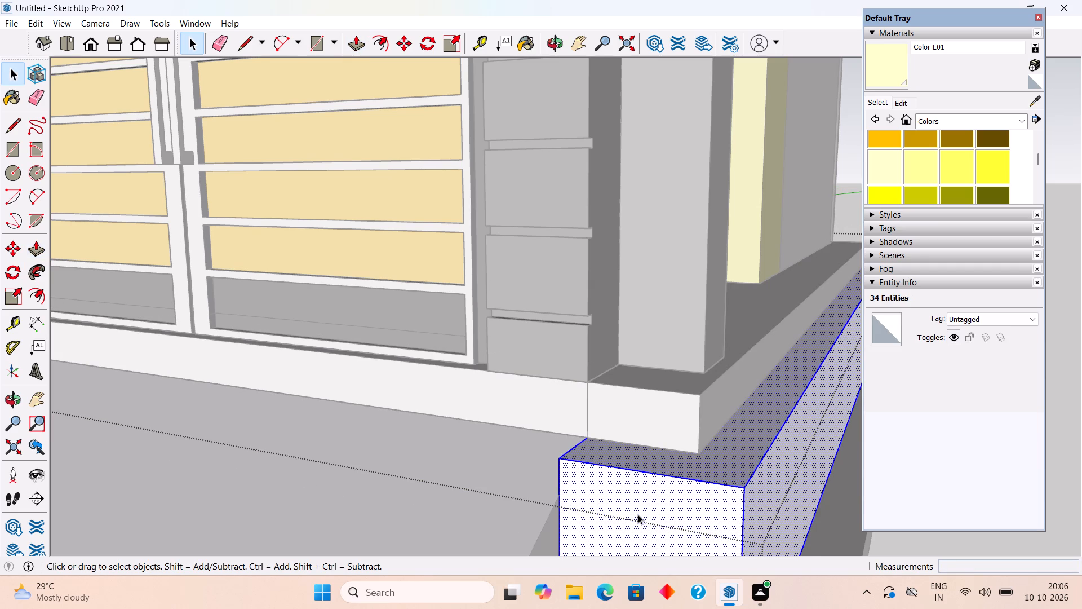
key(p)
click(638, 514)
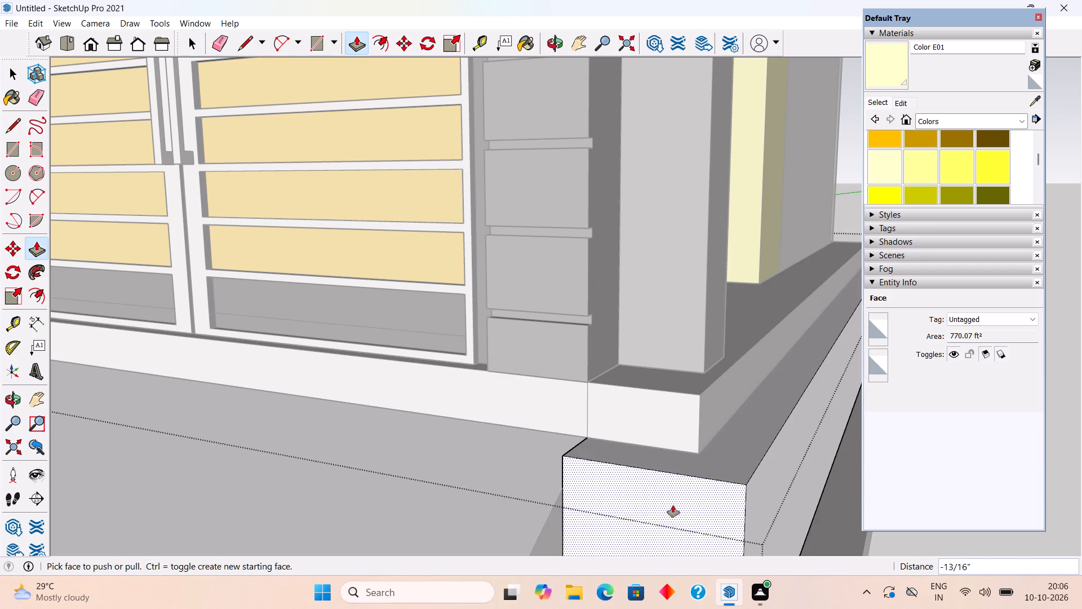
drag(673, 505, 683, 434)
key(space)
scroll(683, 434, down, 8)
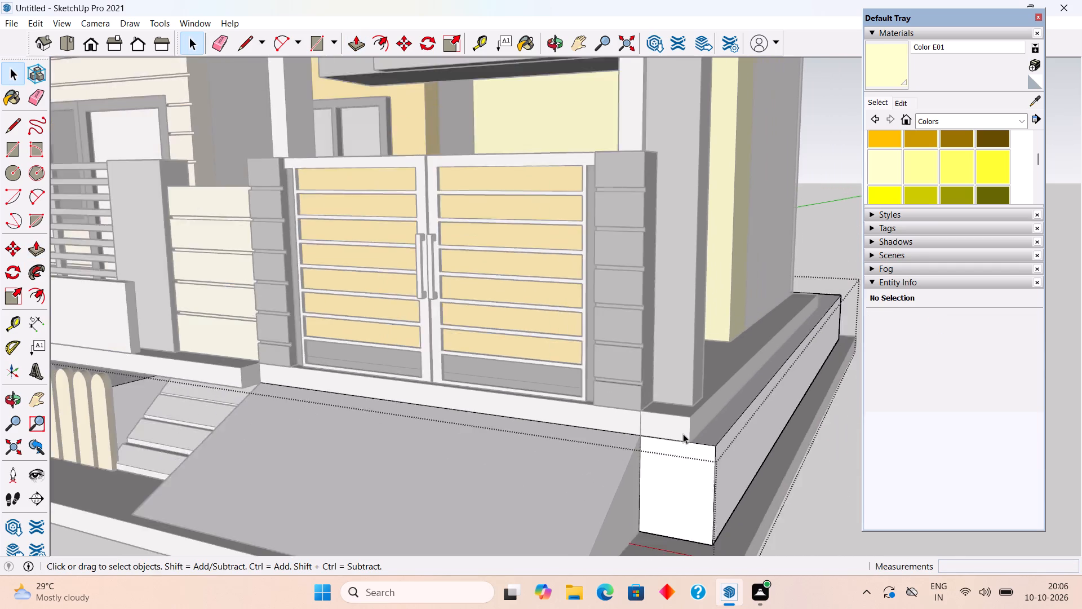
scroll(683, 434, down, 6)
click(778, 453)
click(788, 458)
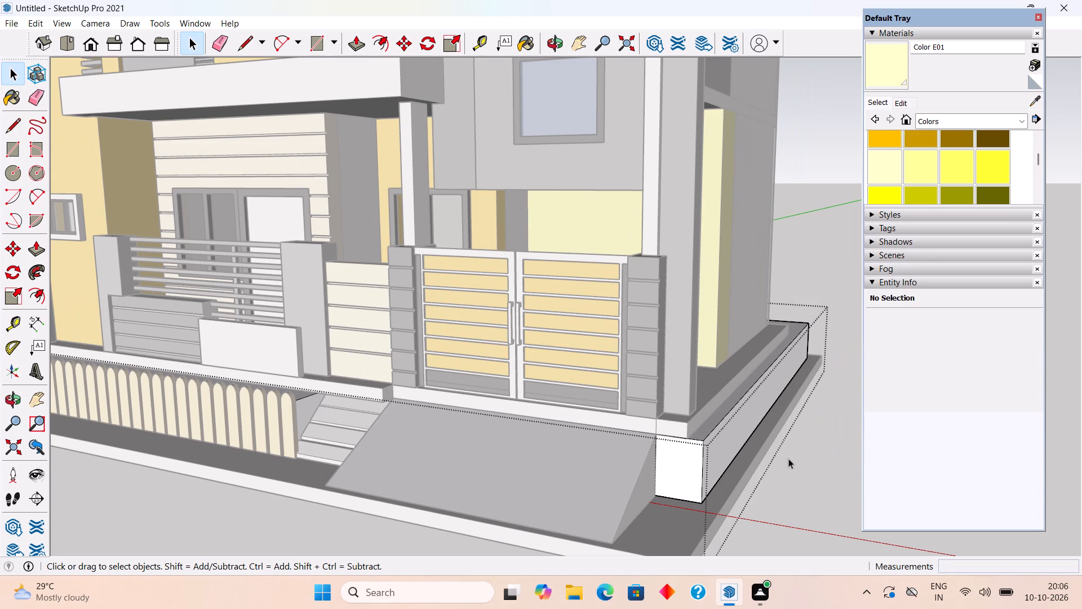
Push the lower plinth's long side face inward about 6 1/16 inches beneath the upper slab.
middle_drag(810, 482, 681, 487)
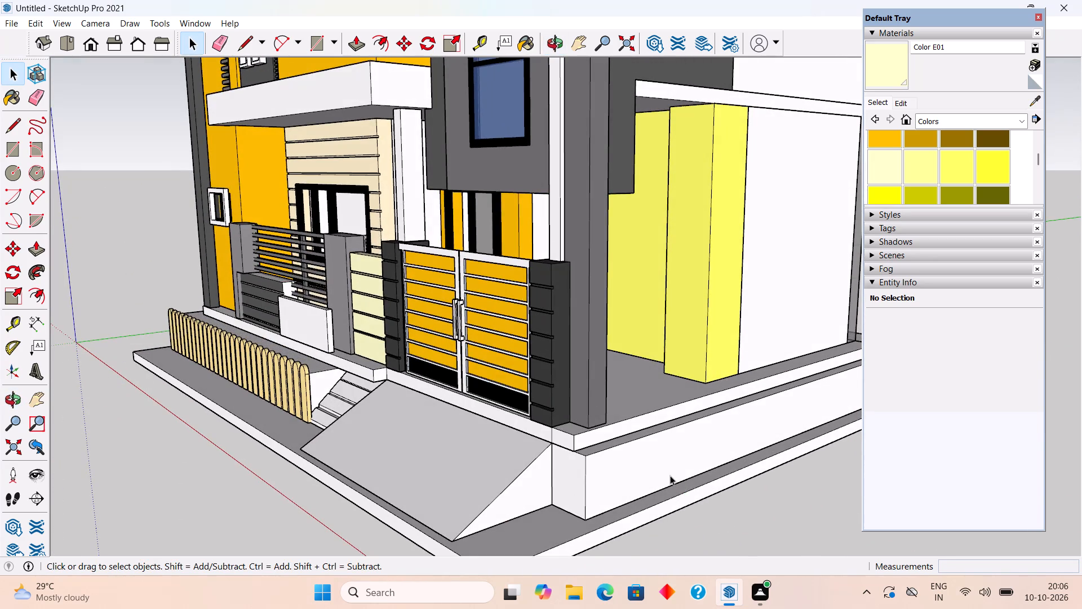
triple_click(670, 475)
key(p)
click(670, 475)
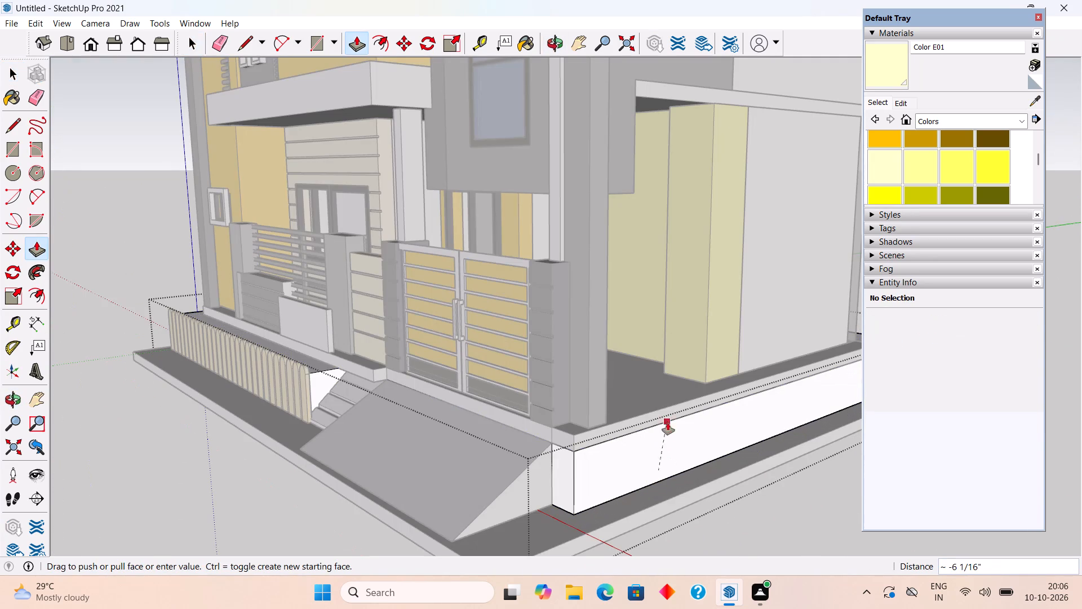
click(667, 412)
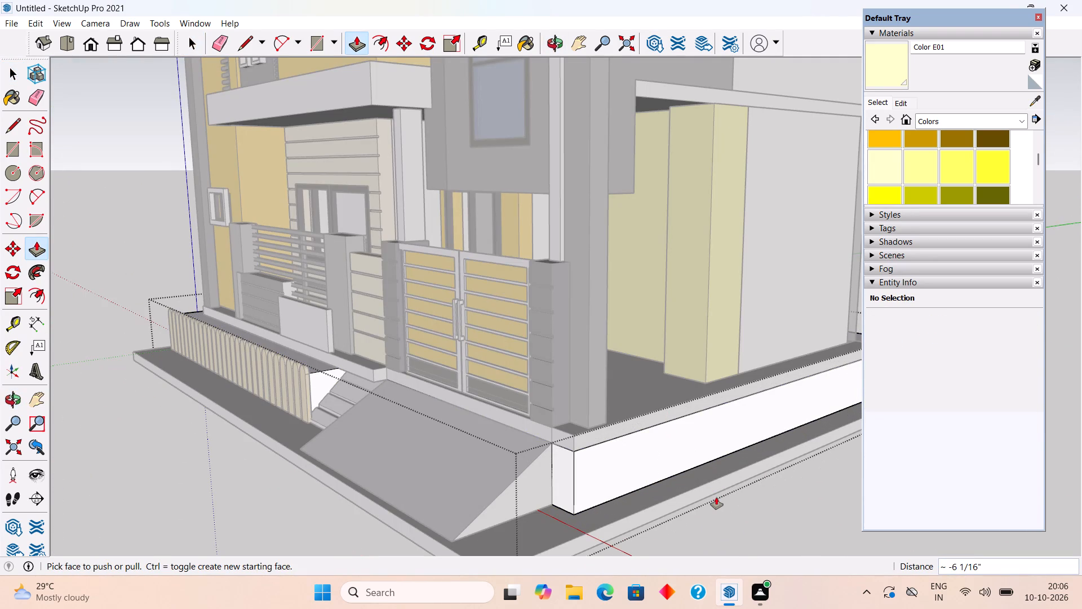
key(space)
Push the long side face of the base slab inward, closer to the plinth.
triple_click(700, 496)
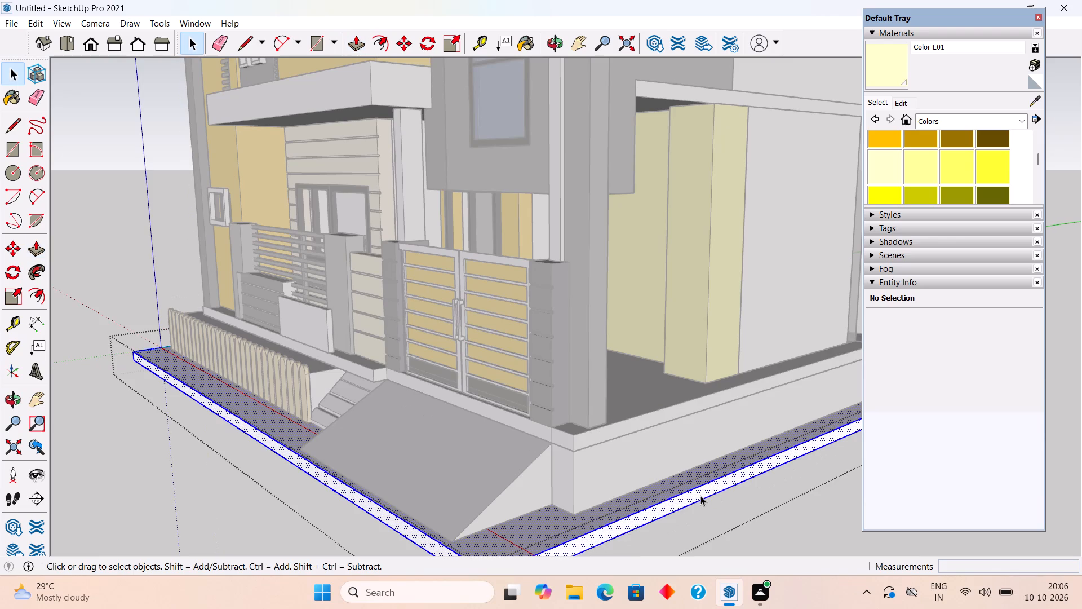
key(p)
click(700, 495)
click(700, 442)
key(space)
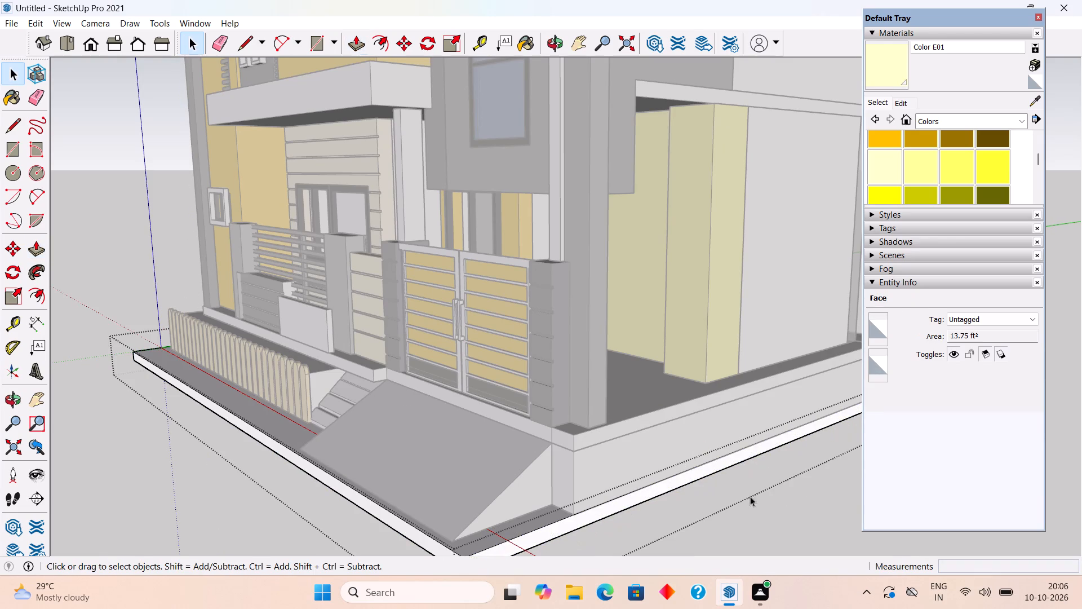
click(763, 503)
Draw a rectangle about 3' 8 1/2" by 1' on the base slab between the ramp's side and the slab edge.
middle_drag(635, 453, 777, 475)
scroll(777, 467, down, 4)
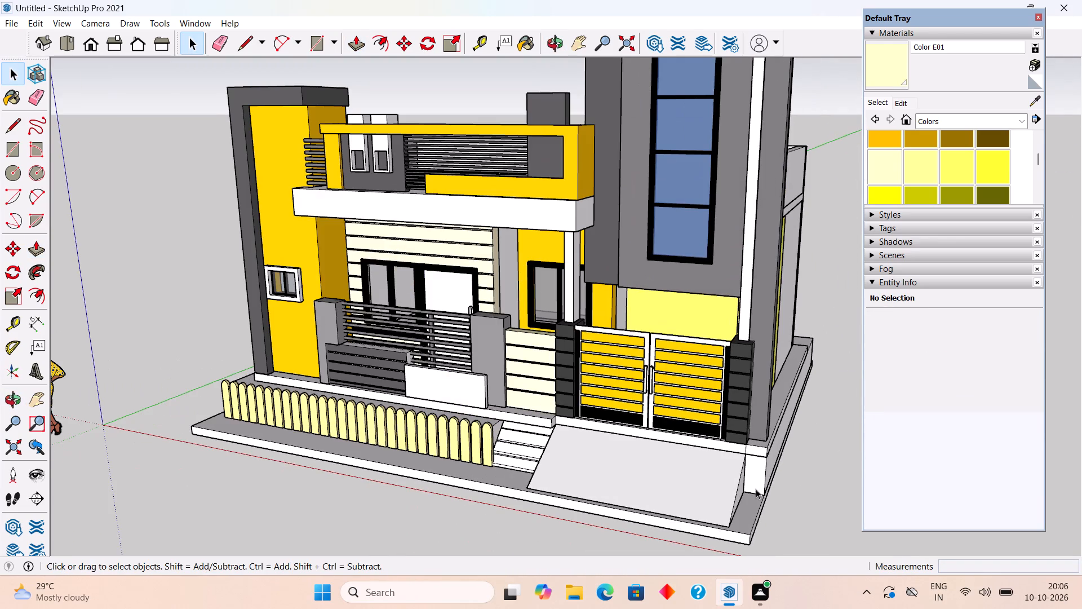
middle_drag(755, 500, 756, 533)
scroll(756, 533, up, 4)
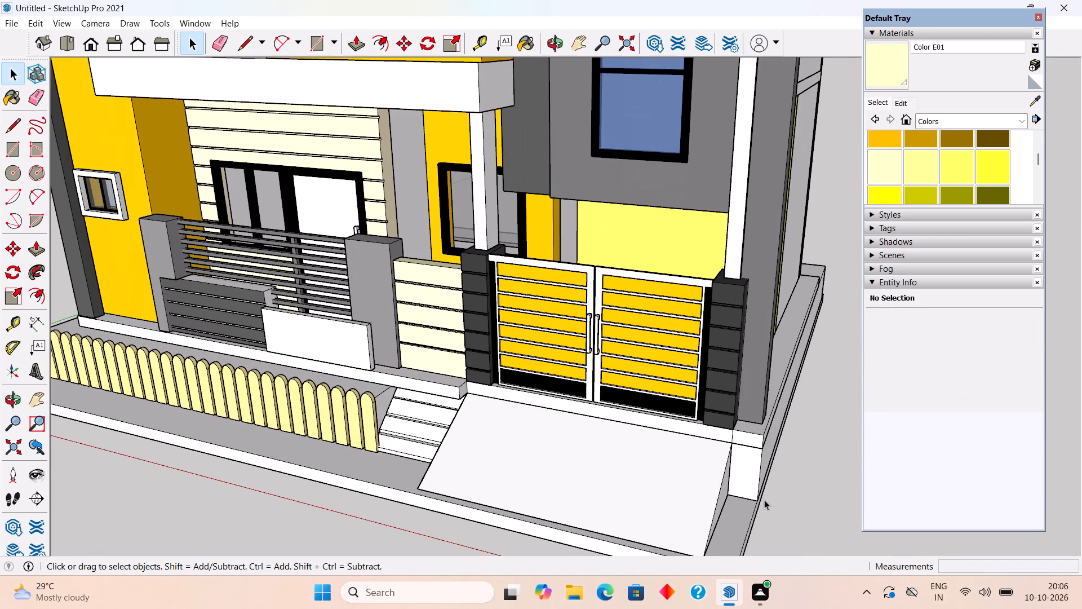
key(m)
key(r)
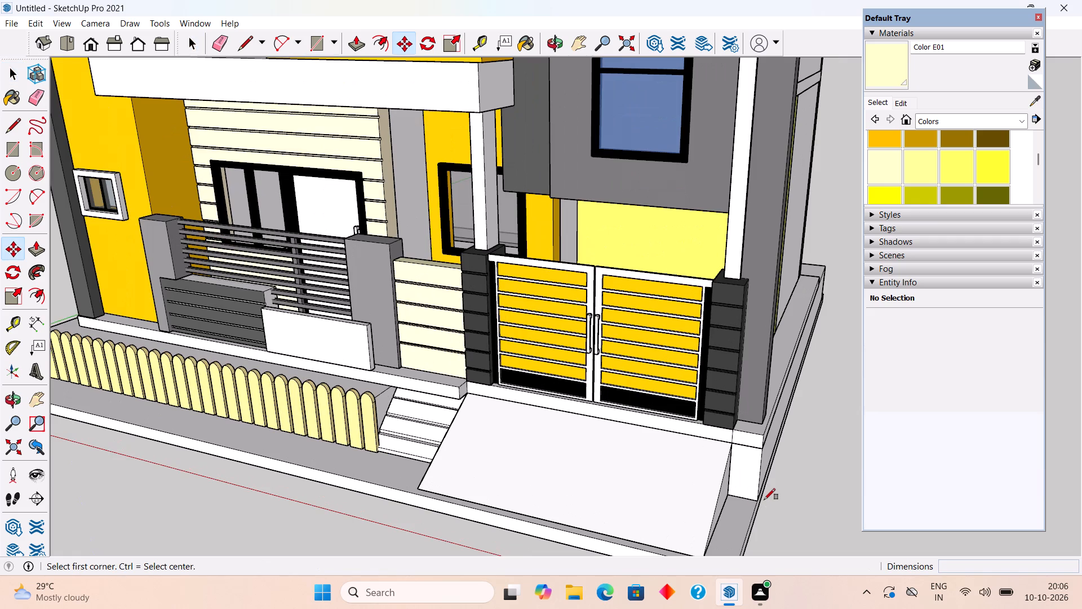
click(757, 498)
scroll(725, 511, down, 4)
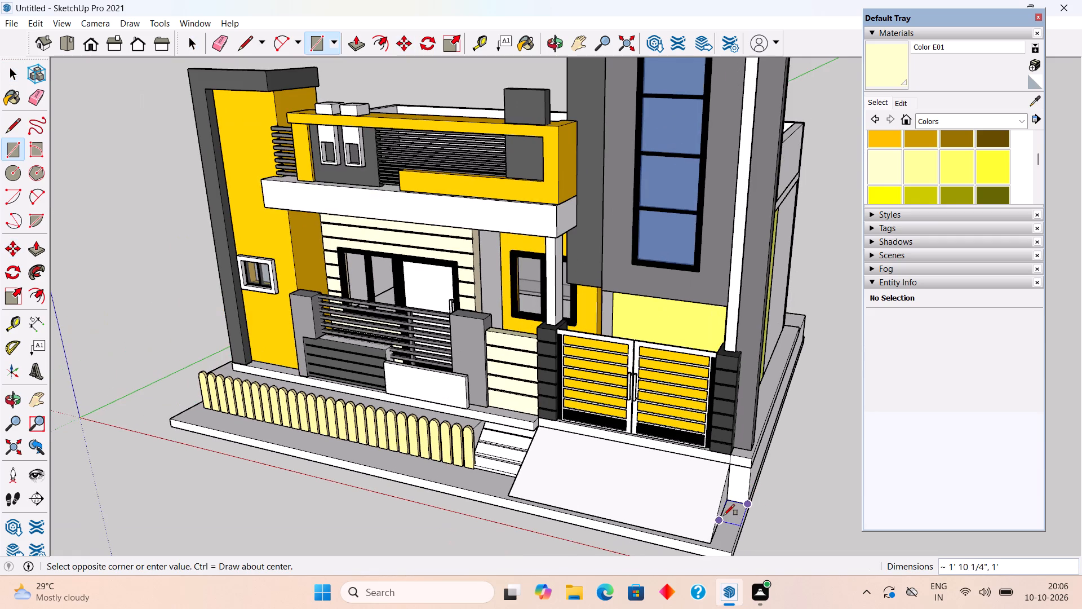
scroll(719, 542, up, 3)
click(712, 542)
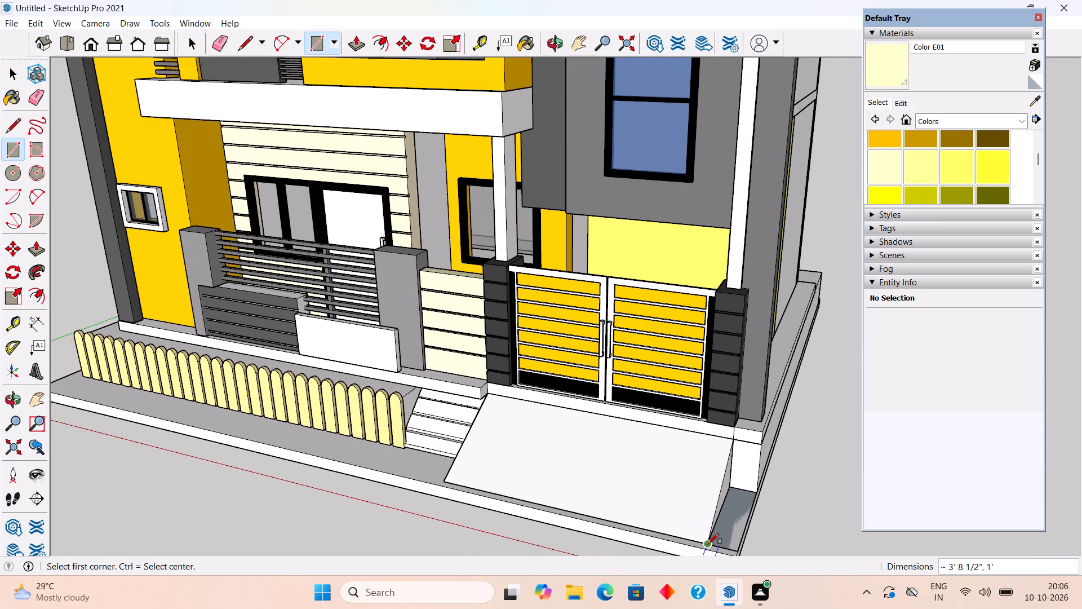
key(space)
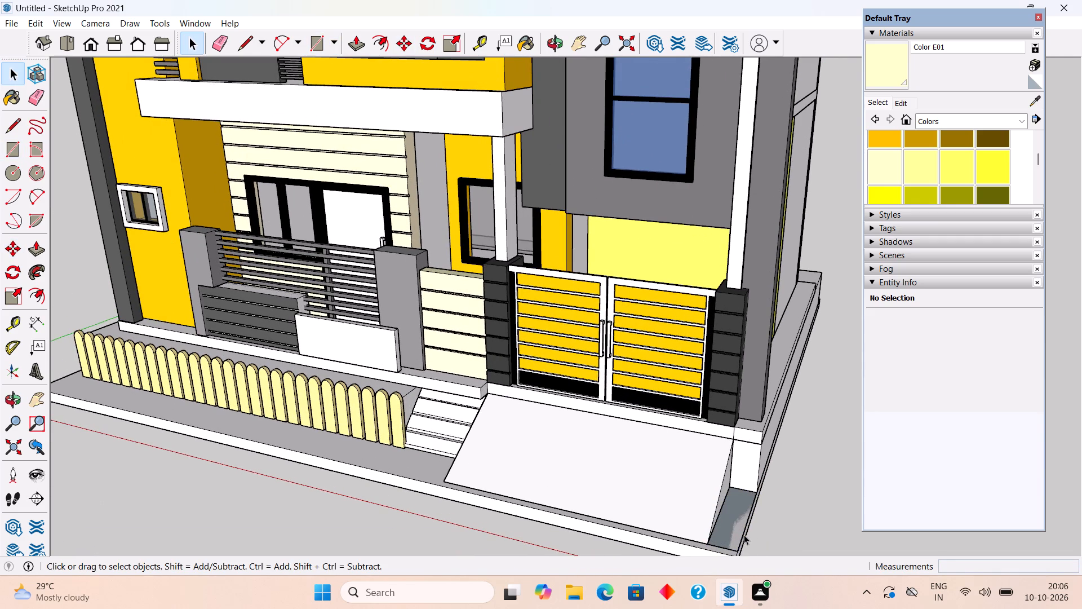
Pull the rectangle beside the ramp up 2 feet to form a planter block.
key(p)
click(738, 530)
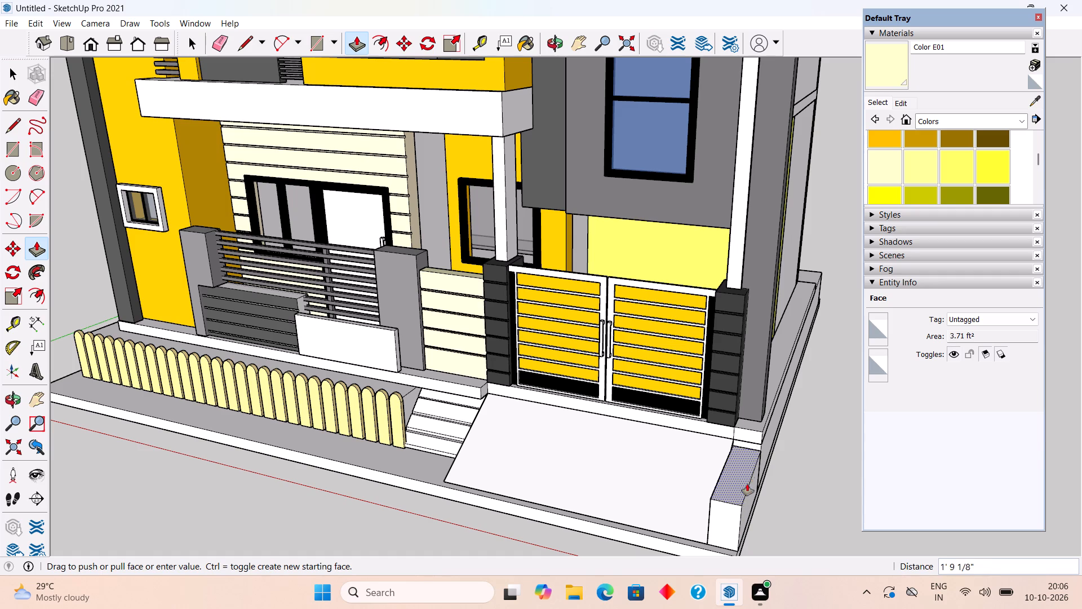
click(765, 440)
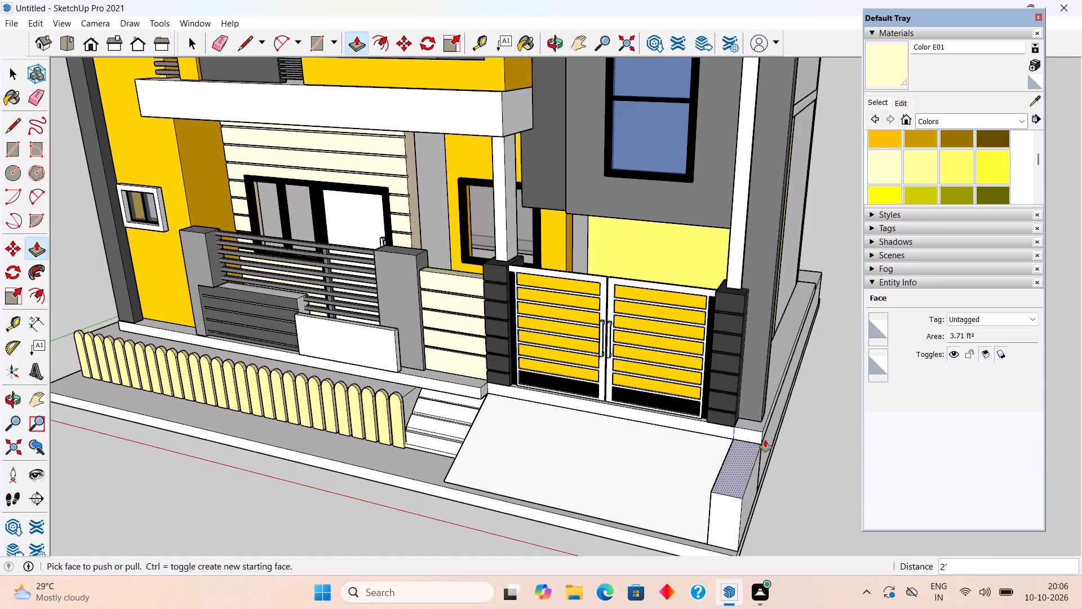
key(space)
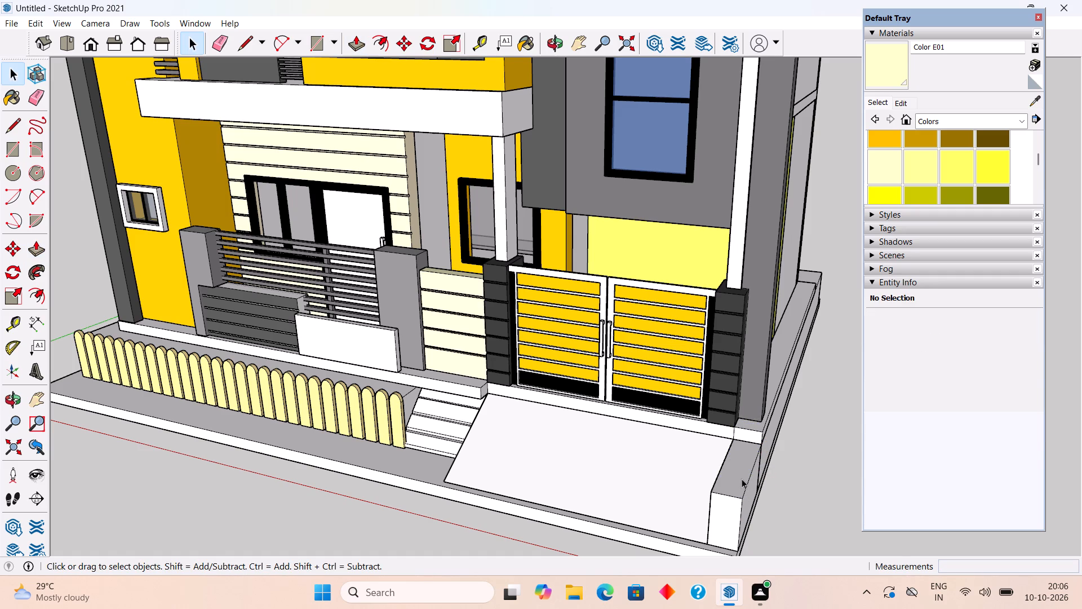
Offset the outline of the planter block's top face inward by about 3 inches.
key(f)
click(742, 480)
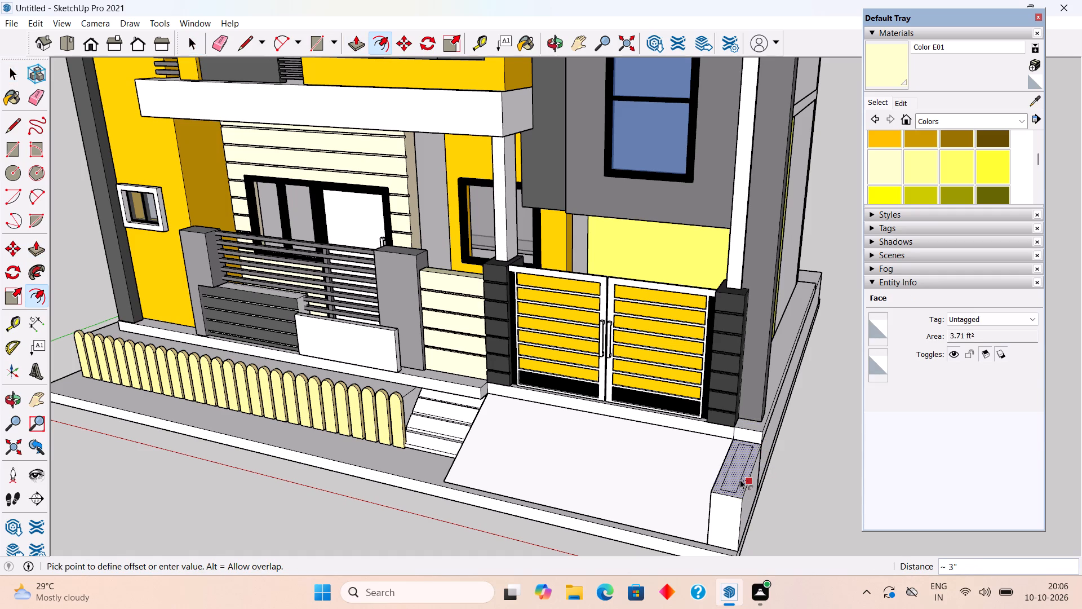
click(740, 479)
key(space)
Push the planter's inner top face down about 2 1/2 inches to form a recess.
click(738, 473)
scroll(738, 473, up, 5)
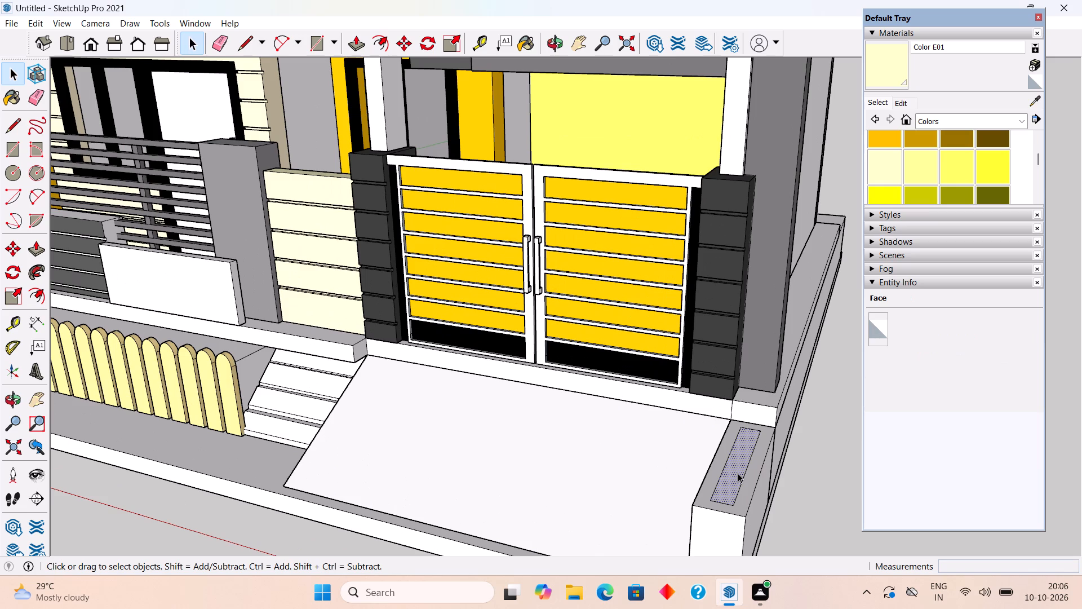
key(p)
click(738, 473)
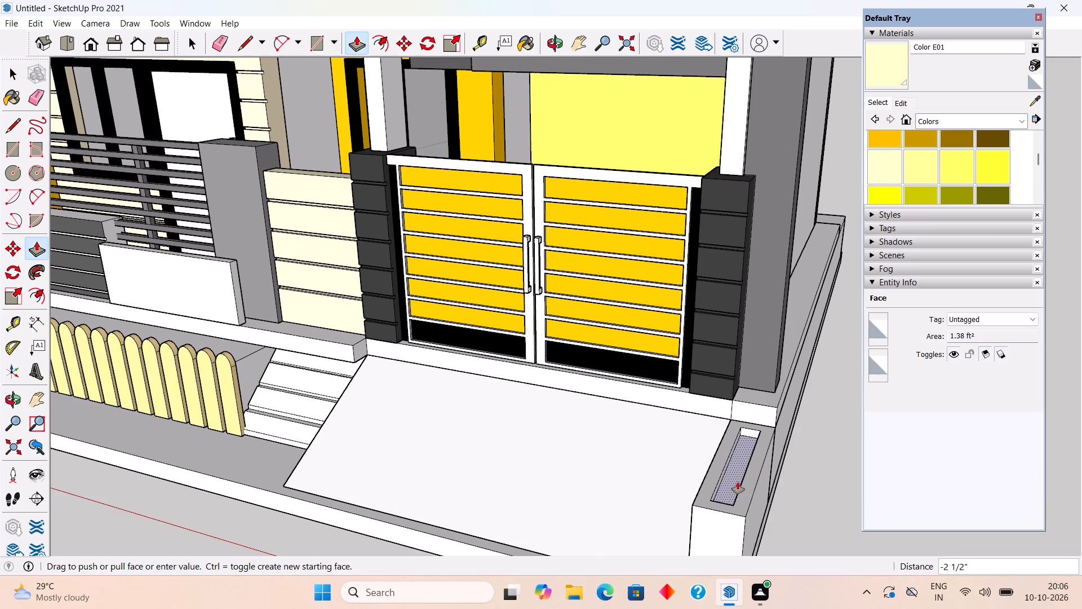
click(738, 482)
key(space)
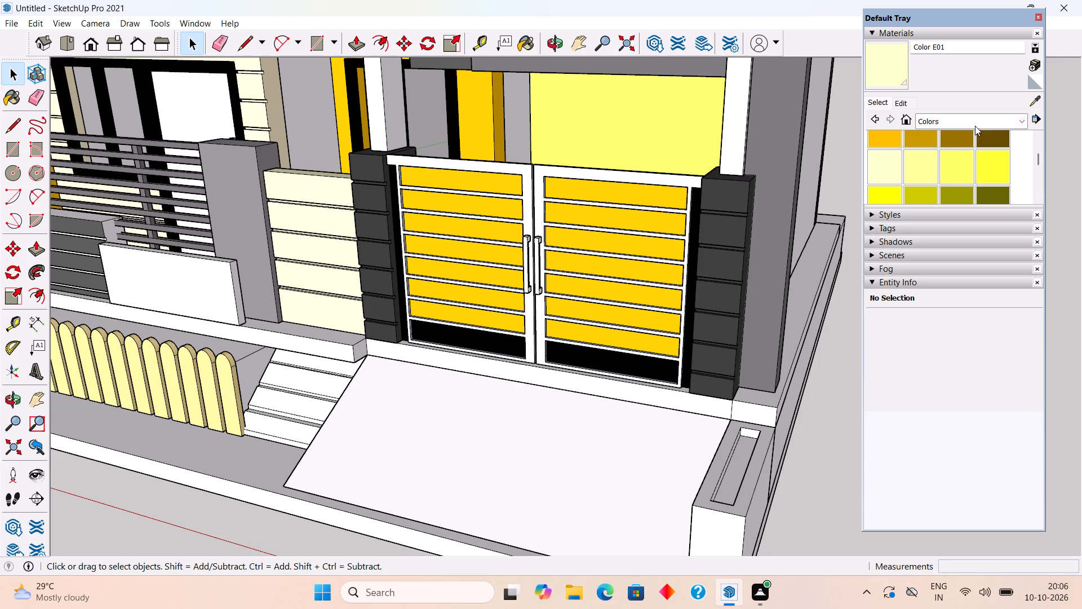
Paint the planter recess floor with Grass Dark Green from the Landscaping, Fencing and Vegetation materials.
click(975, 120)
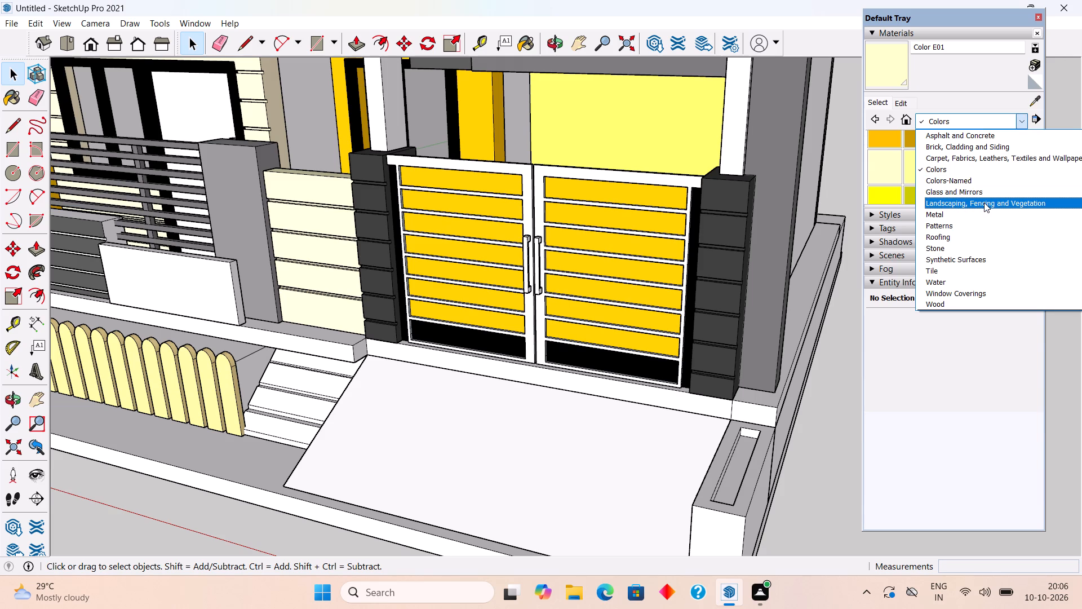
click(984, 202)
scroll(984, 169, down, 3)
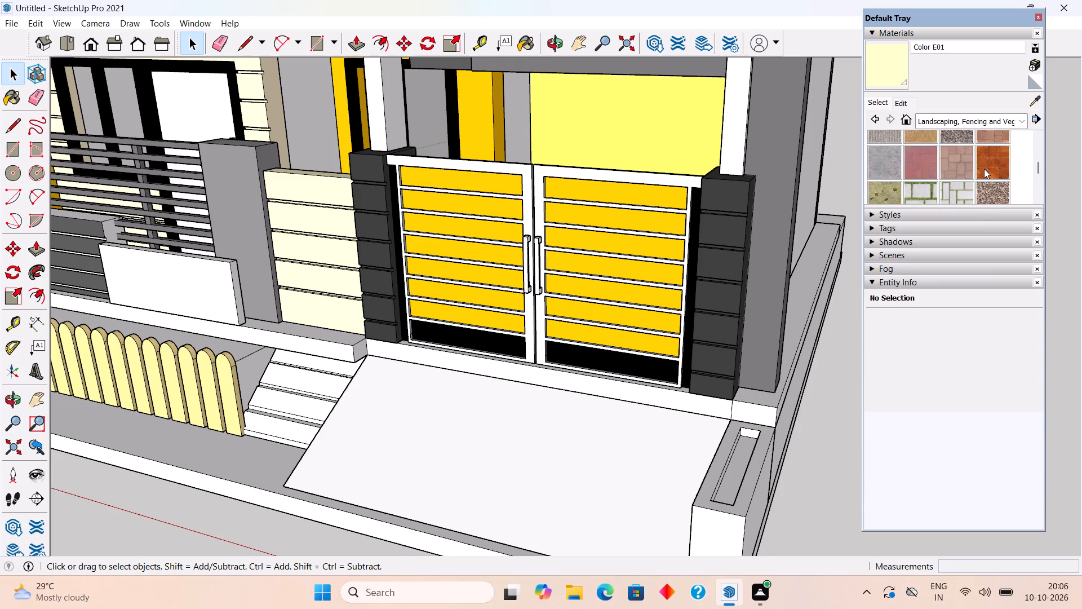
scroll(984, 169, up, 2)
click(995, 147)
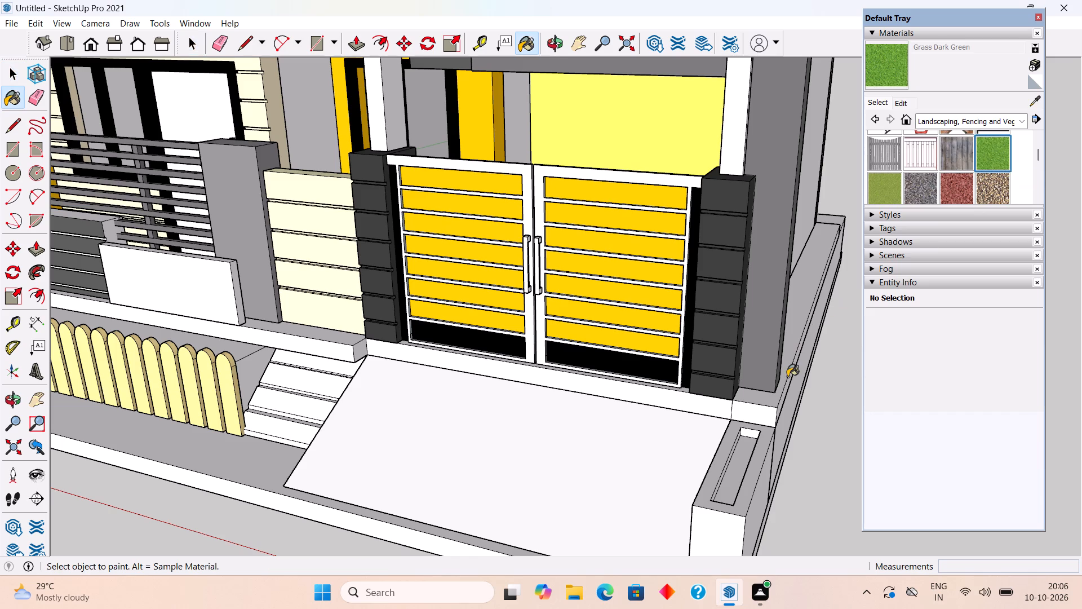
click(729, 480)
Paint the inner side walls of the planter recess with Grass Dark Green.
scroll(729, 480, up, 3)
scroll(760, 422, up, 9)
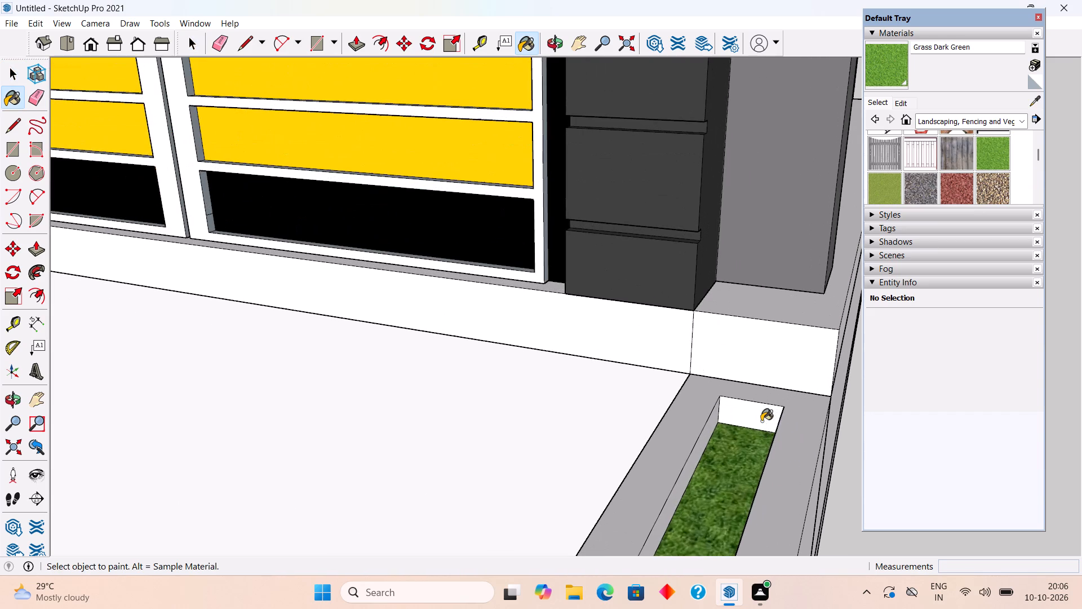
click(762, 421)
click(706, 442)
middle_drag(714, 443, 783, 443)
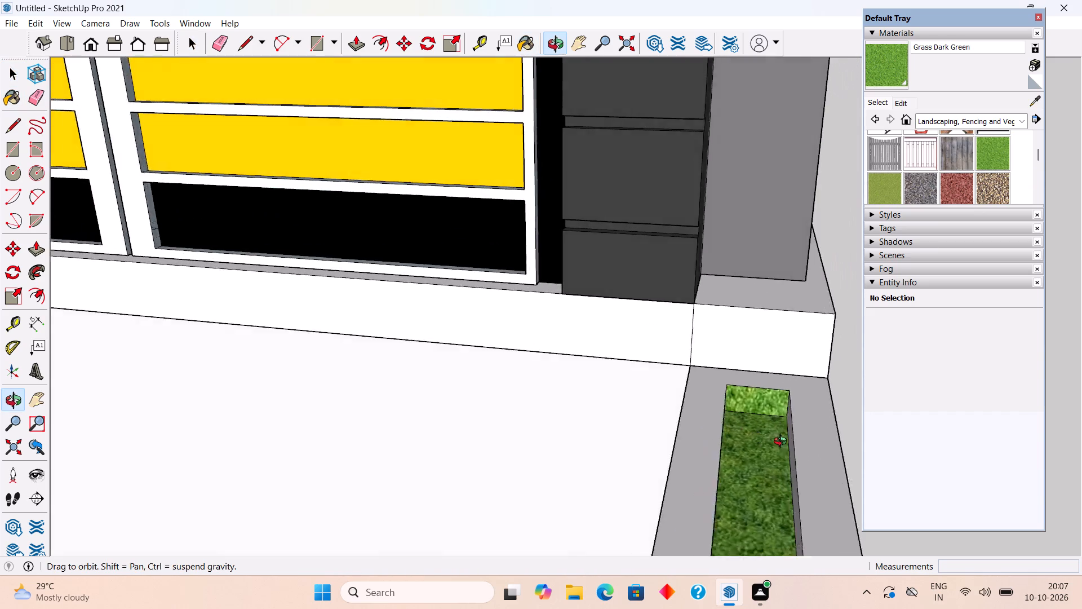
middle_drag(783, 443, 848, 438)
click(839, 460)
scroll(797, 399, down, 11)
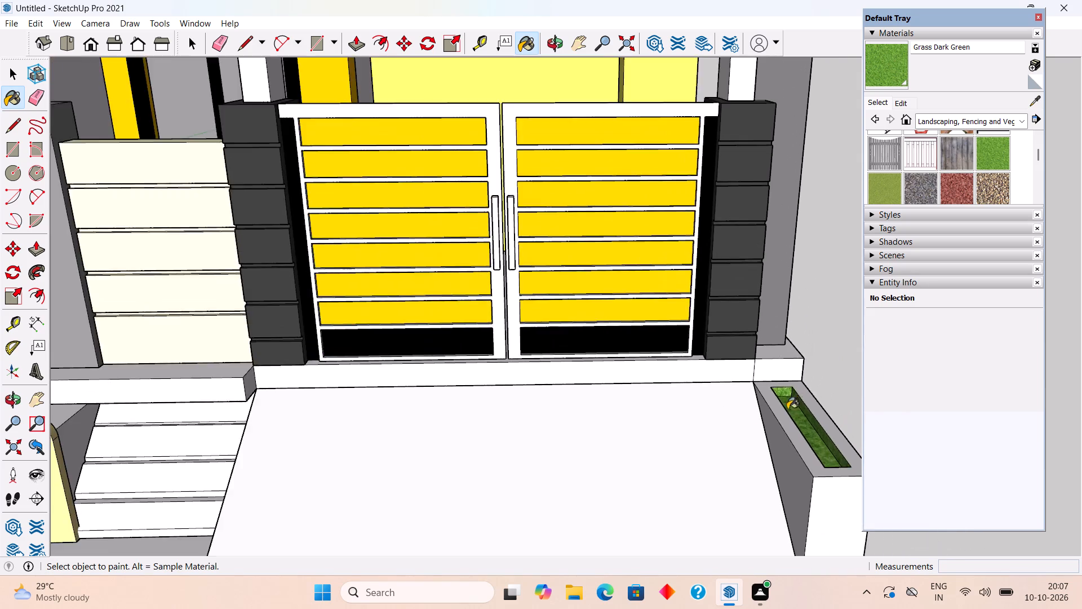
middle_drag(775, 420, 359, 412)
scroll(357, 458, up, 4)
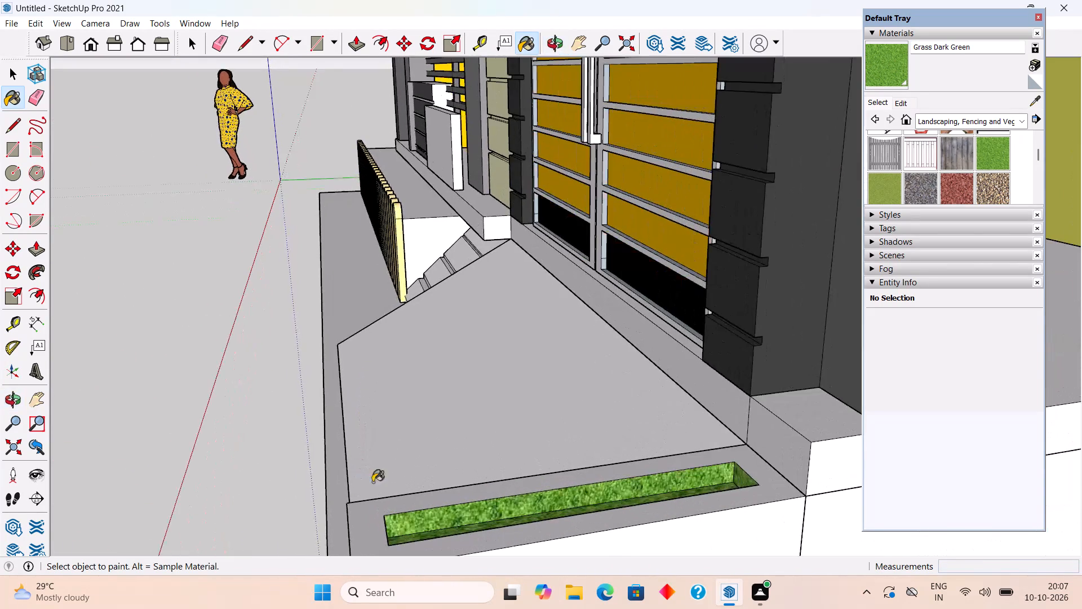
middle_drag(356, 481, 252, 458)
scroll(152, 403, up, 3)
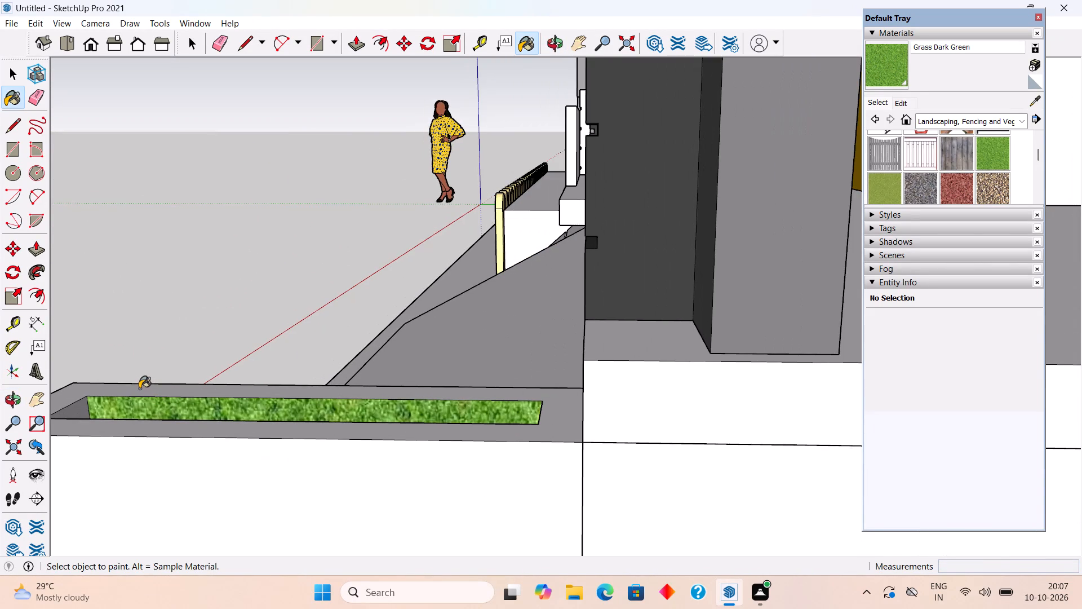
click(64, 413)
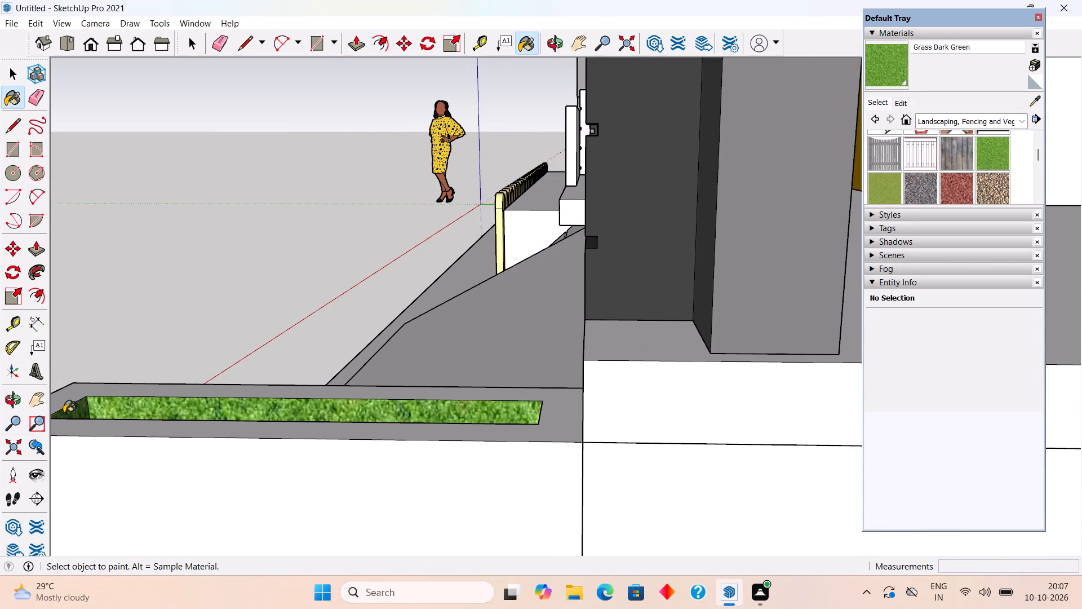
key(space)
Paint the entrance ramp with Stone Flagstone Ashlar from the Brick, Cladding and Siding materials.
middle_drag(134, 430, 648, 389)
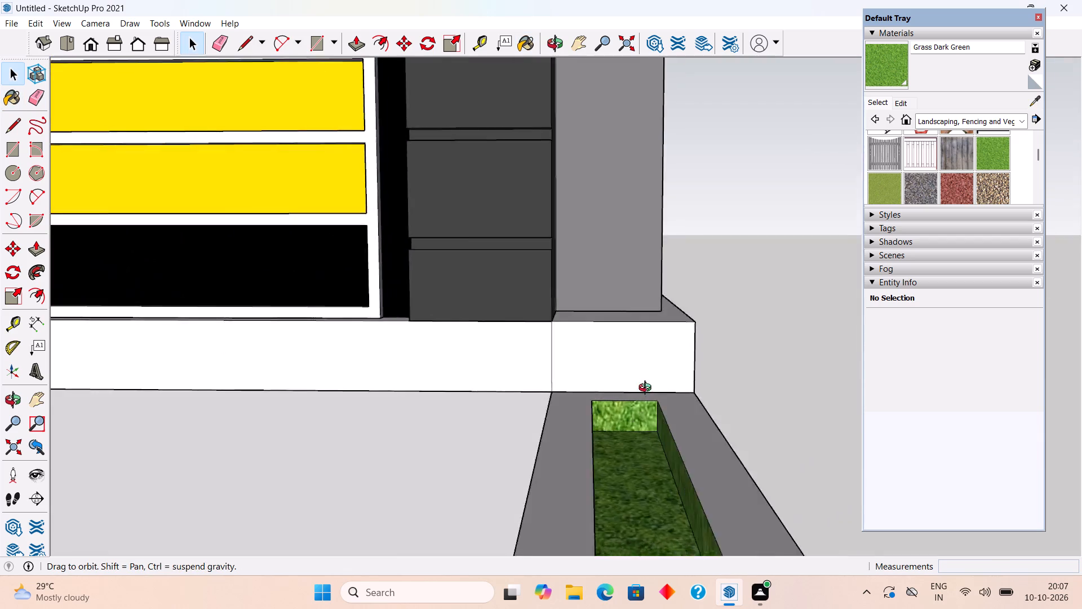
middle_drag(648, 389, 663, 465)
scroll(663, 465, down, 13)
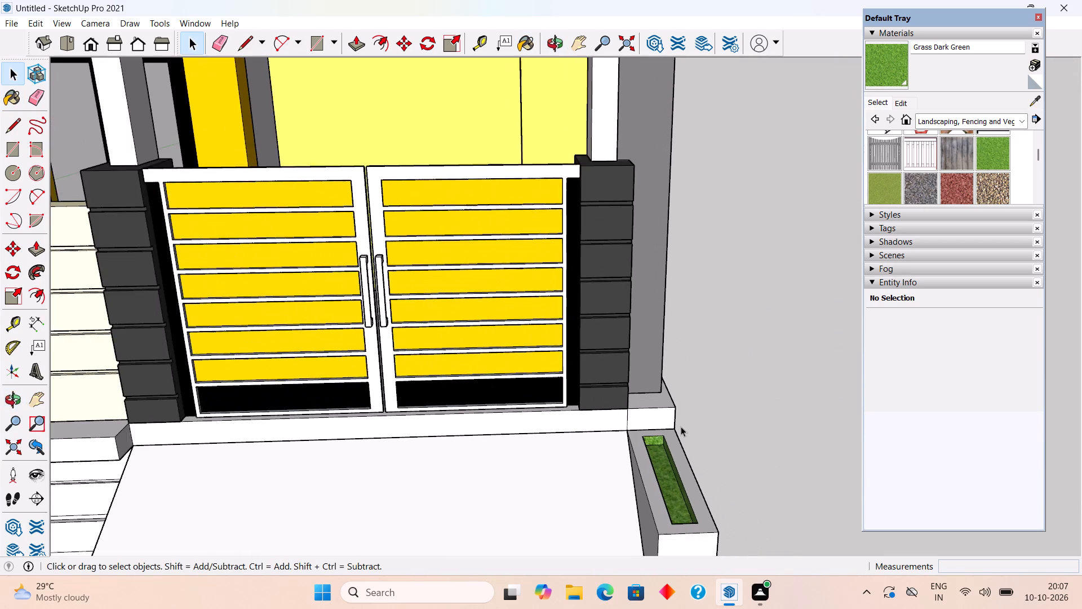
scroll(681, 426, down, 1)
click(928, 121)
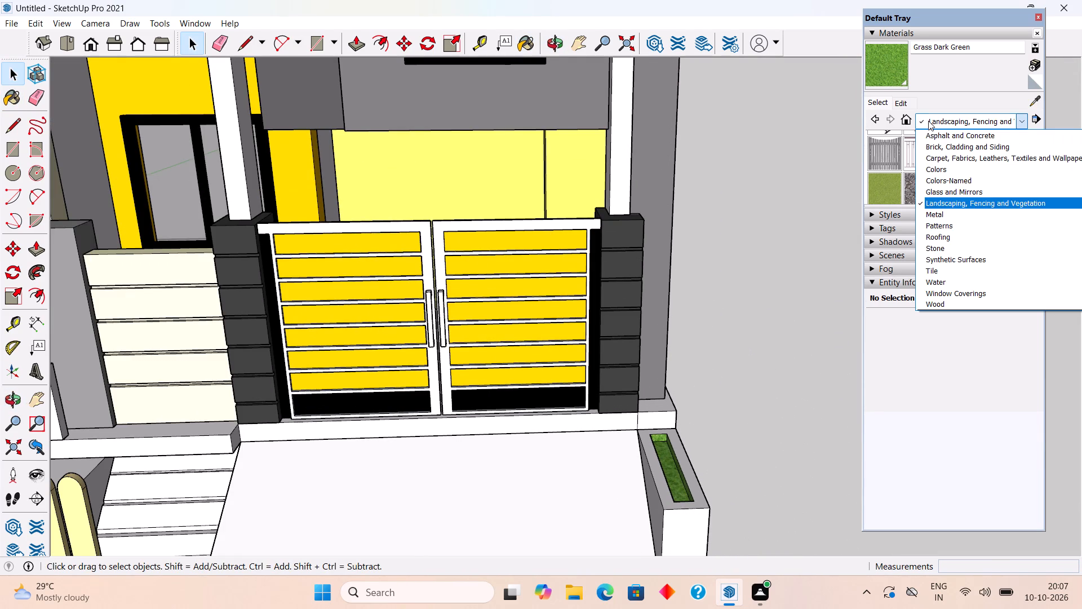
click(932, 143)
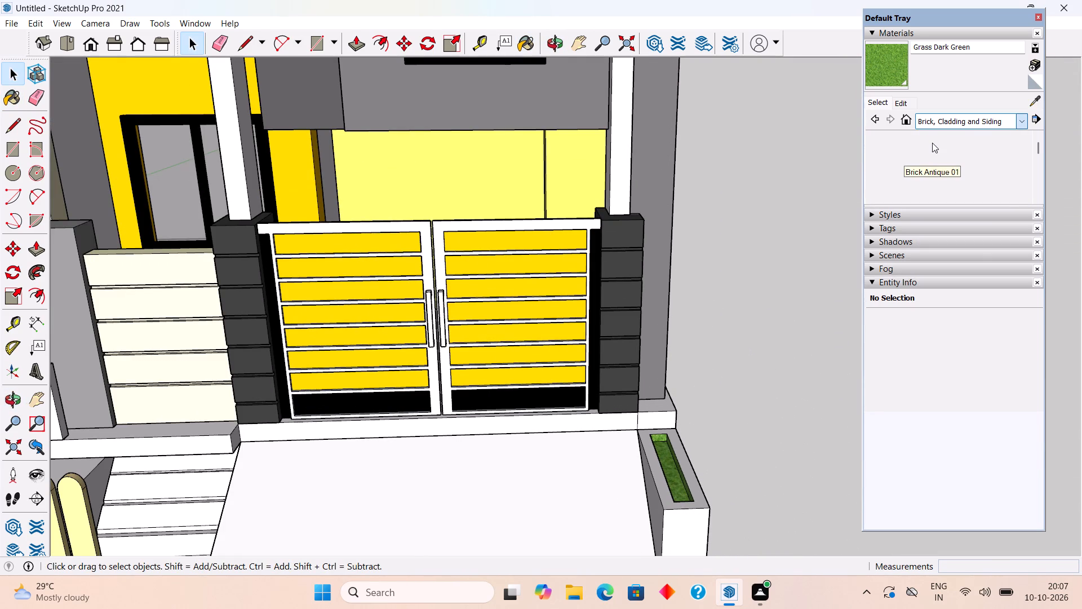
scroll(932, 143, down, 1)
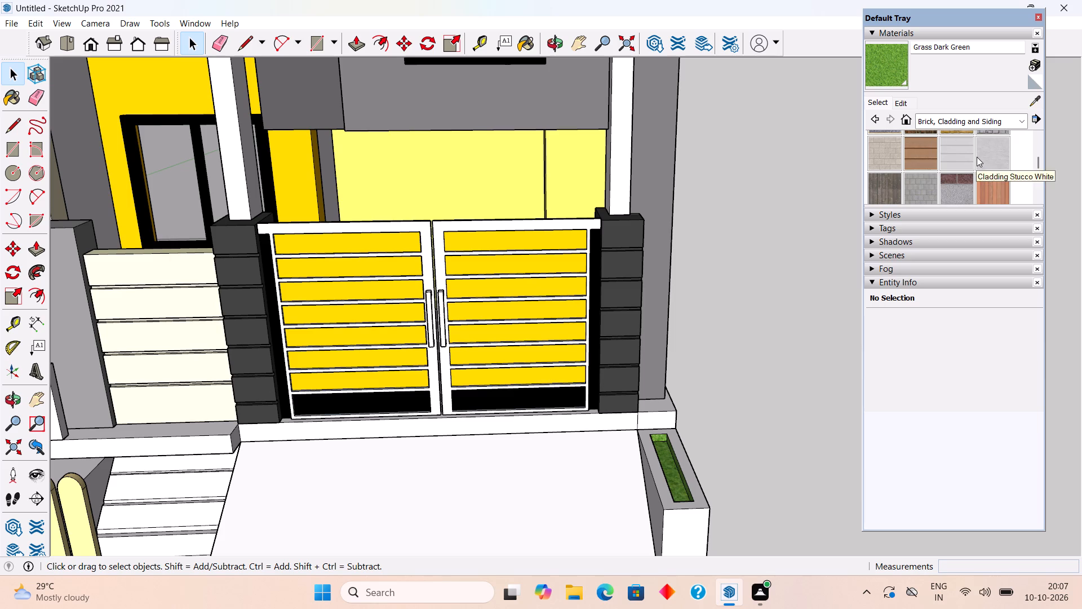
scroll(978, 157, down, 2)
scroll(978, 157, up, 1)
click(987, 170)
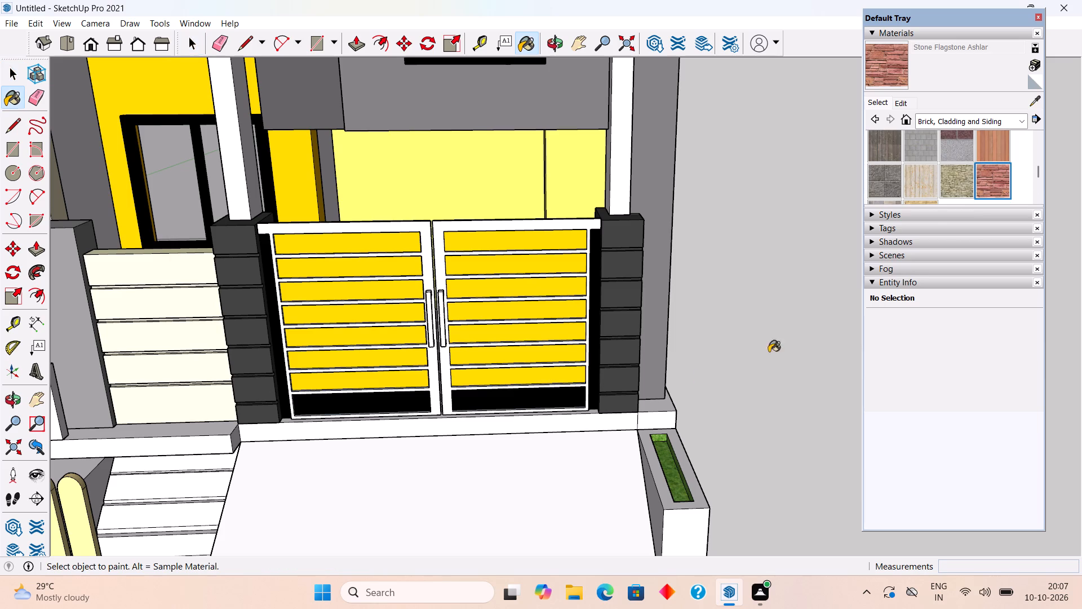
click(458, 493)
Brighten the colour of the Stone Flagstone Ashlar material on the ramp.
scroll(461, 491, down, 11)
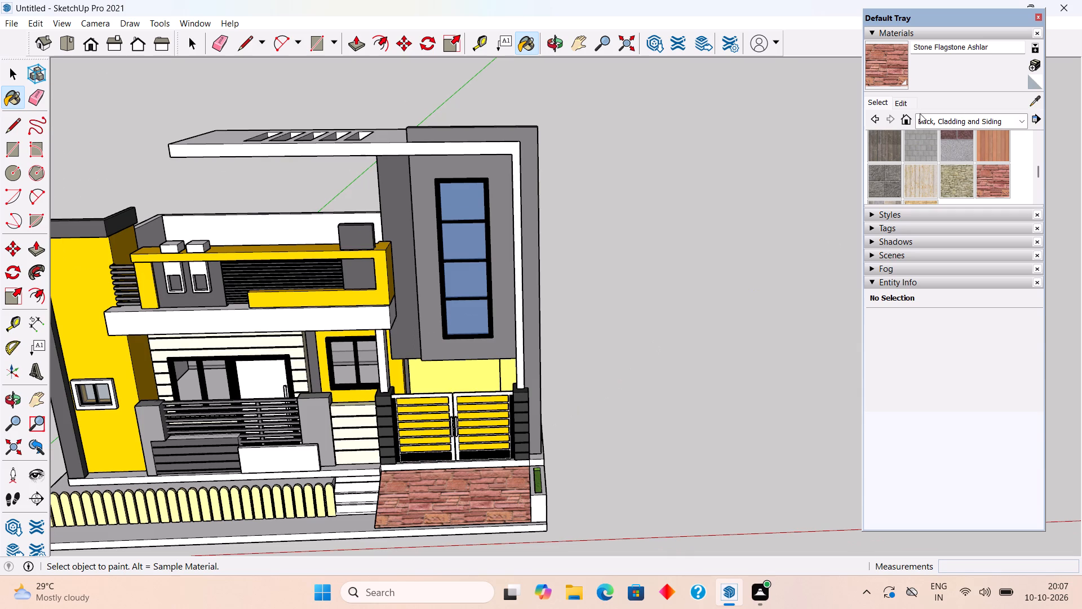
click(908, 102)
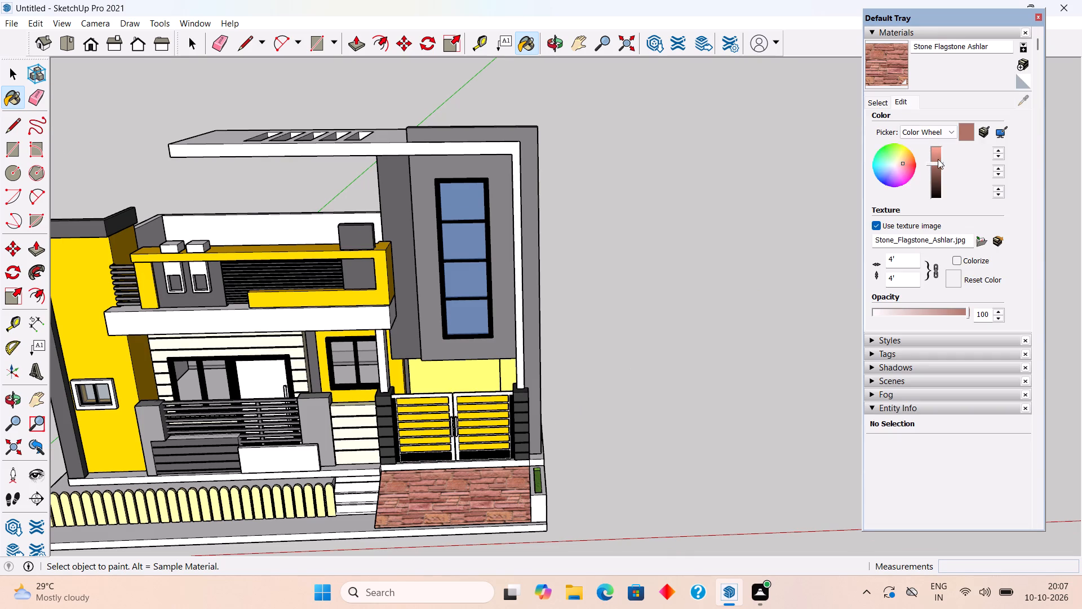
drag(940, 162, 940, 155)
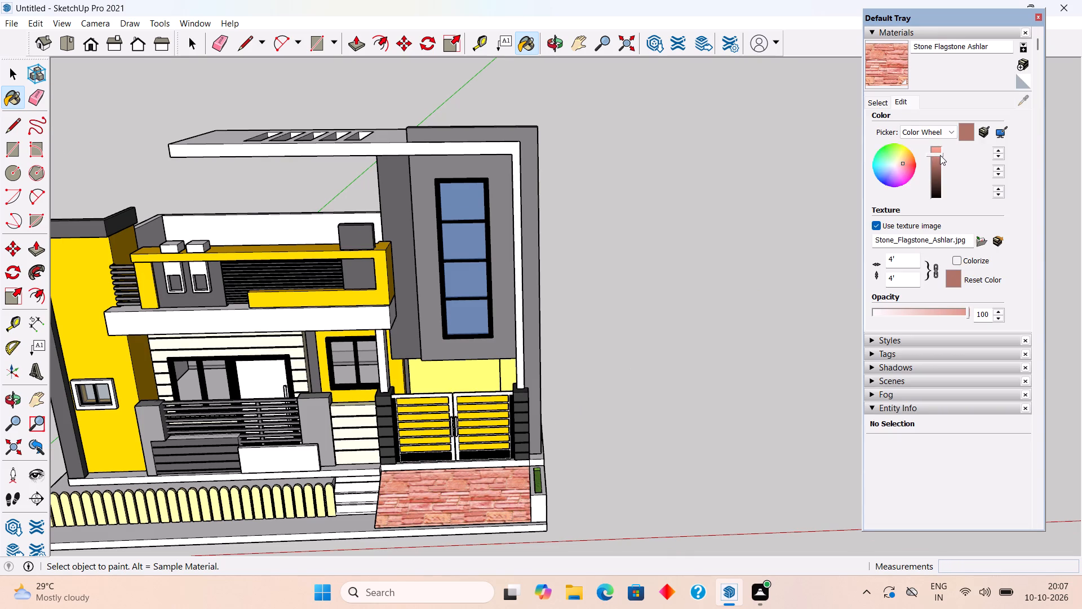
drag(940, 155, 940, 153)
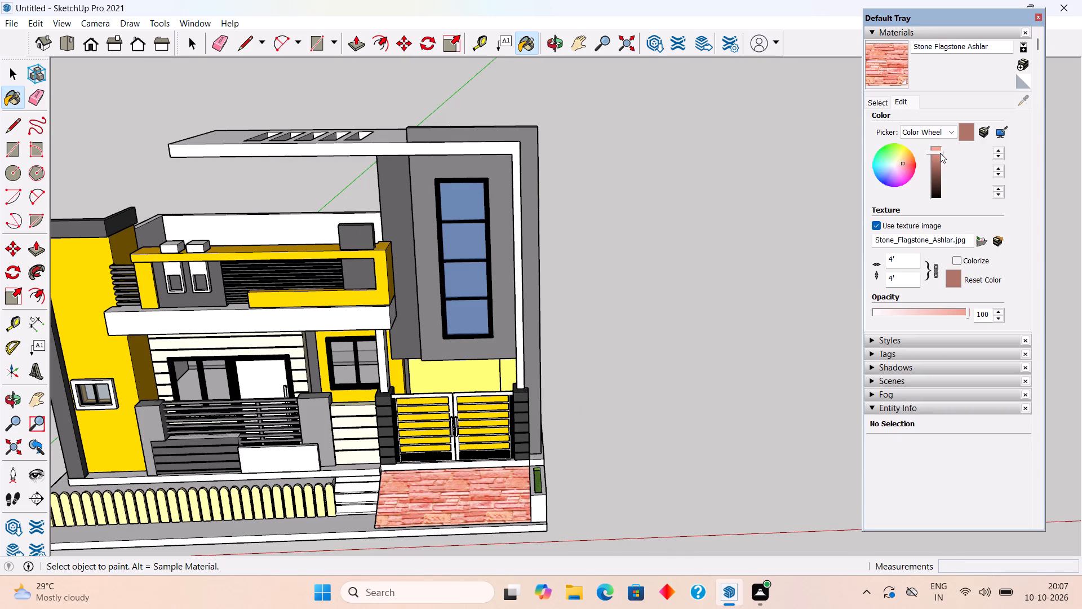
drag(940, 153, 940, 156)
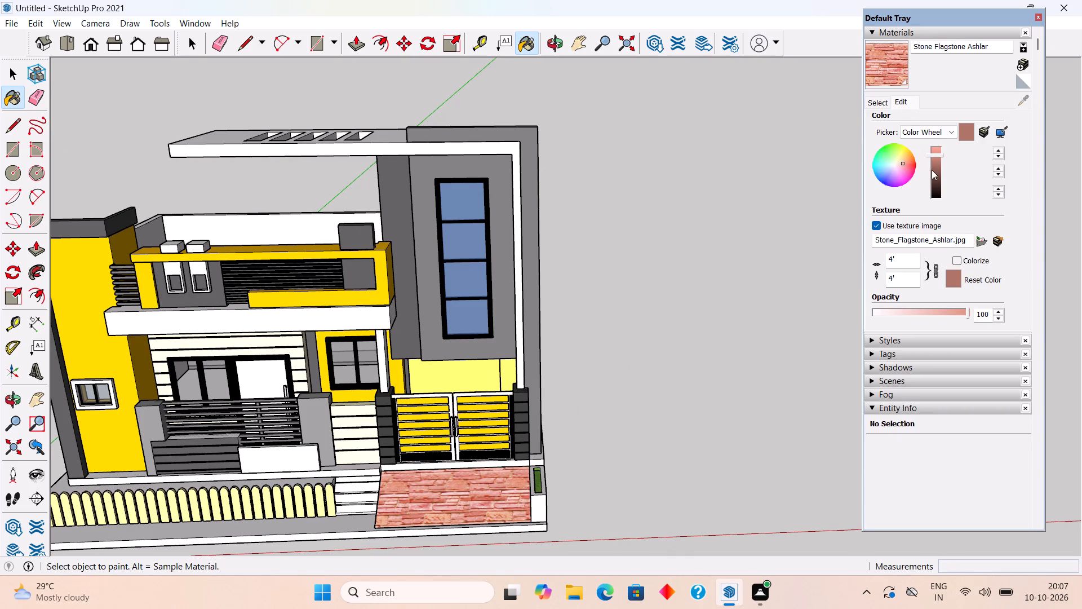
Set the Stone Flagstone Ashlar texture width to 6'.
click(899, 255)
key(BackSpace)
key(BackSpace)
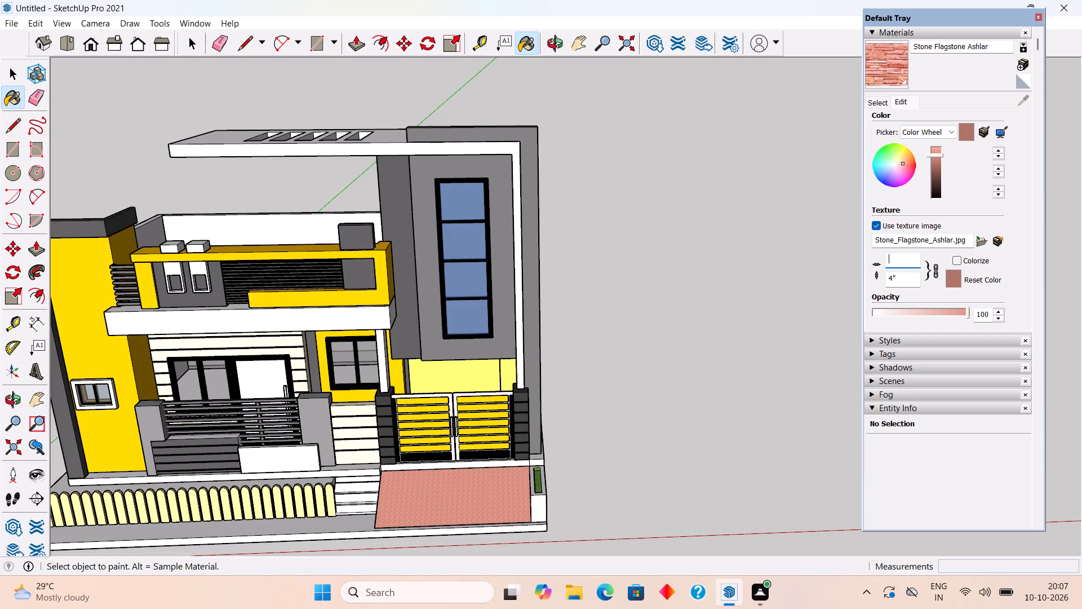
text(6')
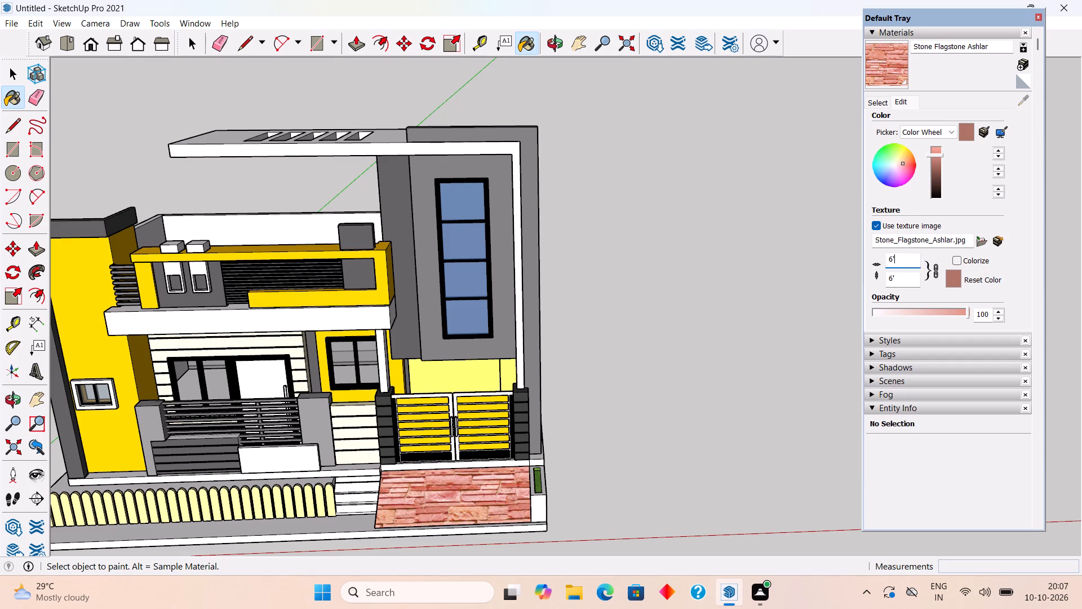
Set the Stone Flagstone Ashlar texture size to 1' by 1'.
key(BackSpace)
key(BackSpace)
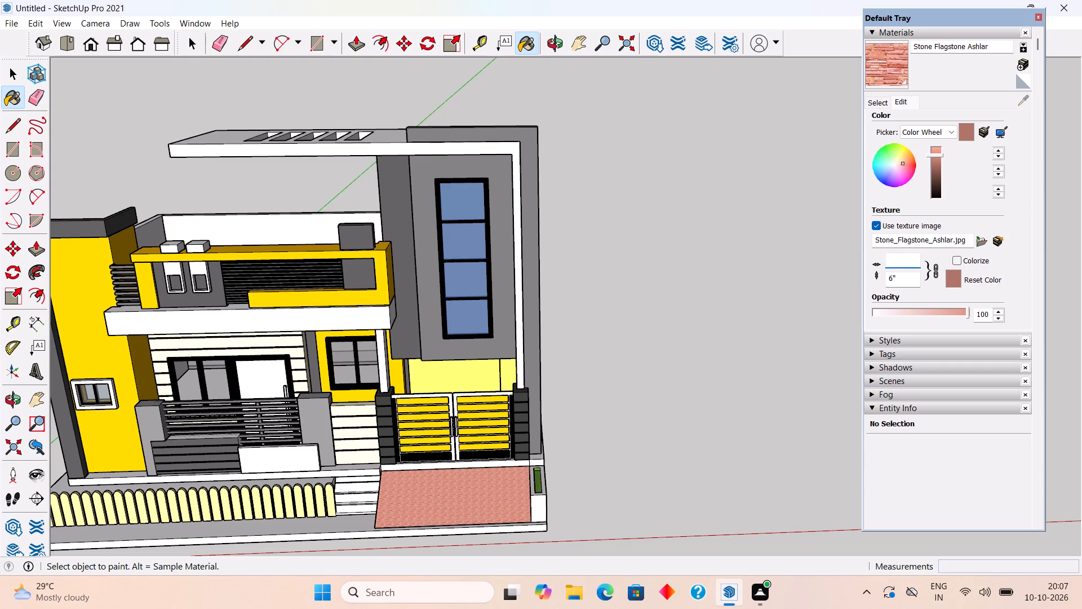
key(1)
key(apostrophe)
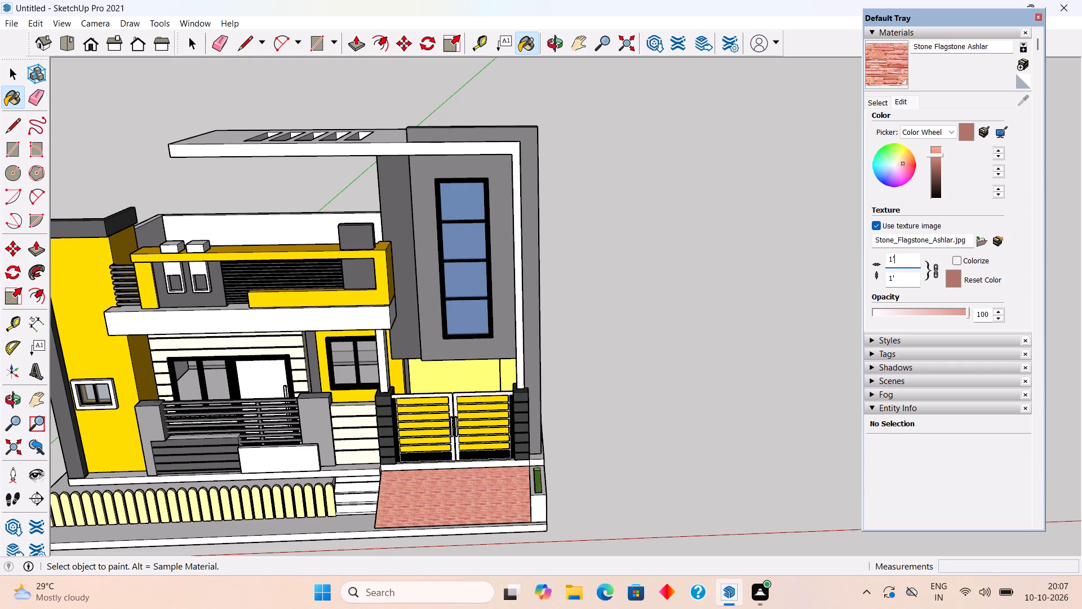
key(space)
click(768, 306)
key(space)
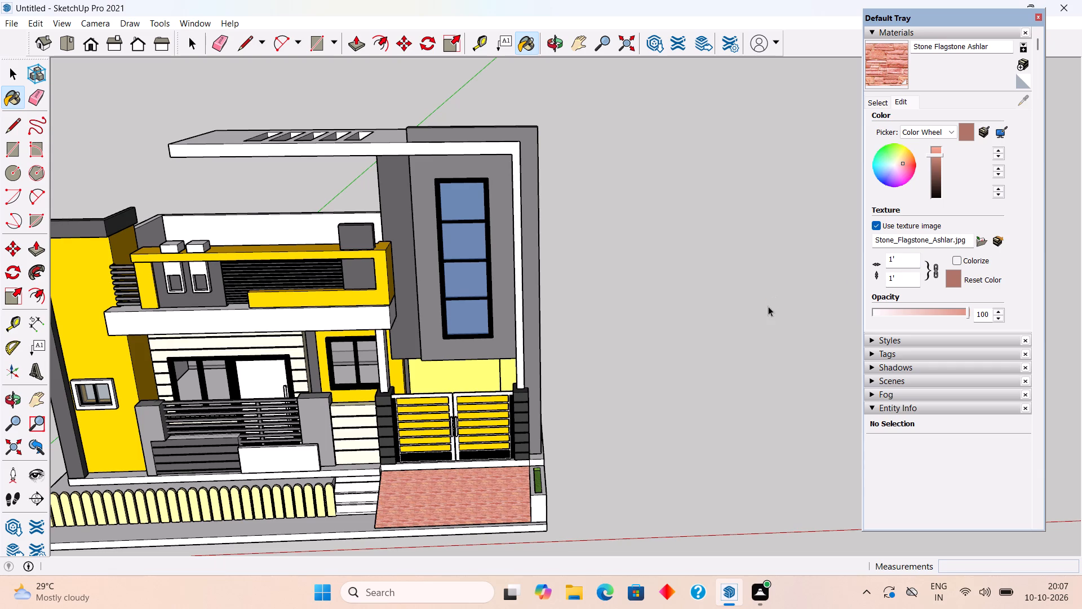
click(768, 306)
Paint the entrance steps beside the ramp with Cladding Stucco White from the Brick, Cladding and Siding materials.
middle_drag(605, 439, 715, 343)
scroll(715, 336, down, 3)
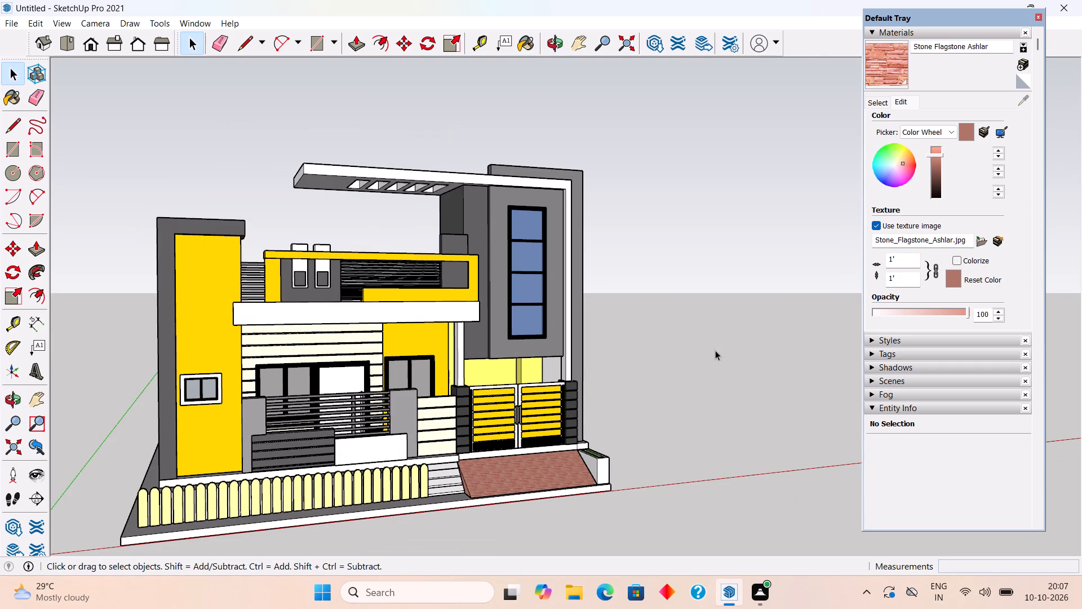
click(877, 98)
scroll(932, 144, up, 2)
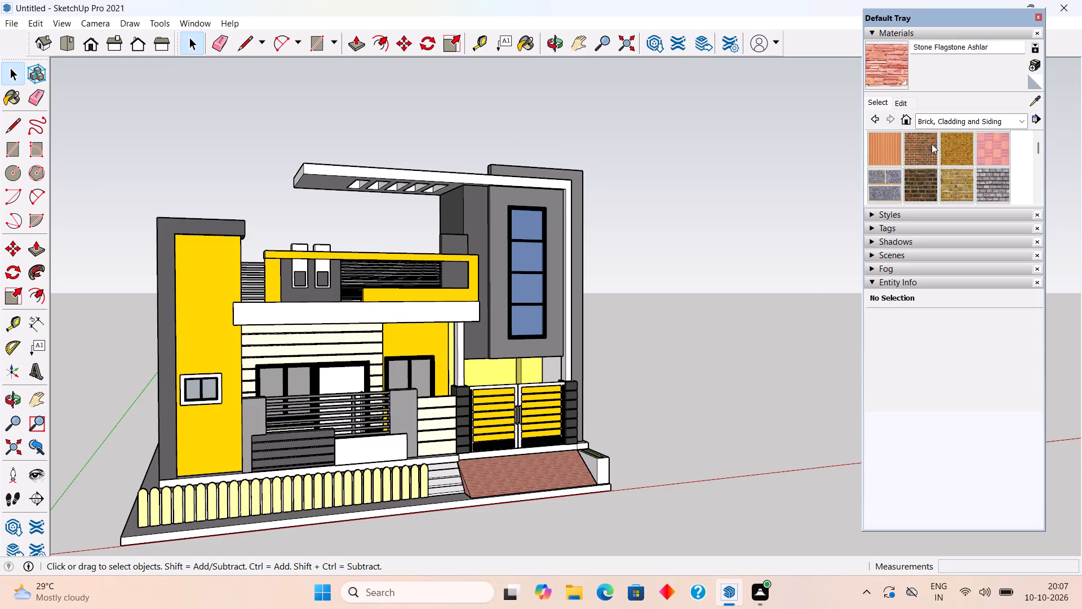
scroll(932, 144, up, 2)
scroll(934, 142, down, 1)
scroll(934, 142, up, 1)
scroll(934, 142, down, 1)
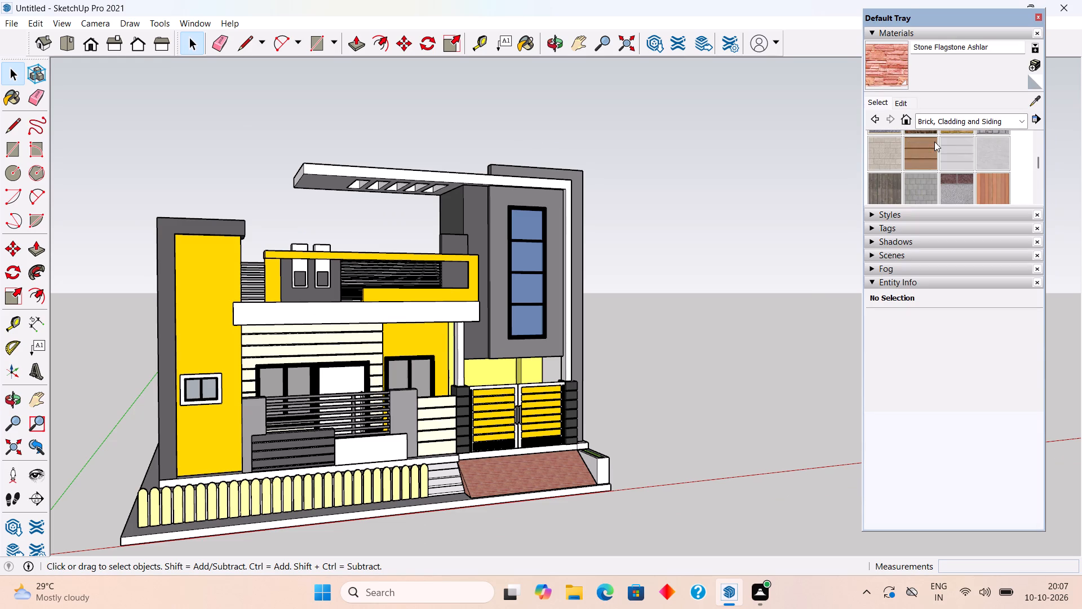
click(1003, 149)
click(437, 479)
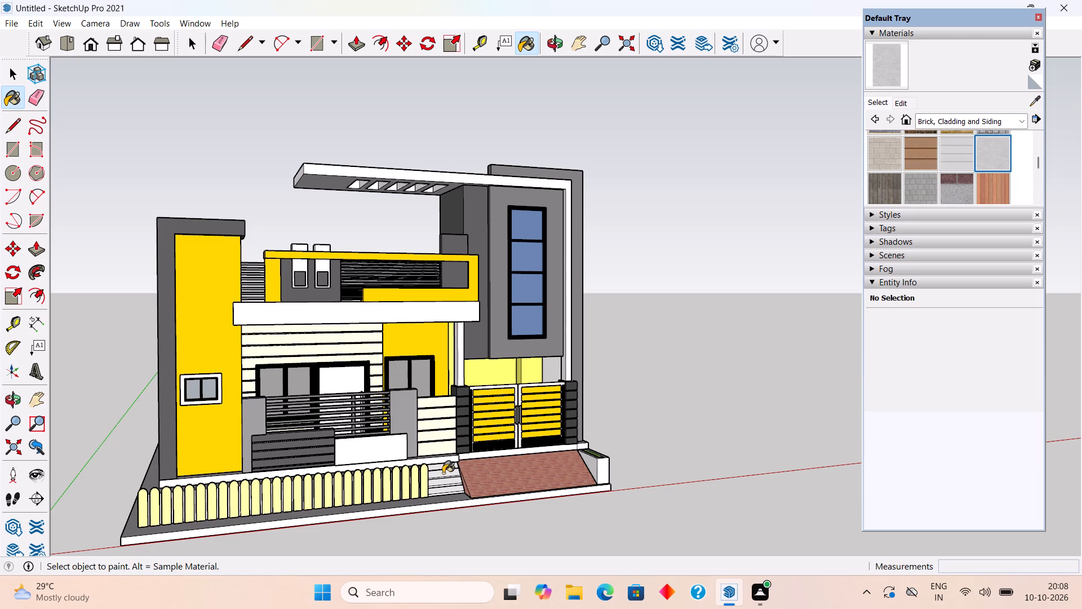
scroll(443, 473, up, 12)
scroll(444, 473, down, 5)
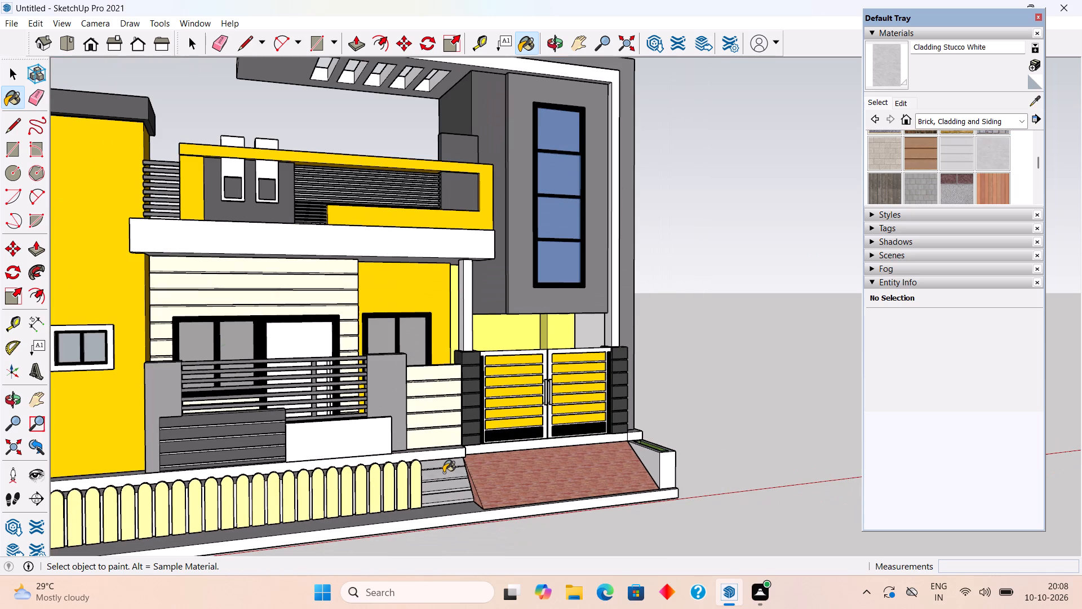
Scale the ramp group by 1.00, 1.25 along green and blue so its upper edge meets the bottom of the gate.
middle_drag(443, 472, 276, 608)
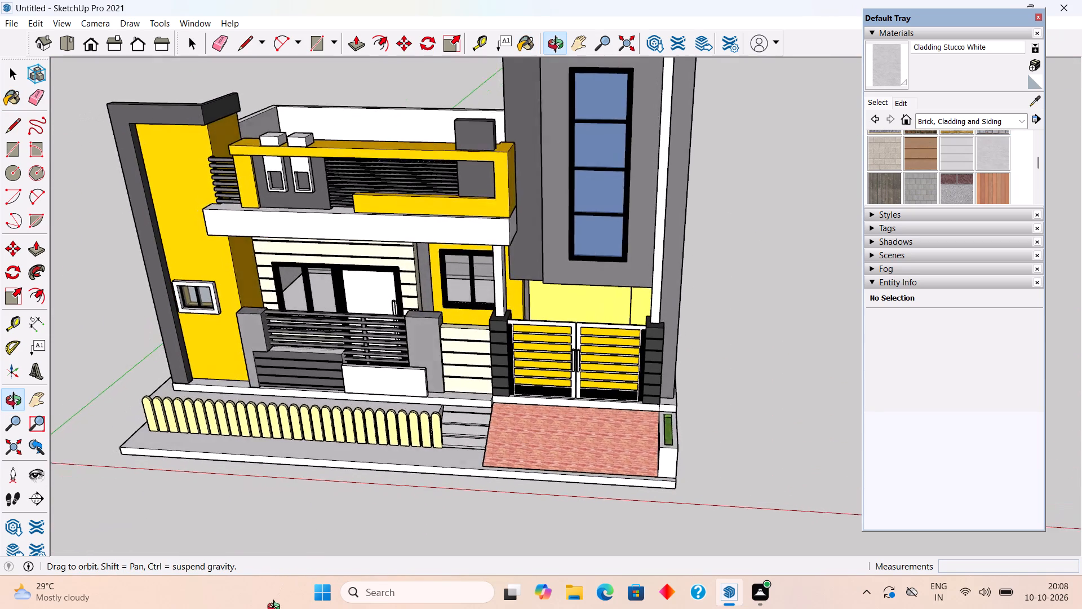
middle_drag(276, 608, 377, 520)
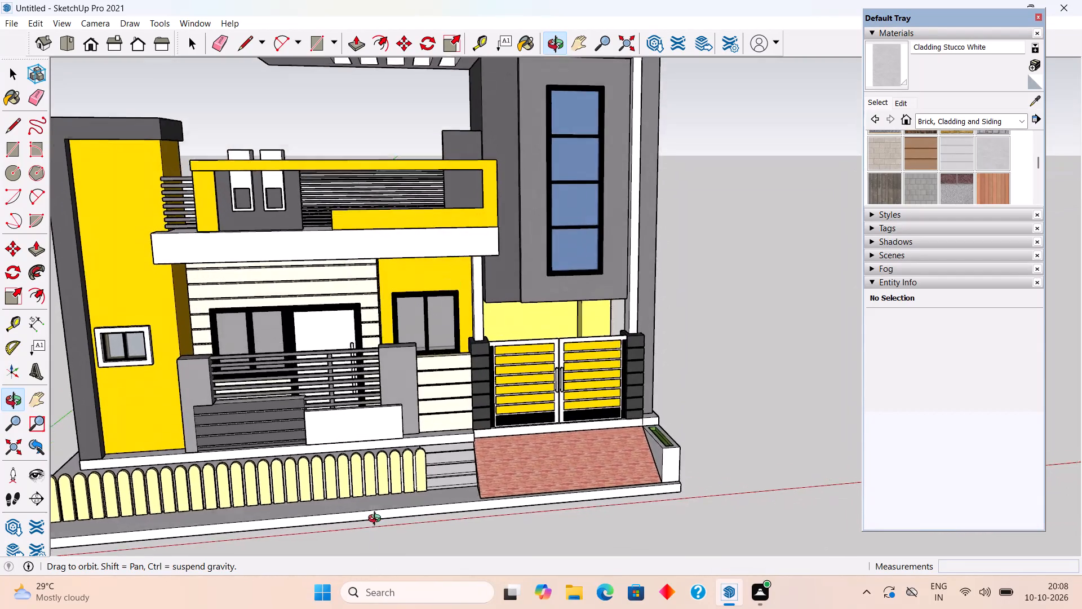
middle_drag(377, 520, 387, 474)
scroll(389, 473, down, 3)
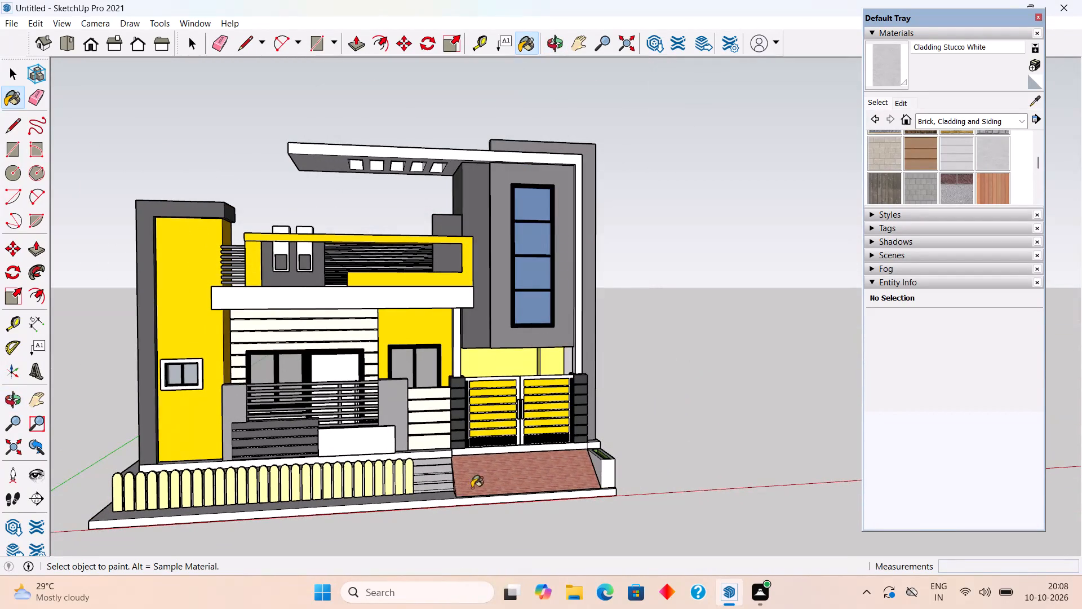
key(space)
middle_drag(451, 504, 347, 497)
scroll(347, 497, up, 2)
scroll(549, 434, up, 2)
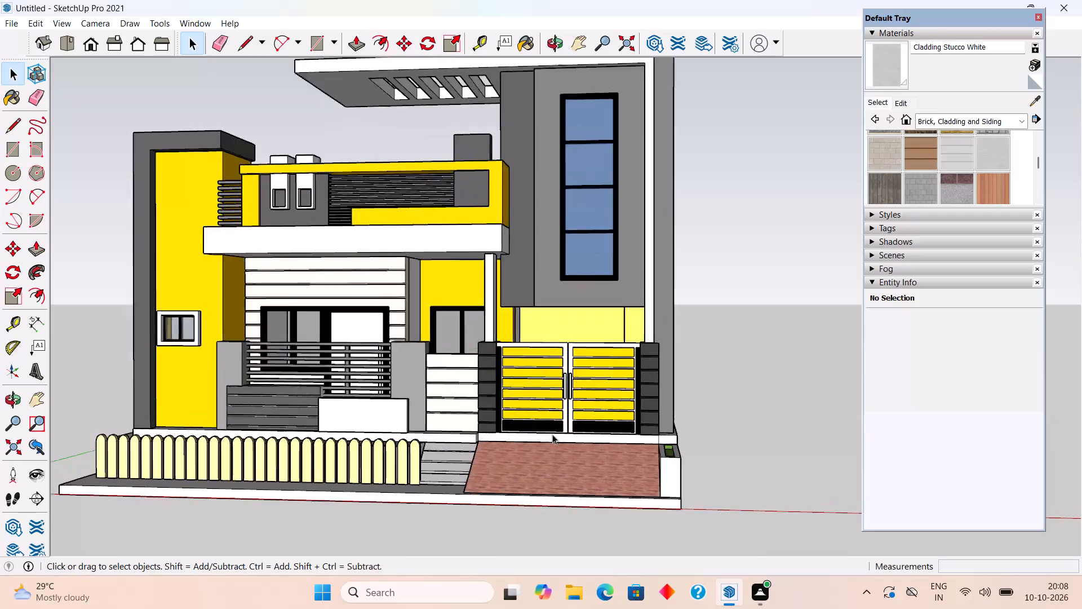
scroll(552, 434, up, 3)
middle_drag(558, 467, 591, 541)
click(530, 506)
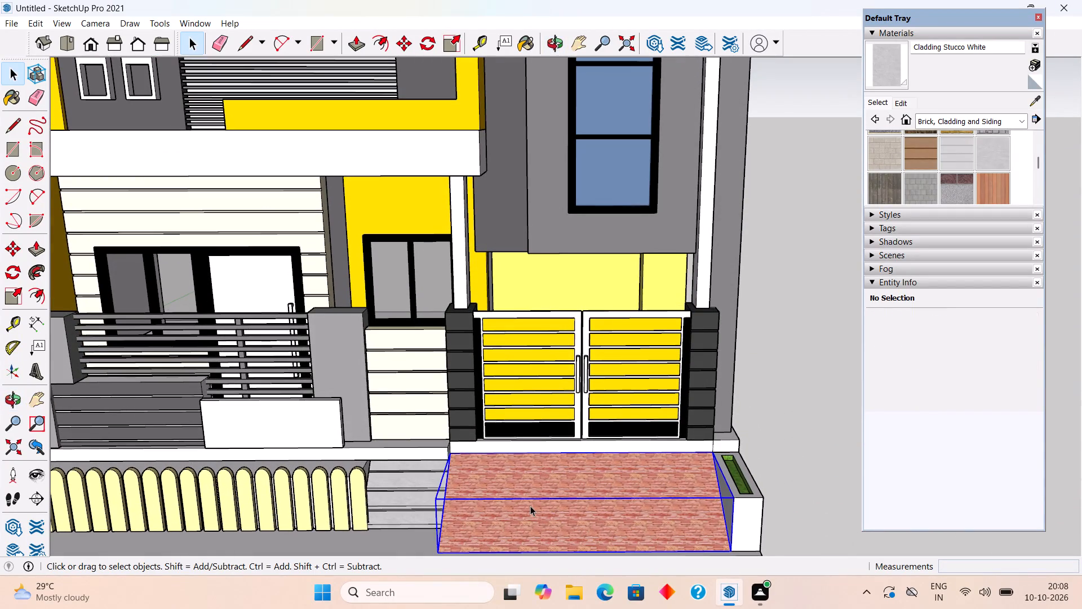
scroll(530, 506, up, 3)
key(s)
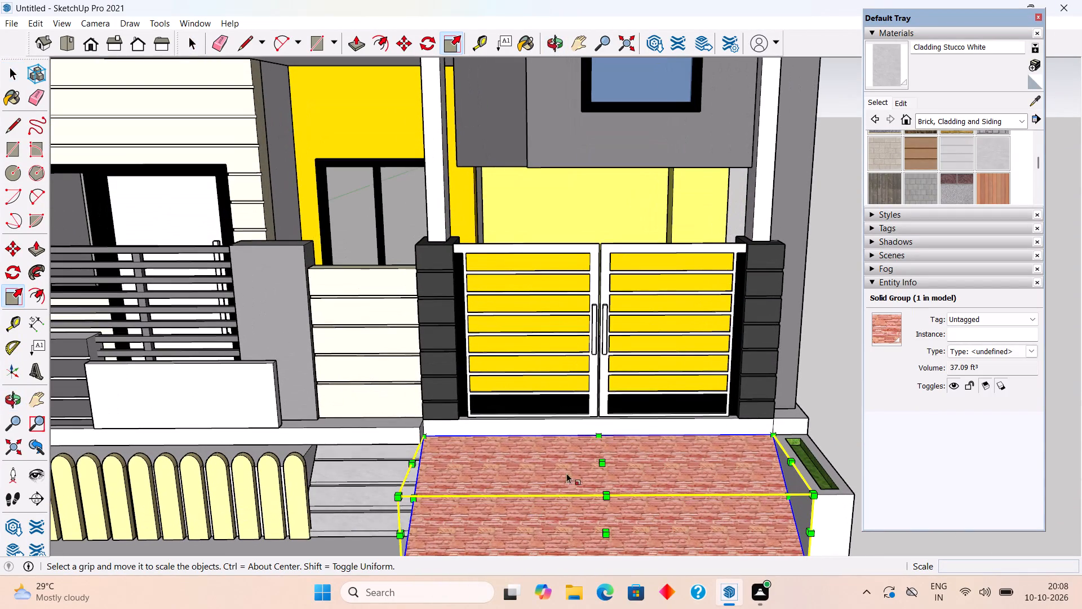
click(597, 436)
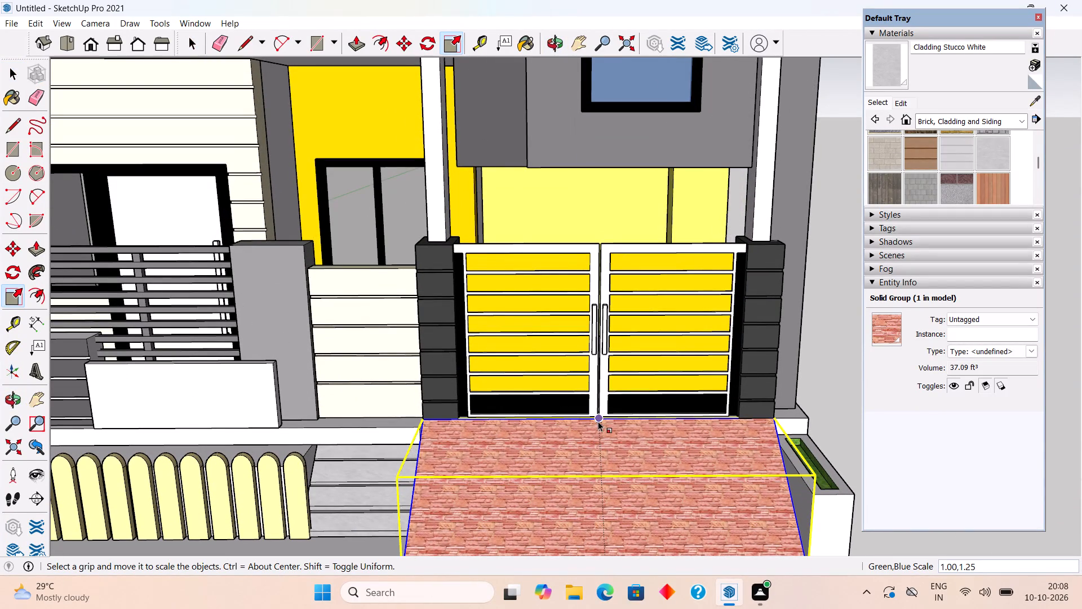
click(598, 421)
key(space)
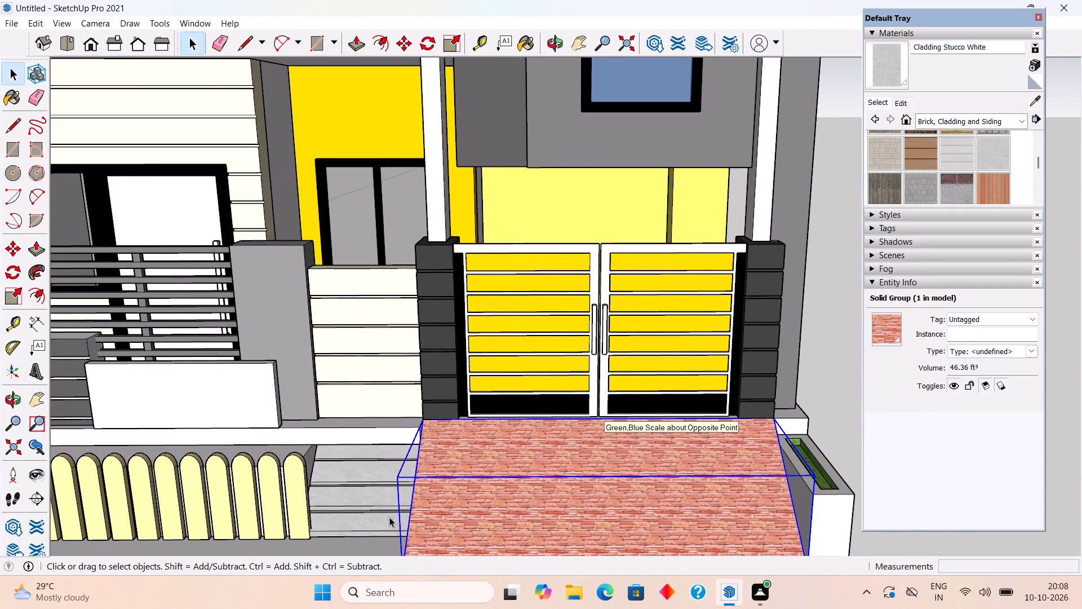
Scale the entrance steps group by 1.00, 1.25 along red and blue so its top aligns with the plinth's upper surface.
click(348, 501)
scroll(348, 499, up, 8)
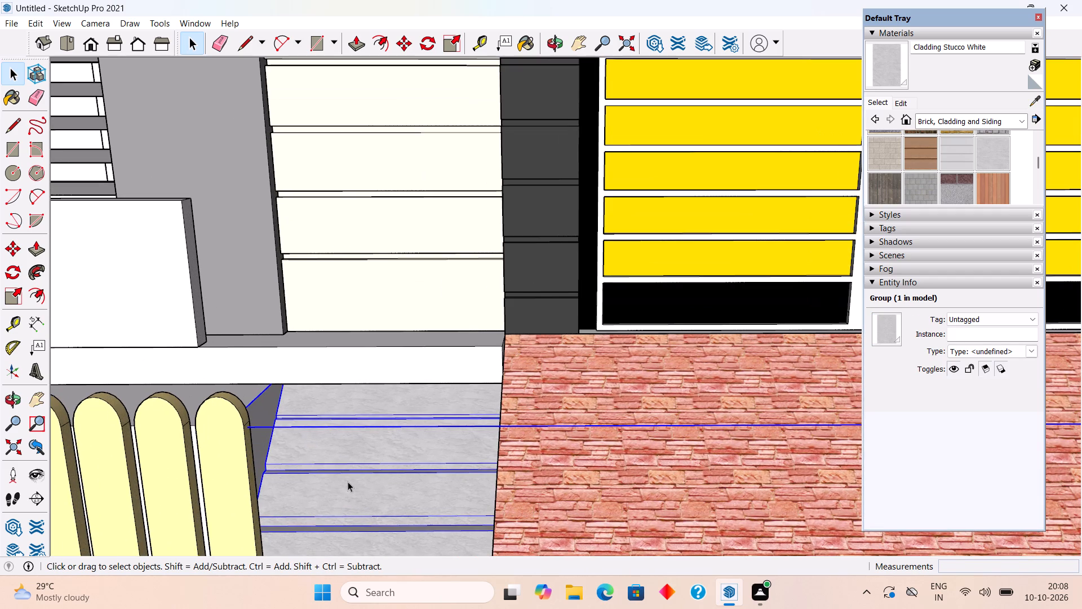
key(s)
click(311, 399)
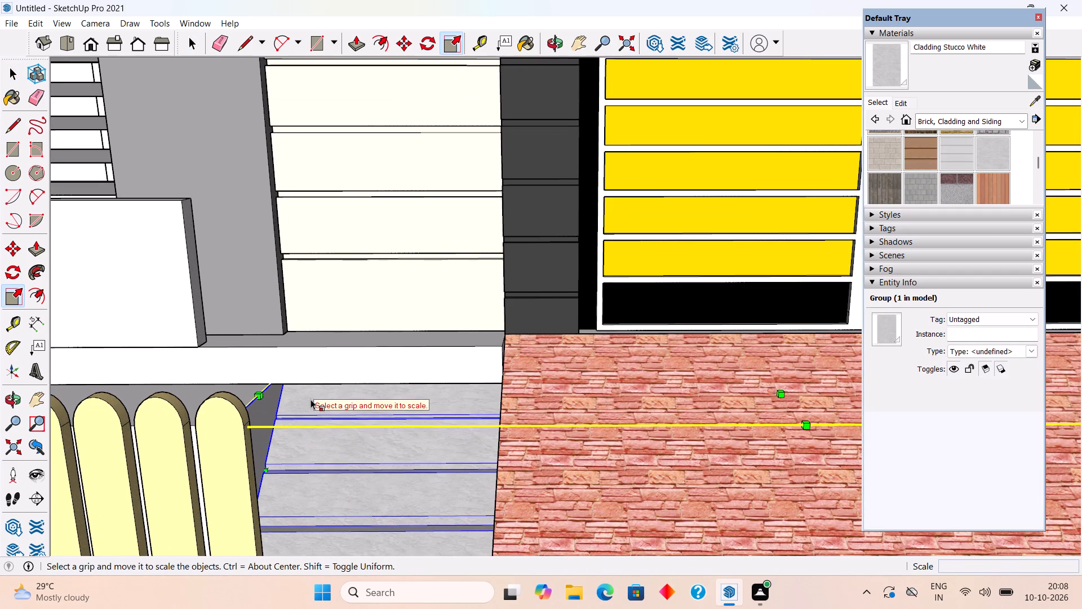
click(255, 393)
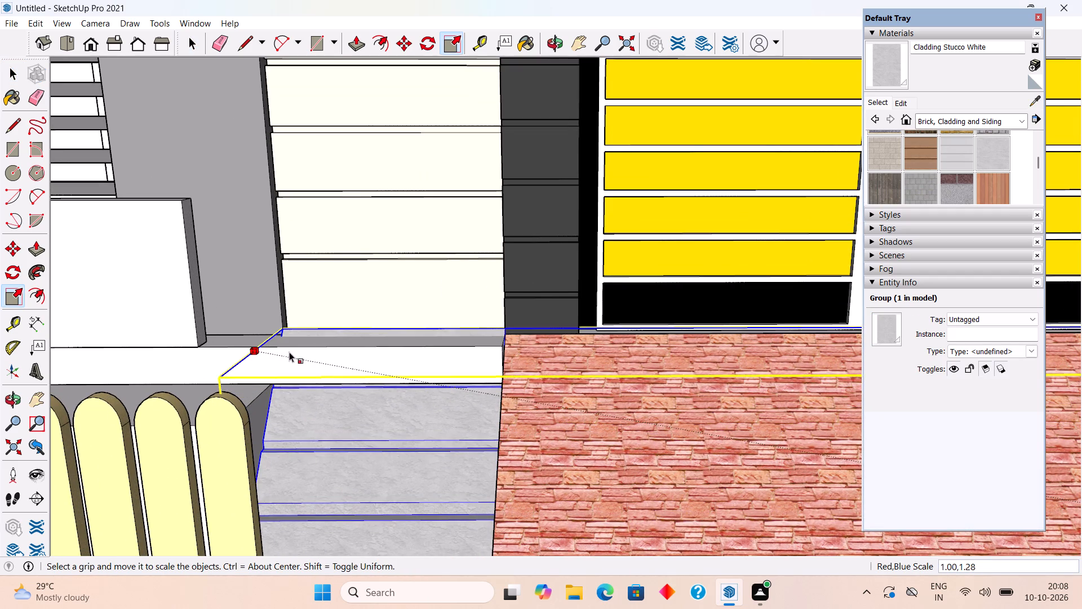
click(291, 357)
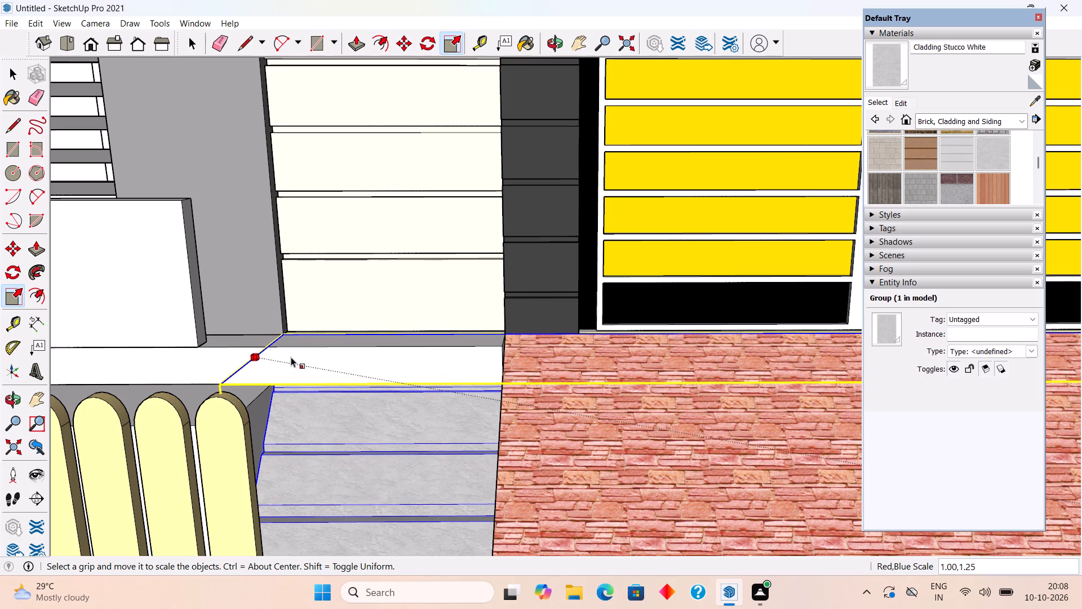
key(space)
scroll(291, 357, down, 12)
click(342, 512)
Examine the entrance ramp, steps and planter, and the whole house from the front and both sides.
middle_drag(341, 448, 342, 448)
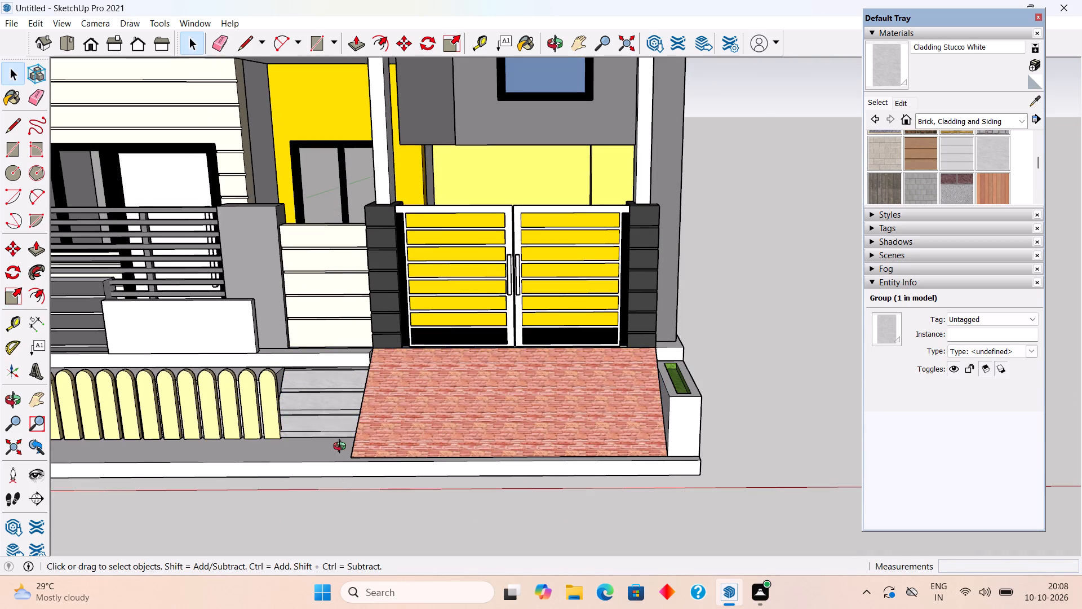
middle_drag(342, 448, 351, 473)
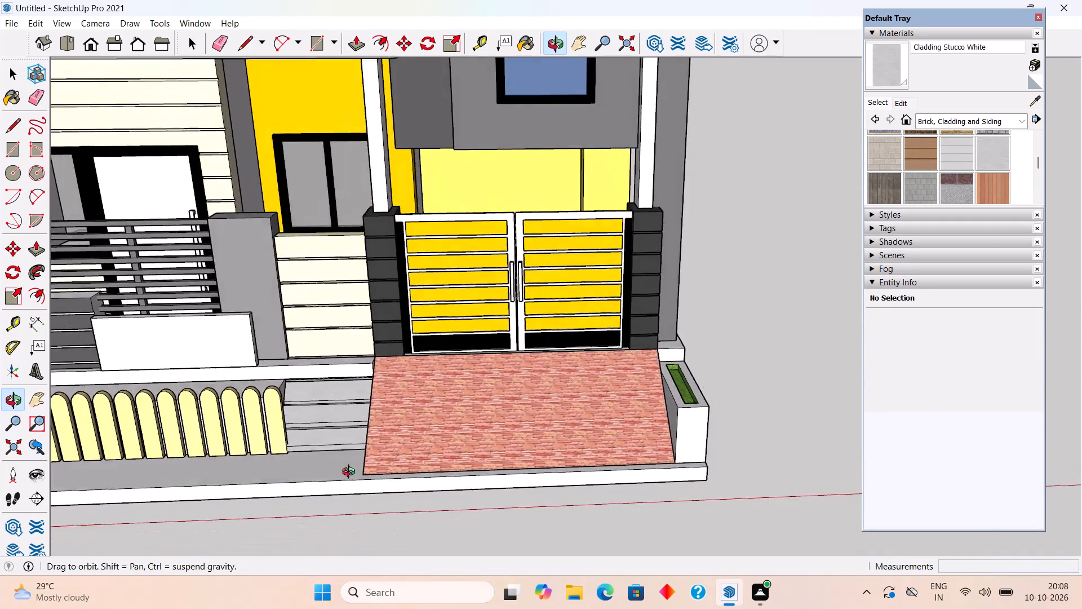
middle_drag(351, 473, 353, 404)
scroll(354, 404, up, 2)
scroll(356, 403, down, 4)
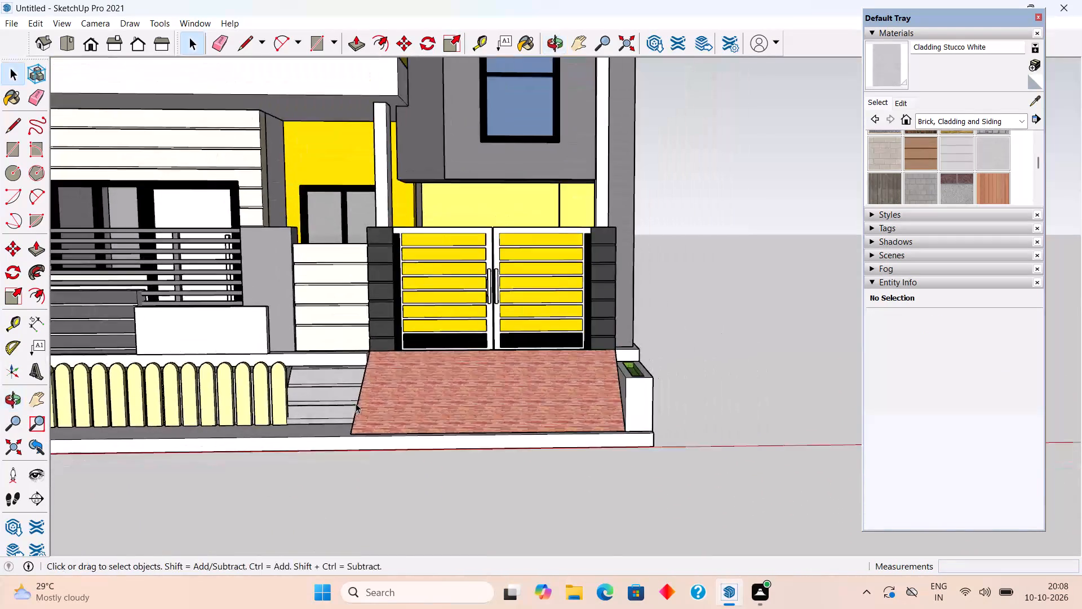
scroll(356, 403, down, 1)
scroll(639, 363, up, 1)
scroll(590, 377, up, 6)
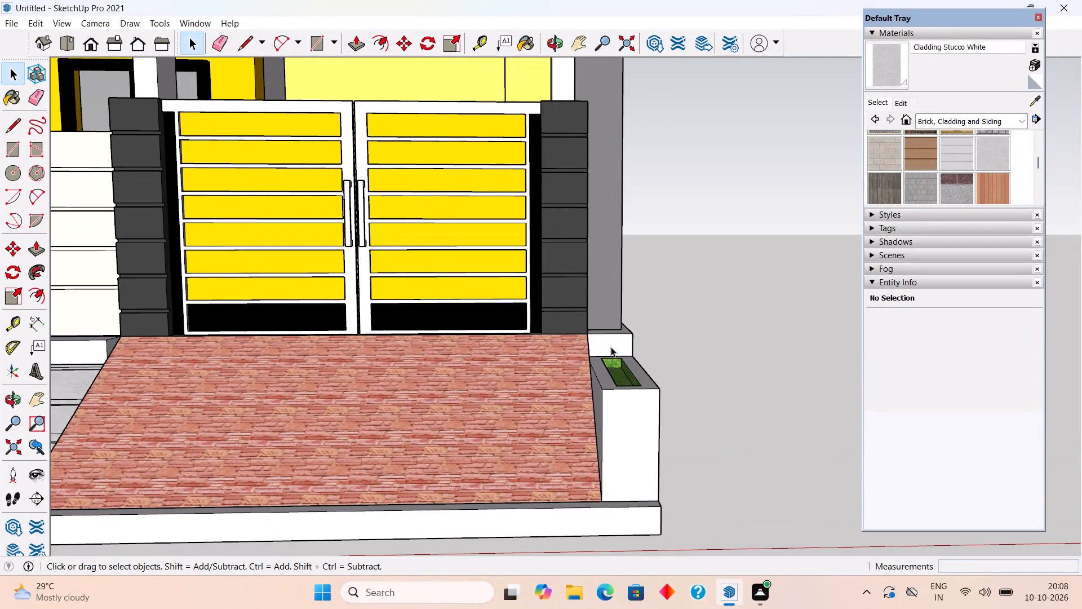
middle_drag(611, 347, 326, 484)
scroll(323, 487, down, 1)
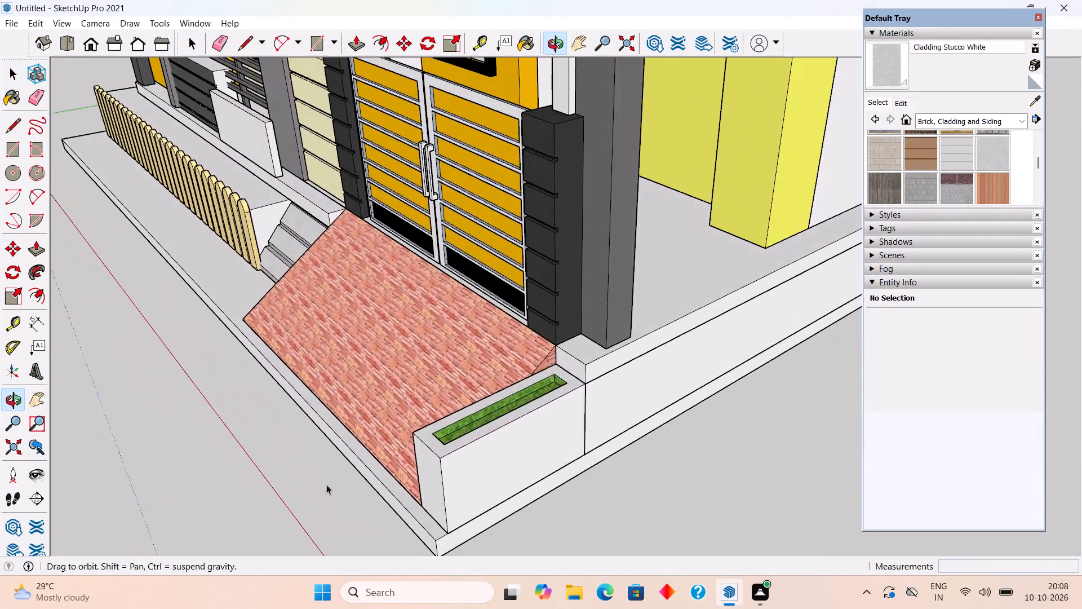
middle_drag(326, 484, 326, 484)
scroll(326, 484, down, 2)
scroll(331, 476, up, 1)
scroll(331, 476, down, 6)
middle_drag(664, 399, 430, 425)
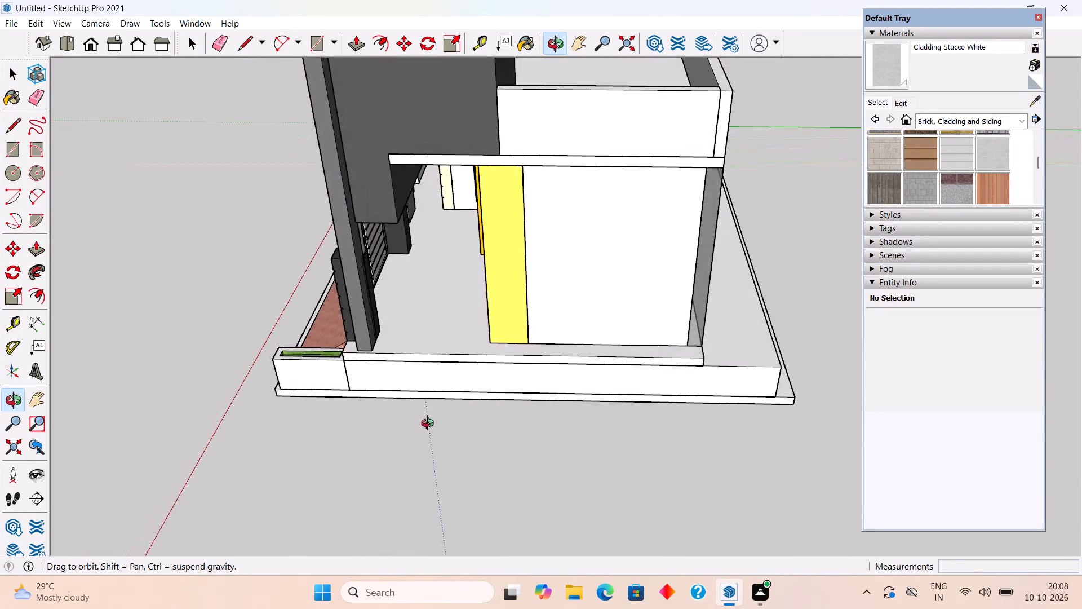
middle_drag(430, 425, 946, 315)
scroll(279, 464, down, 5)
middle_drag(249, 468, 311, 443)
scroll(311, 443, down, 4)
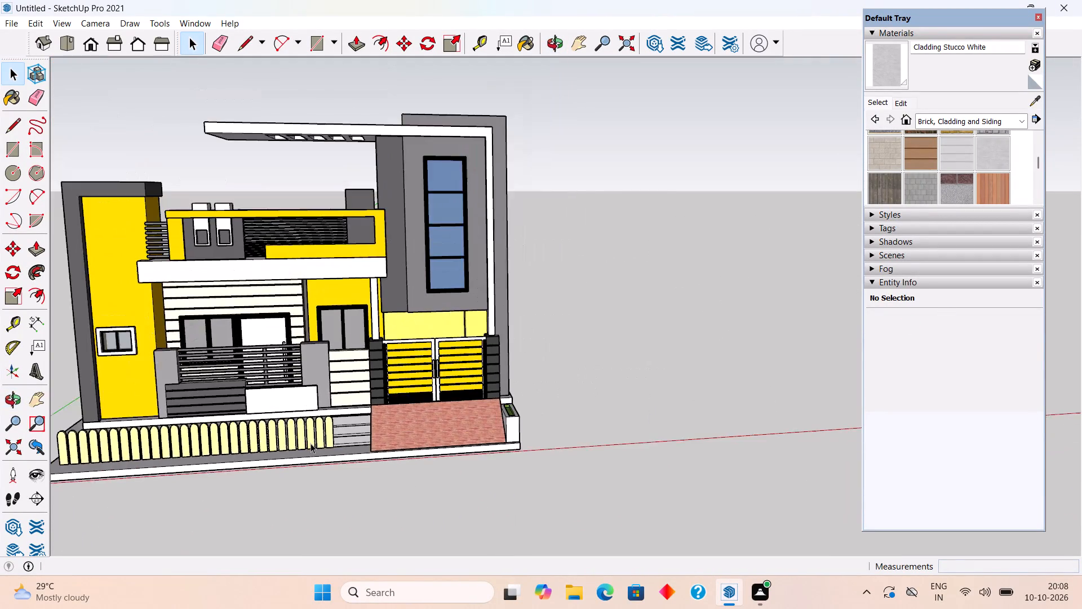
scroll(311, 443, down, 4)
scroll(149, 487, up, 8)
middle_drag(132, 472, 96, 463)
scroll(96, 463, up, 1)
scroll(178, 433, down, 4)
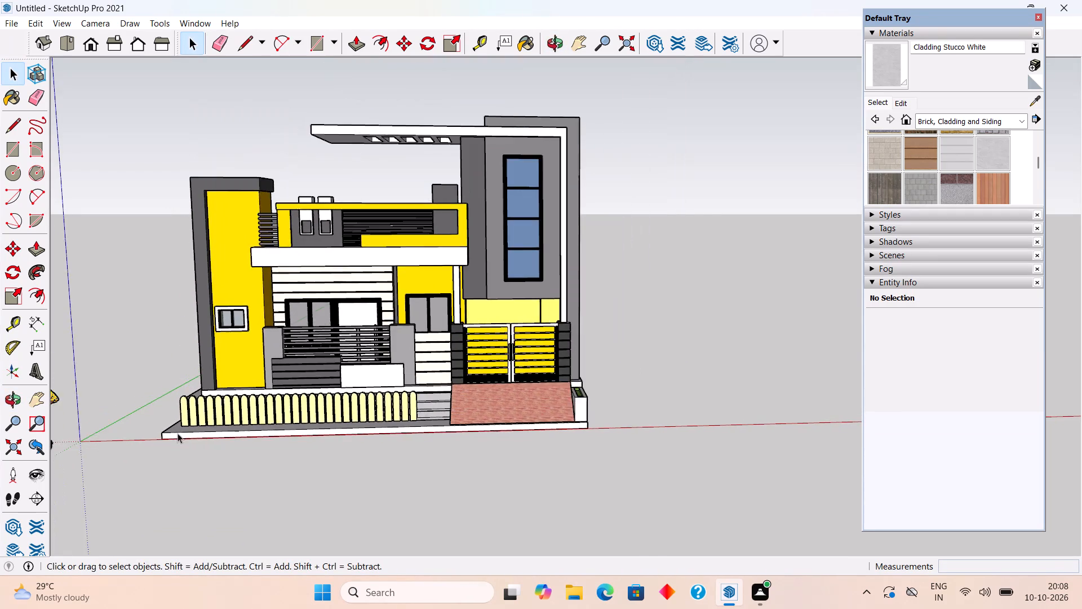
scroll(162, 379, up, 4)
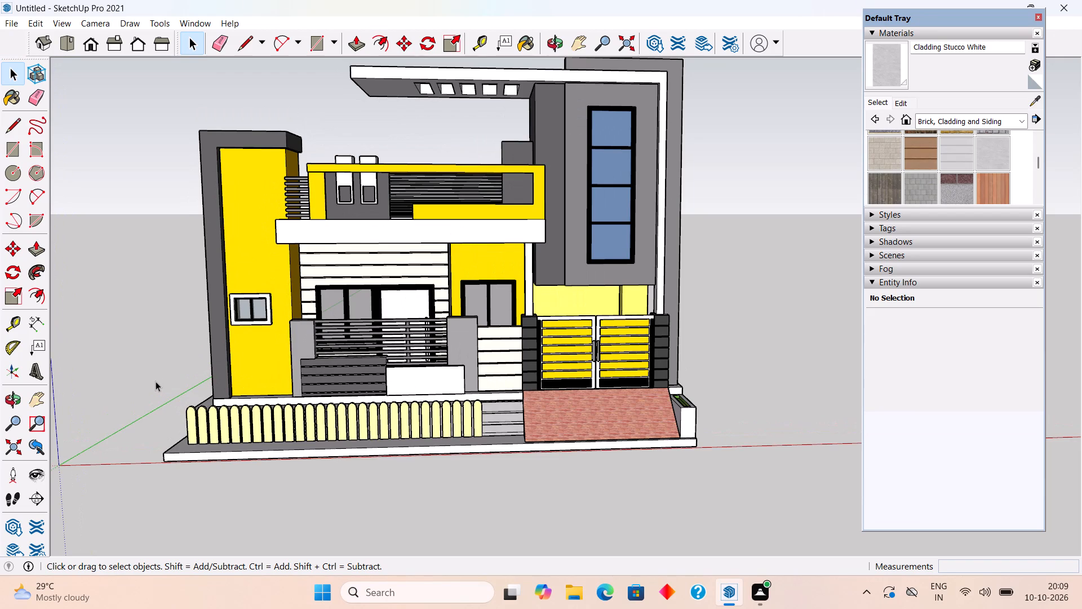
scroll(152, 386, down, 1)
middle_drag(158, 401, 426, 397)
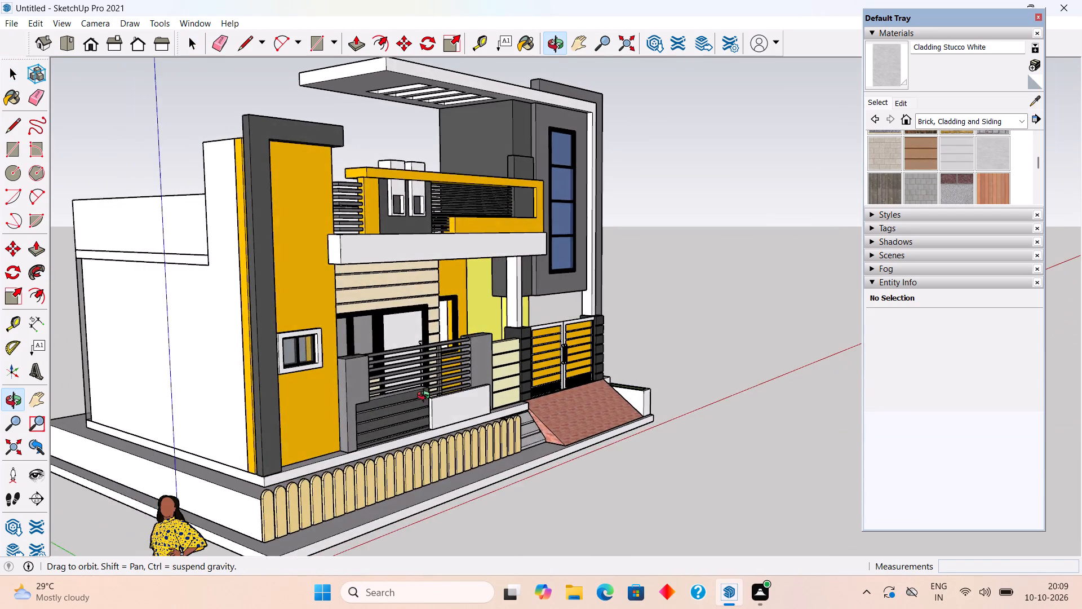
middle_drag(426, 397, 261, 398)
scroll(261, 398, down, 1)
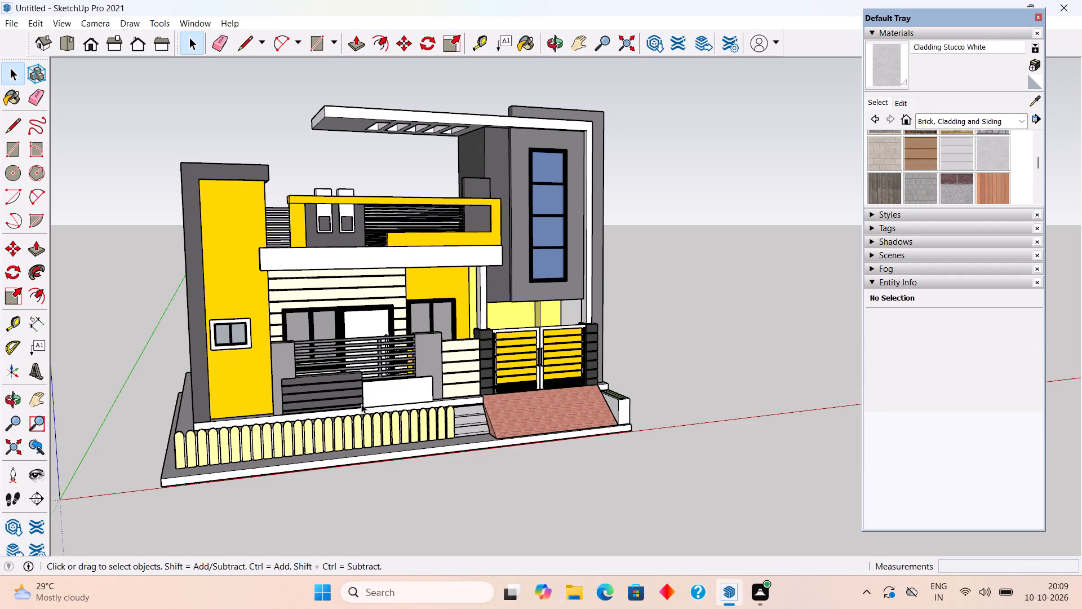
middle_drag(359, 417, 360, 474)
scroll(360, 474, down, 3)
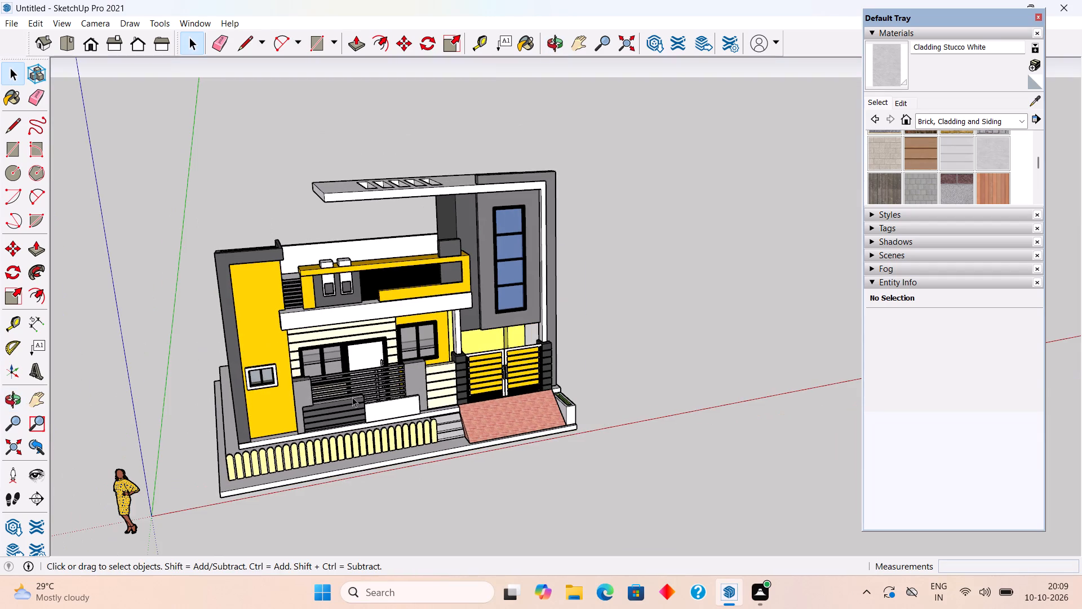
Place a vertical guide line through the rear corner of the roof canopy's free end, down to the terrace floor.
middle_drag(331, 317, 672, 367)
middle_drag(407, 387, 598, 389)
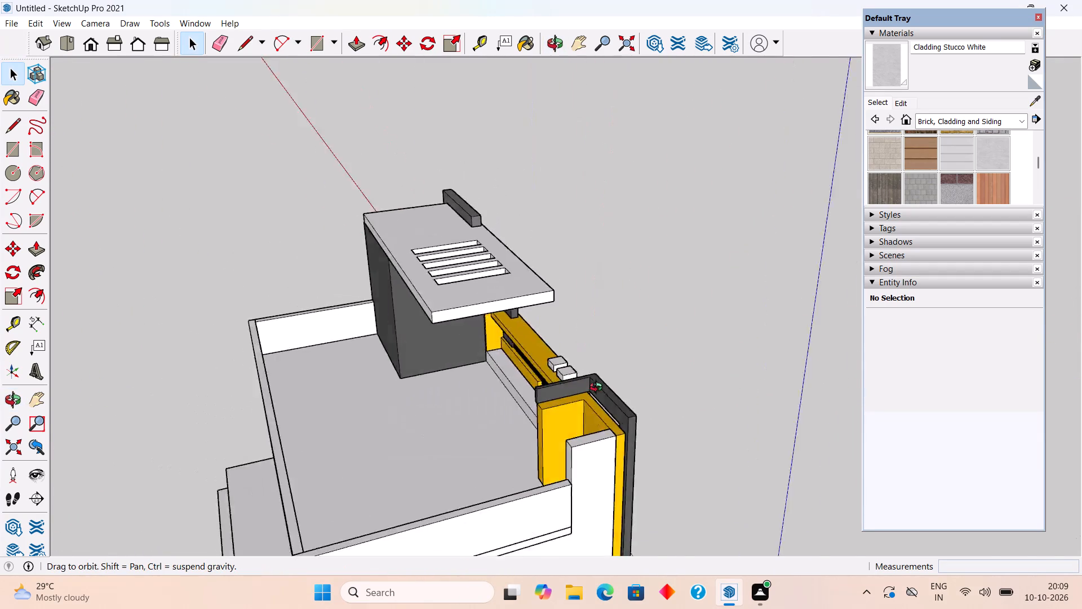
middle_drag(598, 389, 825, 349)
middle_drag(668, 295, 534, 359)
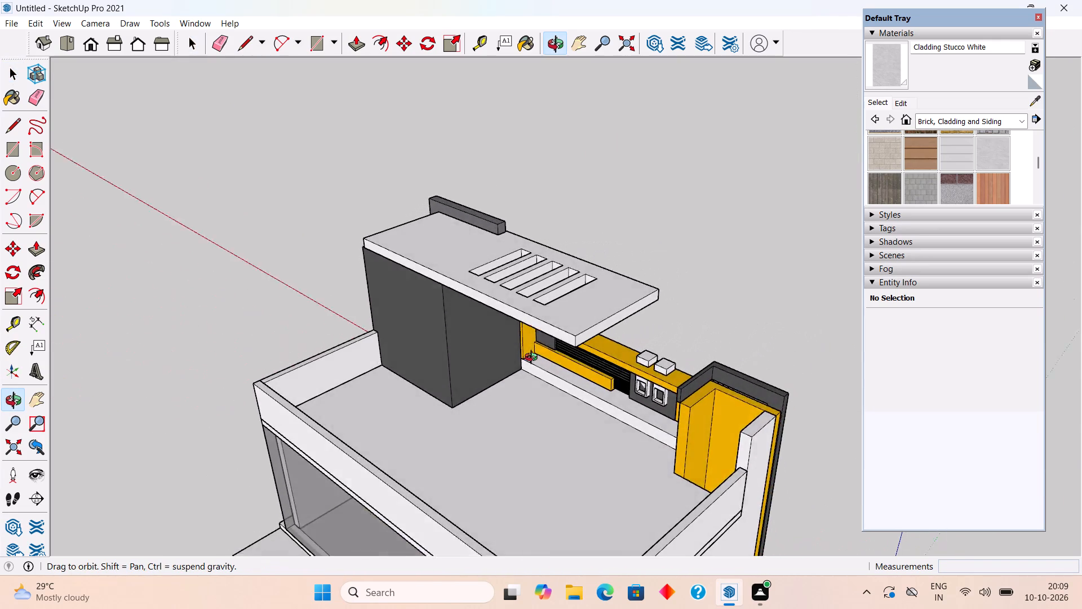
middle_drag(534, 359, 497, 382)
scroll(537, 367, up, 4)
key(t)
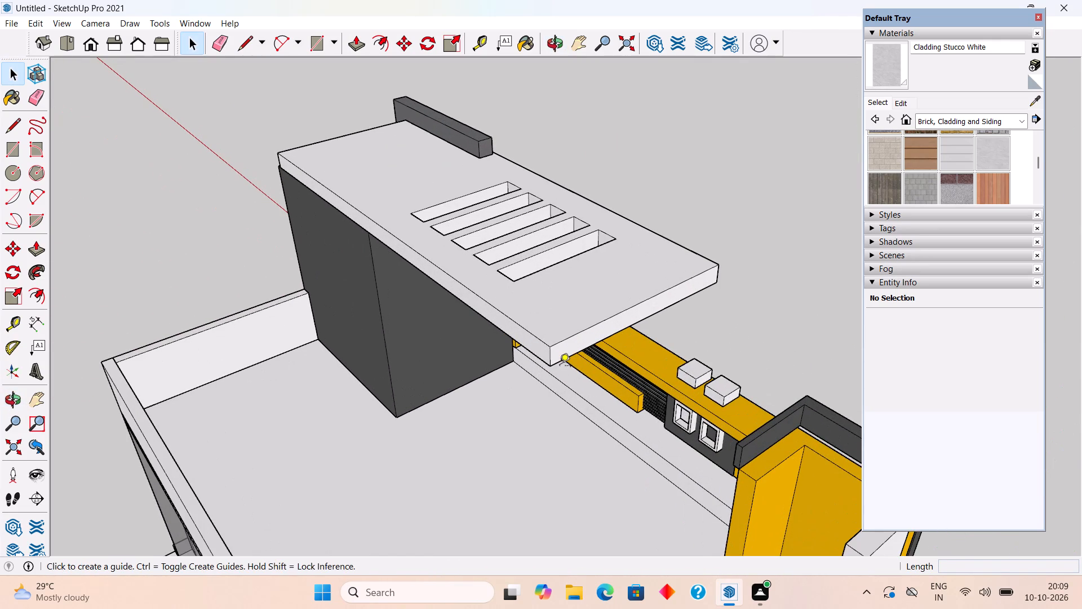
double_click(551, 357)
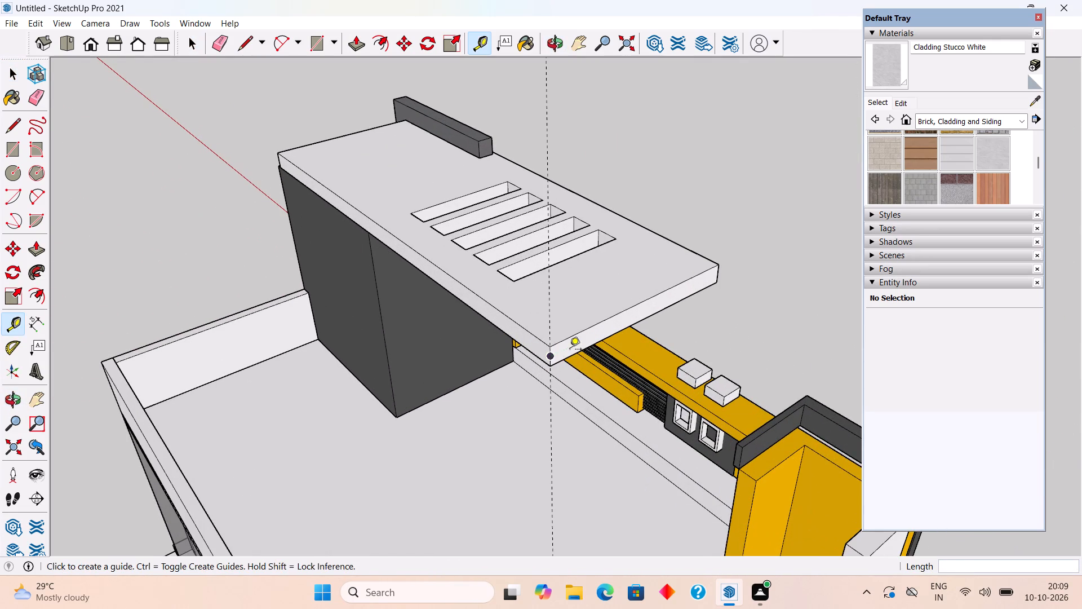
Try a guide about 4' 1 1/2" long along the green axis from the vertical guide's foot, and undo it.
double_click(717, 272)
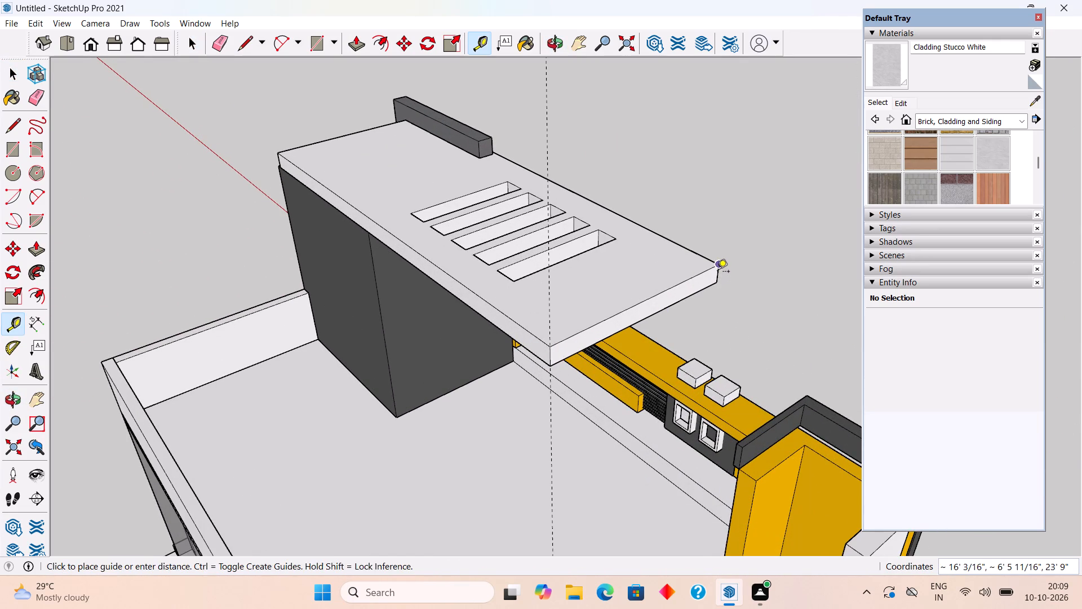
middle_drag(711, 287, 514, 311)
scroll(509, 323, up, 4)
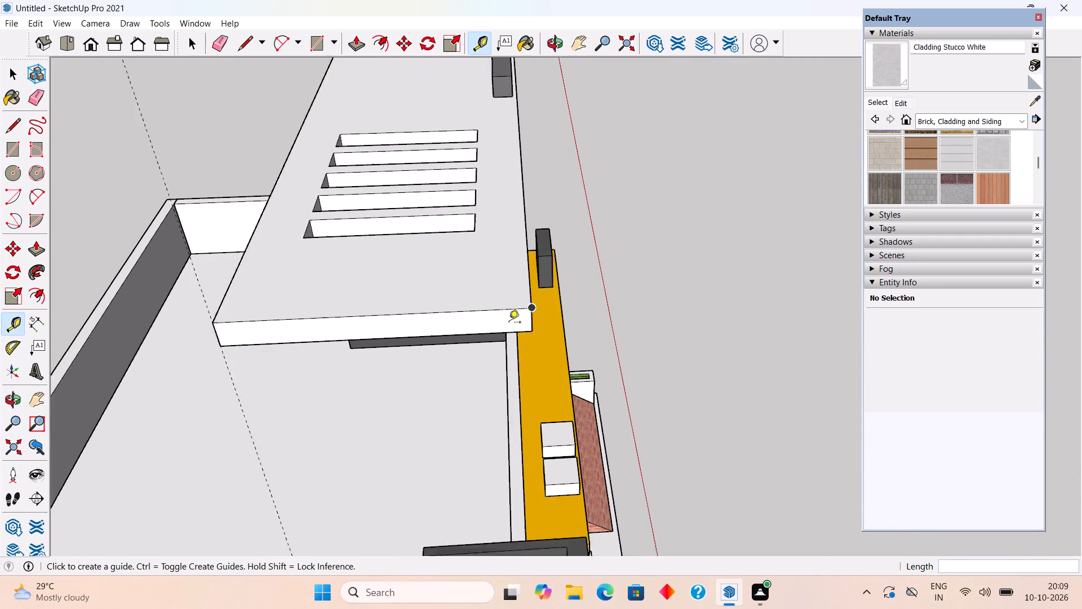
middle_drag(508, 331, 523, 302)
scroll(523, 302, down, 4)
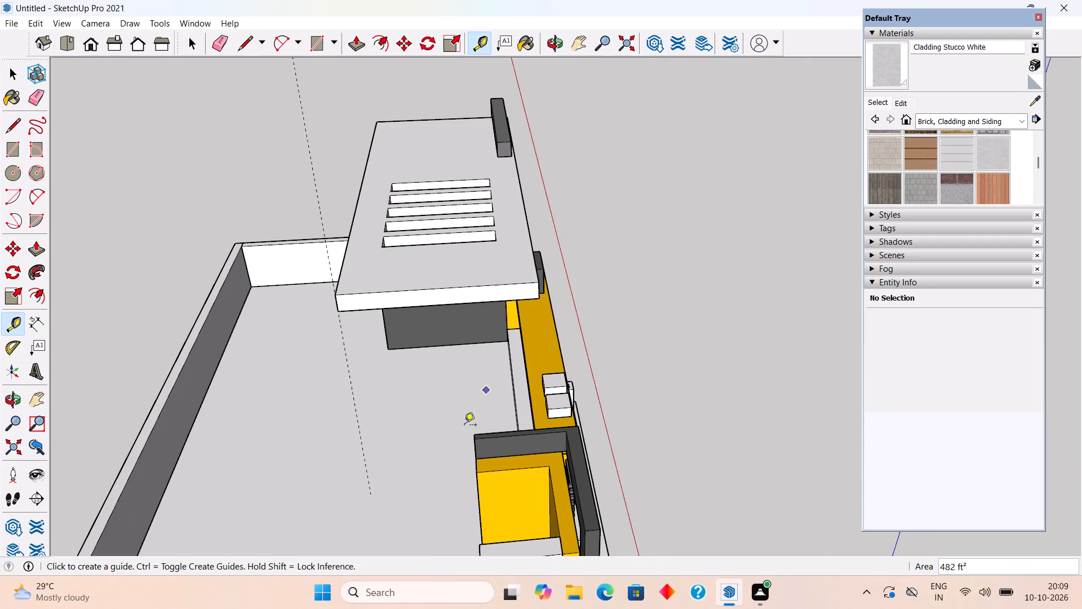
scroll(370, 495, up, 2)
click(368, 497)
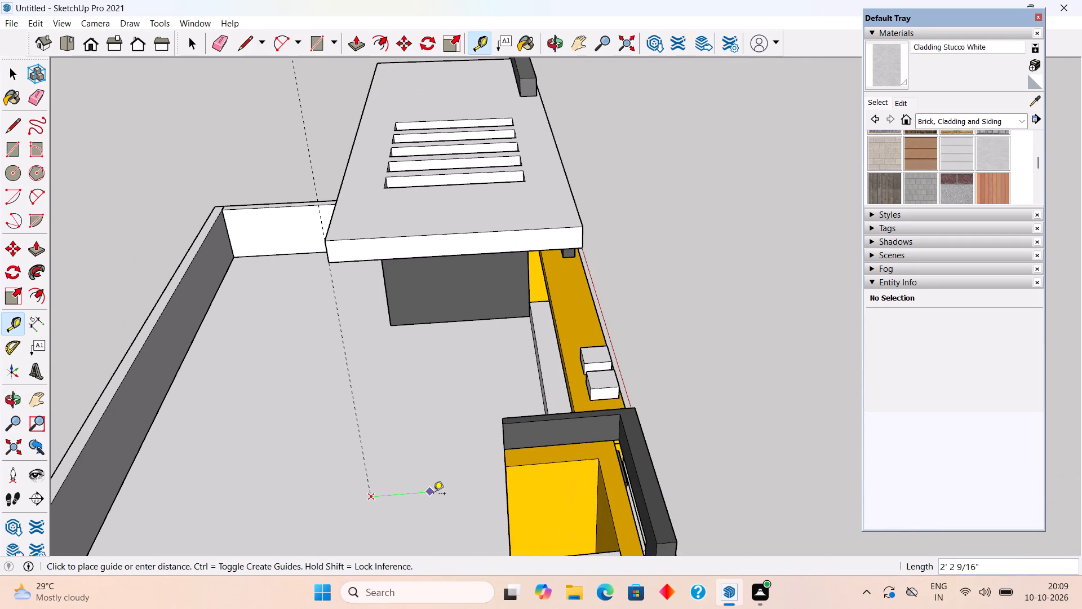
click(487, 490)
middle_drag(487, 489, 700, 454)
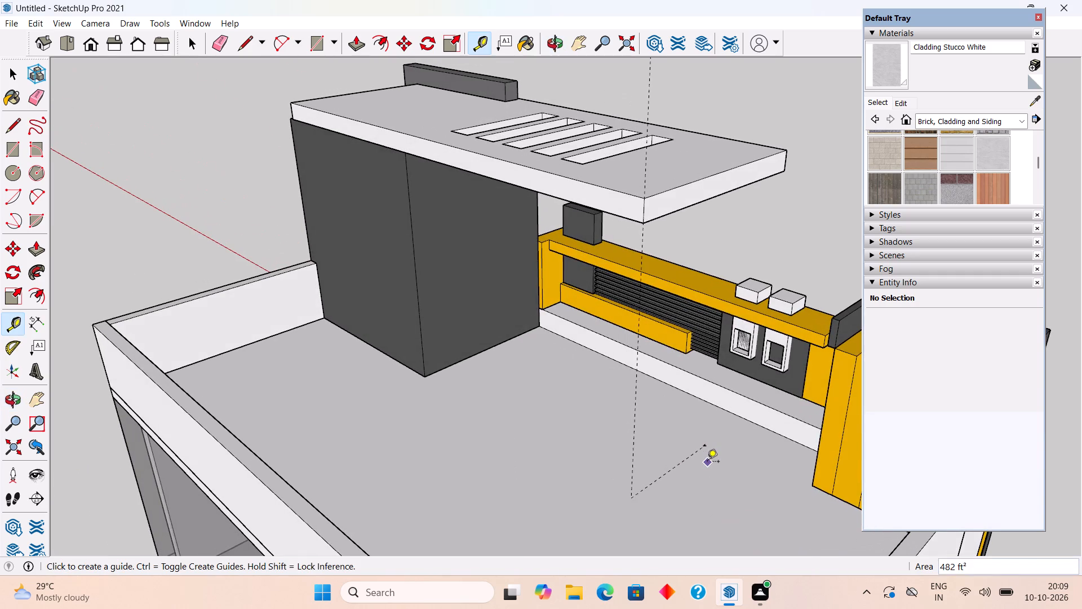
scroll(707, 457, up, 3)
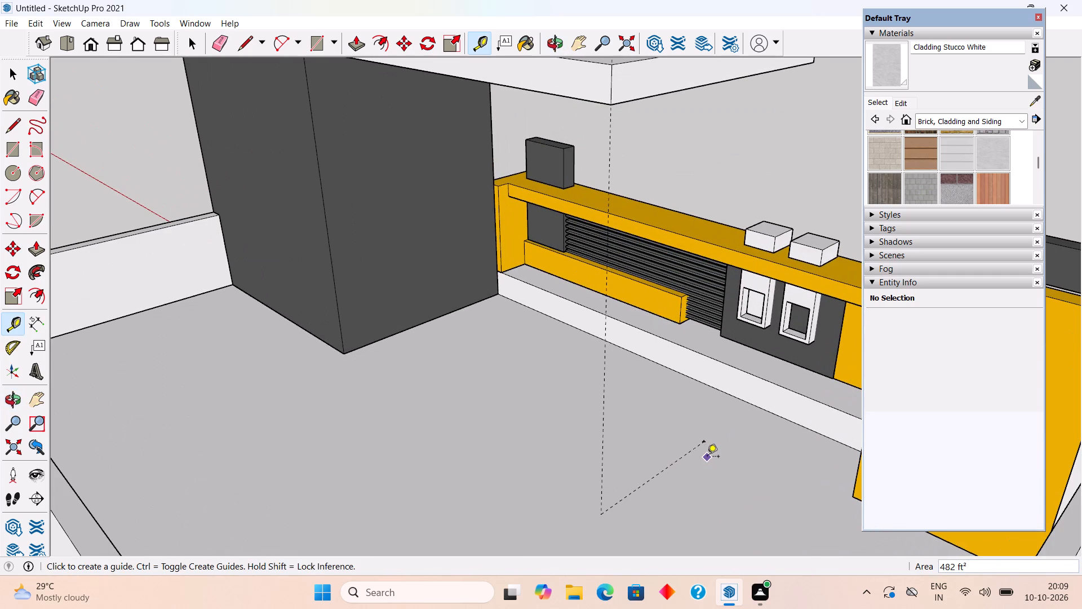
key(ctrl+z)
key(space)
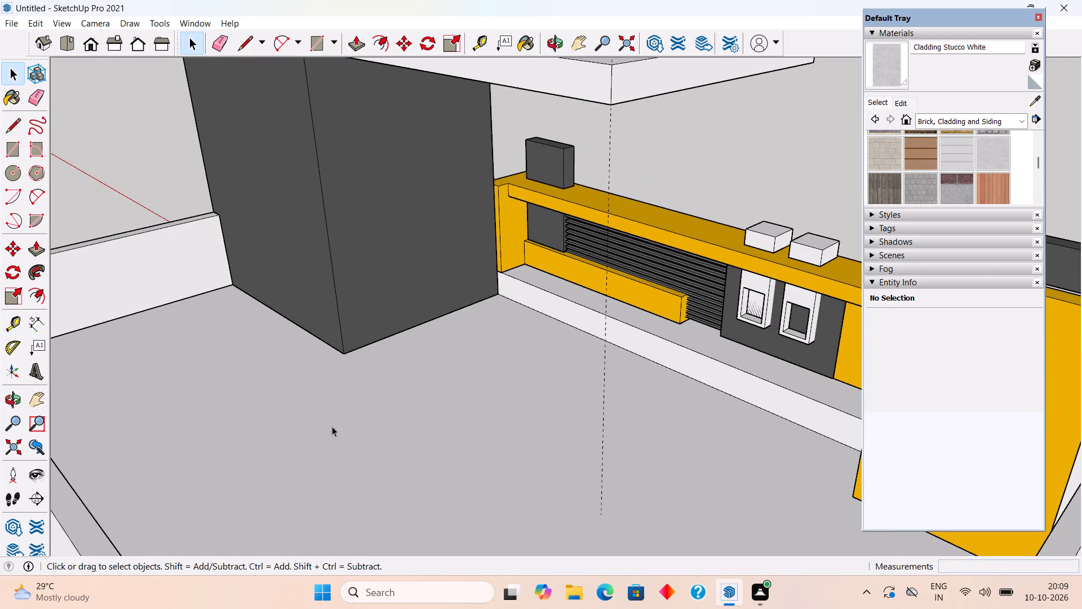
Place two crossing floor guides at the vertical guide's foot, one extending the dark grey tower's rear base edge, one parallel to its side base edge.
key(t)
double_click(323, 339)
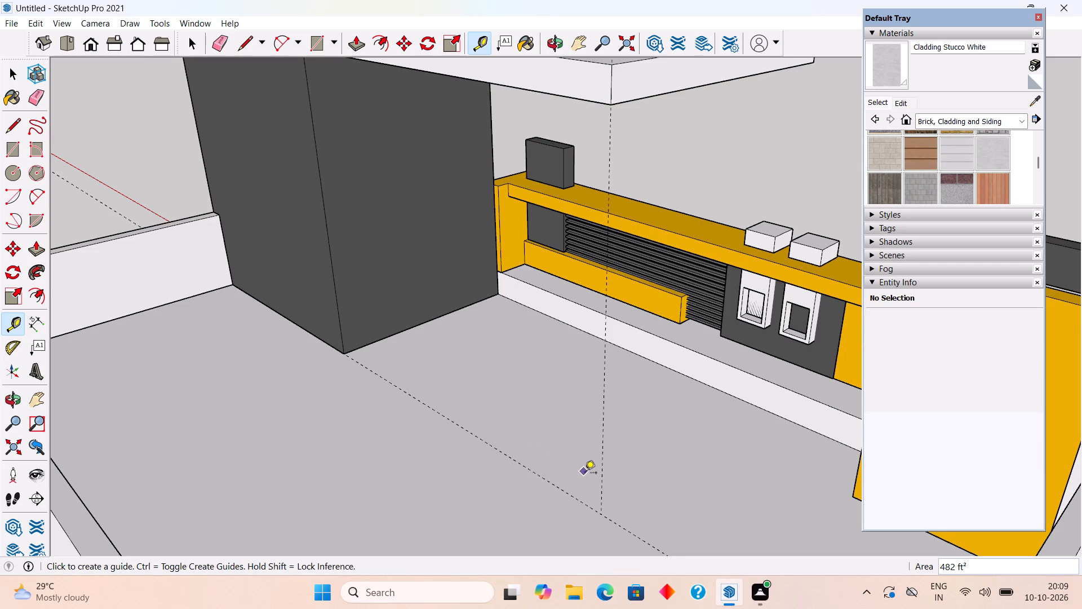
middle_drag(586, 476, 633, 492)
click(424, 337)
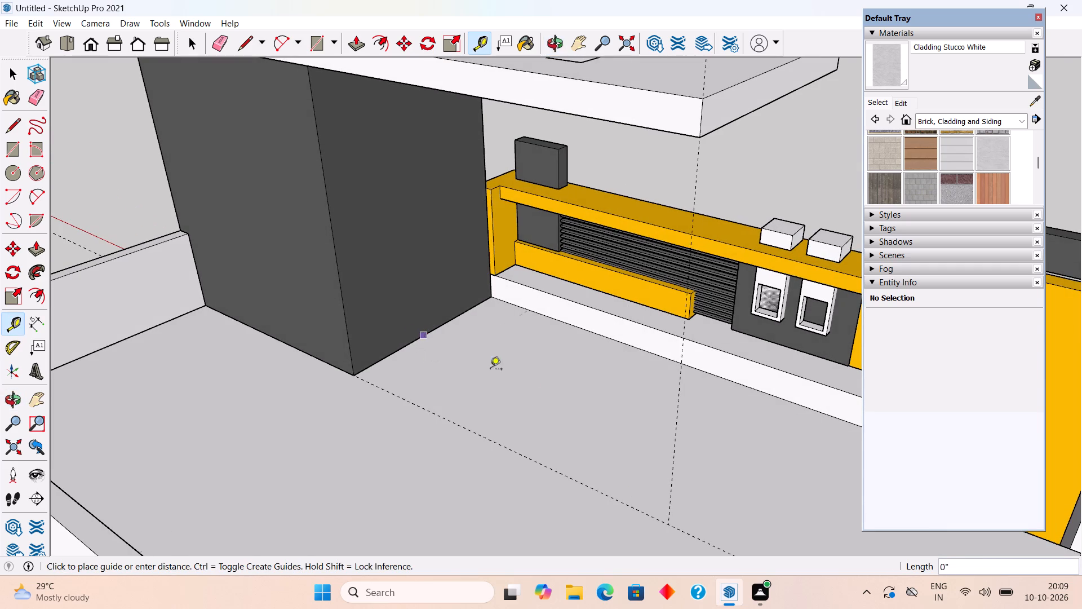
click(663, 526)
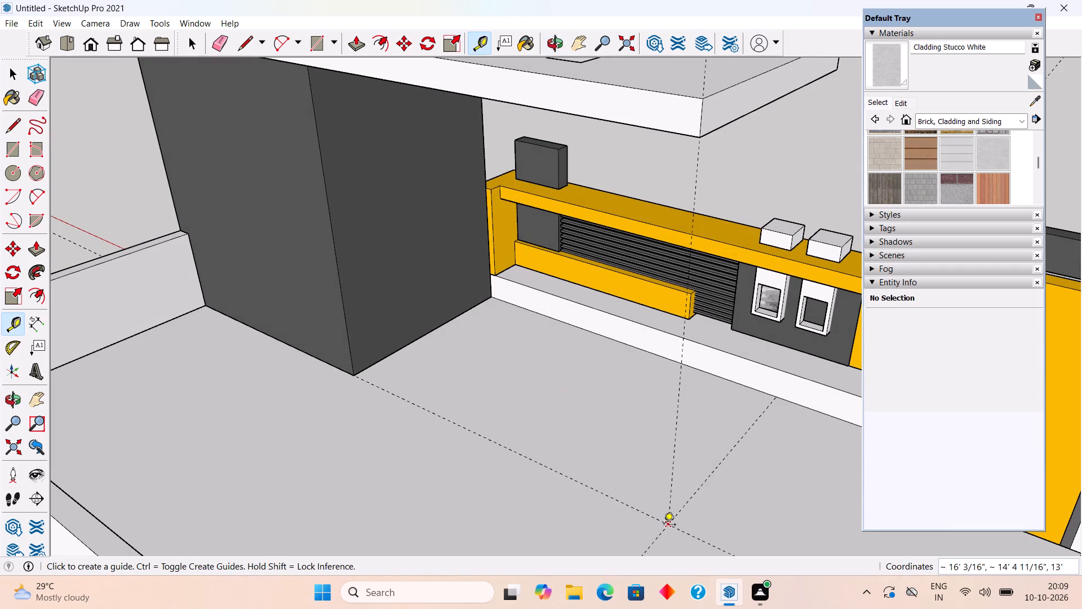
key(space)
Offset a guide 2' from the cross guide toward the dark grey tower, and another a further 9" beyond it.
key(t)
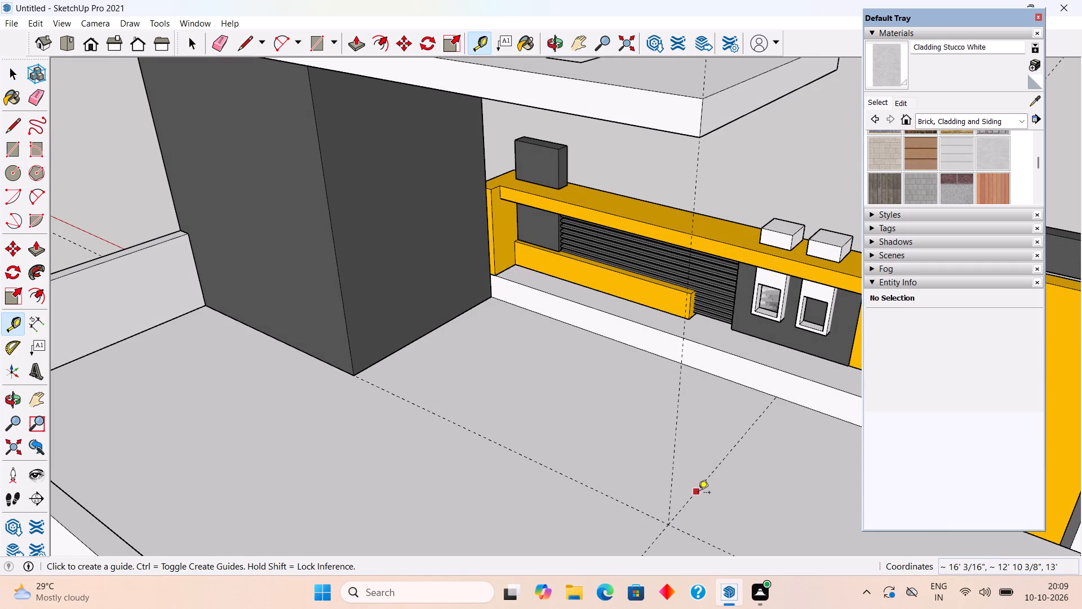
click(698, 493)
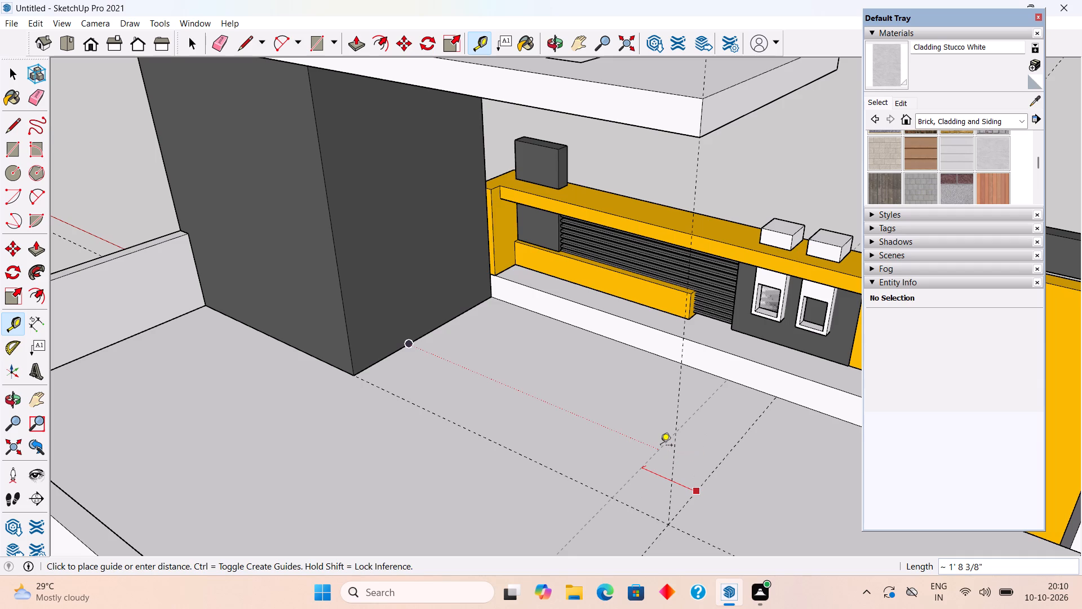
text(2')
key(Return)
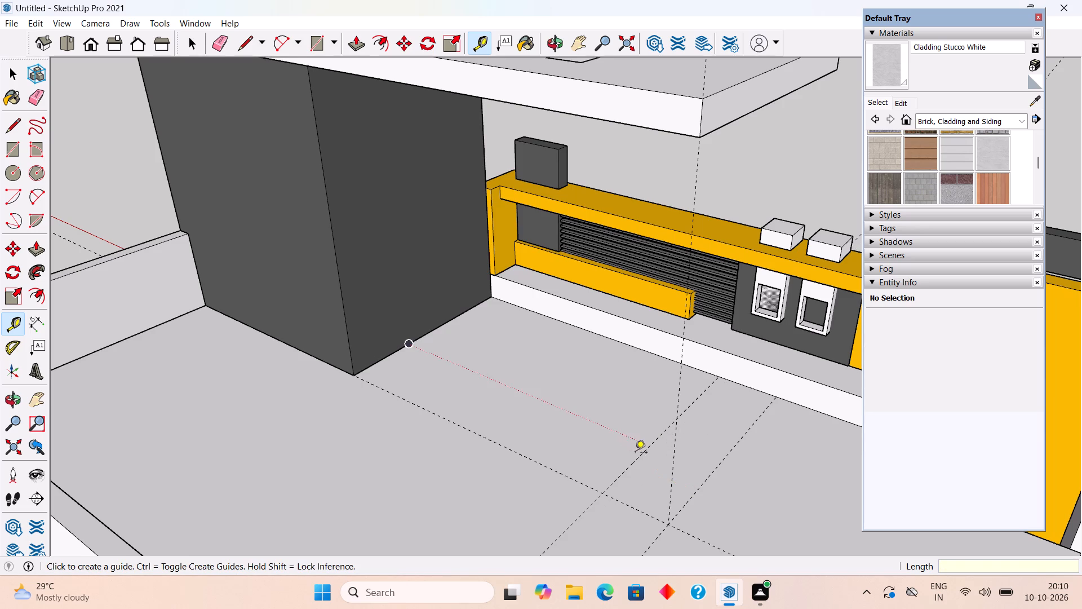
click(640, 456)
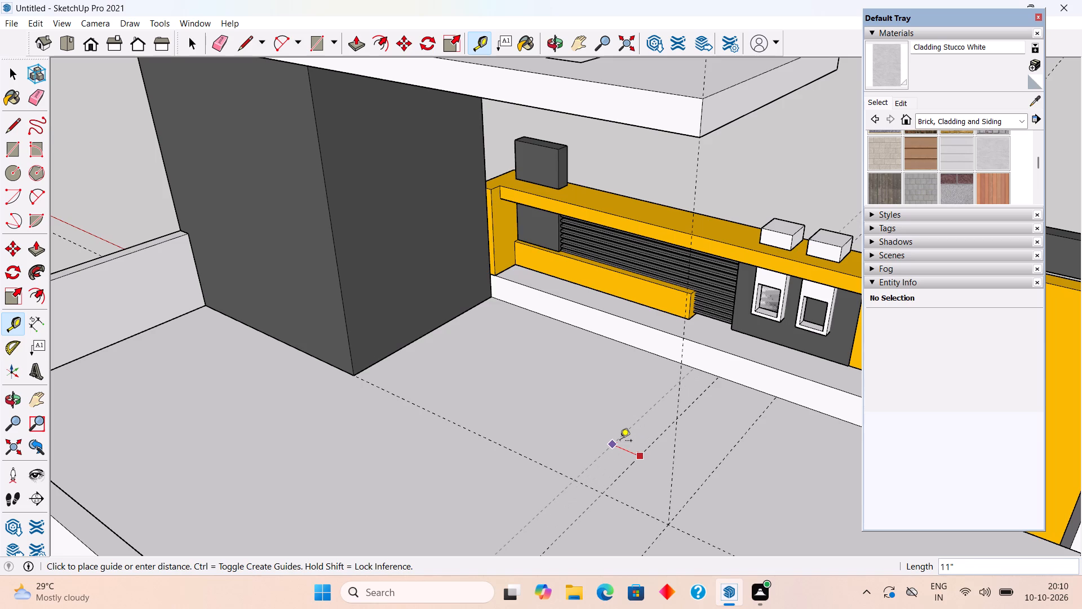
text(9")
key(Return)
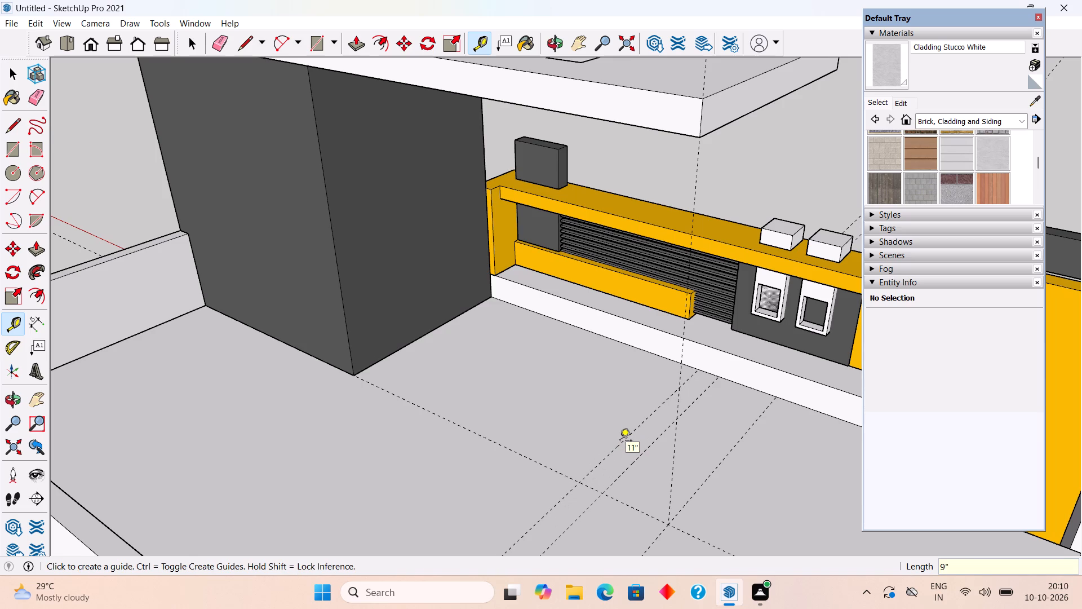
Offset a floor guide 9" from the dark grey tower's base guide toward the white kerb wall.
click(541, 463)
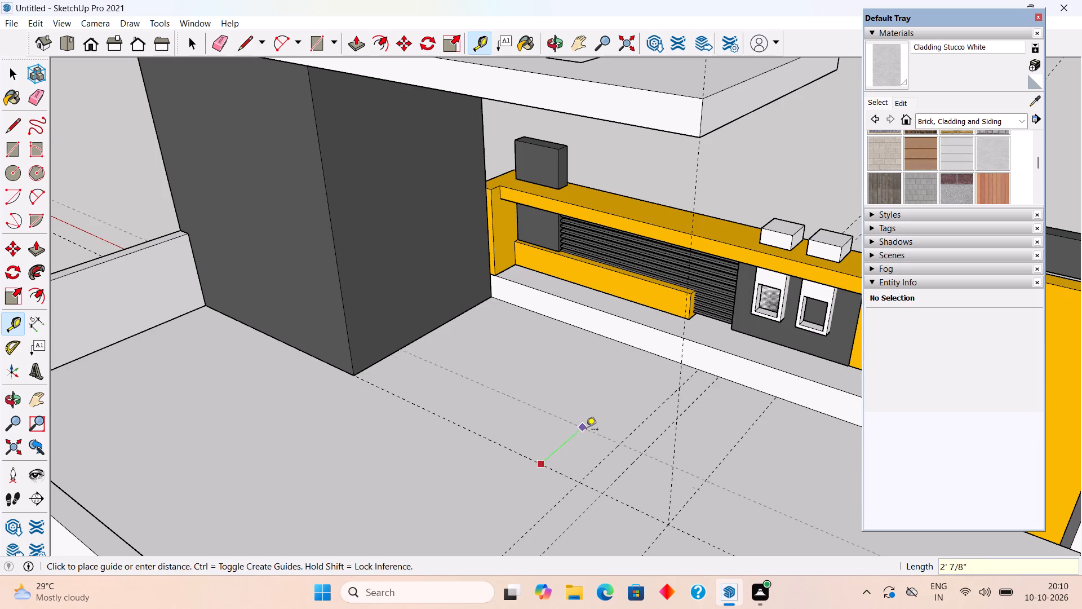
text(9")
key(Return)
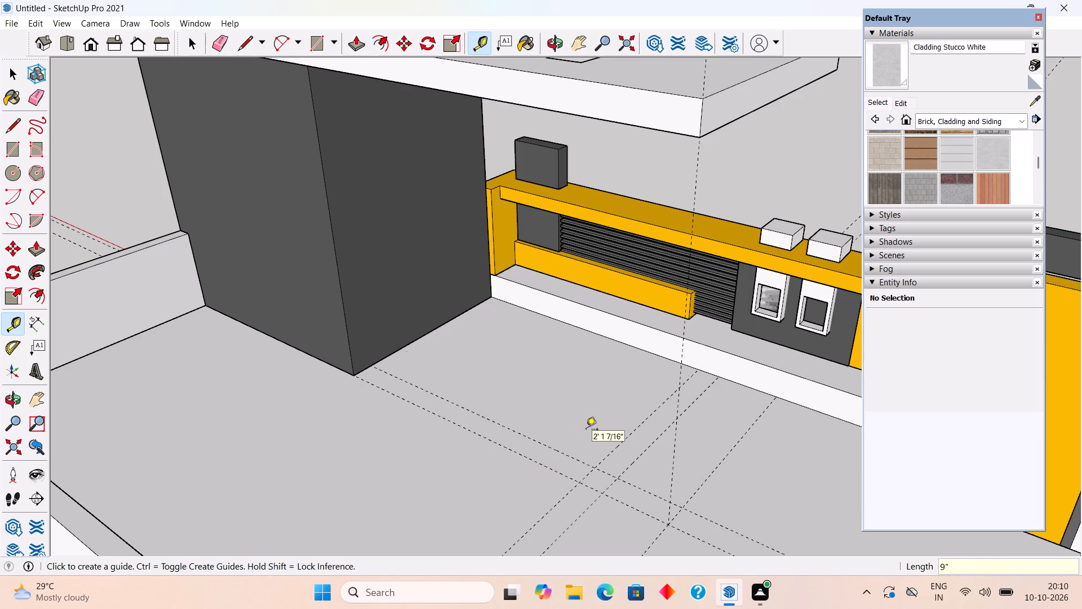
Offset a guide 9" from the white kerb wall's base edge onto the terrace floor, and another 9" beyond it.
click(708, 375)
text(9")
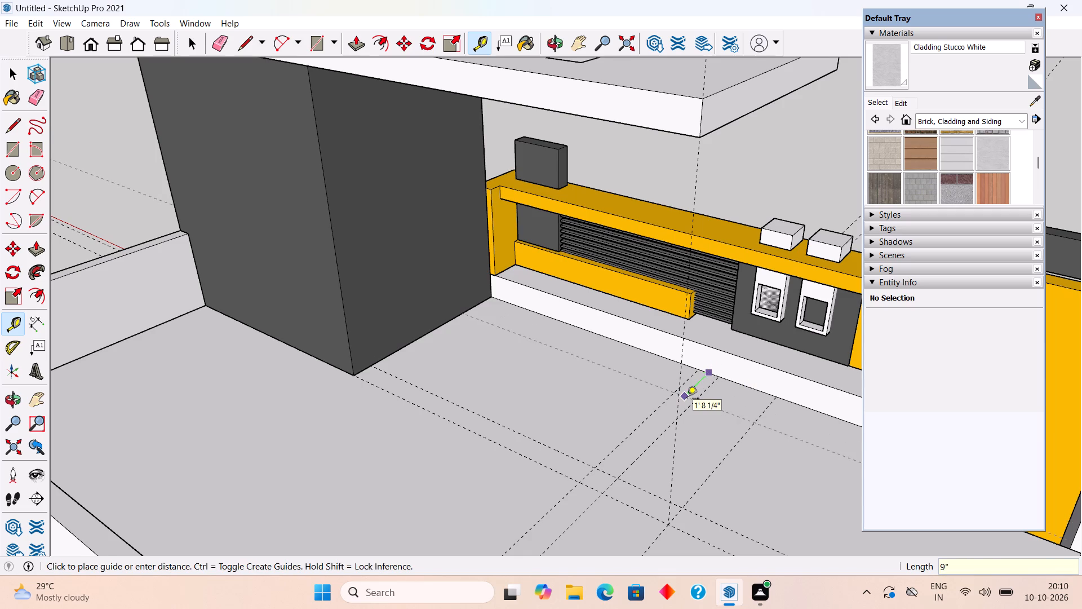
key(Return)
click(698, 386)
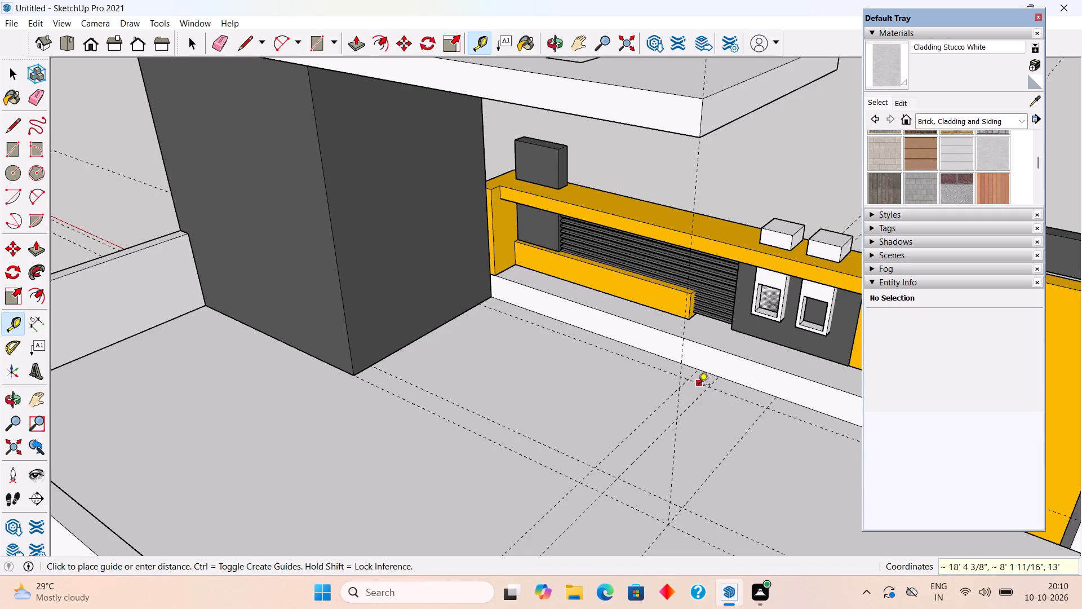
text(9")
key(Return)
Draw a 9" by 9" square on the terrace floor at the guide intersections nearest the dark grey tower.
key(space)
text(r)
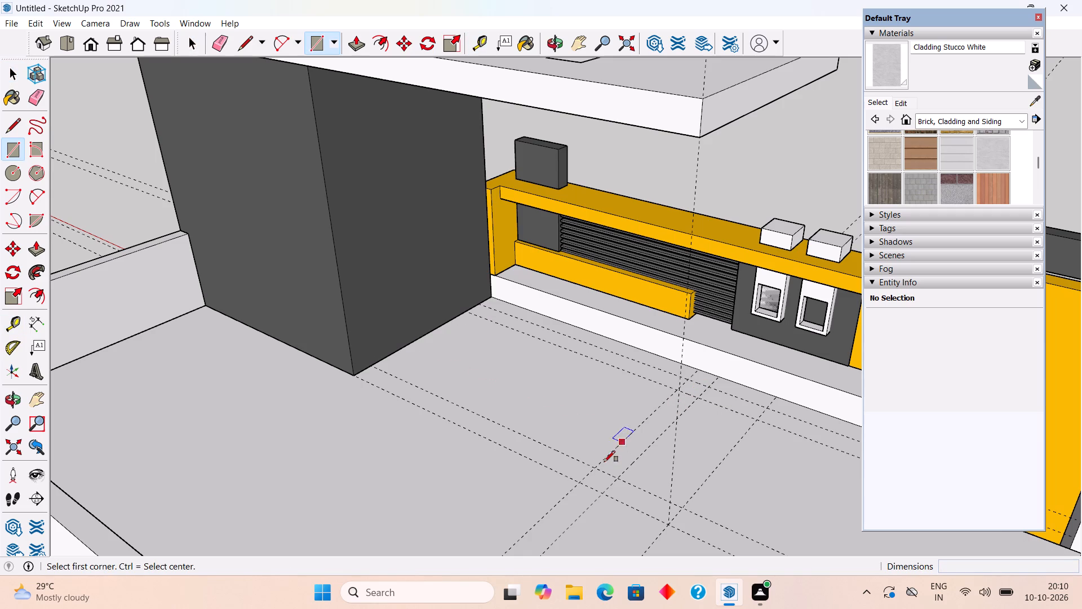
click(581, 484)
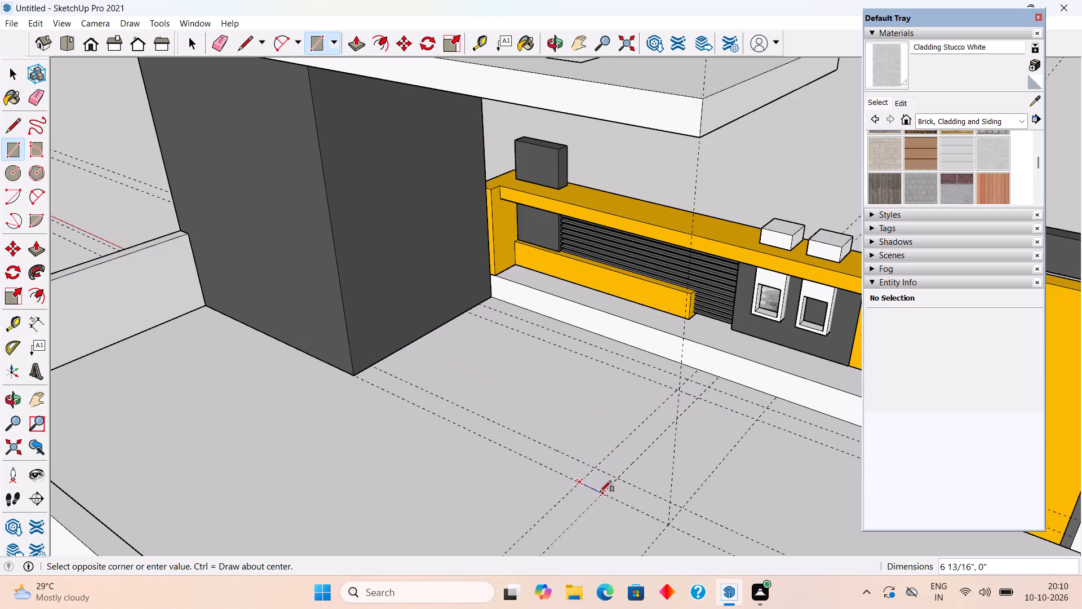
click(620, 480)
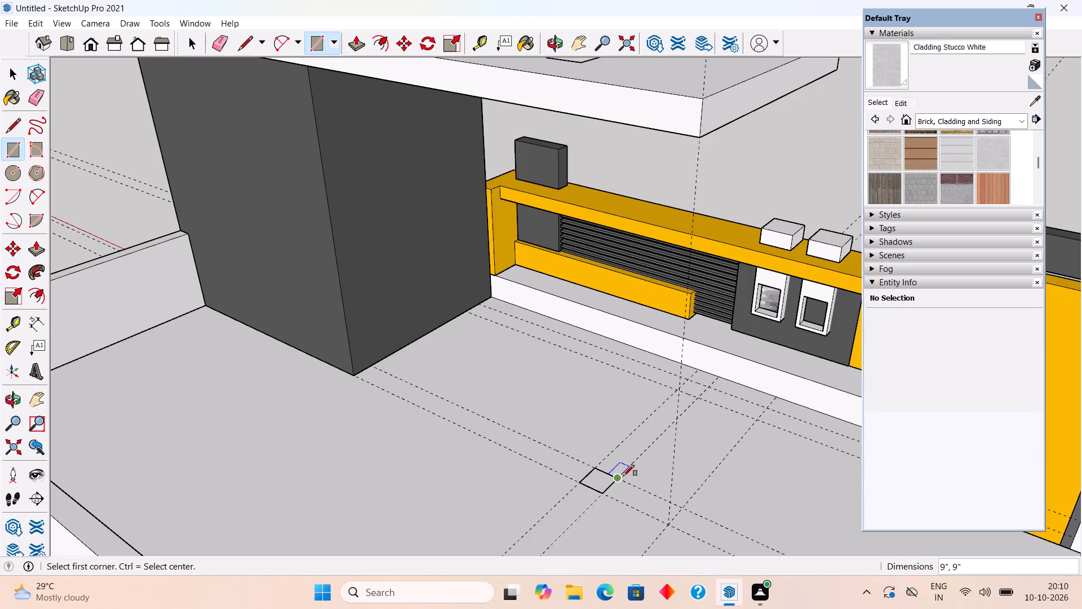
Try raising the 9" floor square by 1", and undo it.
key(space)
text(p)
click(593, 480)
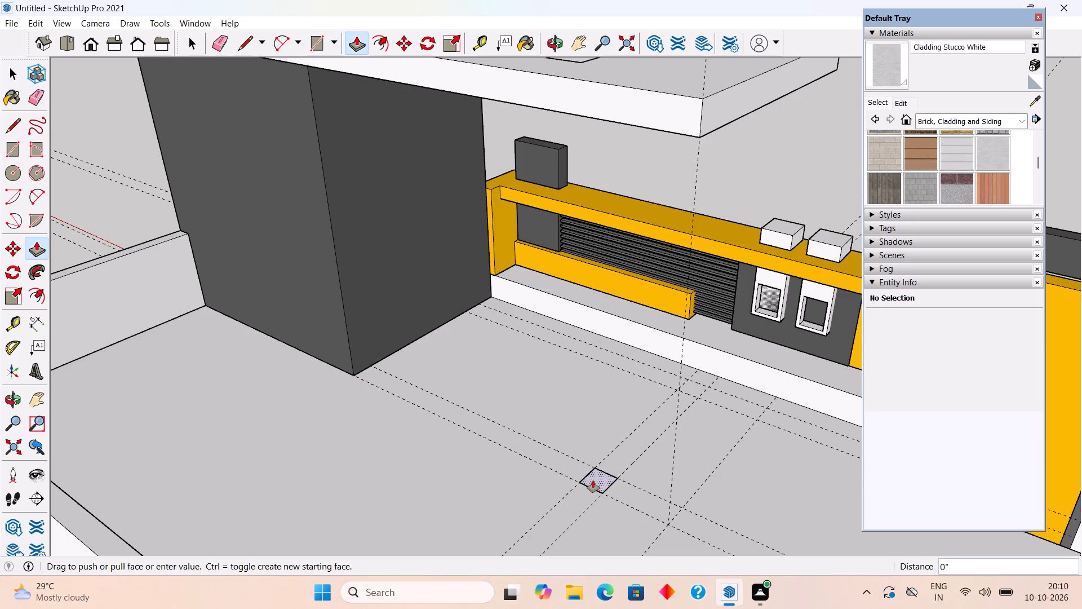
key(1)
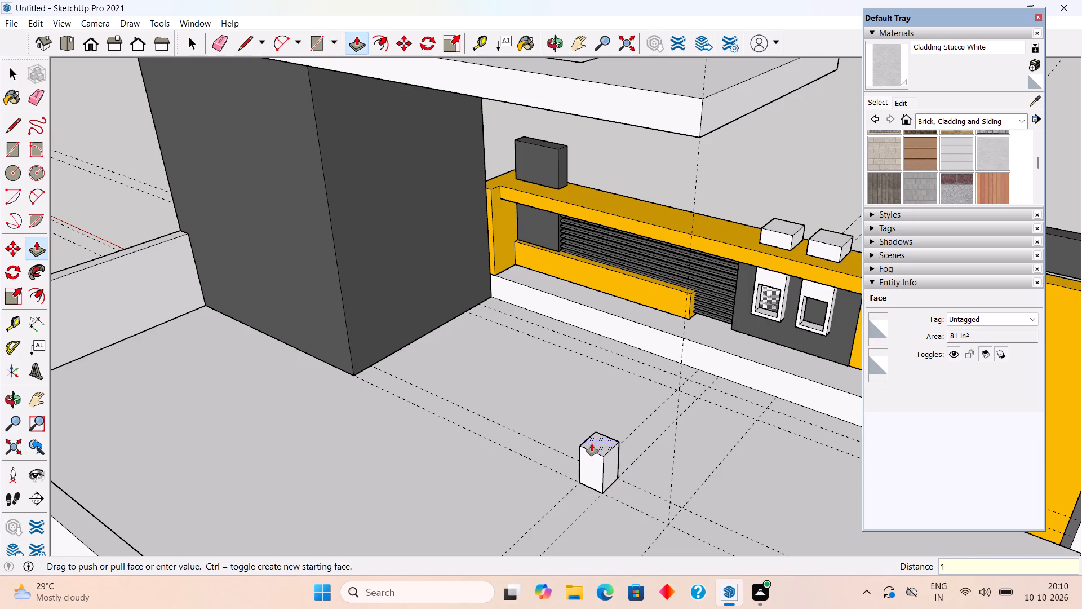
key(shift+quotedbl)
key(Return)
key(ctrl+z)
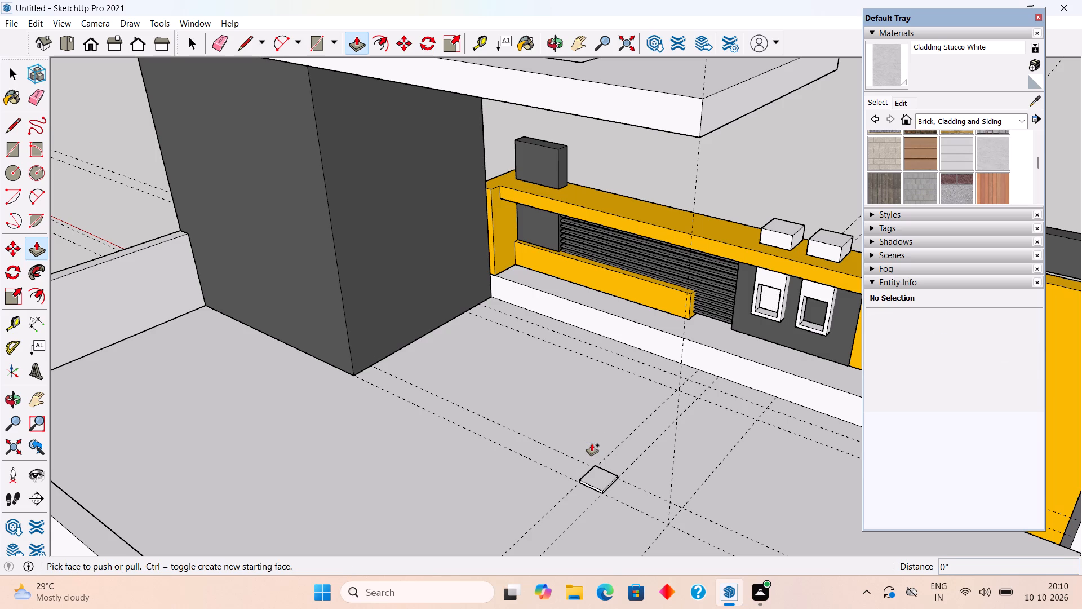
Push/Pull the 9" floor square up 1' as the column's first block, and add a separate 0.5" joint layer above it.
click(592, 476)
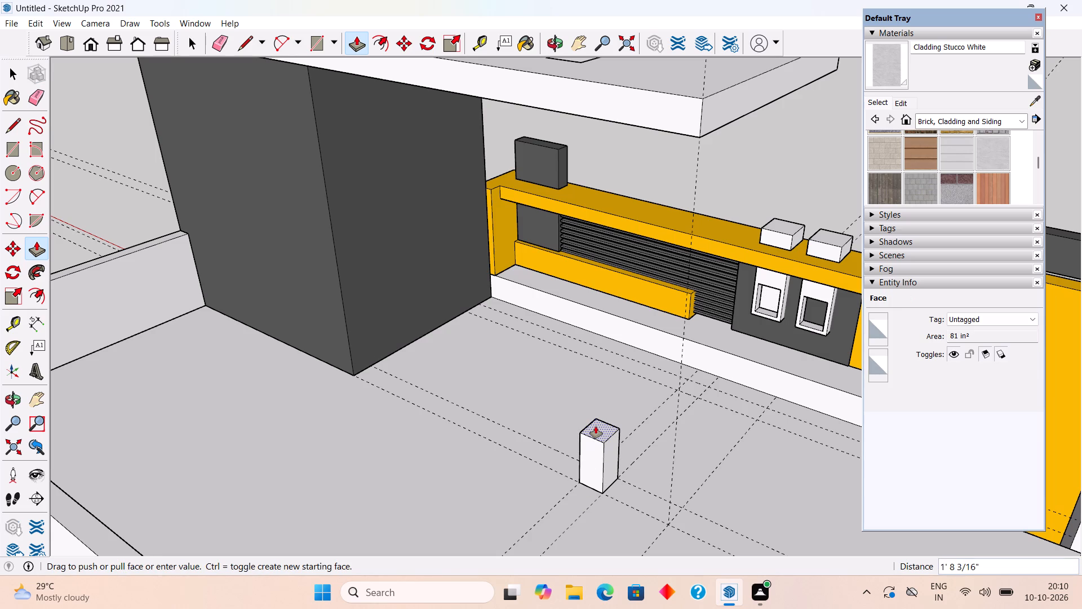
text(1')
key(Return)
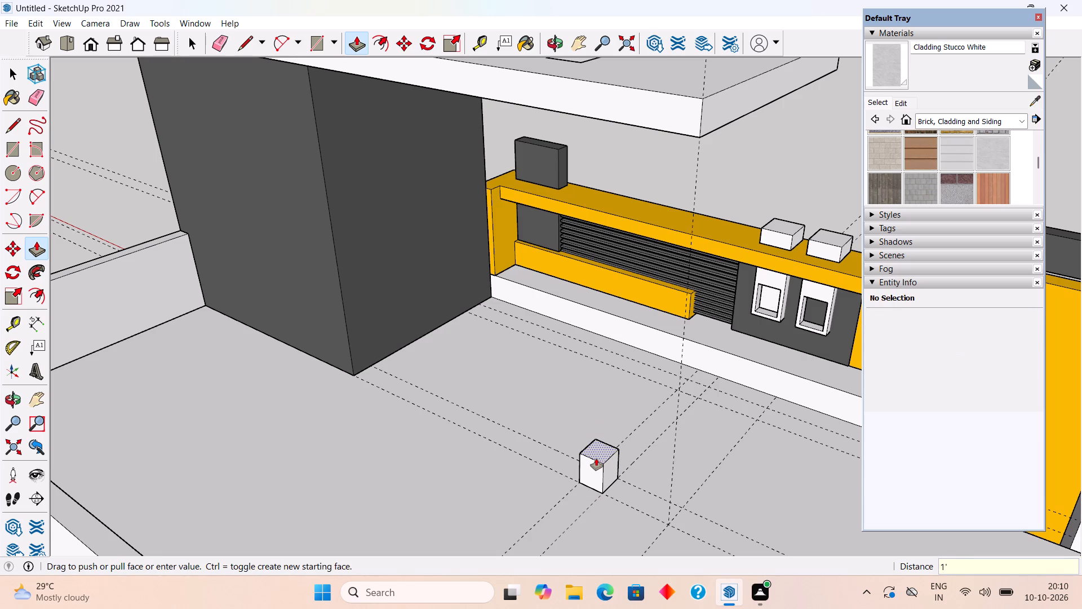
click(598, 454)
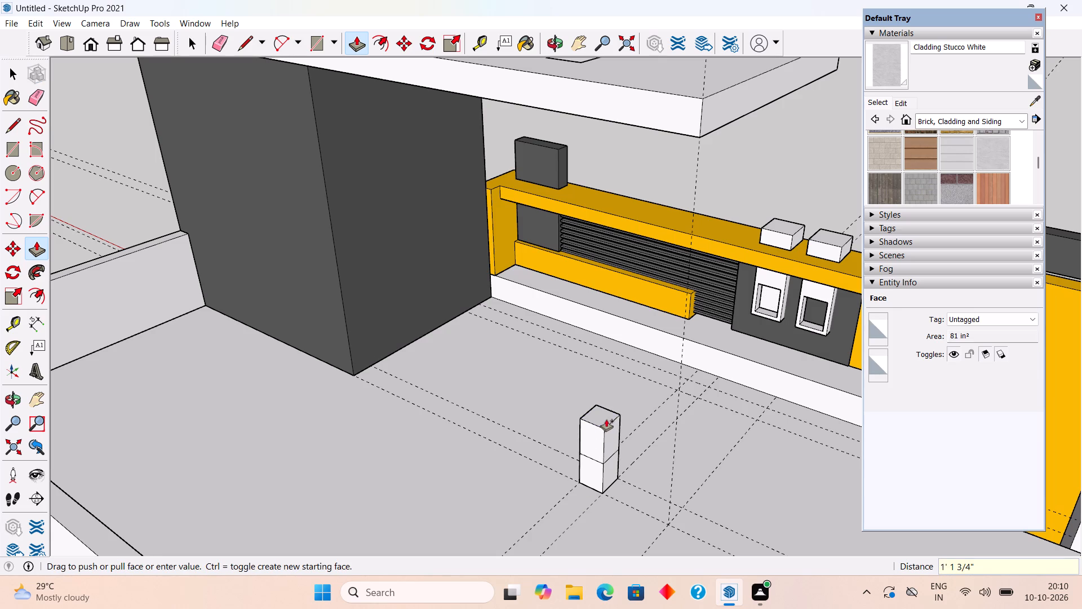
text(.5")
key(Return)
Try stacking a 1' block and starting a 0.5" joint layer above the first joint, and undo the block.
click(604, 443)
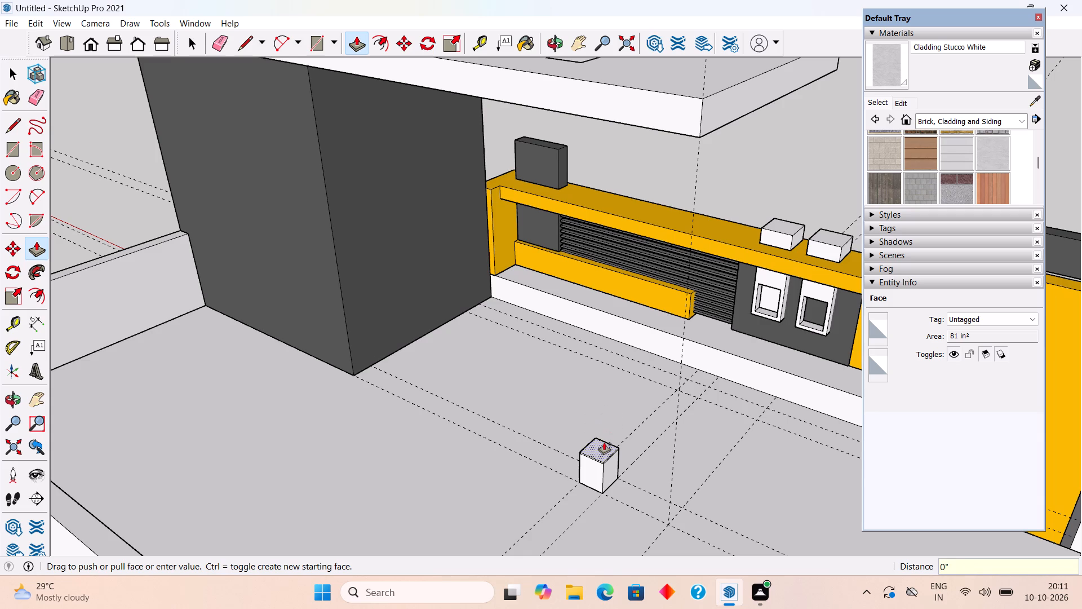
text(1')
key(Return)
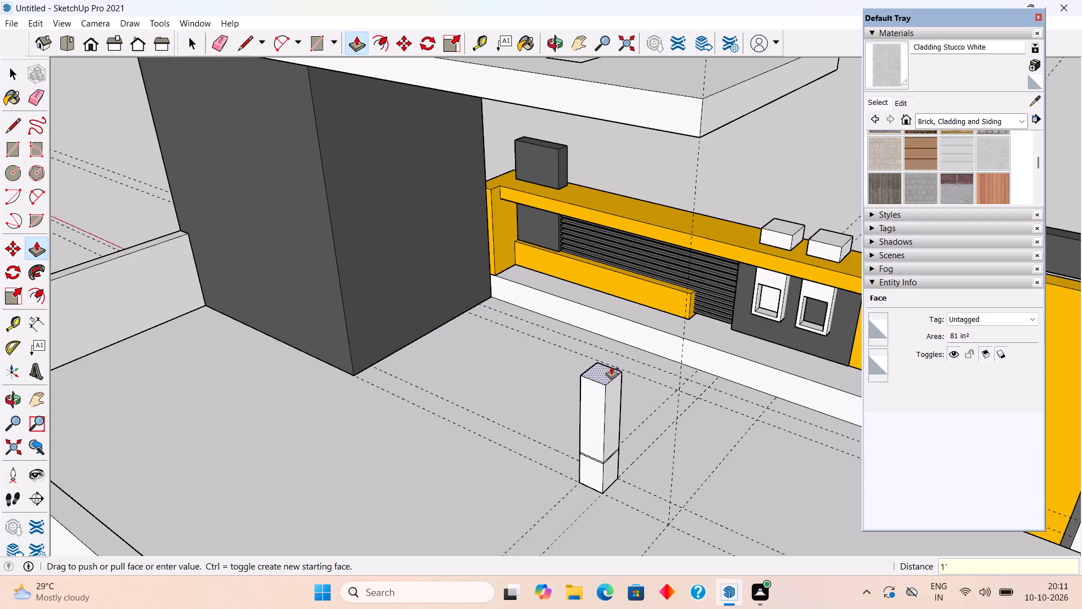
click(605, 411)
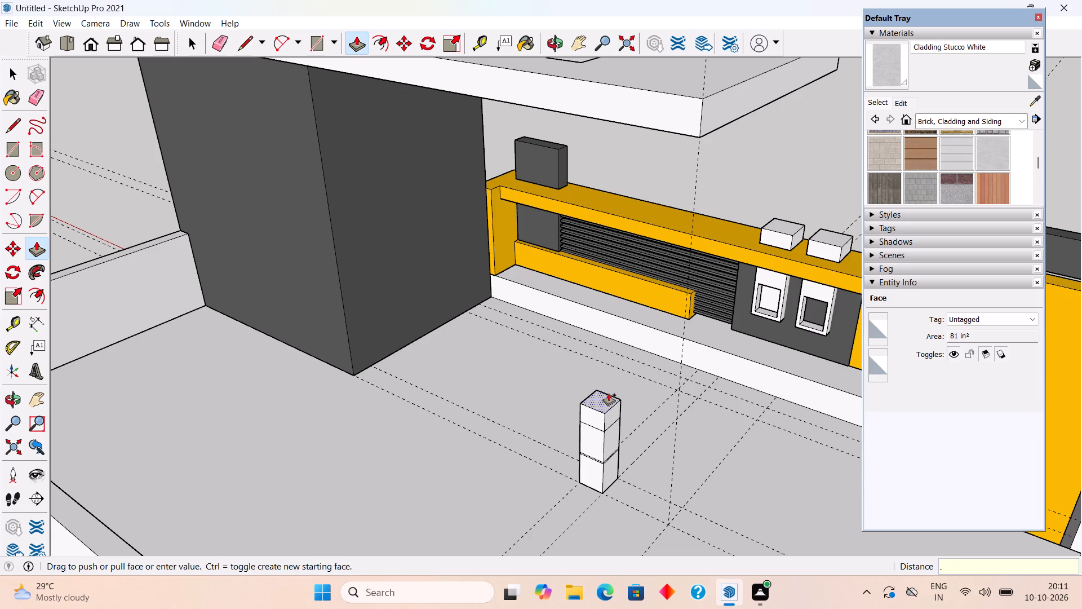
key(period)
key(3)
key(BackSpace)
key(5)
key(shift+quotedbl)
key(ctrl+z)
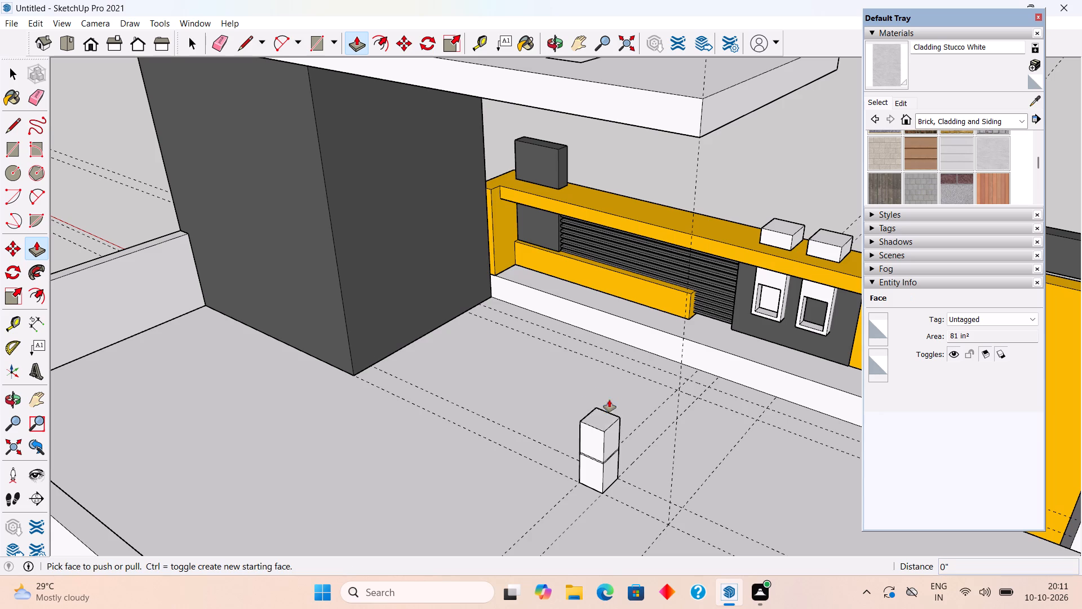
Extrude a second 1' block on top of the column's first joint, followed by a separate 0.5" joint layer.
click(601, 445)
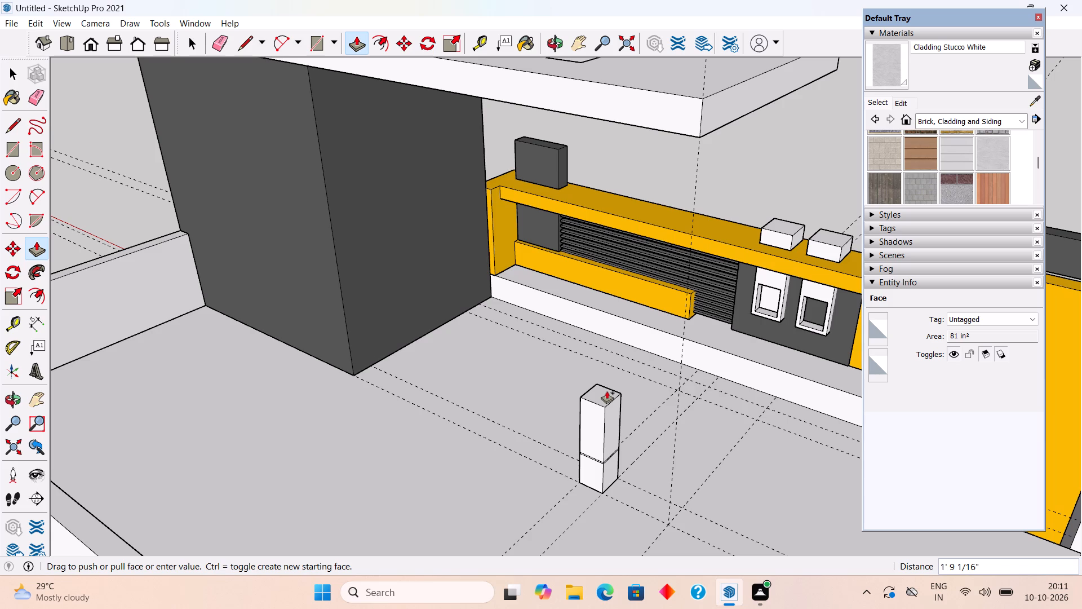
text(1')
key(Return)
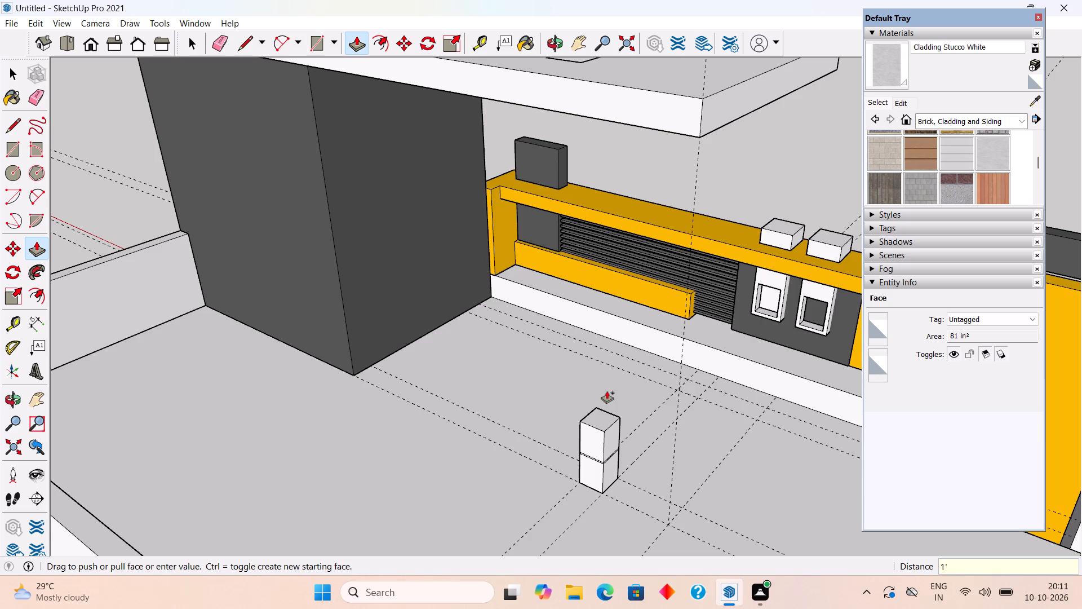
click(607, 416)
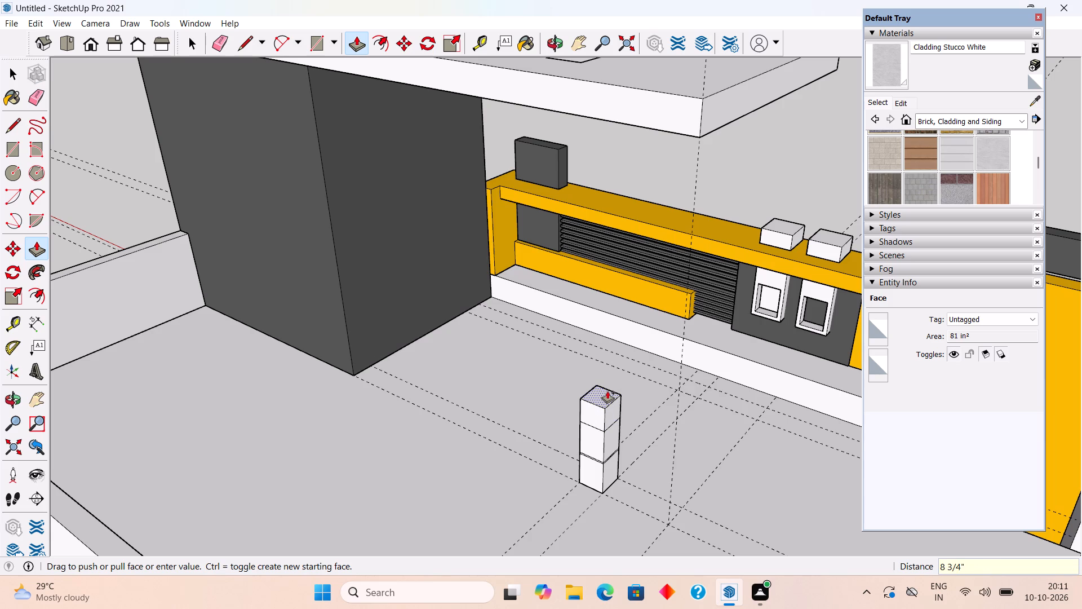
text(.5)
key(shift+quotedbl)
key(Return)
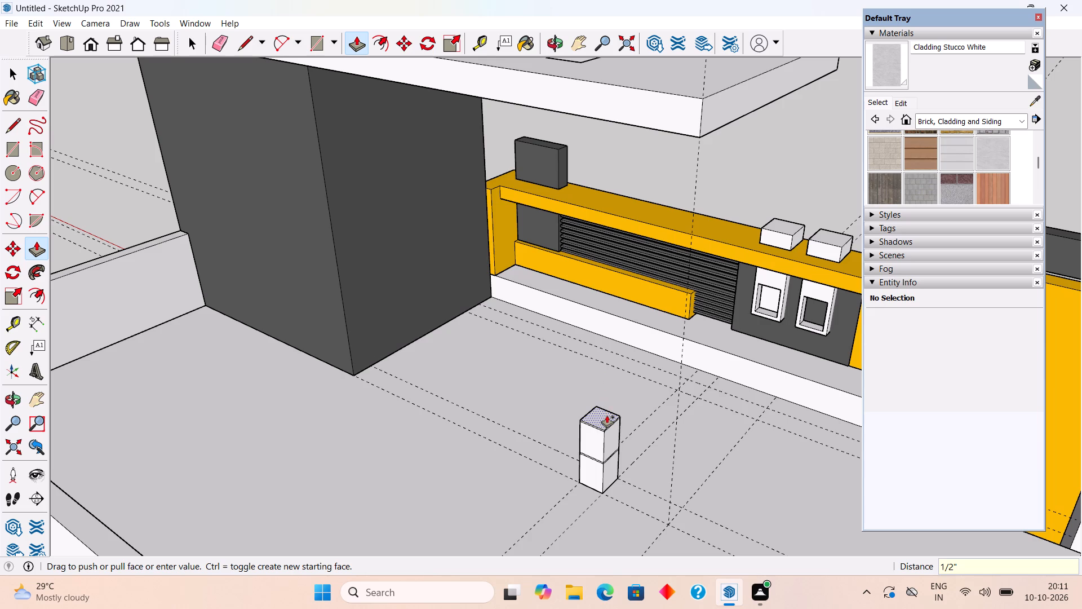
Extrude a third 1' block on top of the column, followed by a separate 0.5" joint layer.
click(607, 416)
text(1')
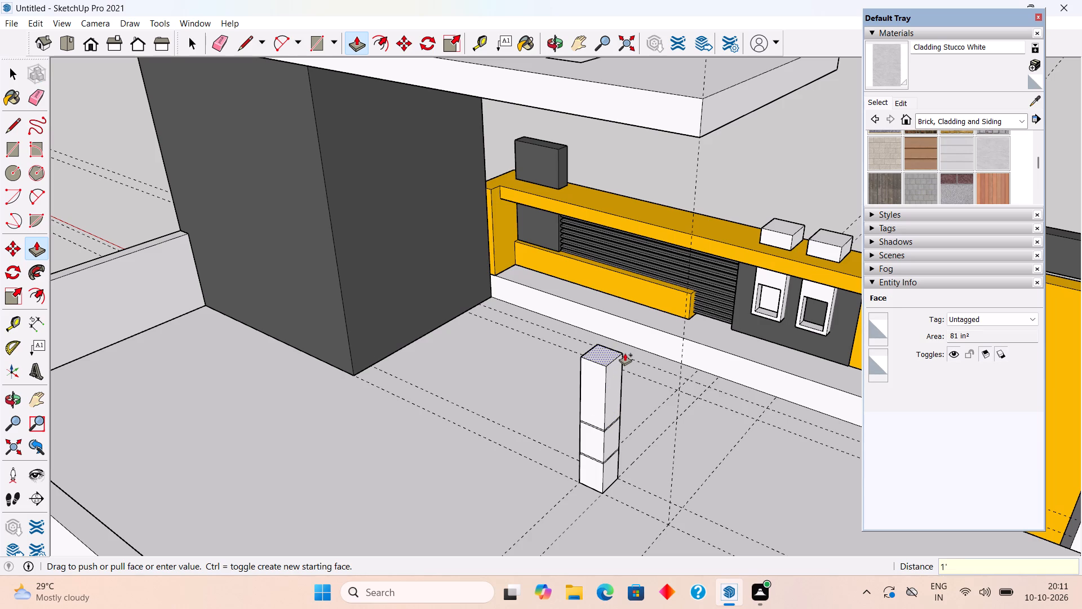
key(Return)
click(609, 386)
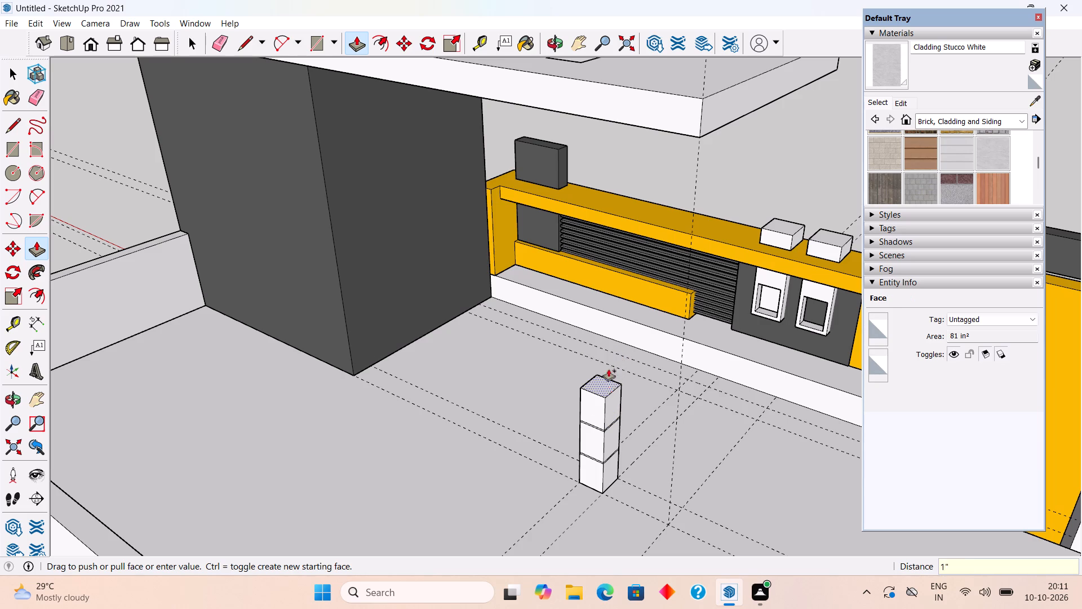
text(.5")
key(Return)
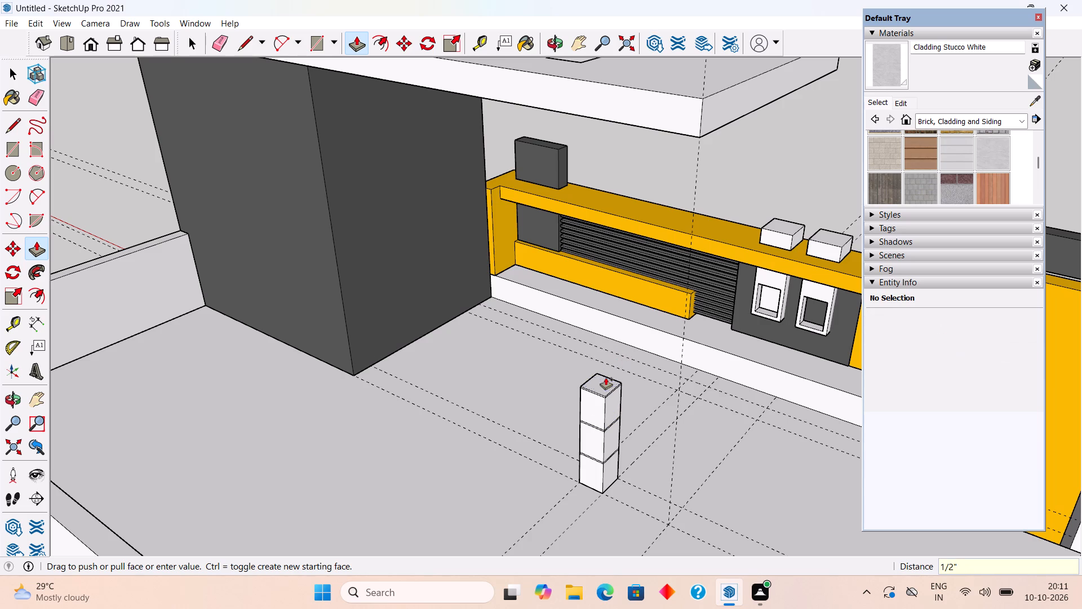
Extrude a fourth 1' block on top of the column, followed by a separate 0.5" joint layer.
click(606, 378)
text(1')
key(Return)
click(610, 343)
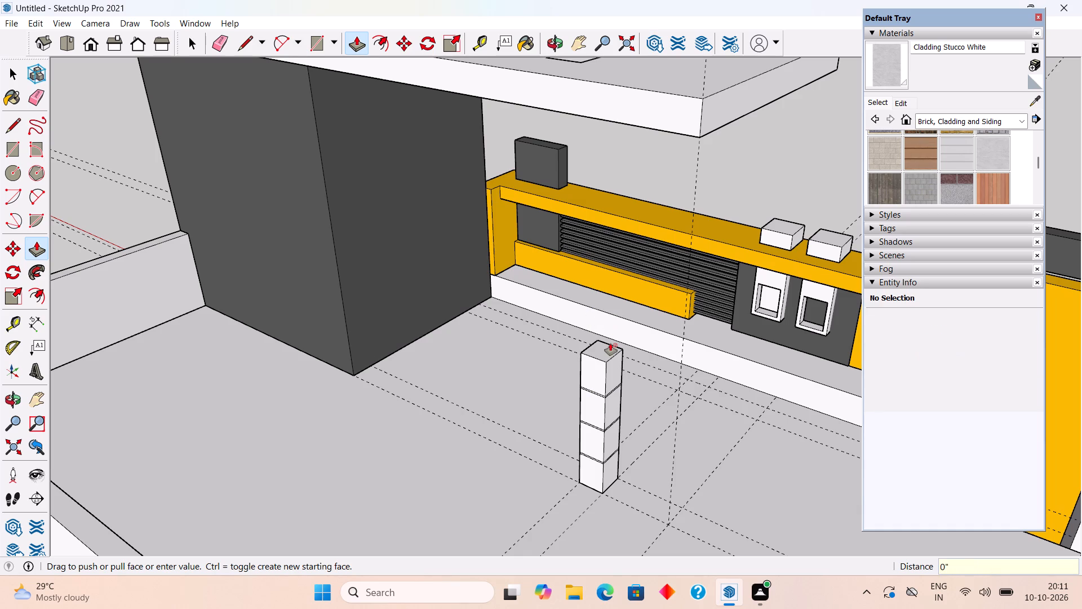
click(605, 346)
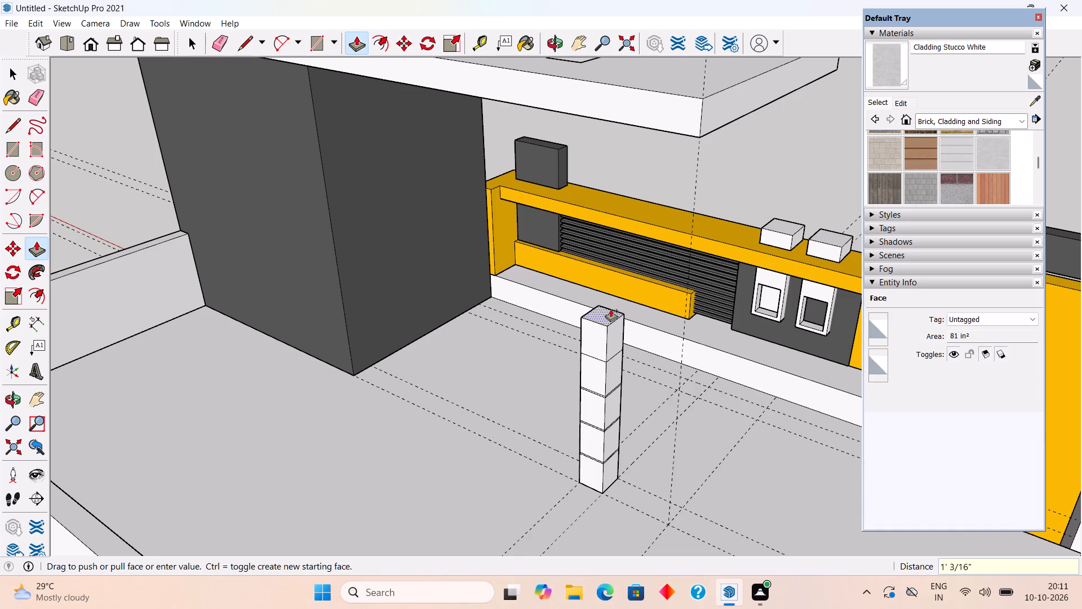
text(.5")
key(Return)
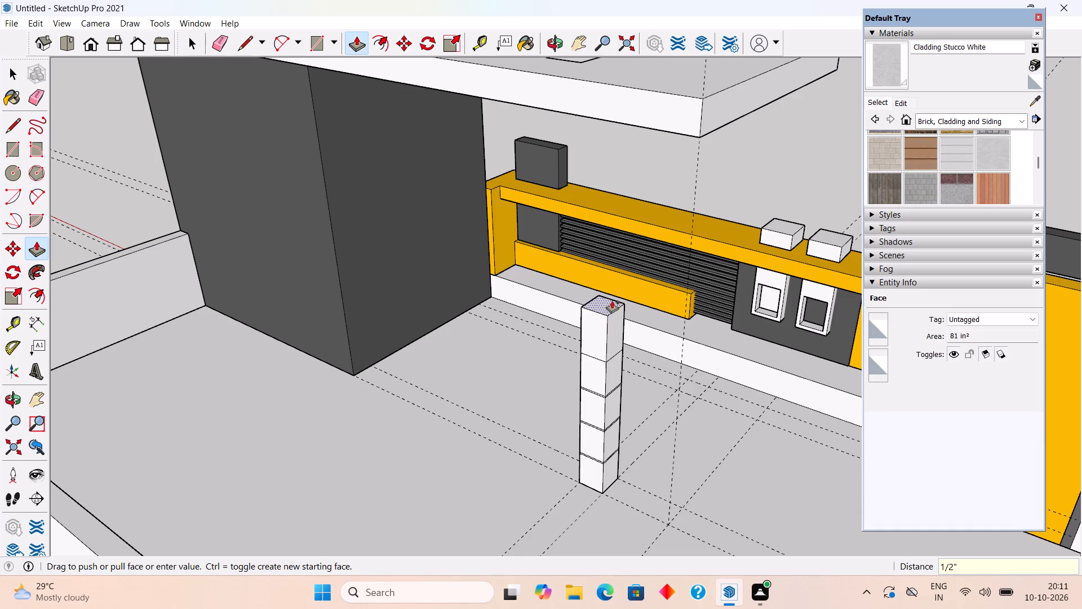
Extrude a fifth 1' block on top of the column, followed by a separate 0.5" joint layer.
click(608, 346)
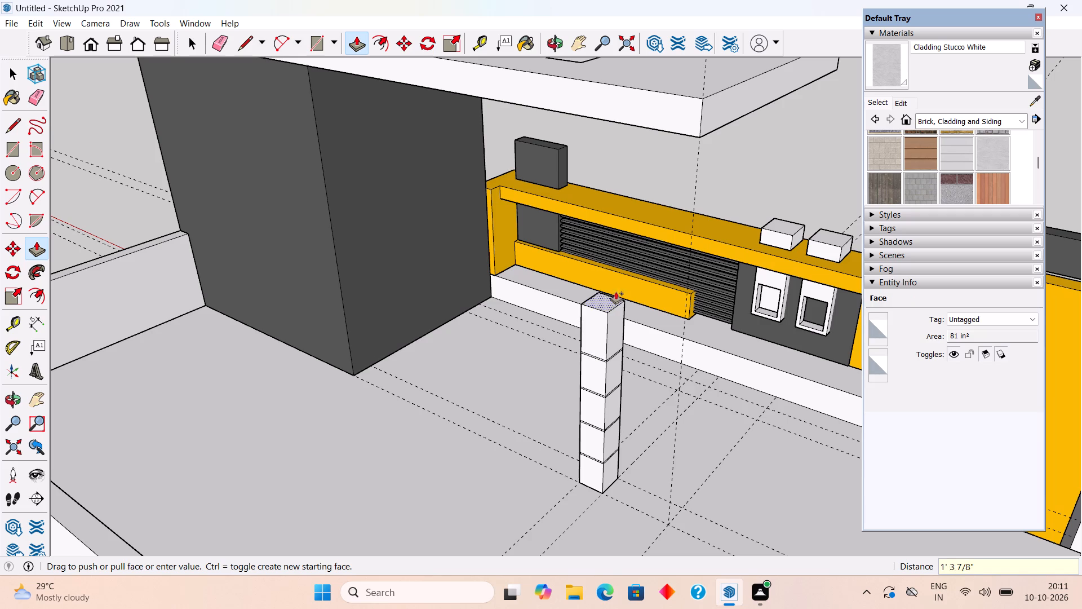
text(1')
key(Return)
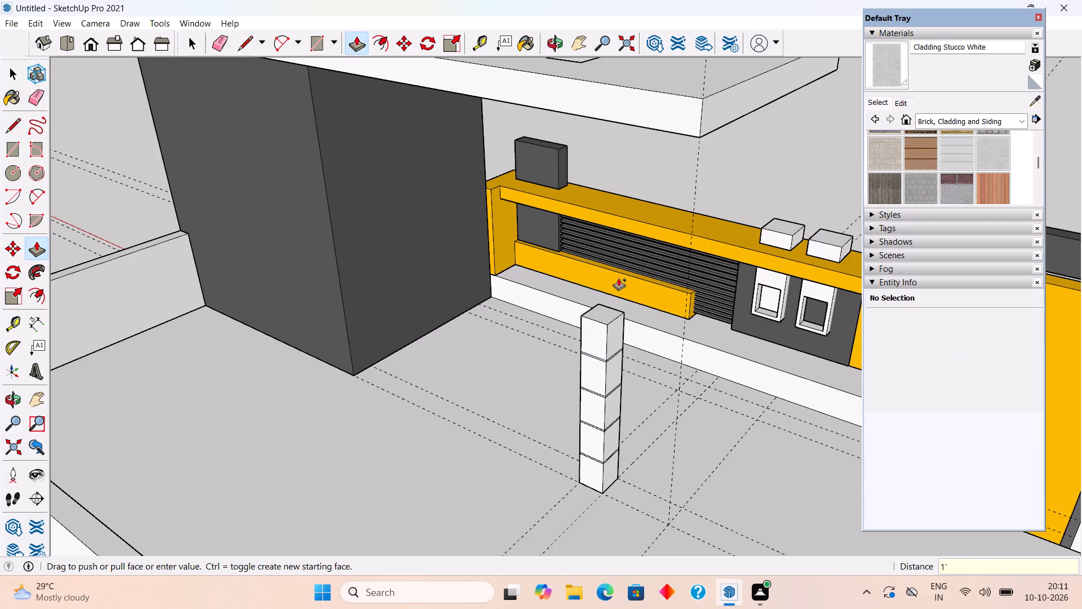
click(605, 314)
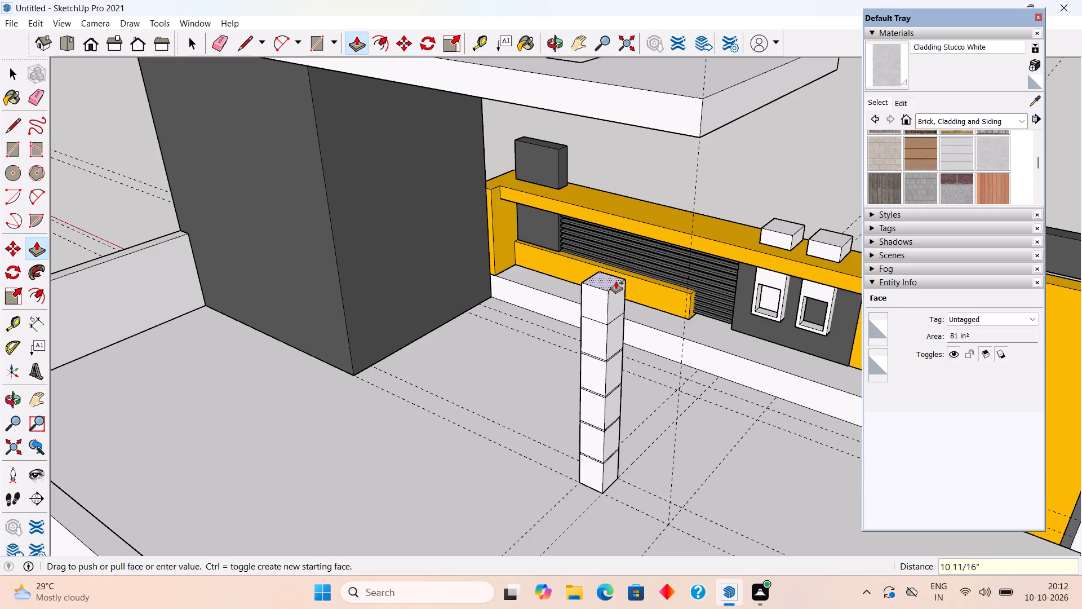
text(.5")
key(Return)
Extrude a sixth 1' block on top of the column, followed by a separate 0.5" joint layer.
click(606, 311)
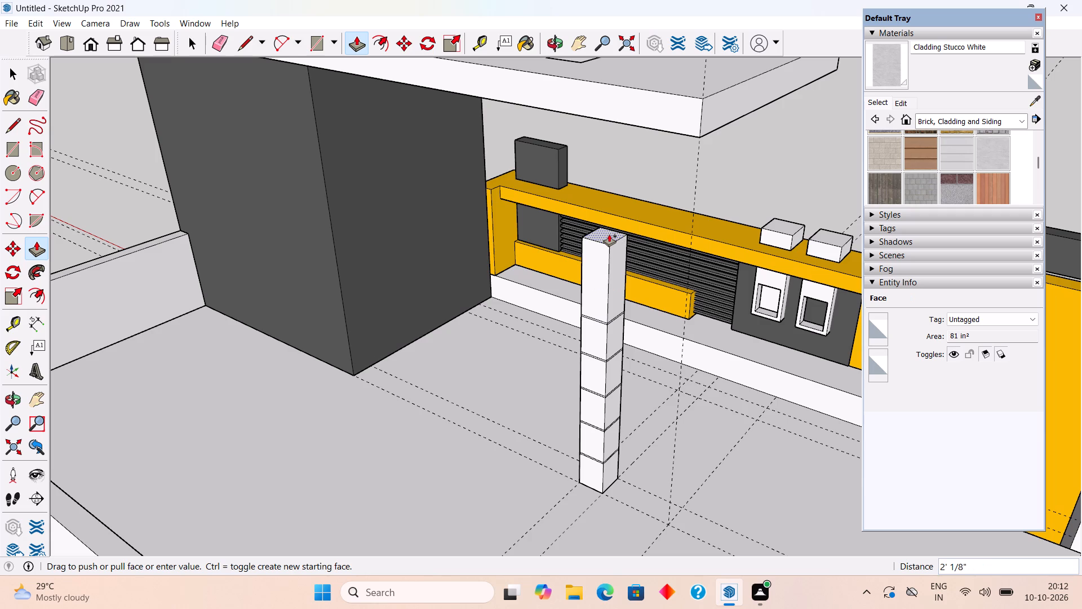
text(1')
key(Return)
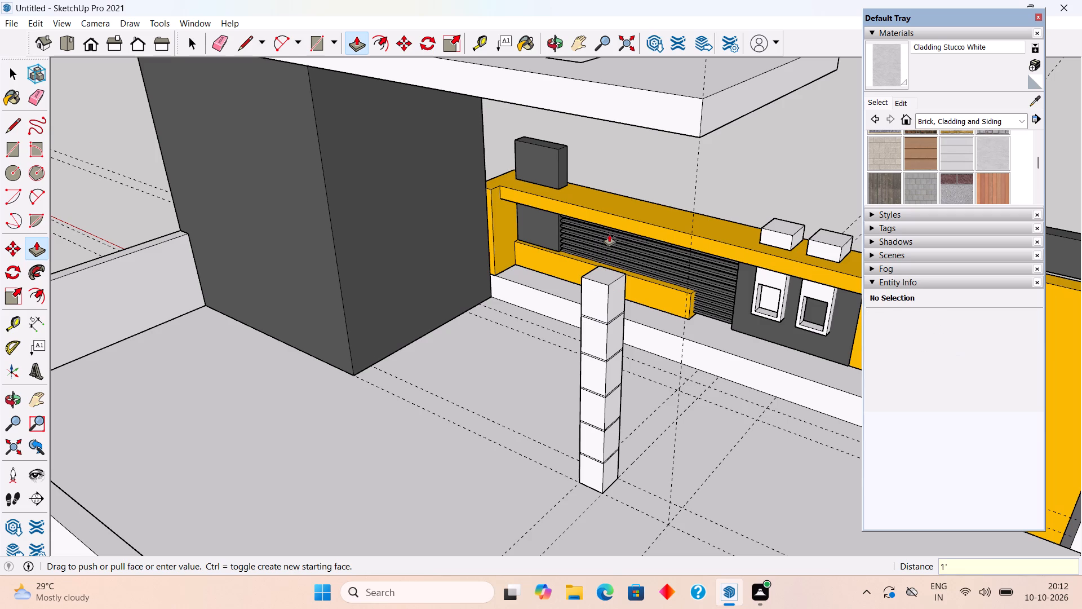
click(609, 271)
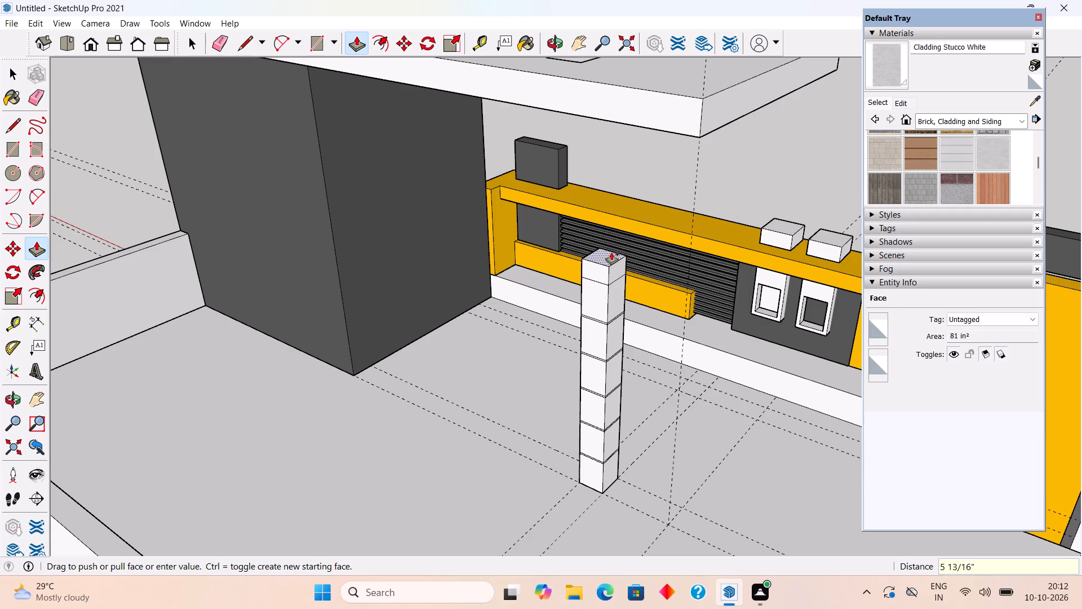
text(.5")
key(Return)
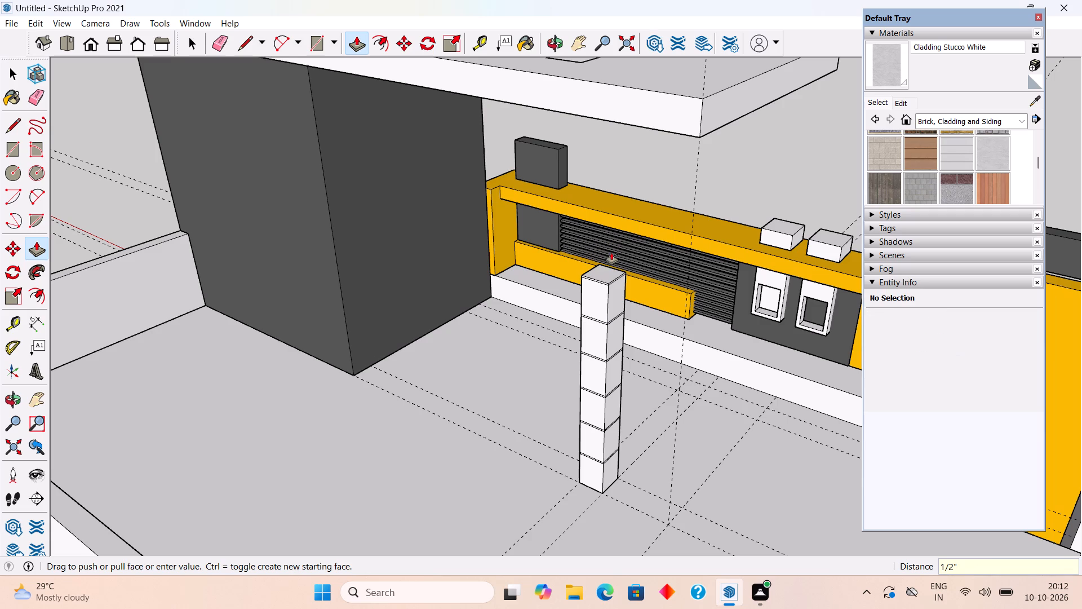
Extrude a seventh 1' block on top of the column, followed by a separate 0.5" joint layer.
click(609, 270)
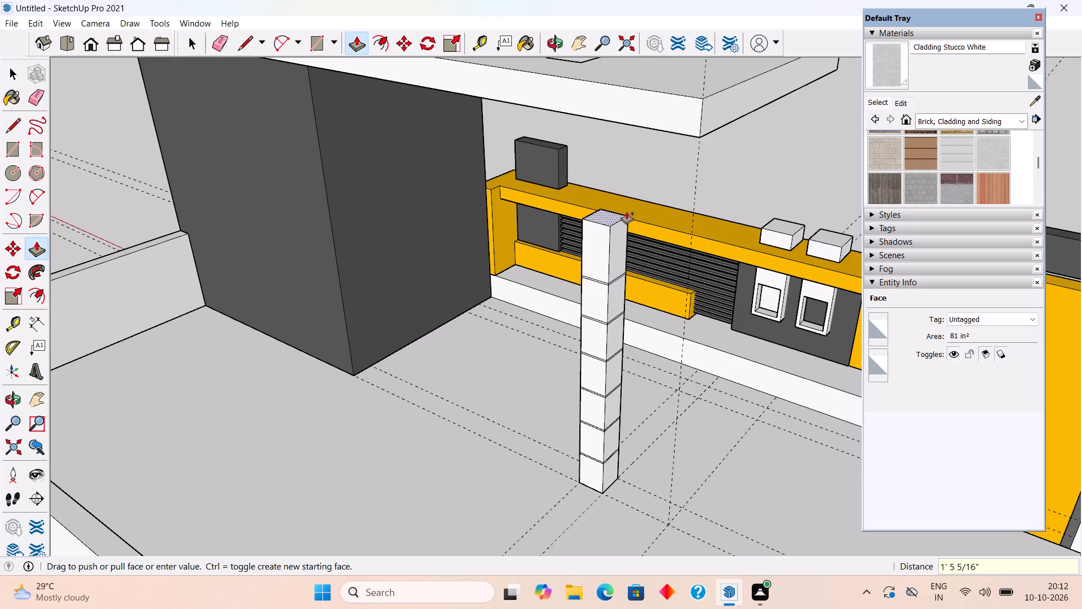
text(1')
key(Return)
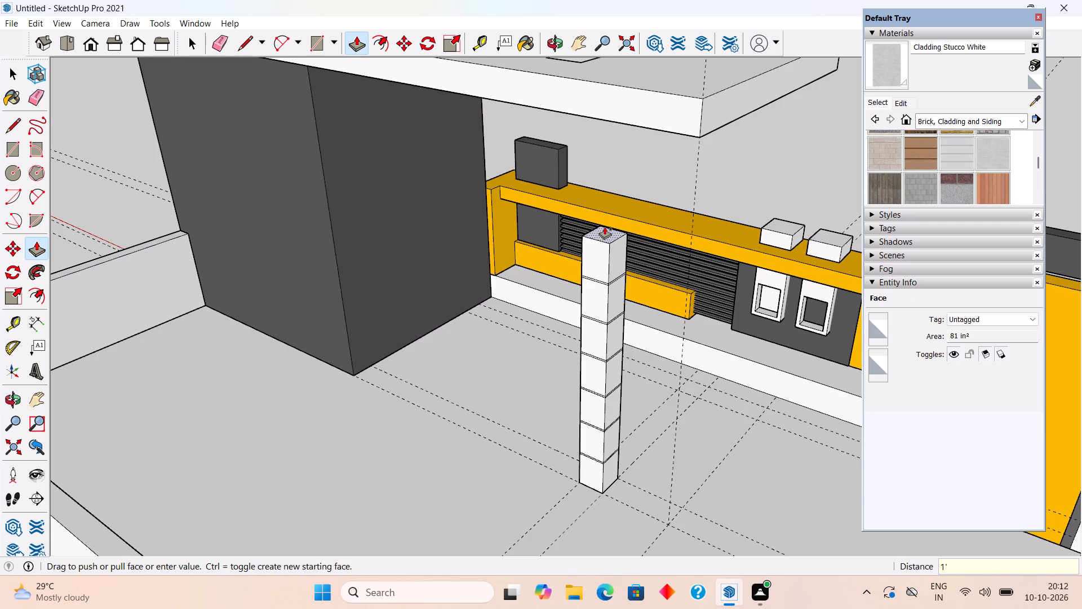
click(605, 227)
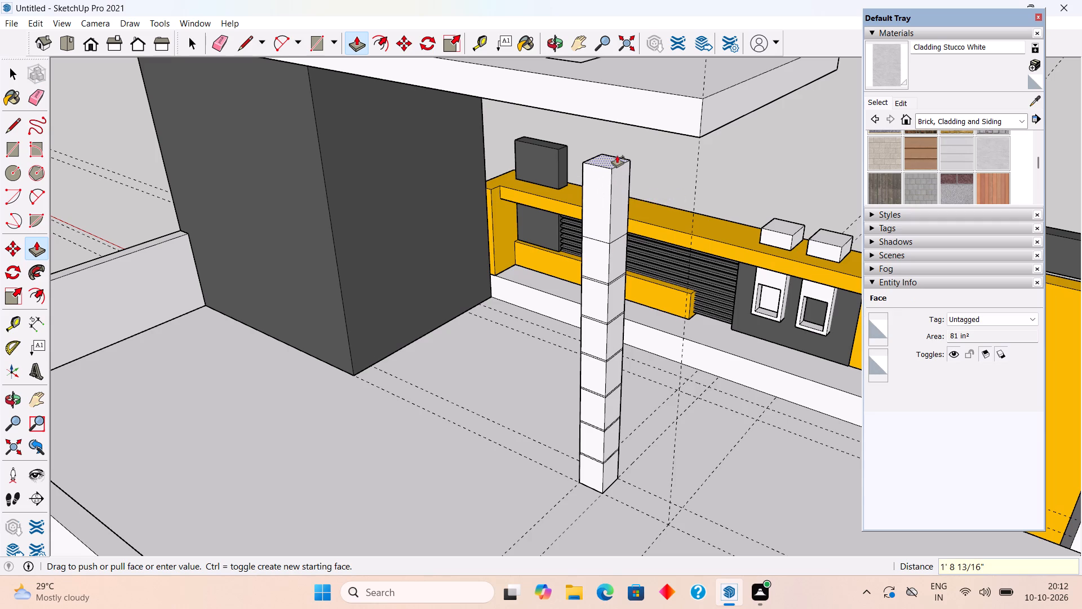
text(.5")
key(Return)
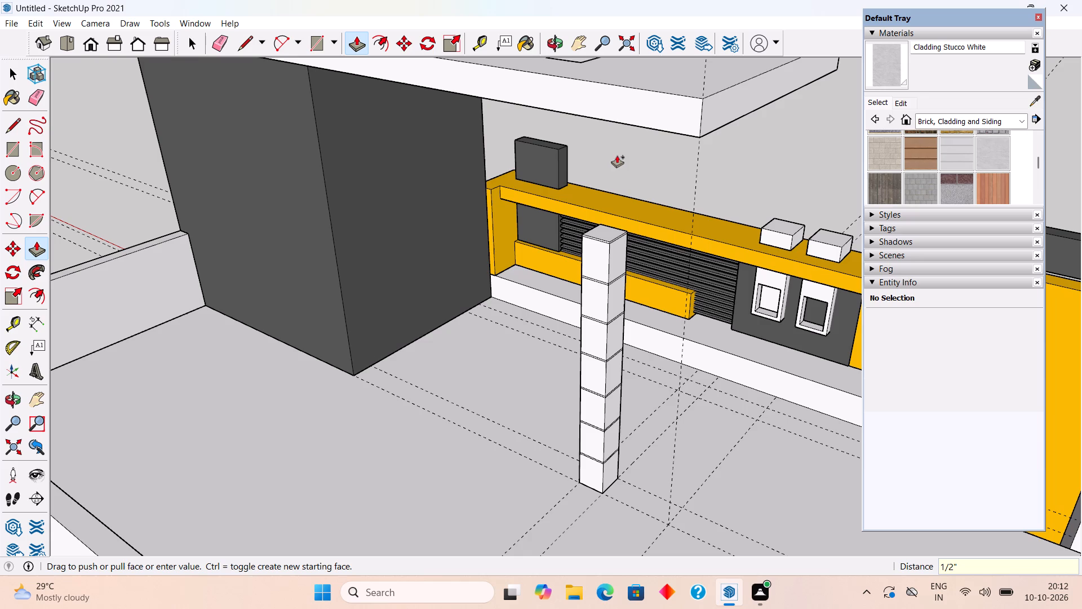
Extrude an eighth 1' block on top of the column, followed by a separate 0.5" joint layer.
click(611, 232)
text(1')
key(Return)
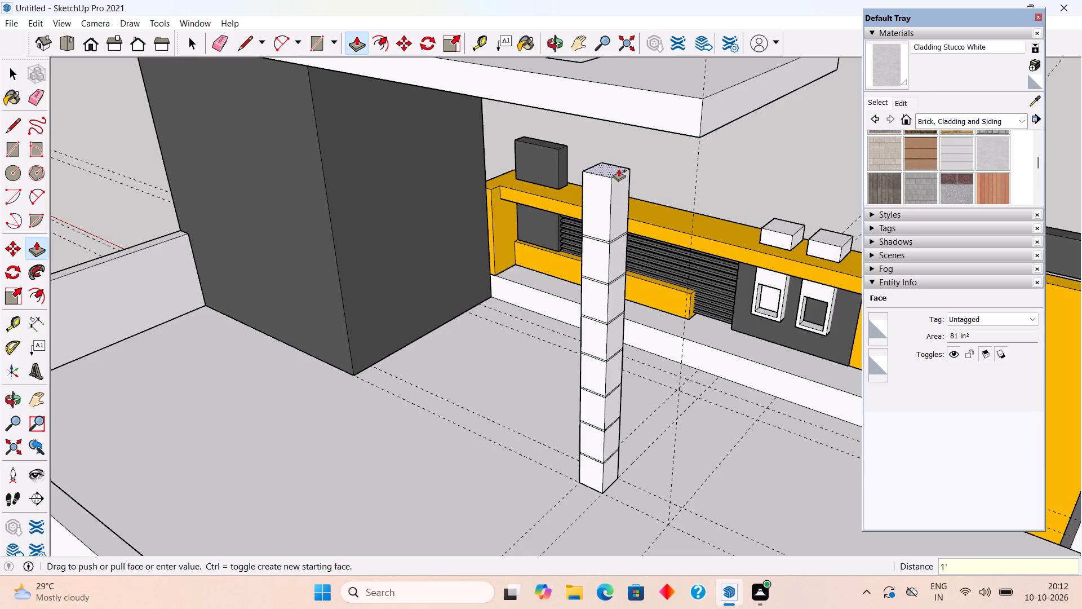
click(611, 189)
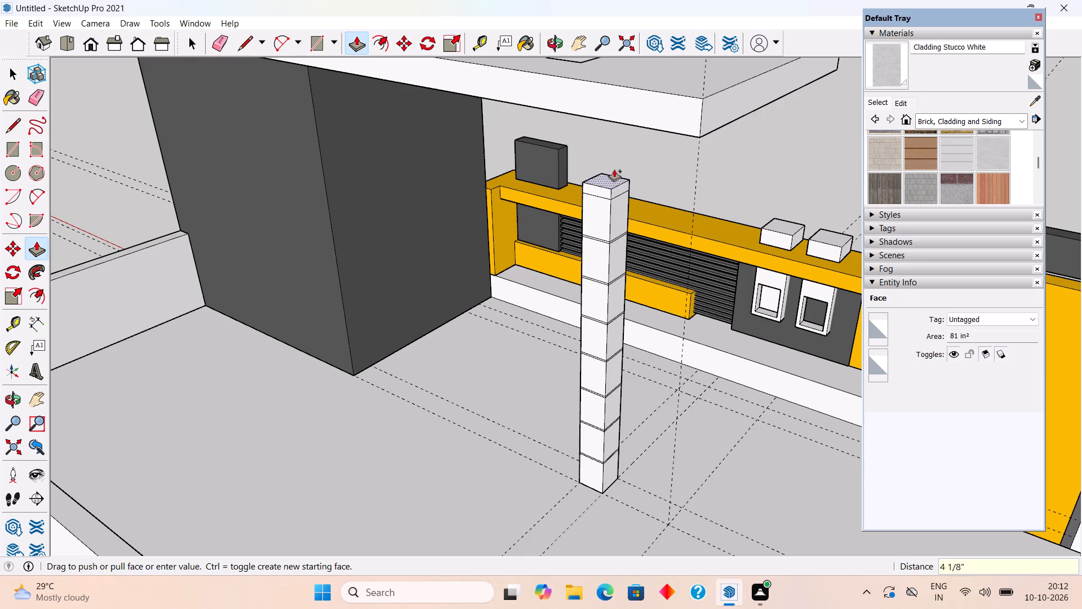
text(.5")
key(Return)
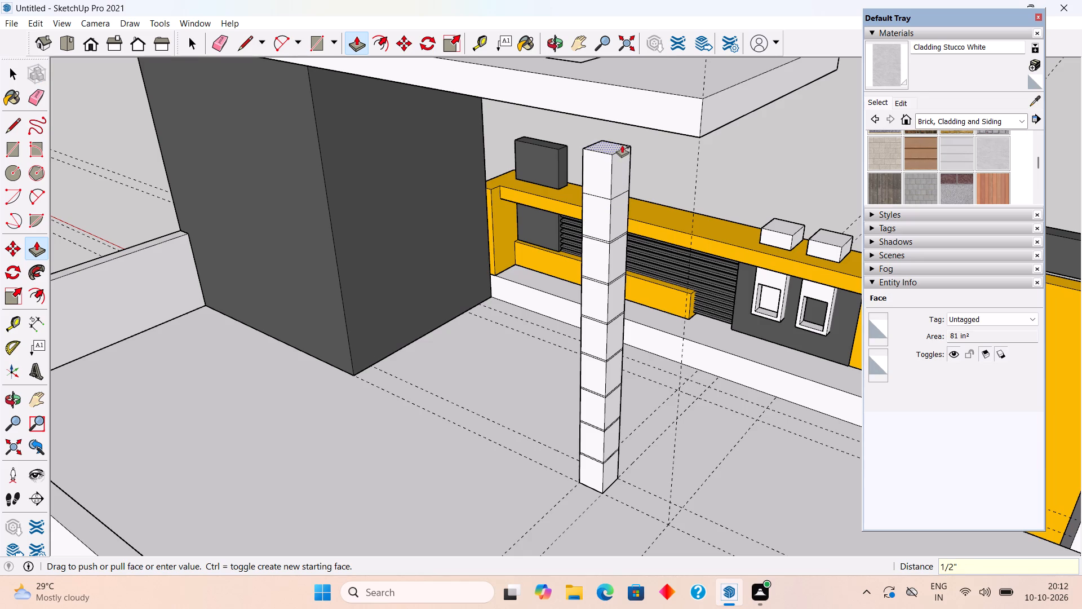
Extrude a ninth 1' block on top of the column, followed by a separate 0.5" joint layer.
click(610, 187)
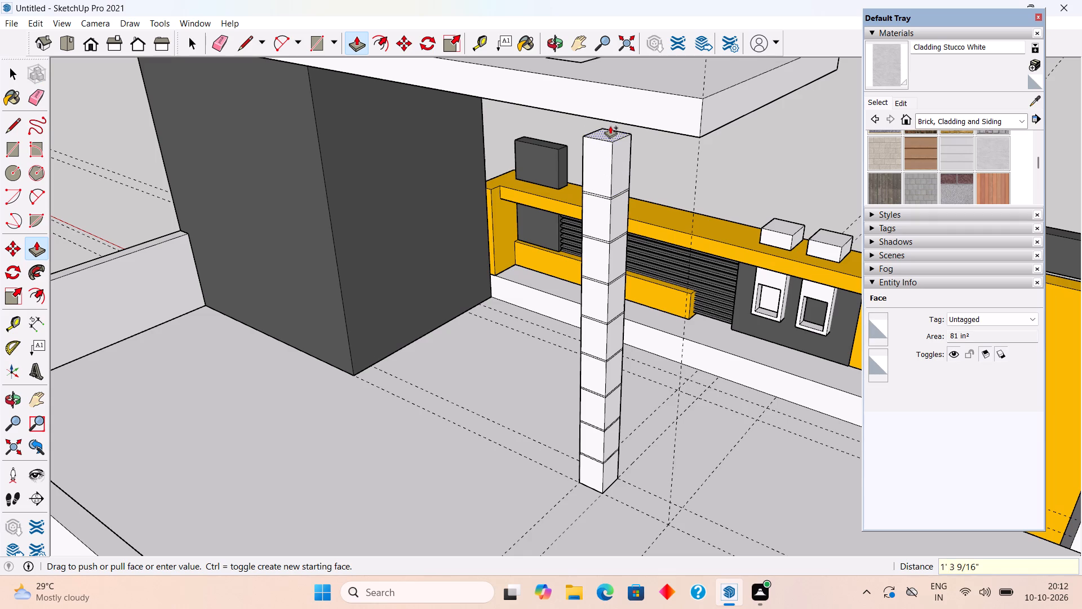
text(1')
key(Return)
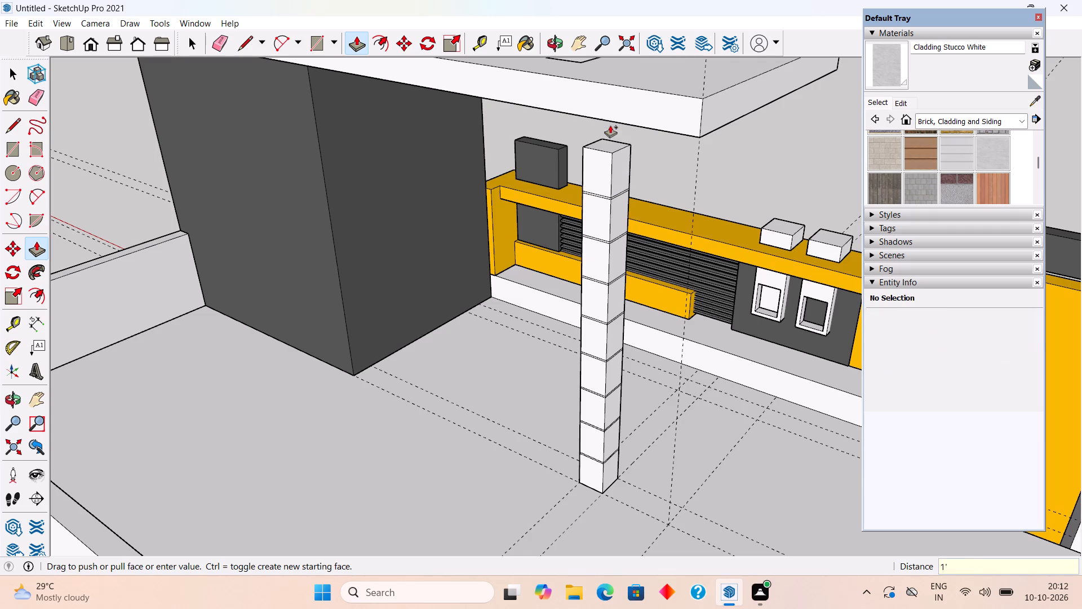
click(607, 140)
text(.5")
key(Return)
Extrude the column's top face up to the underside of the roof canopy.
click(606, 136)
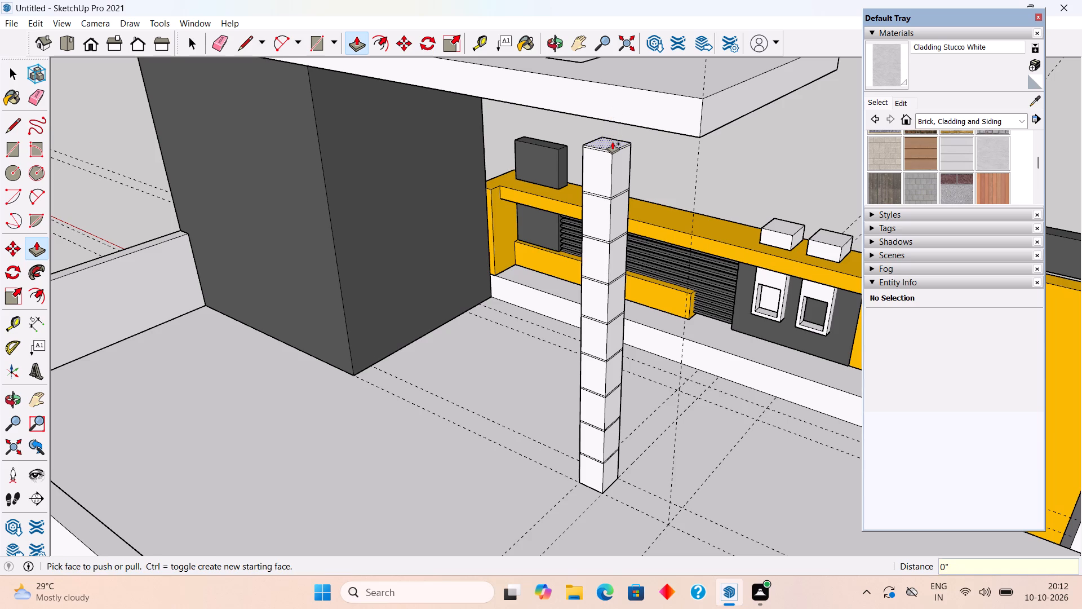
click(613, 142)
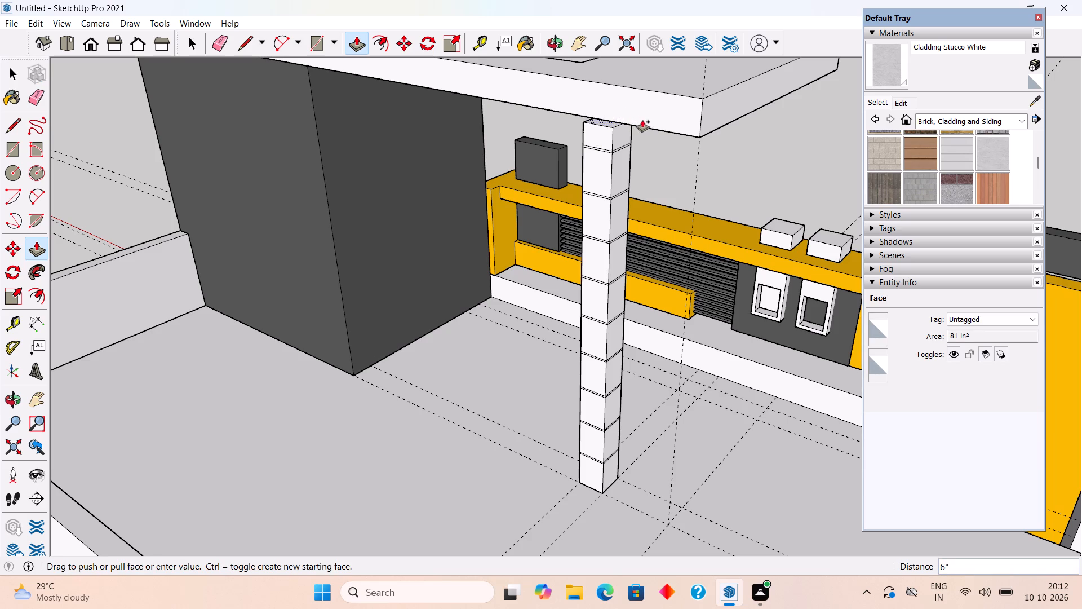
click(702, 134)
key(space)
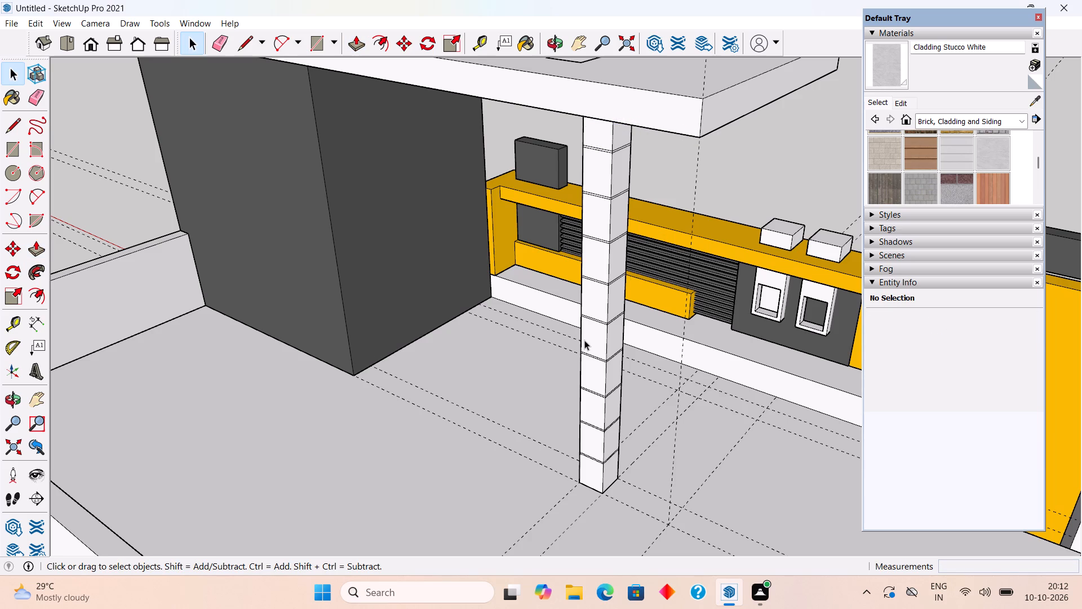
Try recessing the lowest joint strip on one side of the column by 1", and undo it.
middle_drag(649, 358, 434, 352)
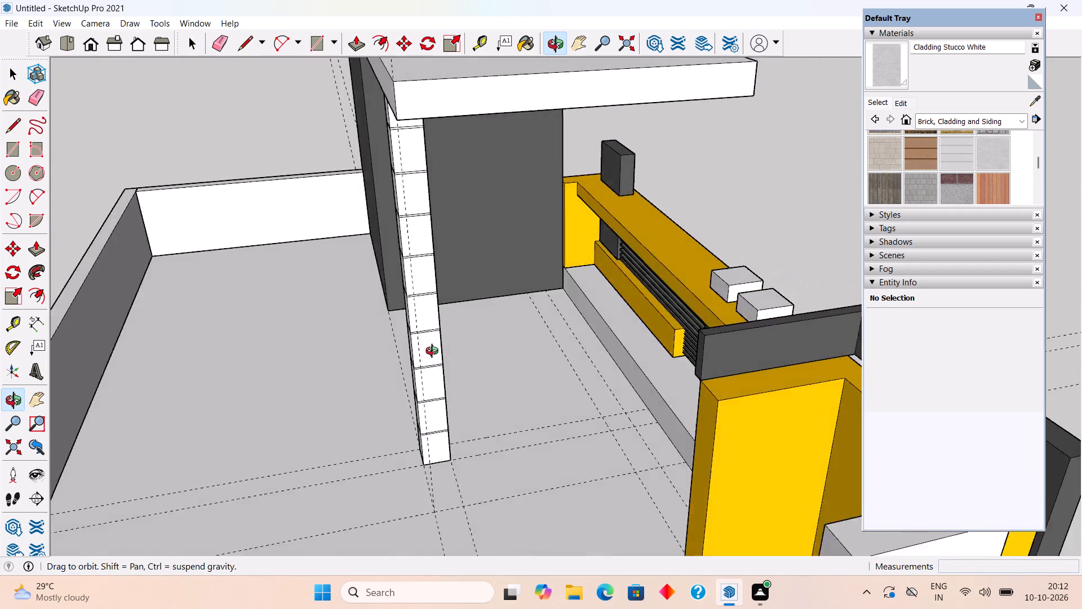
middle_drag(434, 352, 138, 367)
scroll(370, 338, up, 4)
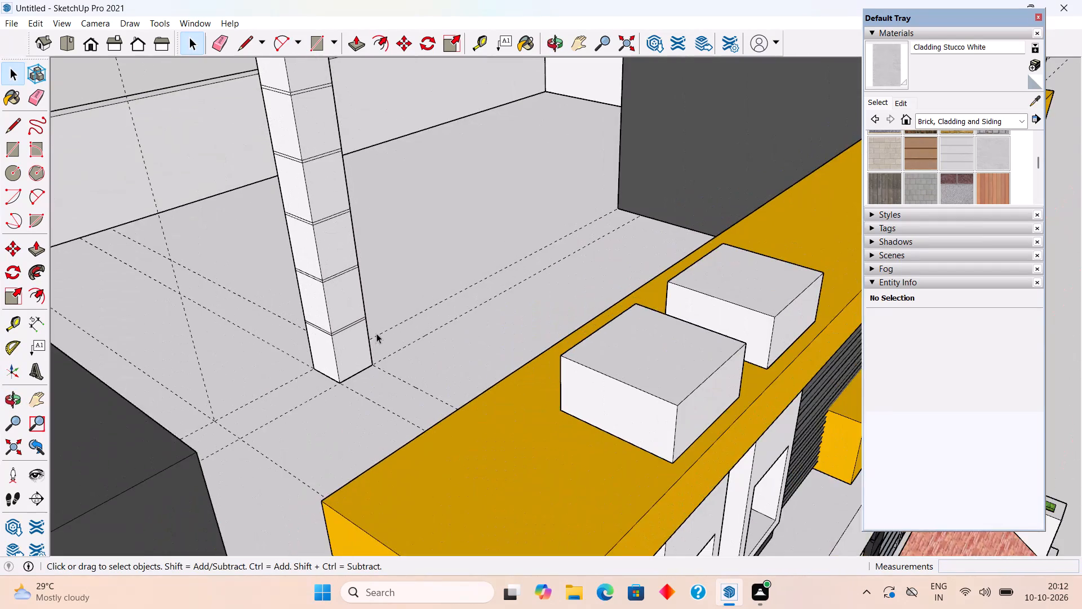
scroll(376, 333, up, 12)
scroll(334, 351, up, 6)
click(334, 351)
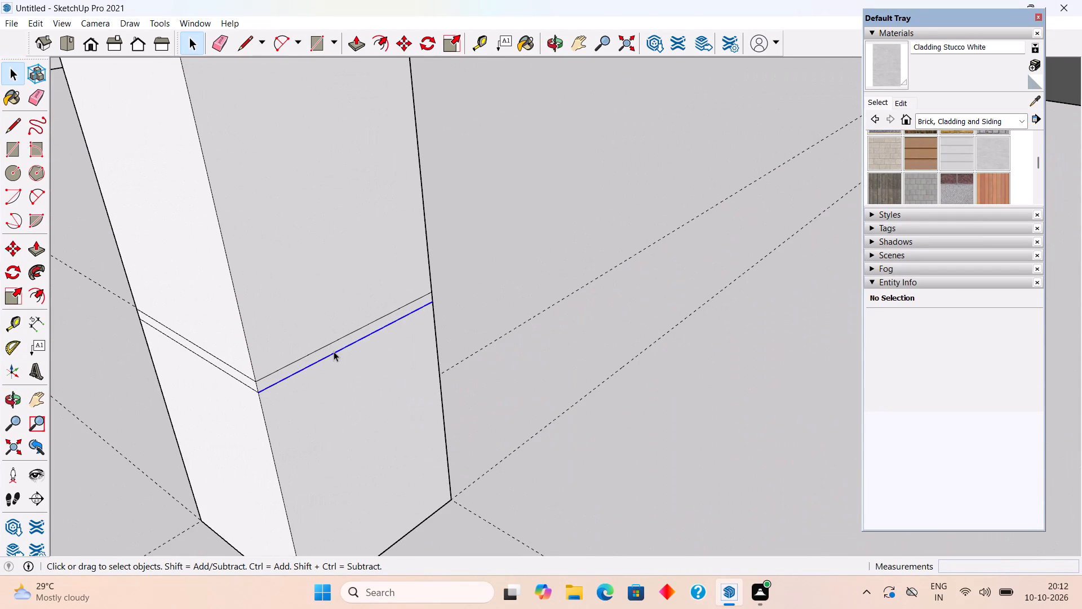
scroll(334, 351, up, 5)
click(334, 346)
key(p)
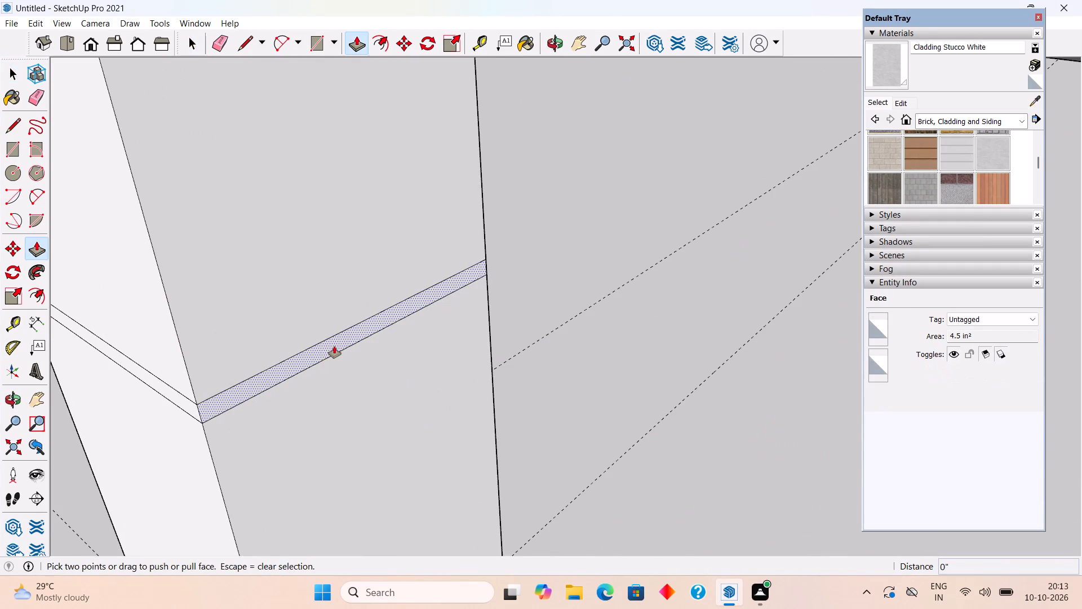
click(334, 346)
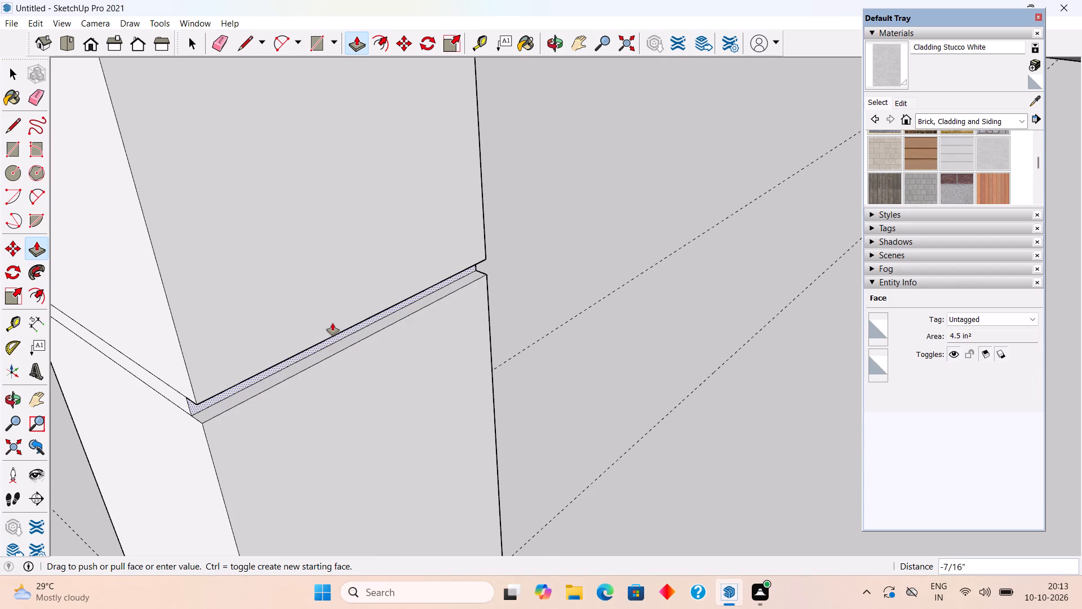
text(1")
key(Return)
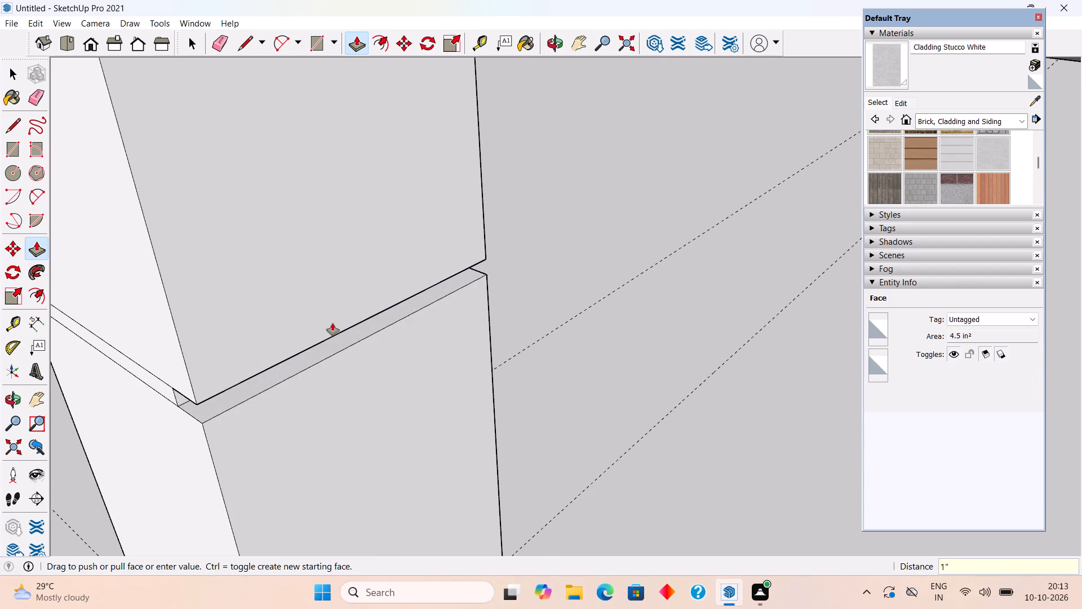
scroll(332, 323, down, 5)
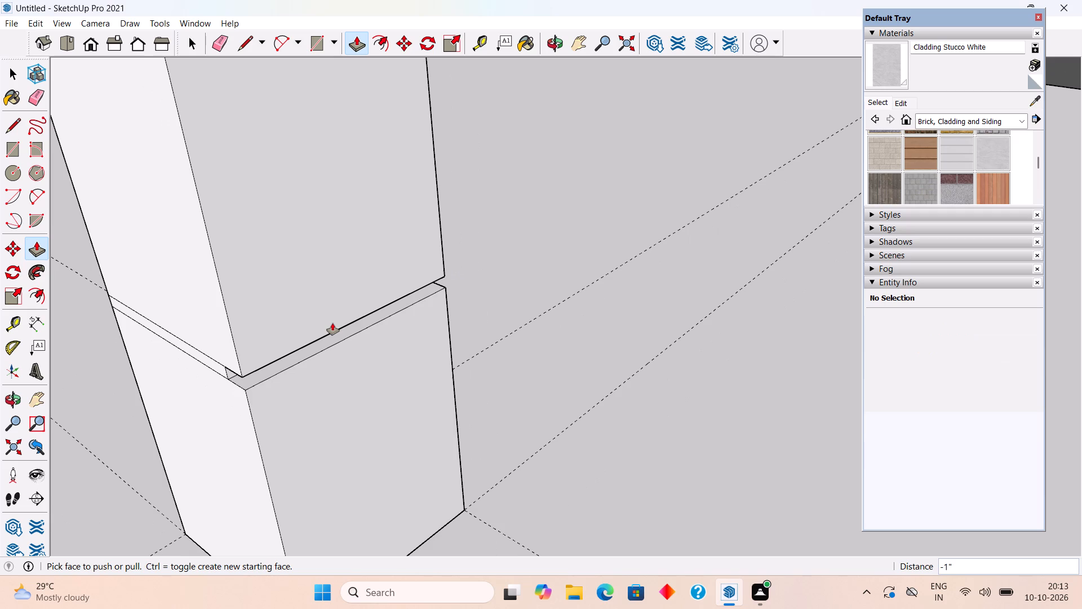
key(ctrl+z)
Recess the lowest joint strip on the same side of the column by 0.5".
click(332, 333)
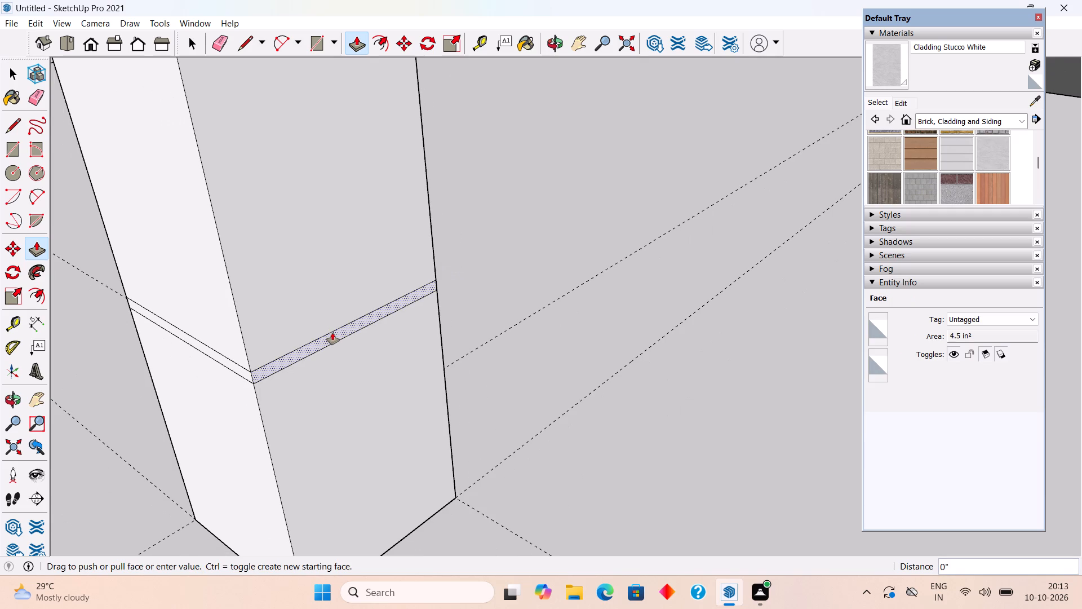
text(.5")
key(Return)
Repeat the 0.5" recess on the second, third and fourth joint strips up the same side of the column.
scroll(329, 326, down, 2)
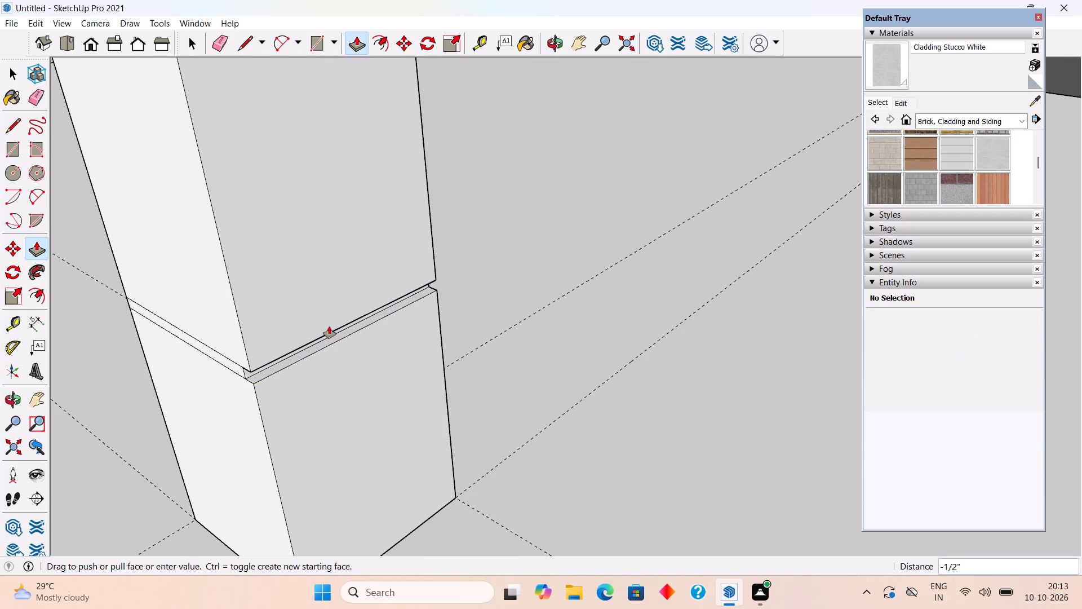
scroll(329, 326, down, 6)
double_click(296, 187)
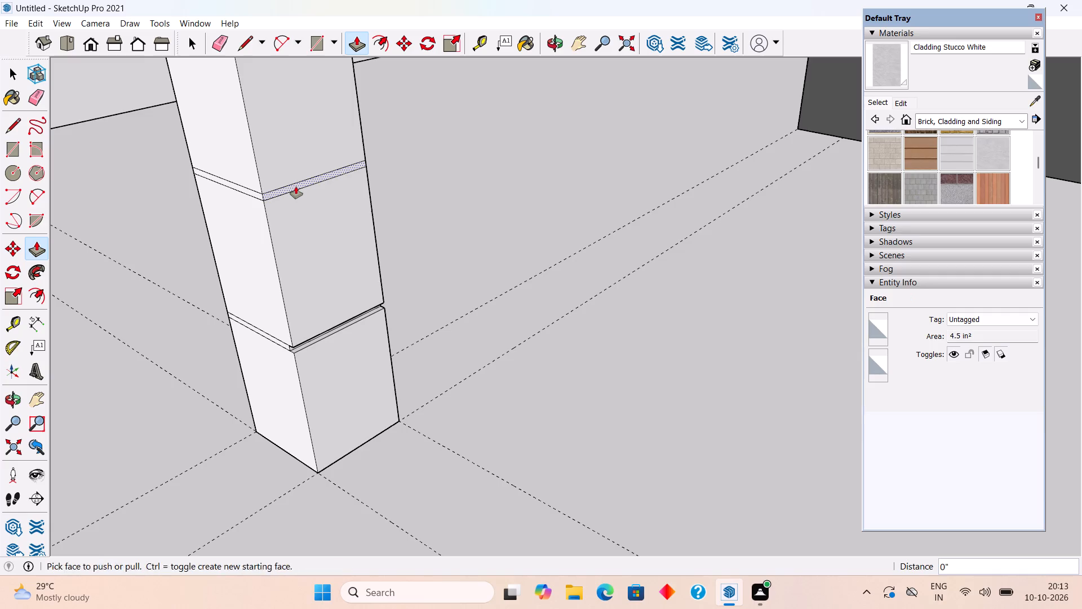
scroll(296, 187, down, 10)
scroll(283, 108, up, 2)
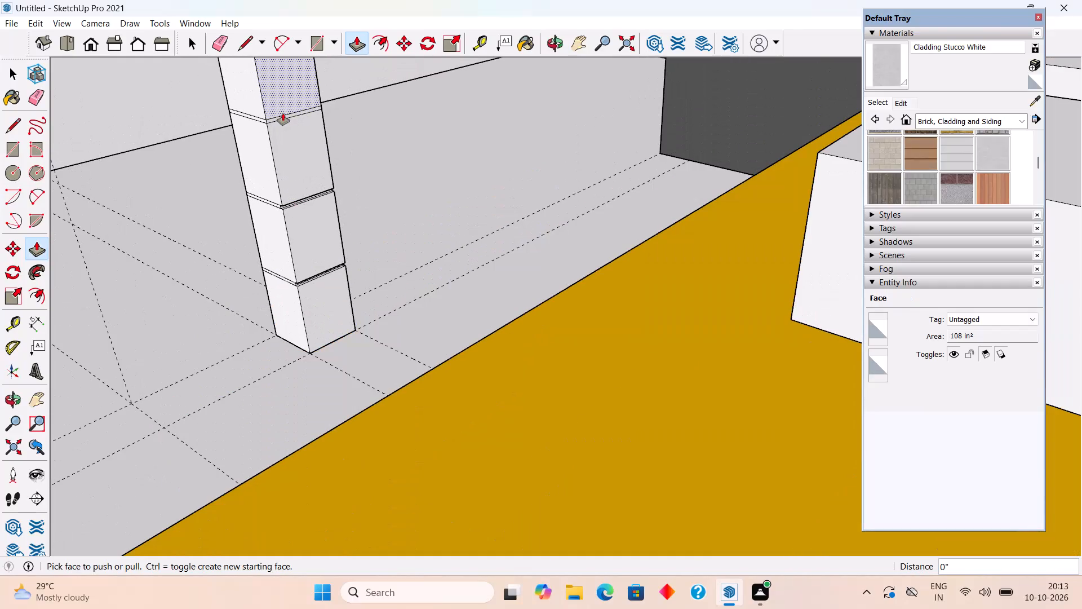
double_click(285, 118)
scroll(285, 118, down, 4)
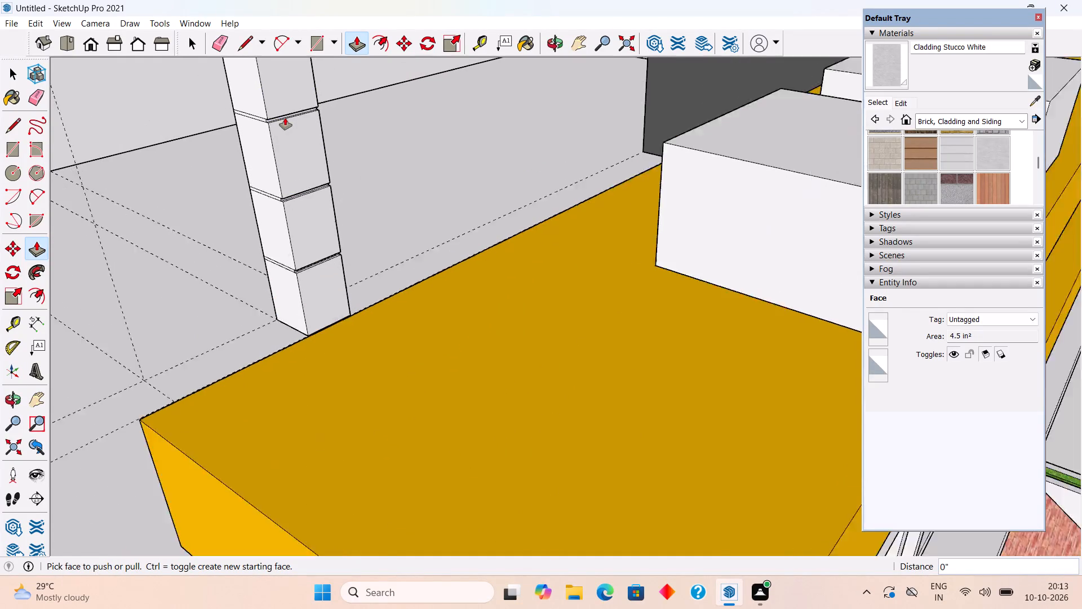
scroll(285, 118, down, 3)
middle_drag(289, 127, 349, 254)
scroll(349, 254, down, 1)
scroll(226, 172, up, 9)
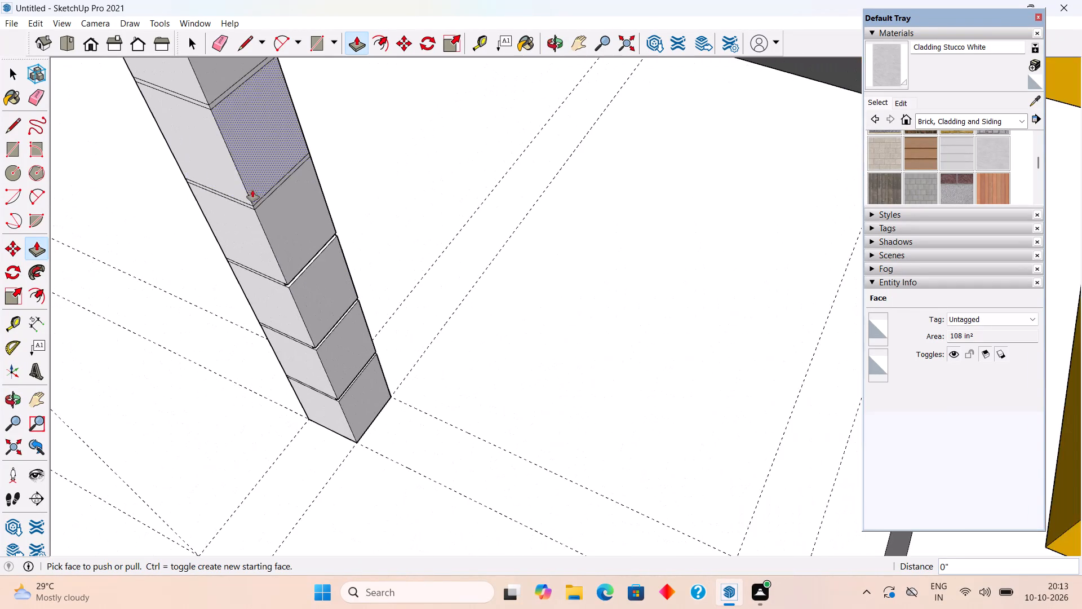
double_click(262, 200)
Recess the fifth joint strip on the same side of the column by 0.5".
scroll(255, 188, down, 9)
scroll(241, 147, up, 7)
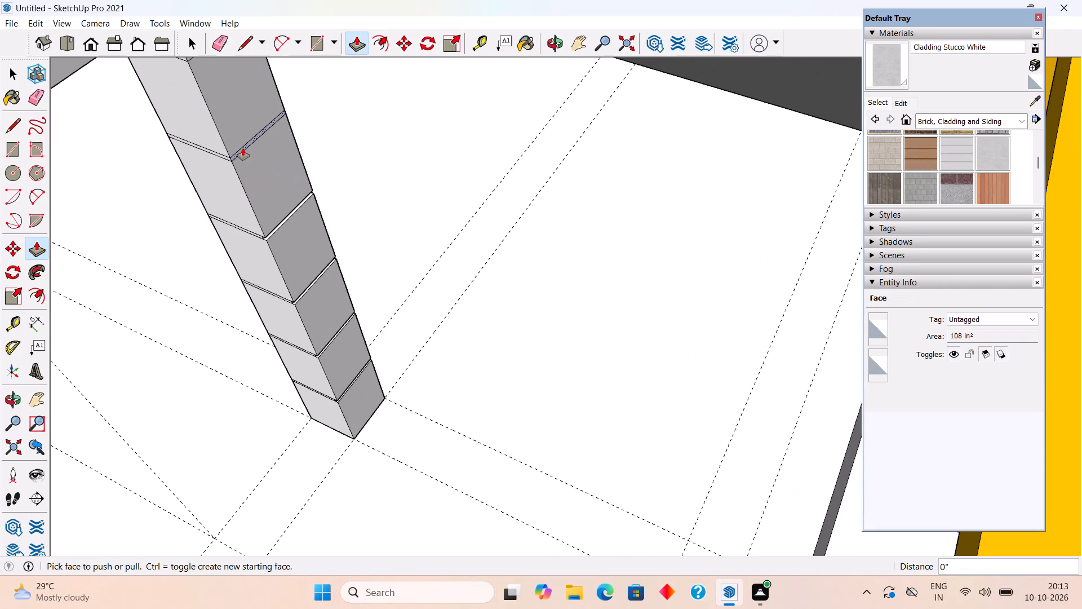
click(243, 148)
click(243, 148)
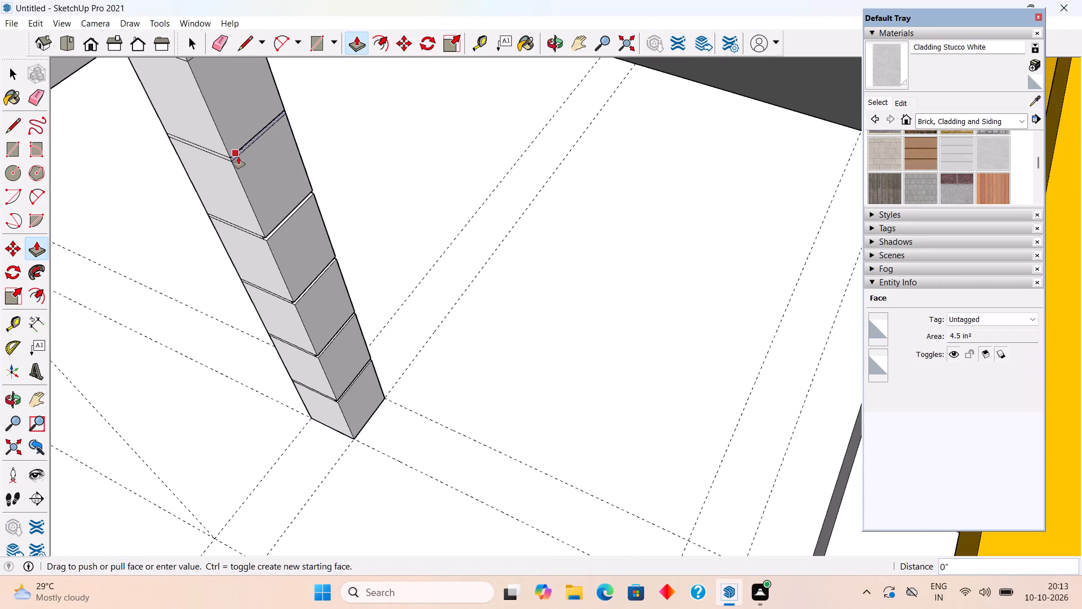
double_click(238, 157)
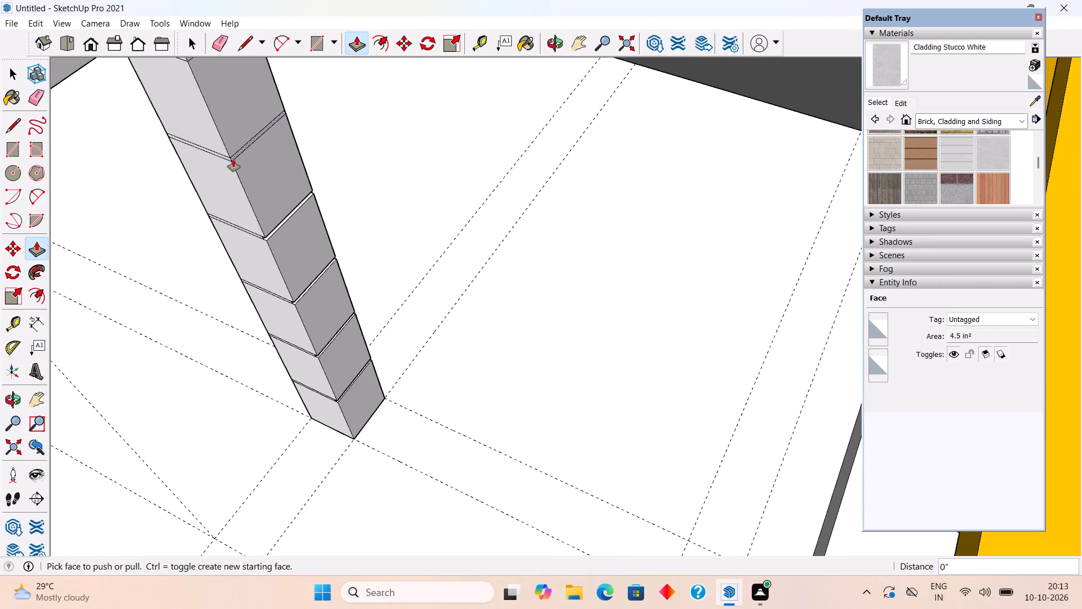
click(233, 160)
text(.5")
key(Return)
scroll(219, 163, down, 2)
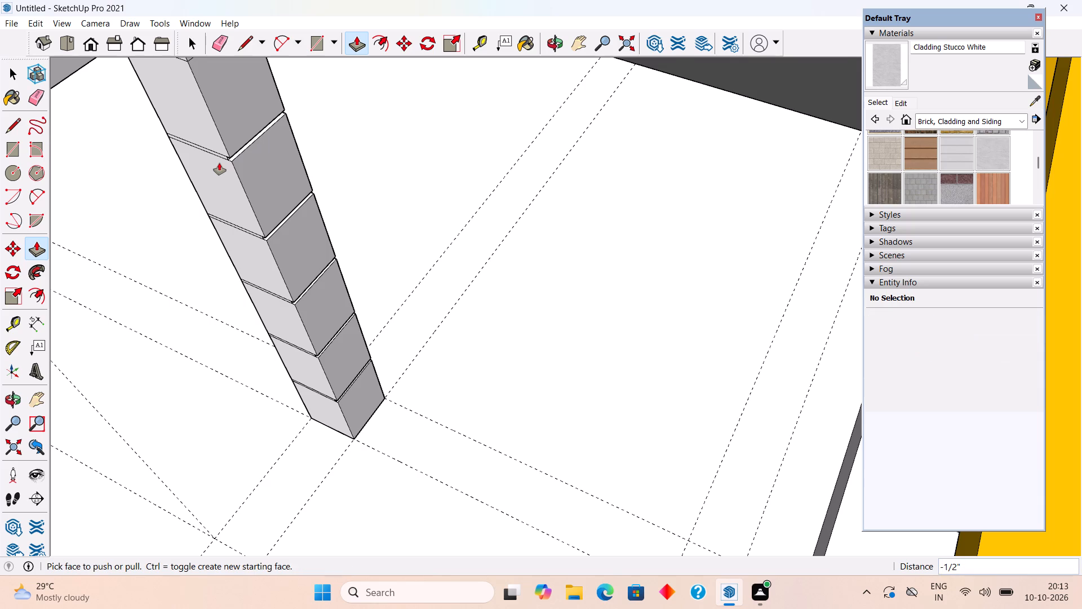
scroll(219, 163, down, 13)
scroll(218, 99, up, 5)
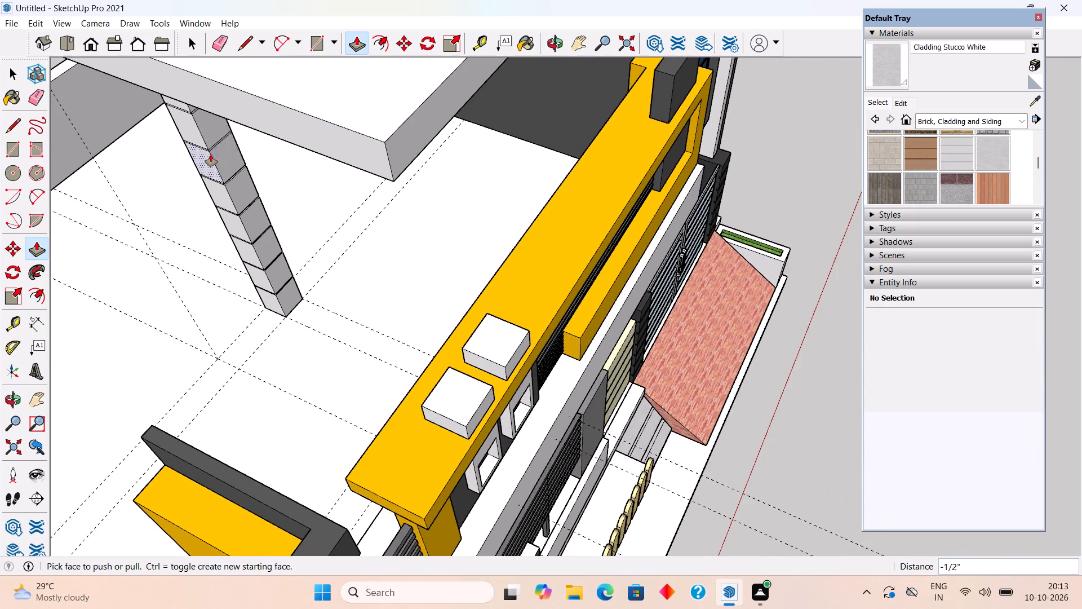
Recess the sixth and seventh joint strips up the same side of the column by 0.5".
scroll(211, 155, up, 10)
double_click(209, 144)
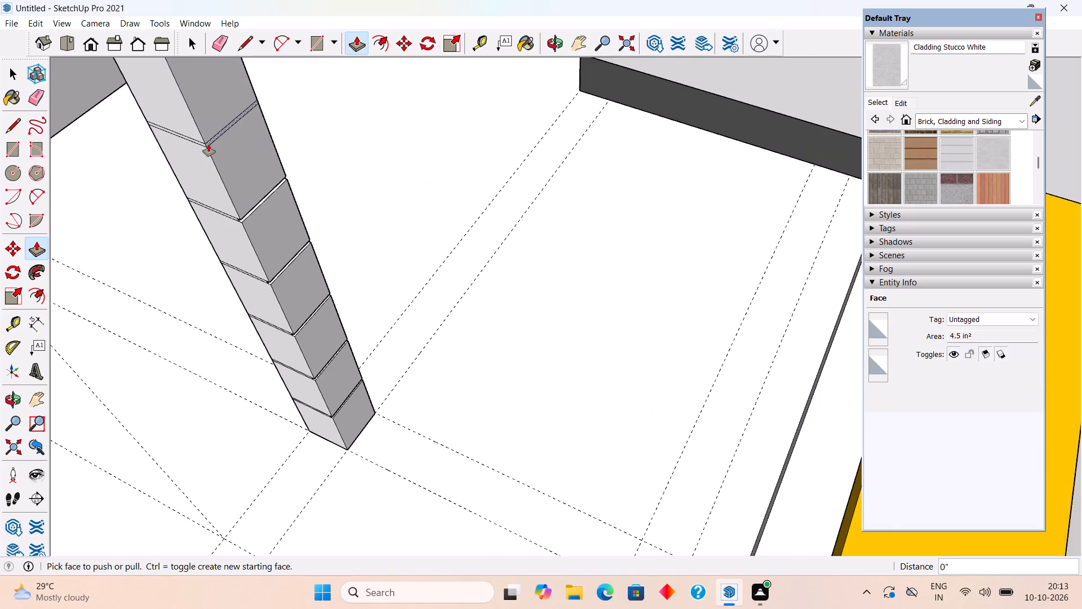
scroll(209, 144, down, 11)
middle_drag(206, 125, 234, 69)
scroll(188, 93, up, 8)
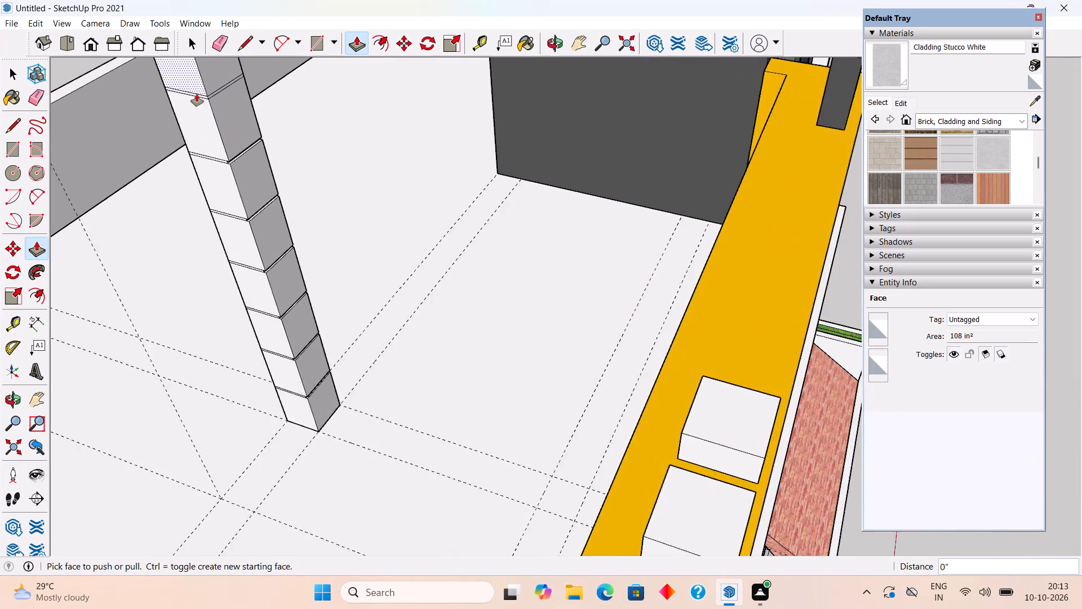
scroll(197, 94, up, 3)
double_click(220, 96)
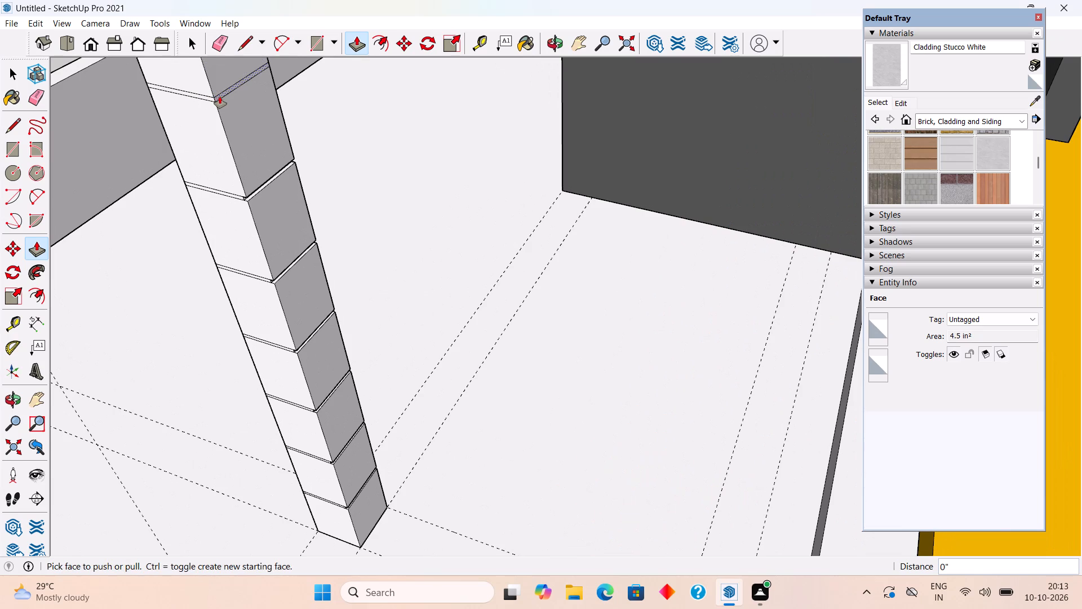
Recess the eighth joint strip on the same side of the column by 0.5".
scroll(220, 96, down, 17)
middle_drag(220, 109, 310, 160)
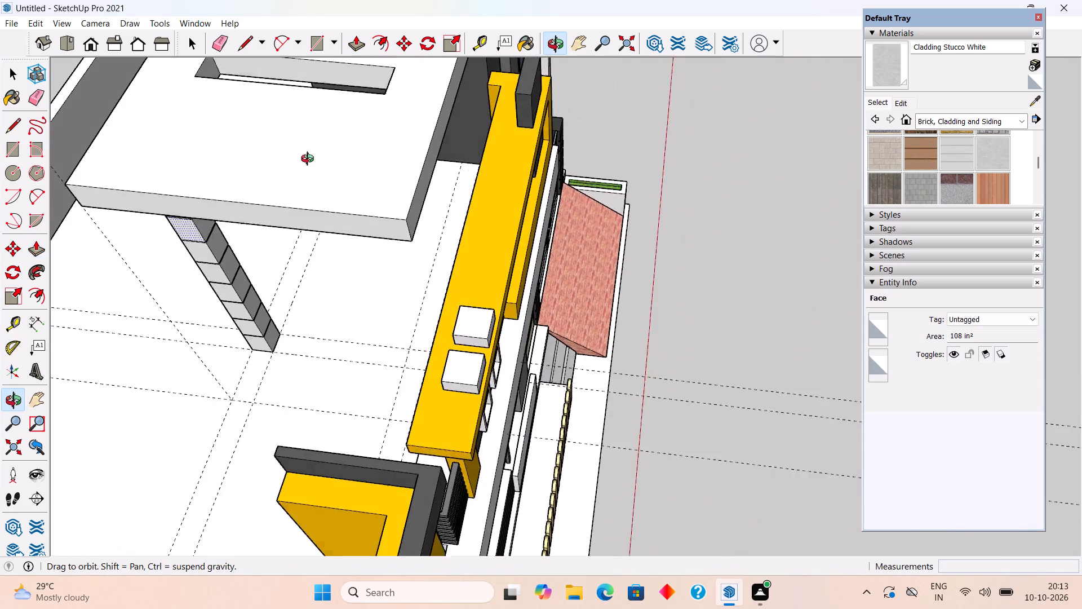
middle_drag(310, 160, 446, 112)
scroll(276, 179, up, 9)
scroll(169, 208, down, 3)
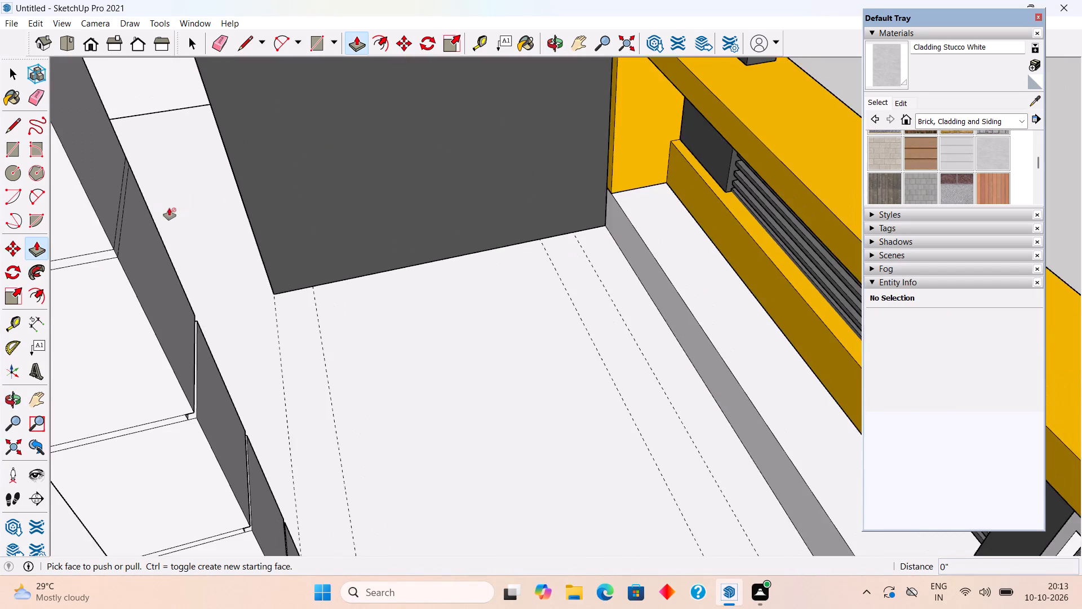
scroll(113, 227, up, 4)
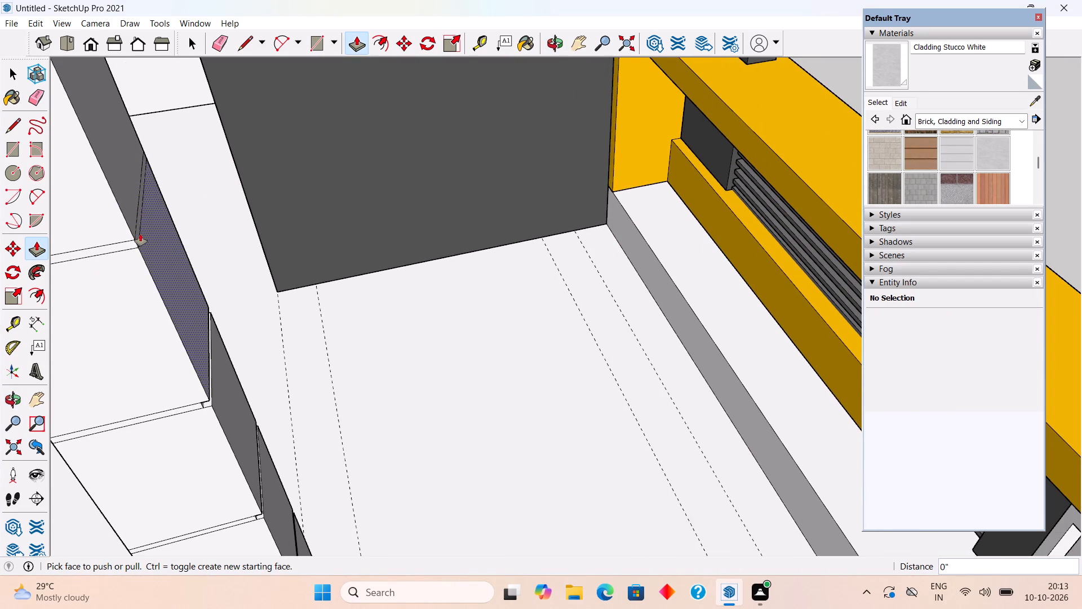
double_click(136, 237)
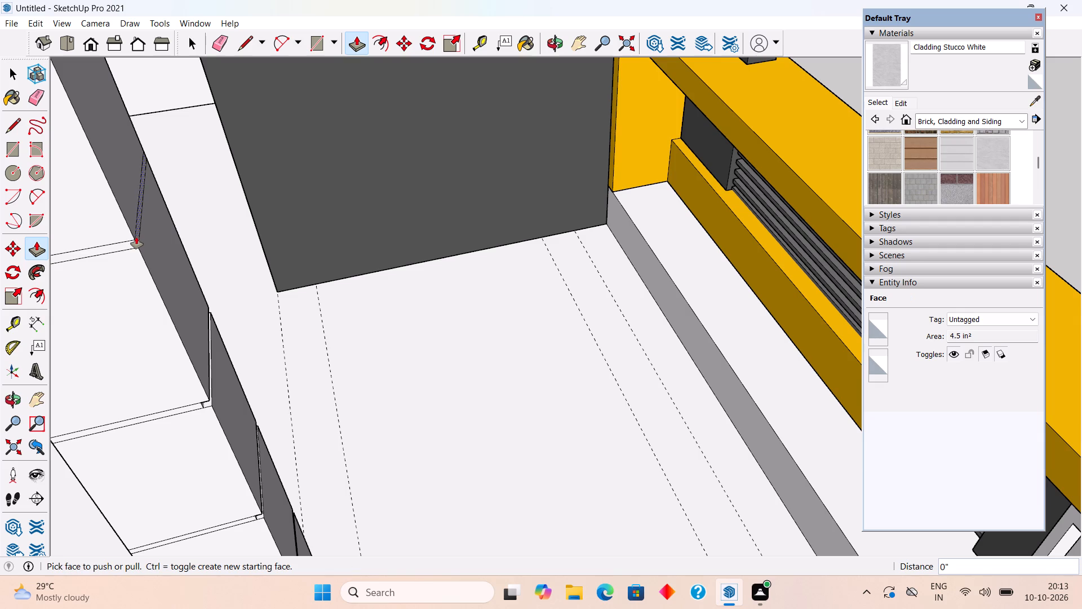
Recess the topmost joint strip on the same side of the column, just below the canopy, by 0.5".
scroll(136, 237, down, 7)
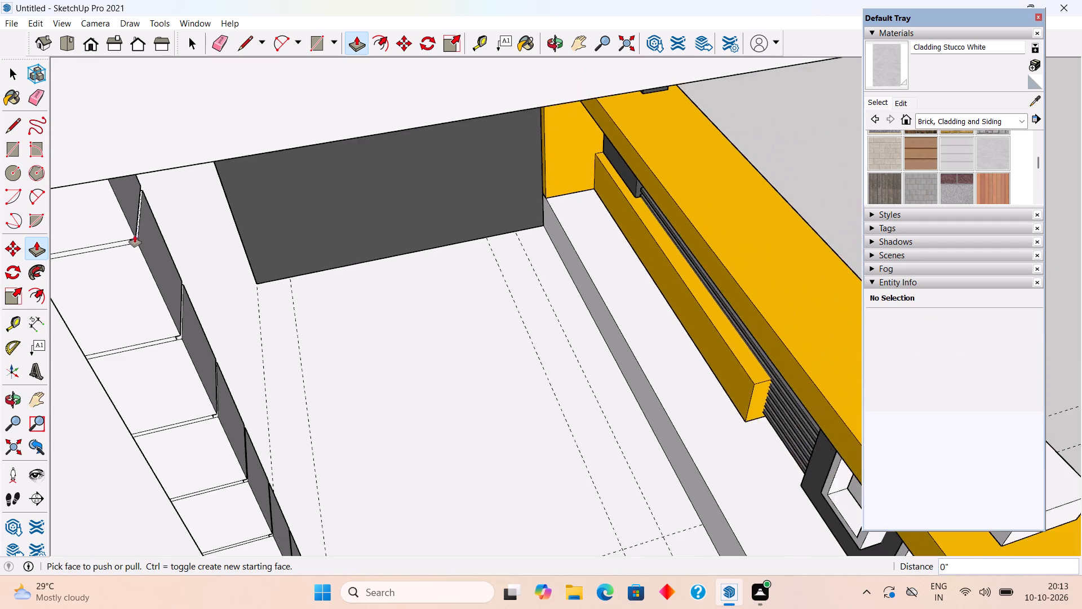
scroll(134, 234, down, 4)
middle_drag(142, 186, 213, 90)
scroll(123, 114, up, 1)
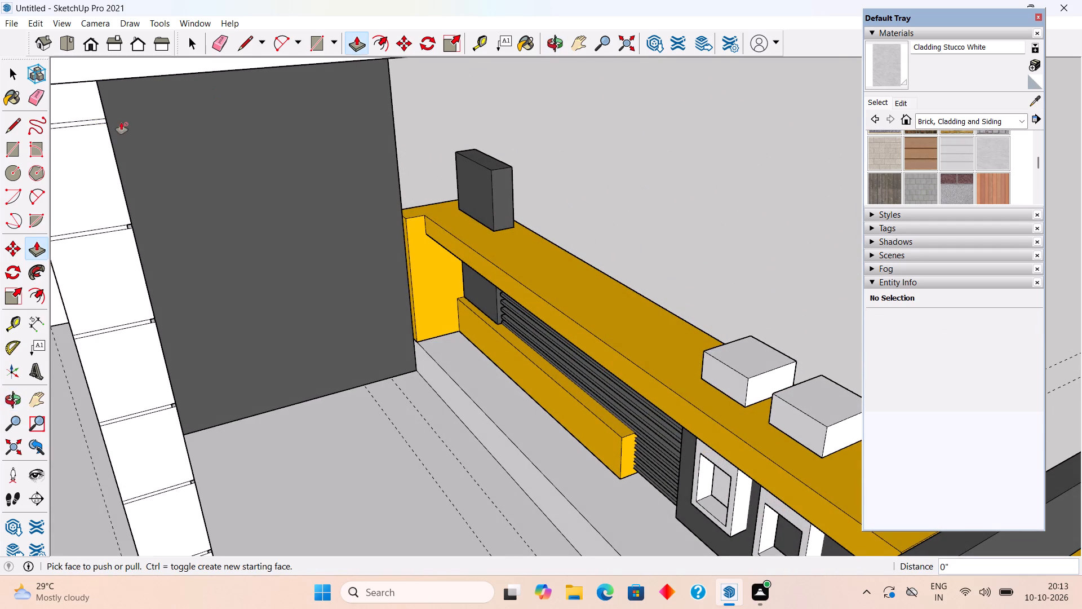
middle_drag(115, 132, 85, 148)
scroll(56, 151, down, 5)
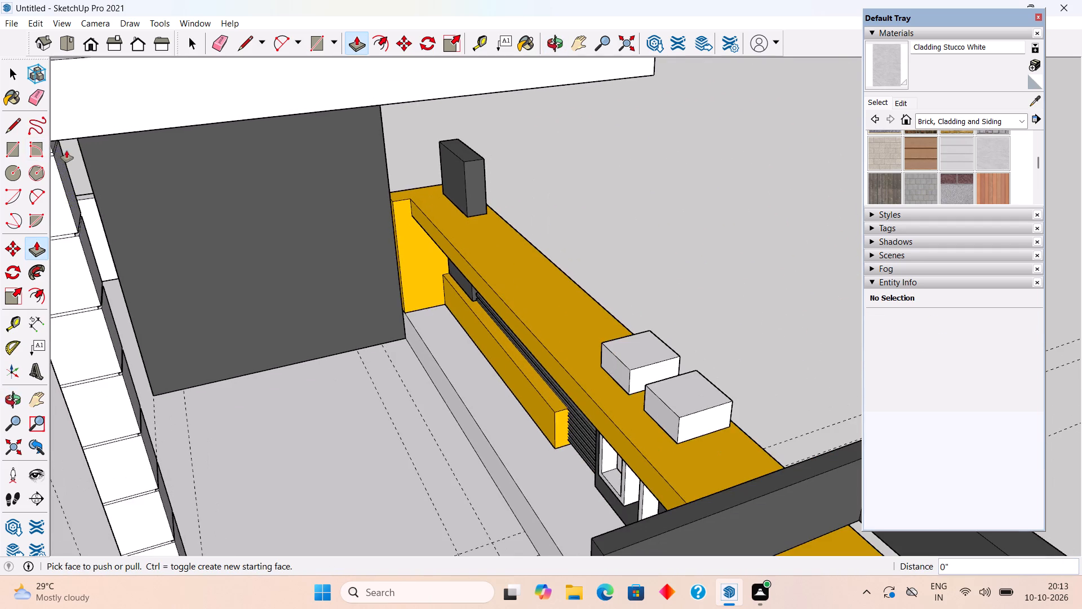
scroll(66, 151, down, 5)
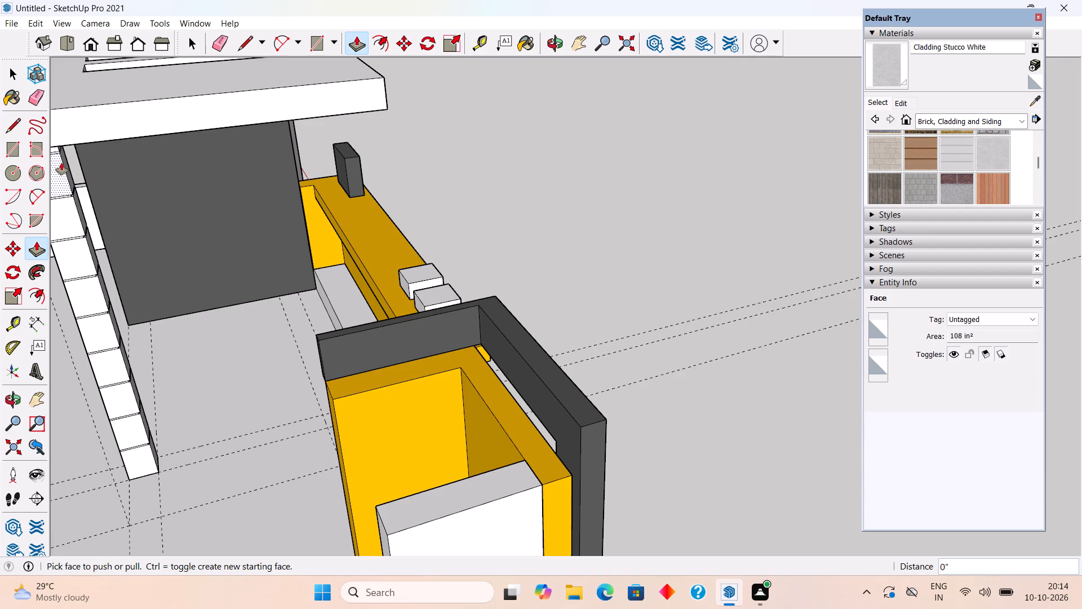
scroll(34, 141, up, 10)
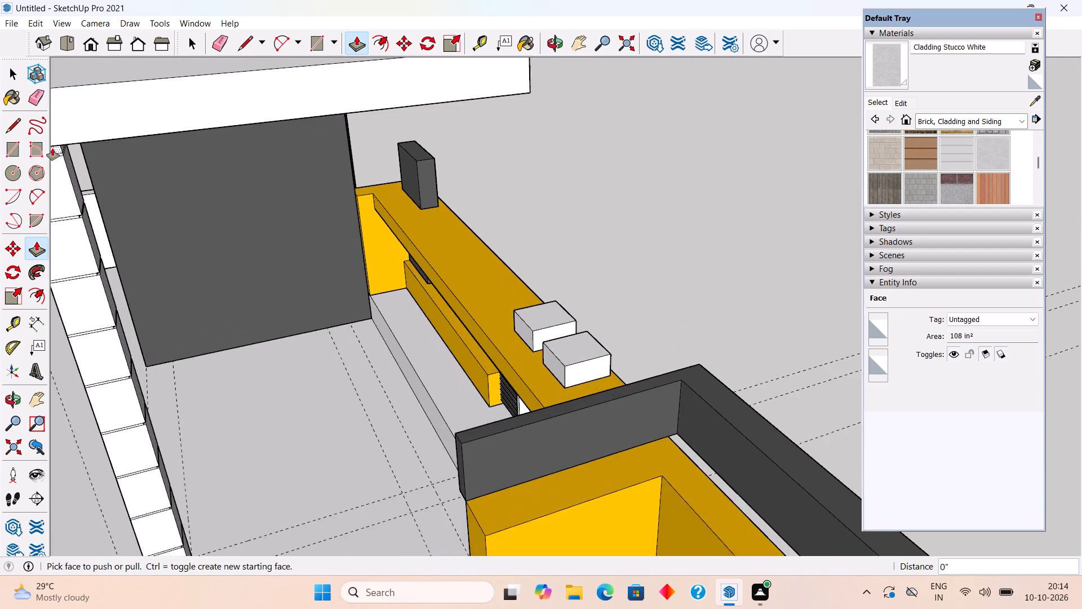
scroll(52, 148, up, 18)
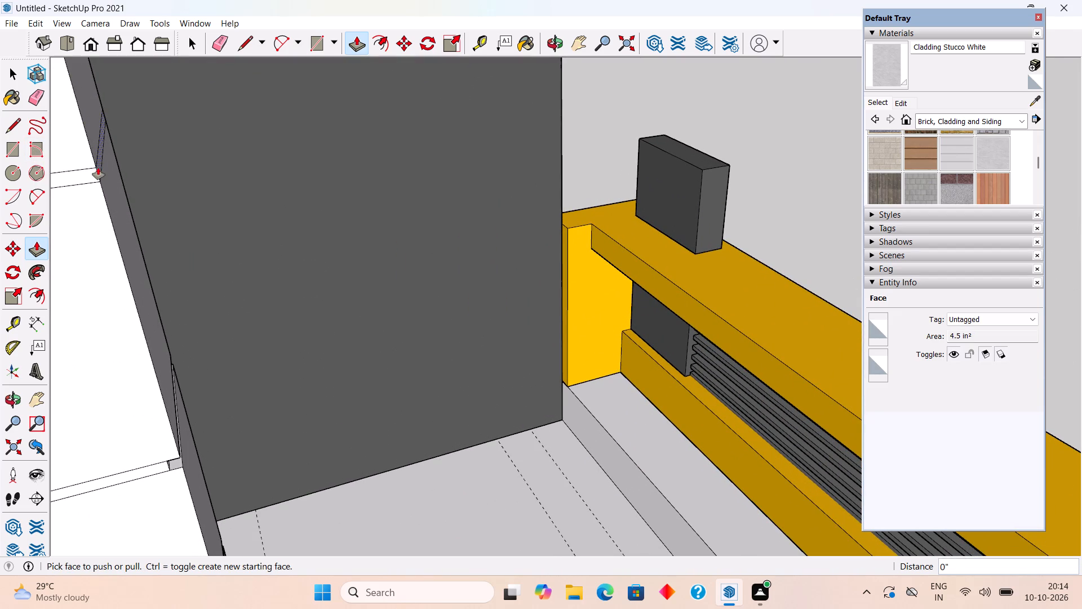
double_click(100, 167)
Recess the top two joint strips on the adjacent second side of the column by the same 0.5".
scroll(97, 170, down, 8)
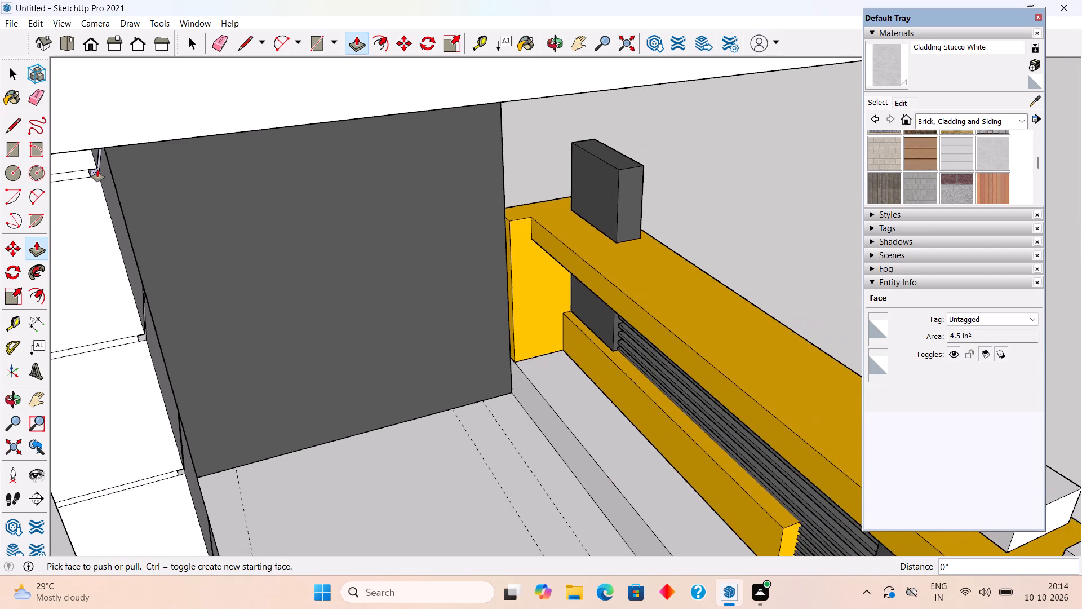
scroll(97, 170, down, 16)
middle_drag(136, 221, 268, 208)
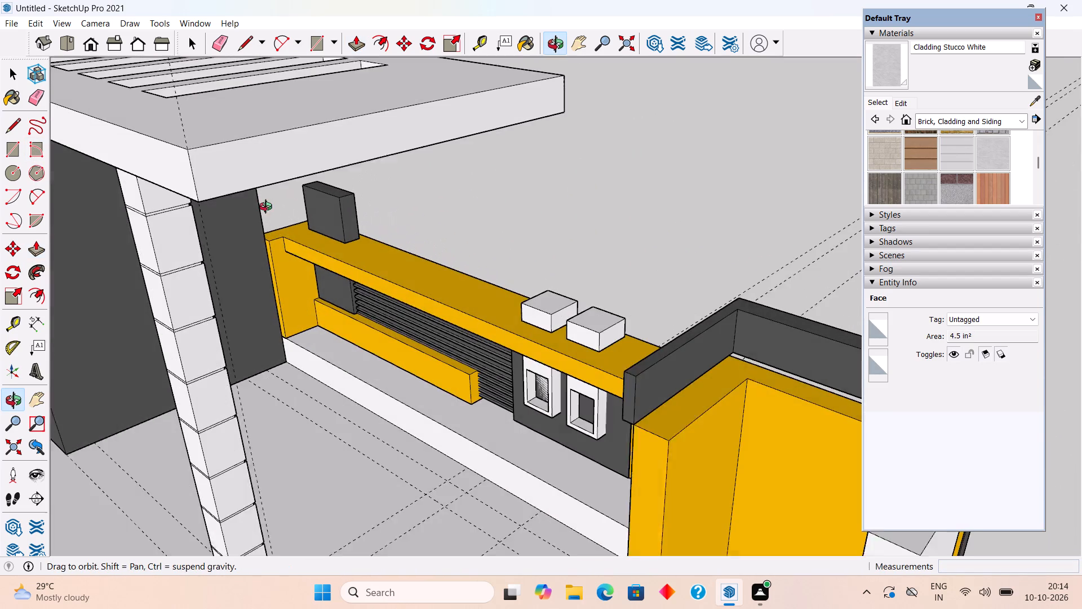
middle_drag(268, 208, 272, 208)
scroll(150, 219, up, 5)
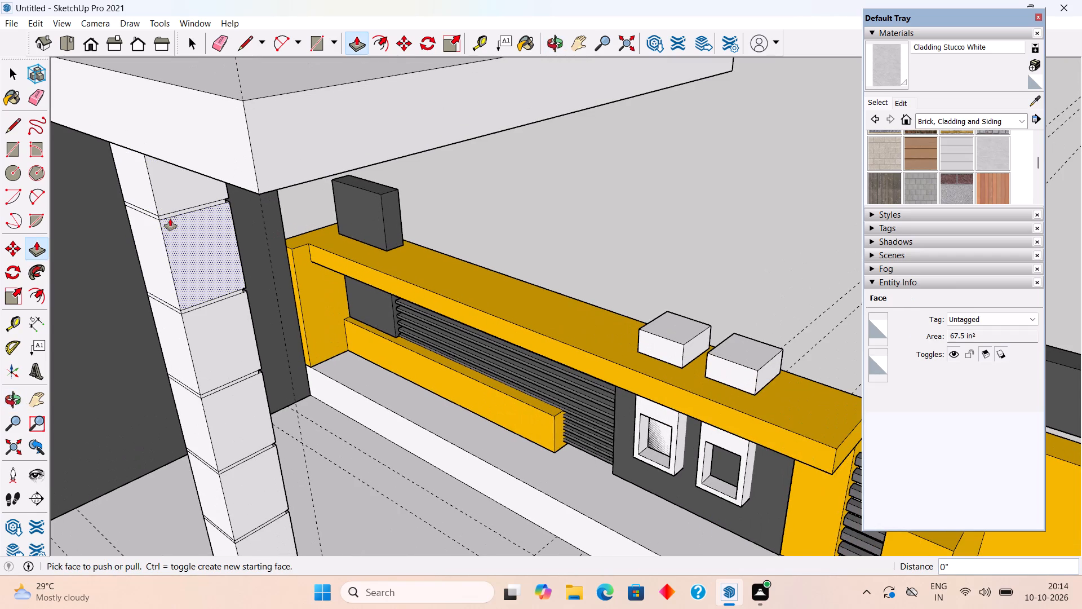
double_click(170, 217)
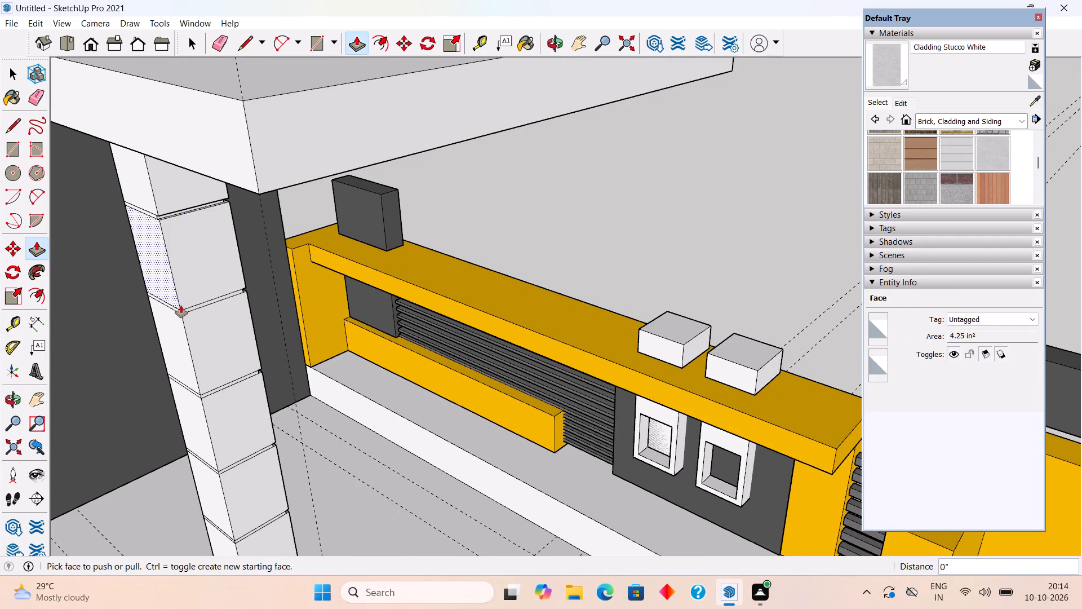
double_click(185, 311)
Repeat the 0.5" recess on the third to sixth joint strips from the top on the column's second side.
scroll(183, 297, down, 11)
scroll(218, 435, up, 10)
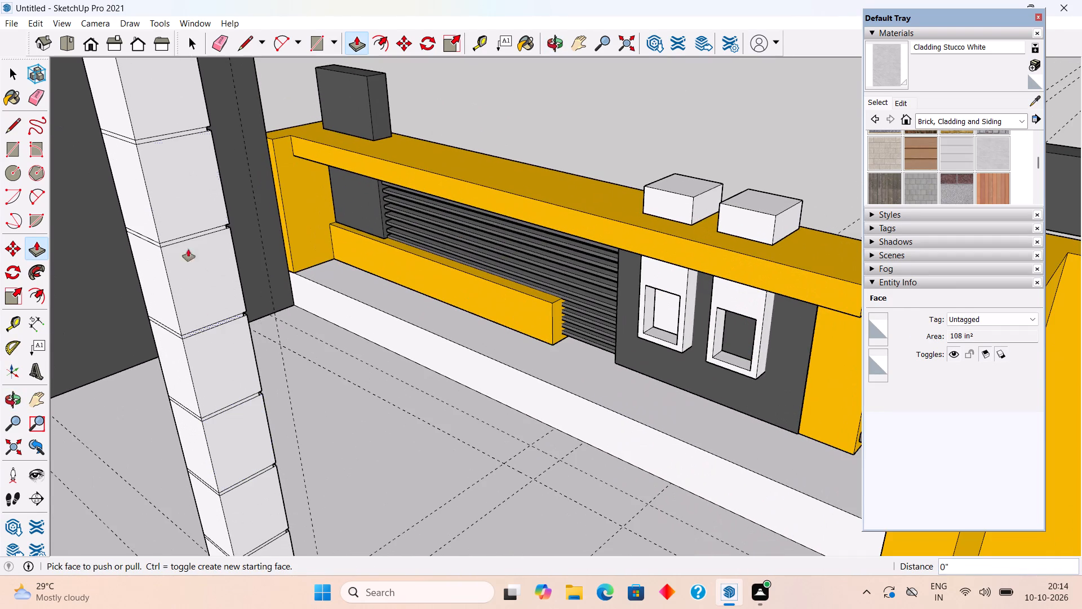
click(153, 140)
click(153, 140)
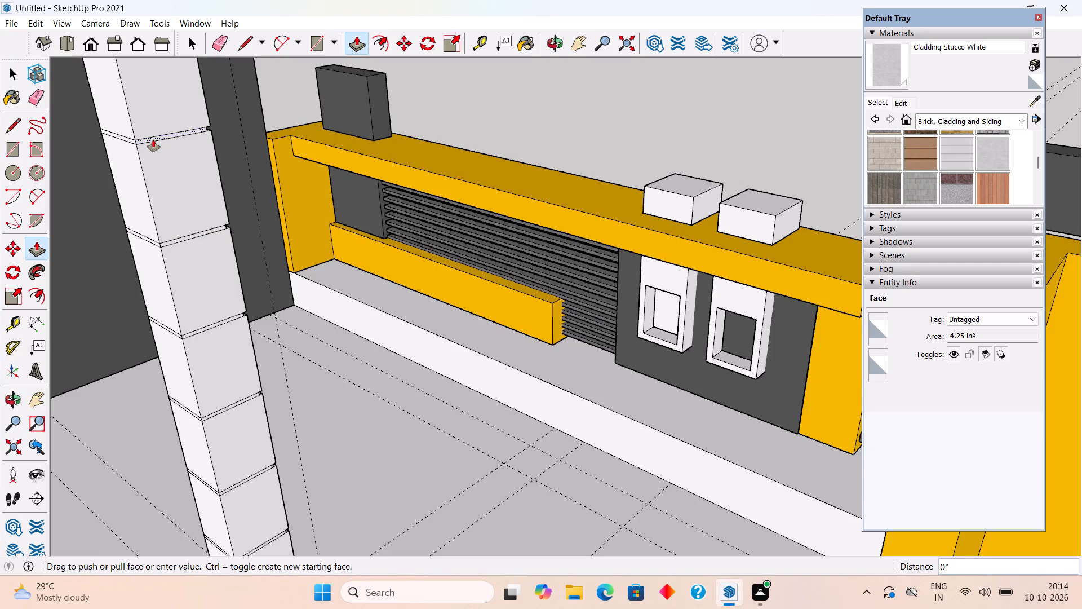
double_click(153, 139)
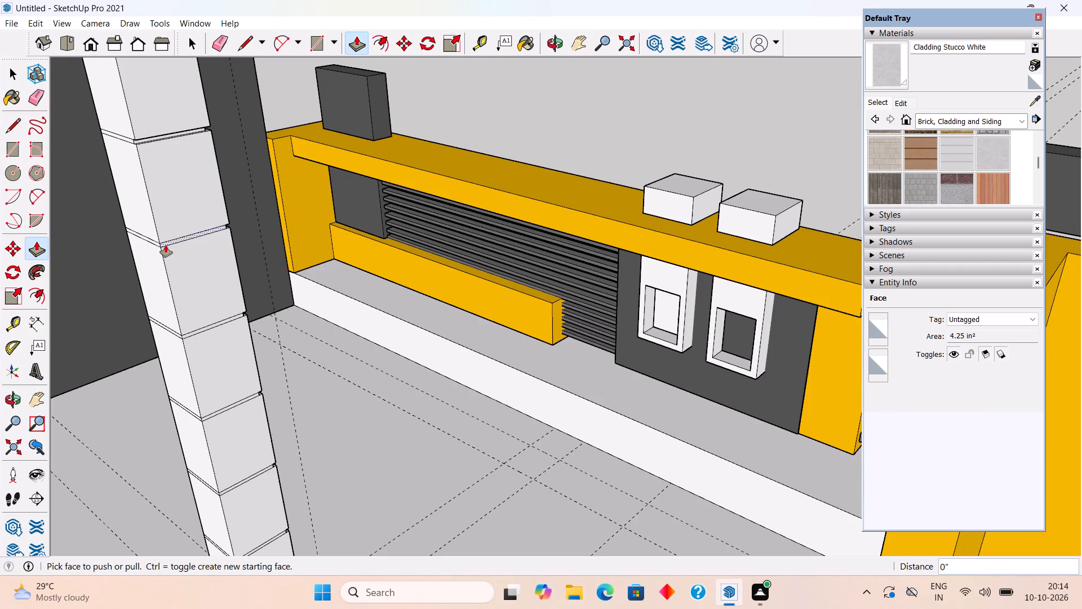
double_click(166, 245)
double_click(188, 336)
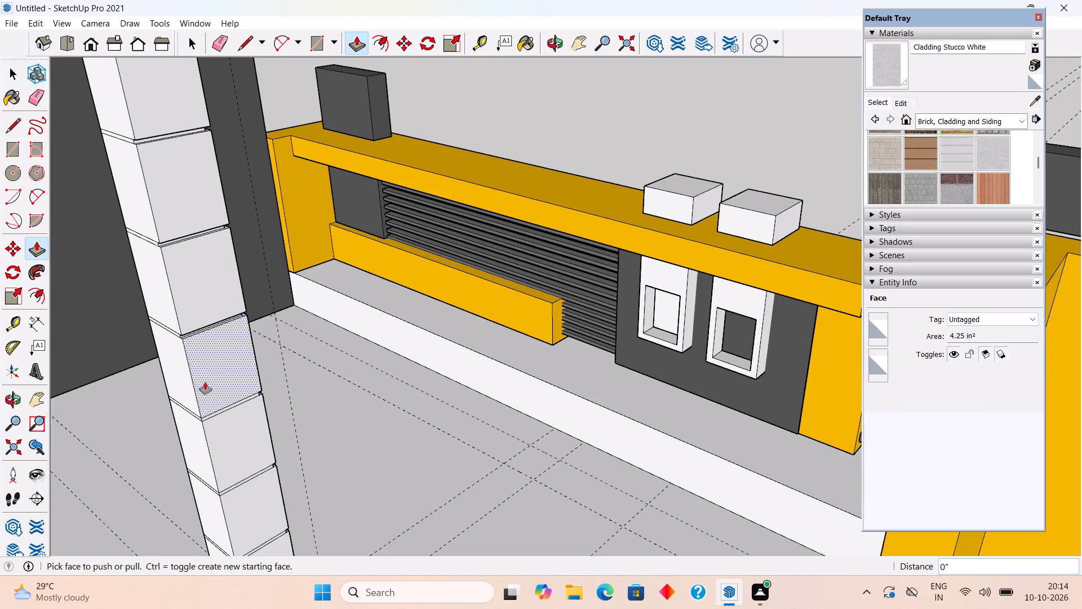
double_click(211, 415)
Recess the lowest three joint strips on the column's second side by 0.5".
scroll(207, 411, down, 6)
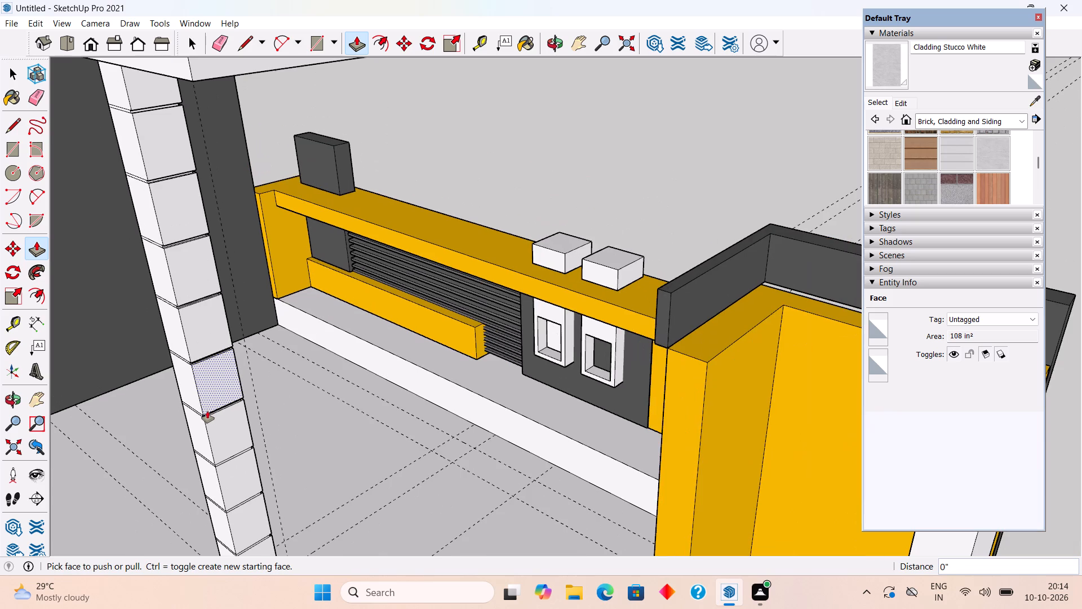
scroll(207, 411, down, 7)
scroll(216, 519, up, 3)
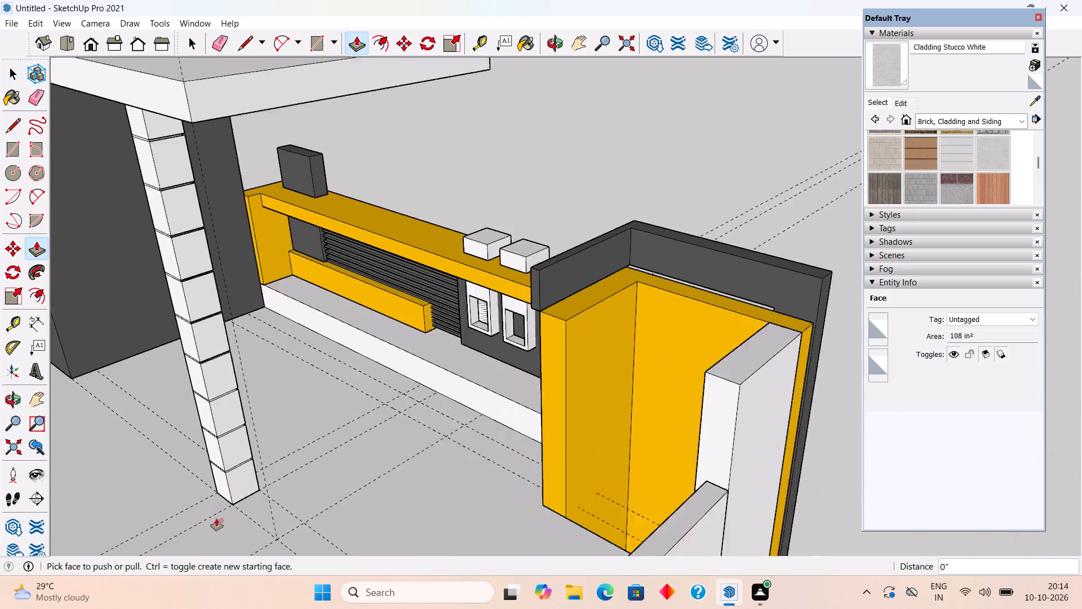
scroll(216, 519, up, 14)
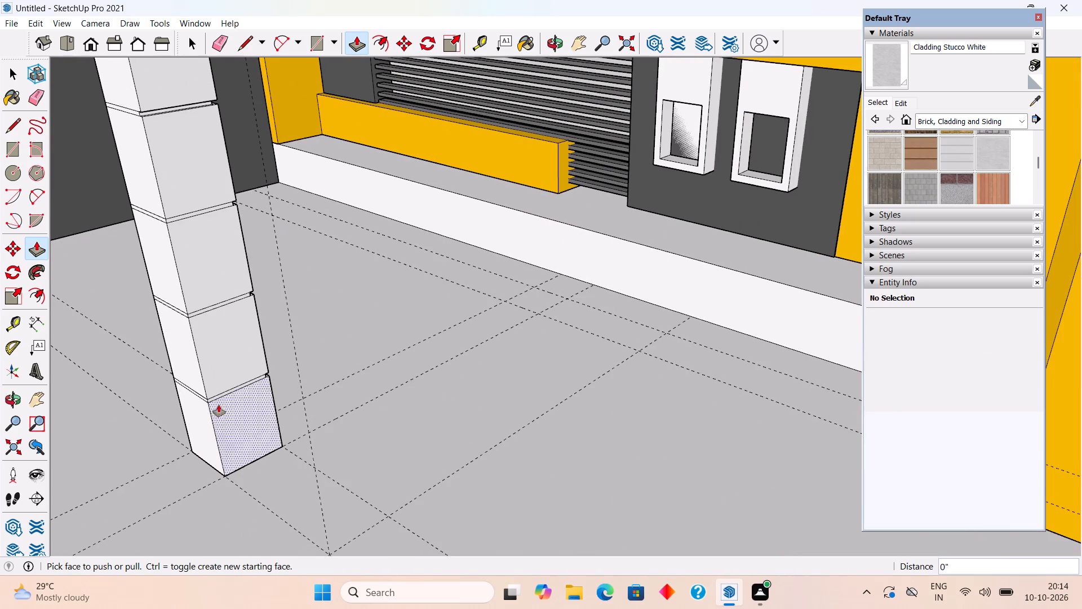
double_click(168, 222)
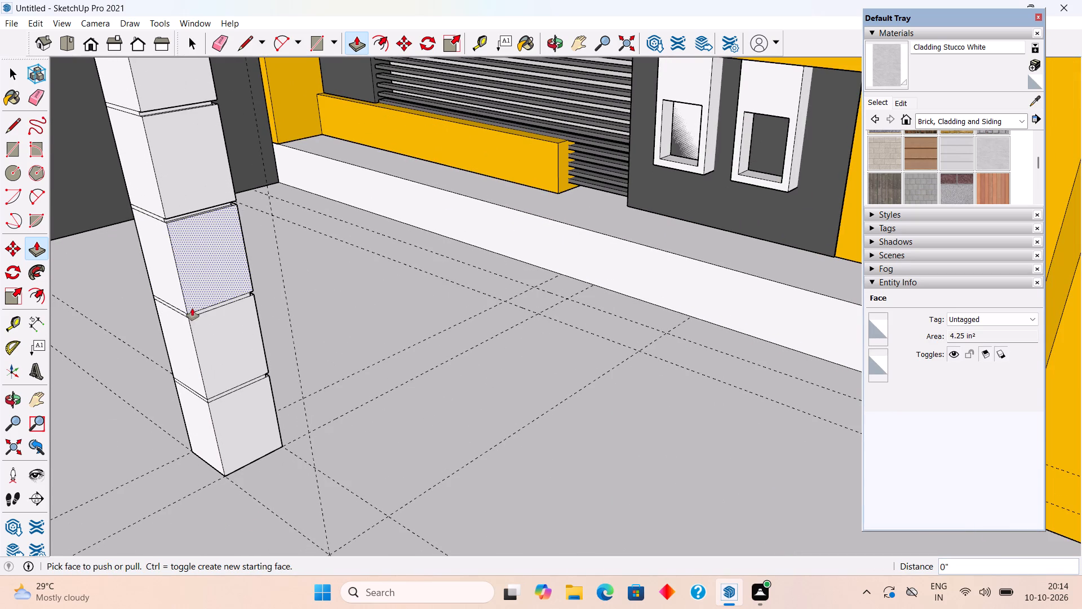
double_click(193, 315)
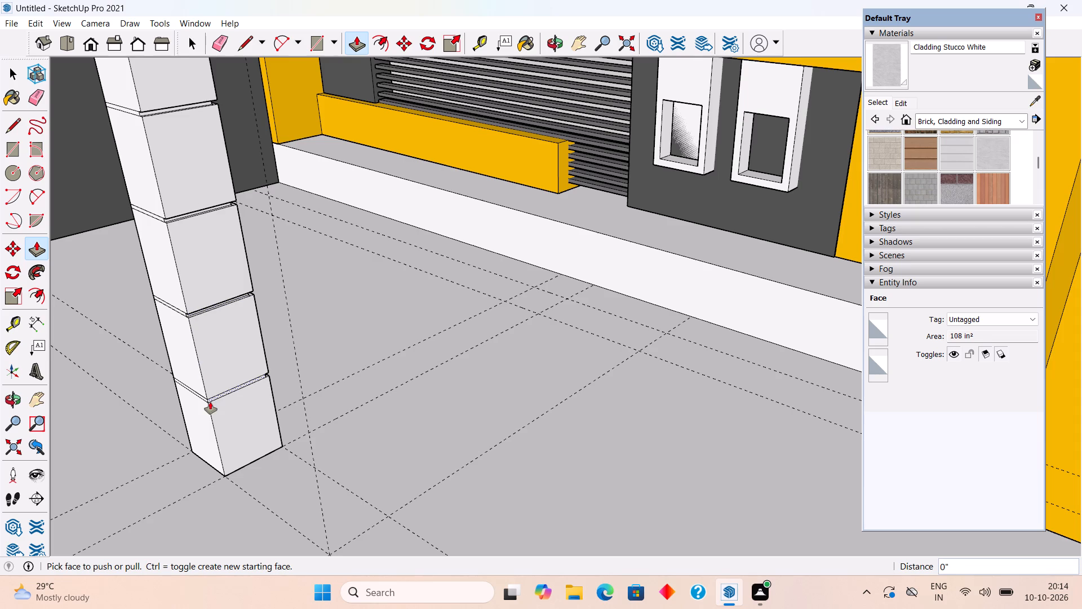
double_click(210, 402)
Recess the lowest three joint strips on the column's third side by 0.5".
middle_drag(211, 402, 378, 345)
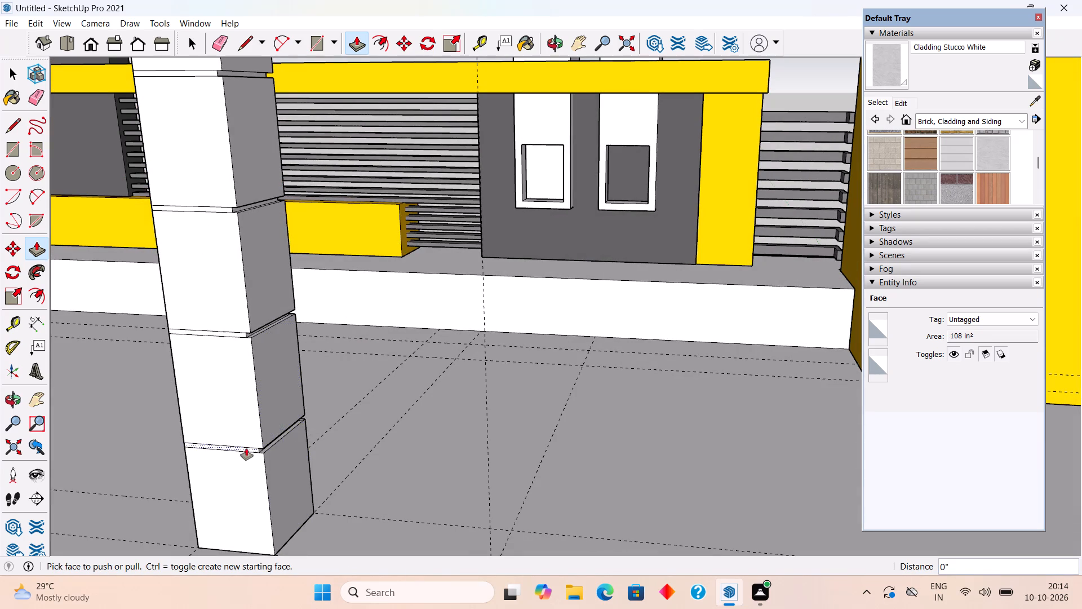
double_click(245, 451)
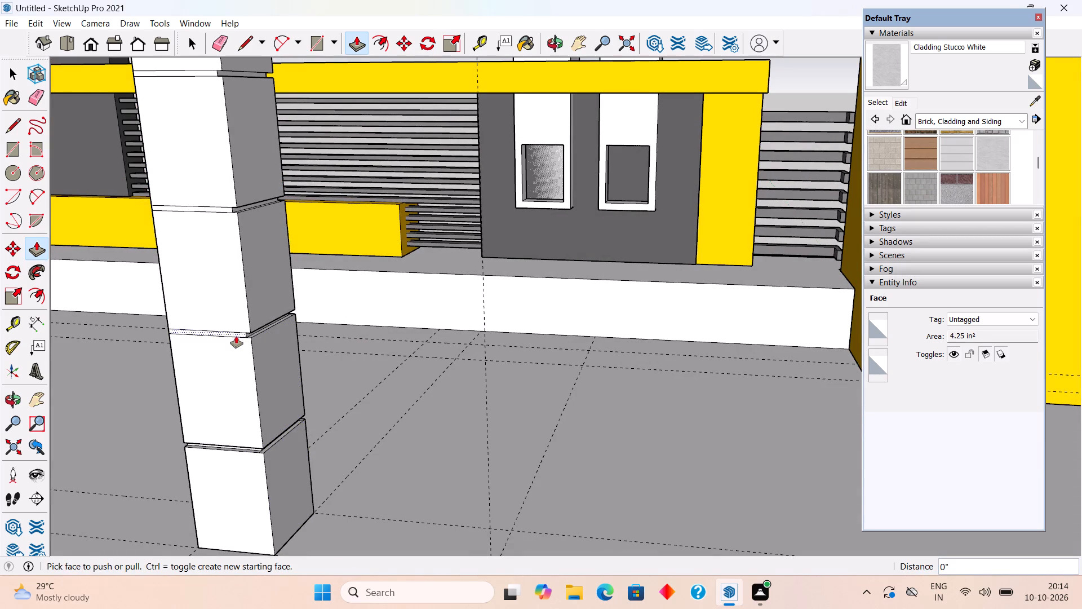
double_click(236, 333)
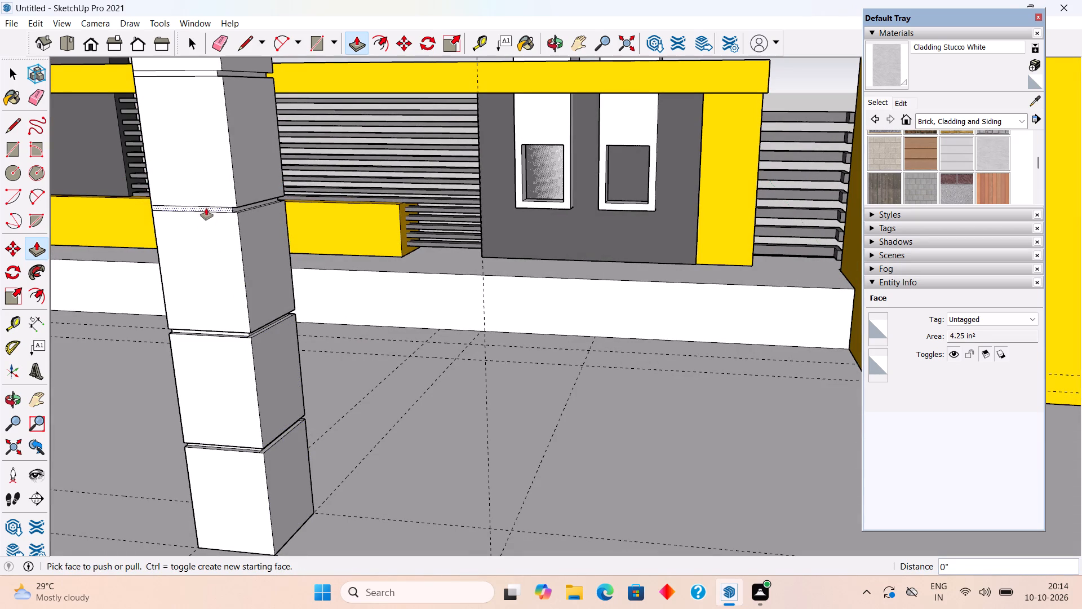
double_click(206, 211)
Repeat the 0.5" recess on the fourth, fifth and sixth joint strips up the column's third side.
scroll(206, 211, down, 7)
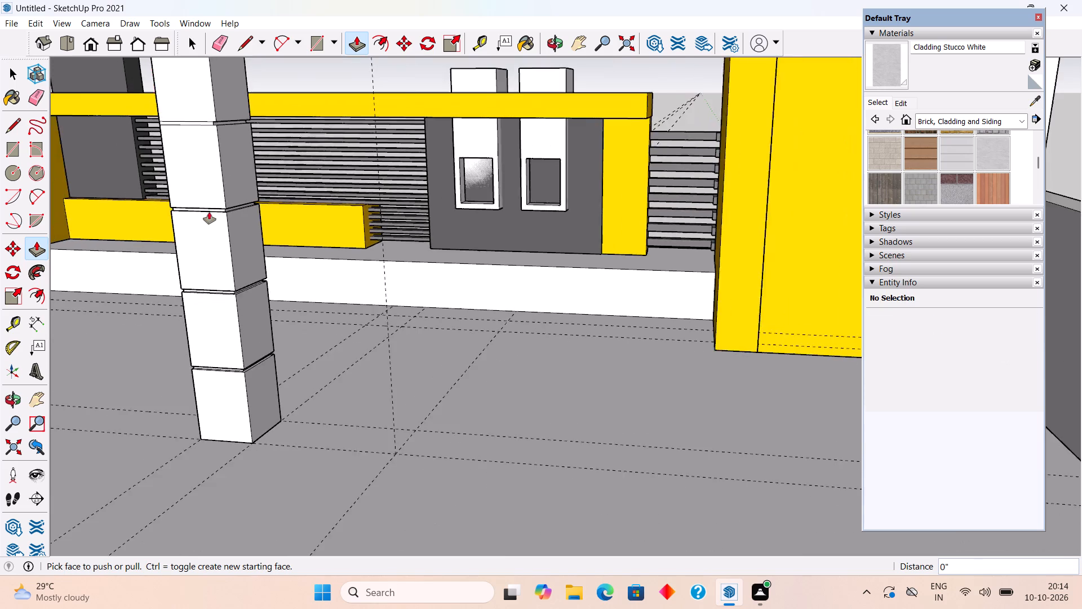
scroll(209, 212, down, 9)
scroll(193, 89, up, 9)
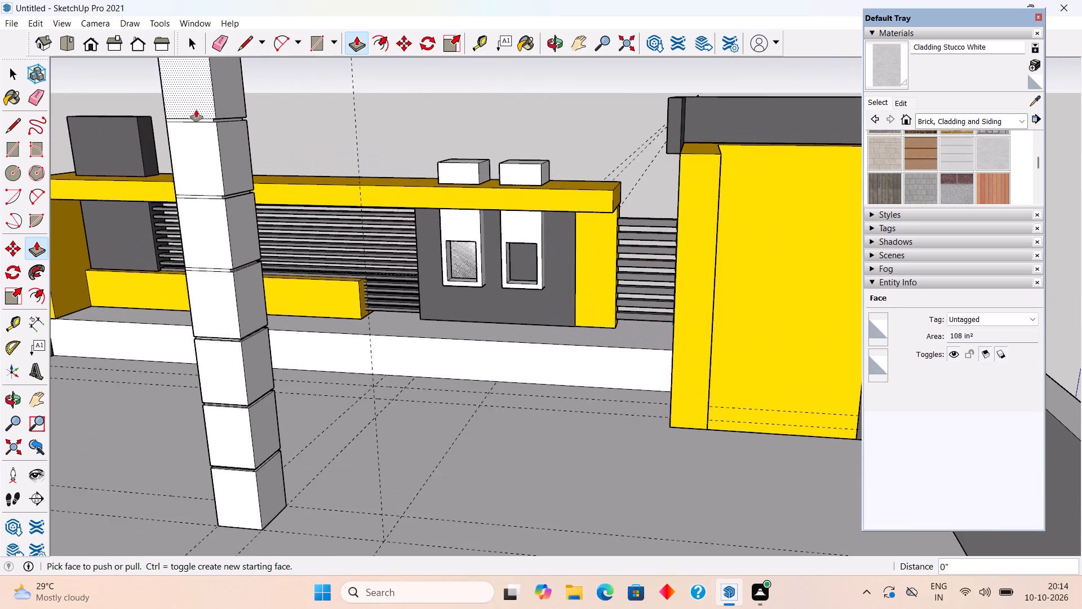
double_click(205, 287)
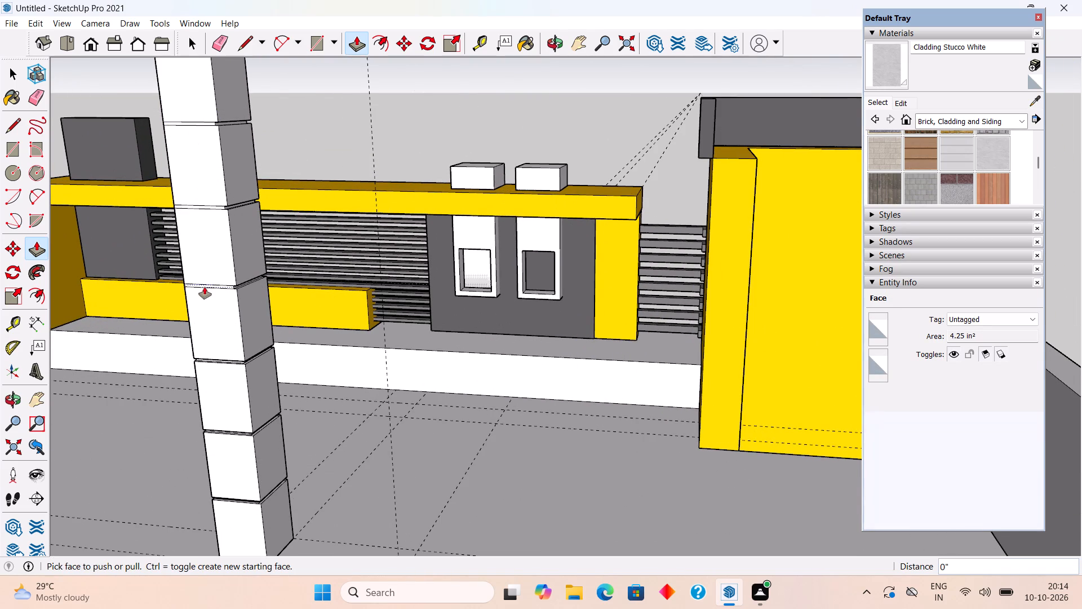
double_click(198, 206)
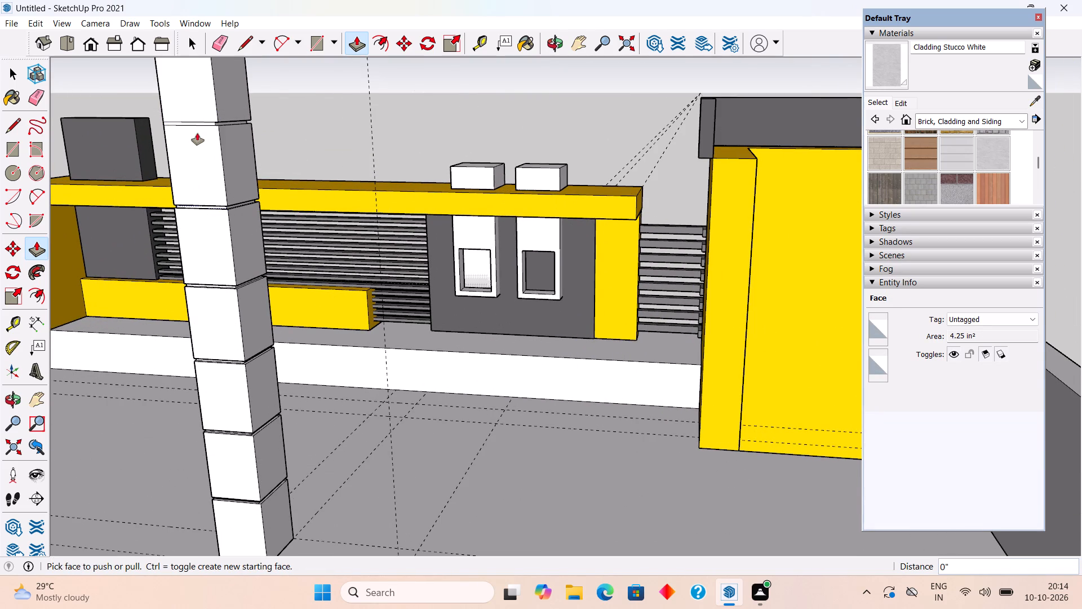
double_click(200, 125)
Repeat the 0.5" recess on the remaining upper three joint strips of the column's third side.
scroll(206, 121, down, 18)
scroll(198, 138, down, 5)
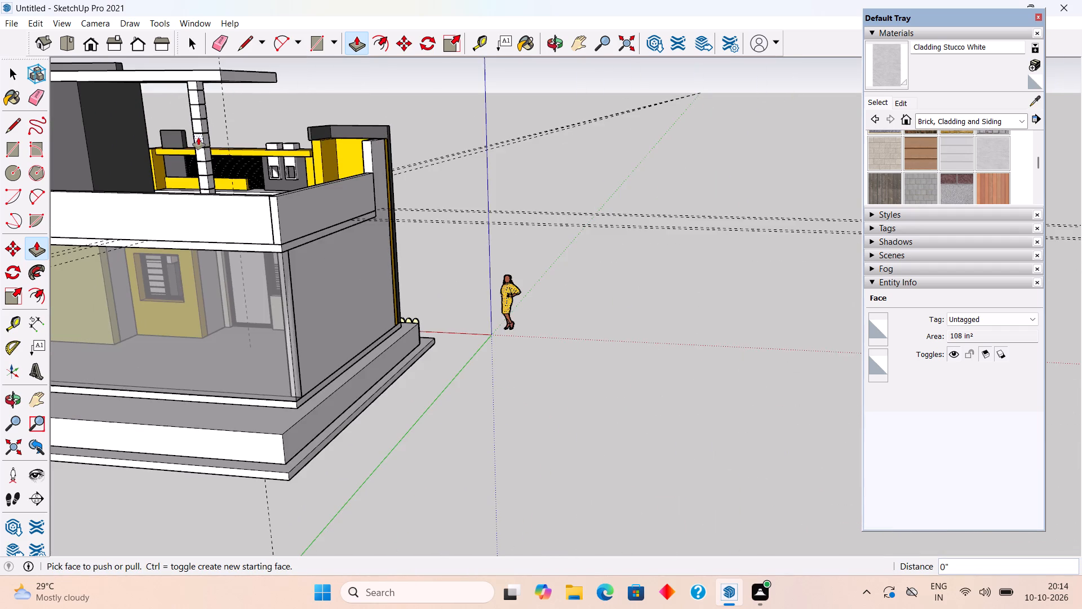
scroll(196, 81, up, 17)
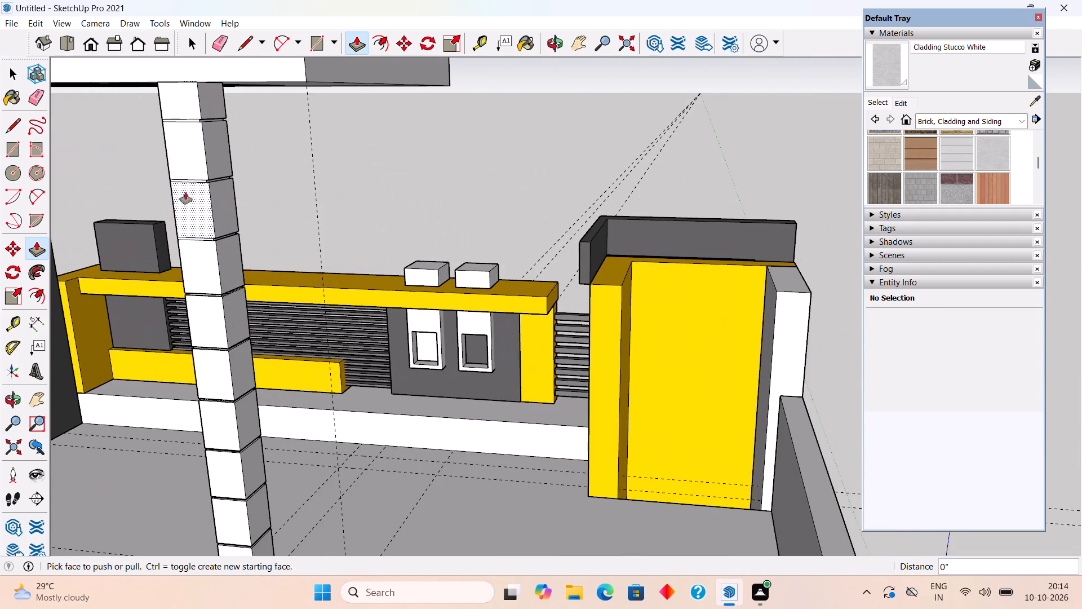
scroll(189, 64, up, 4)
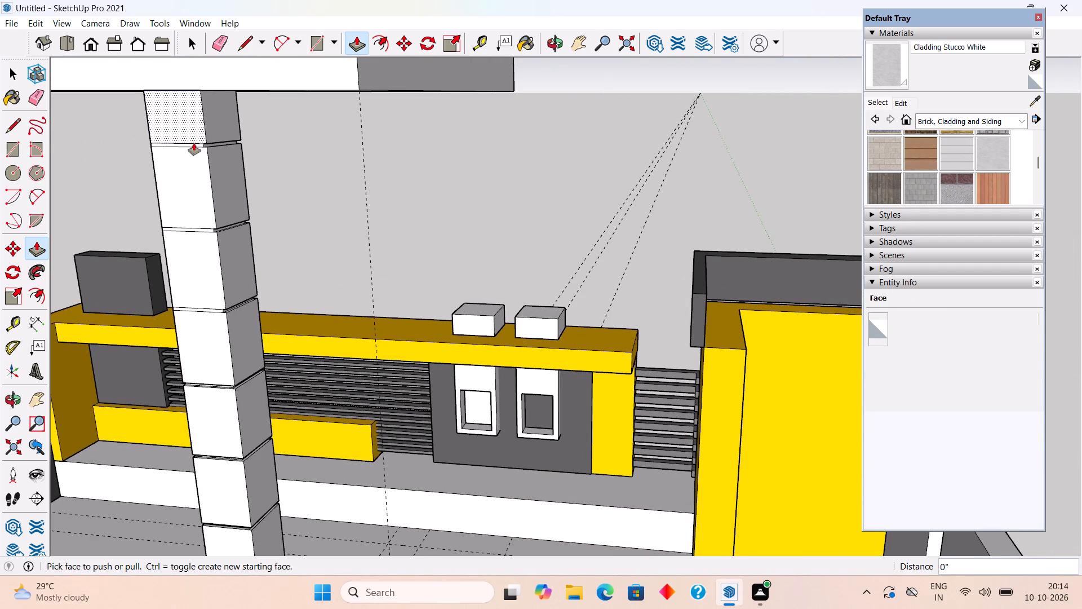
double_click(214, 311)
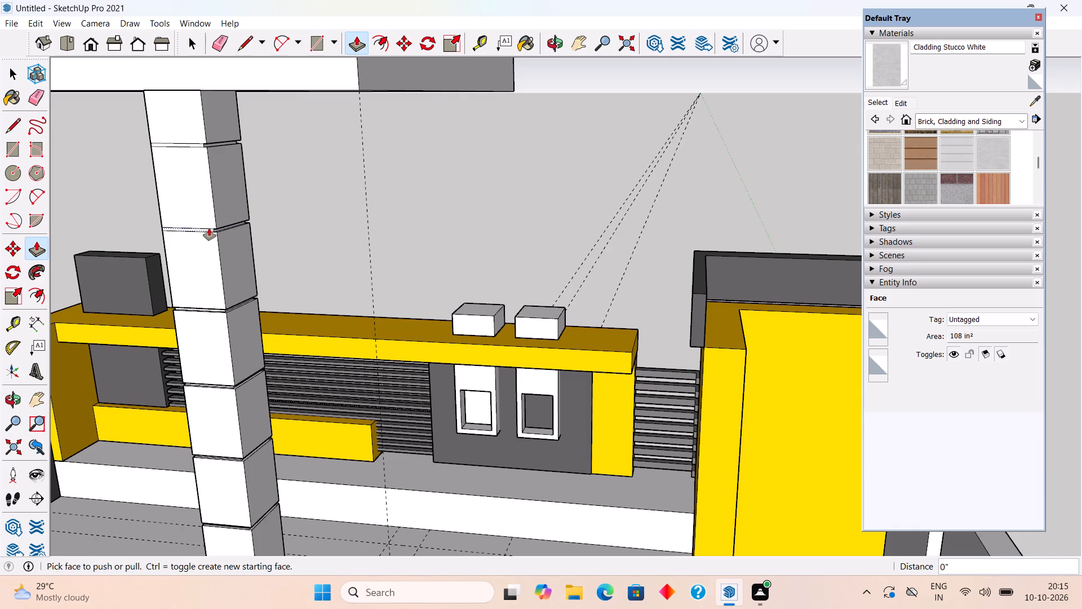
double_click(209, 231)
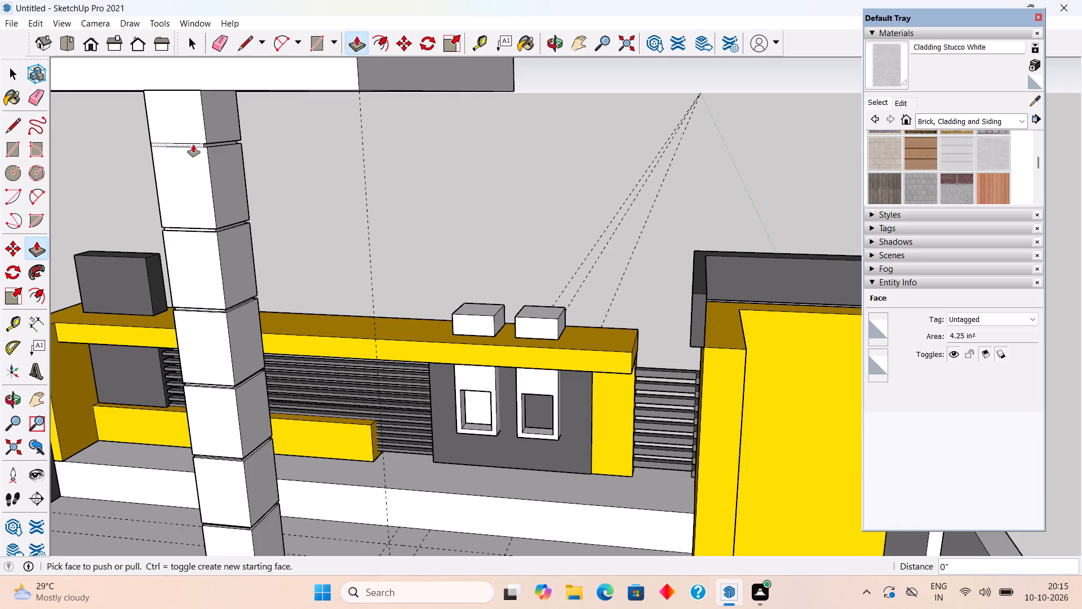
double_click(193, 145)
Repeat the 0.5" recess on the top three joint strips of the column's fourth side.
middle_drag(184, 167, 507, 152)
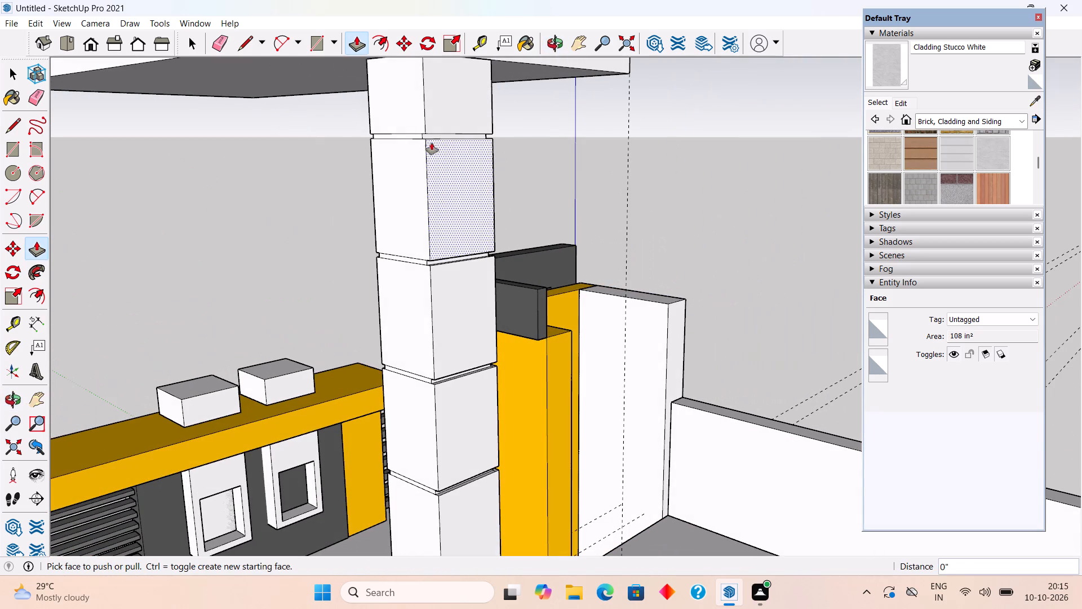
middle_drag(409, 156, 495, 111)
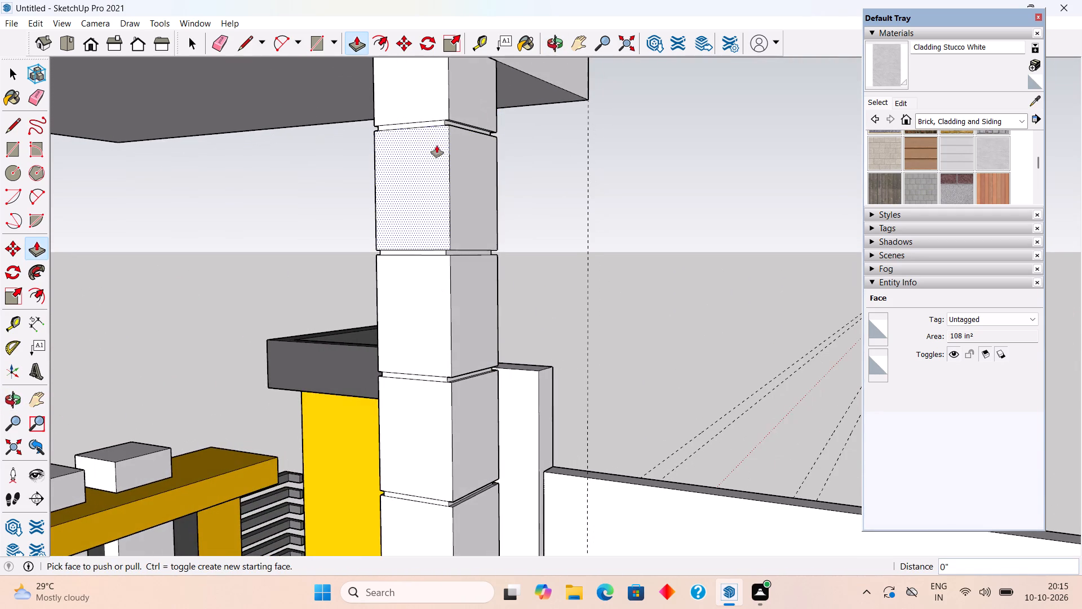
scroll(428, 130, up, 2)
double_click(428, 122)
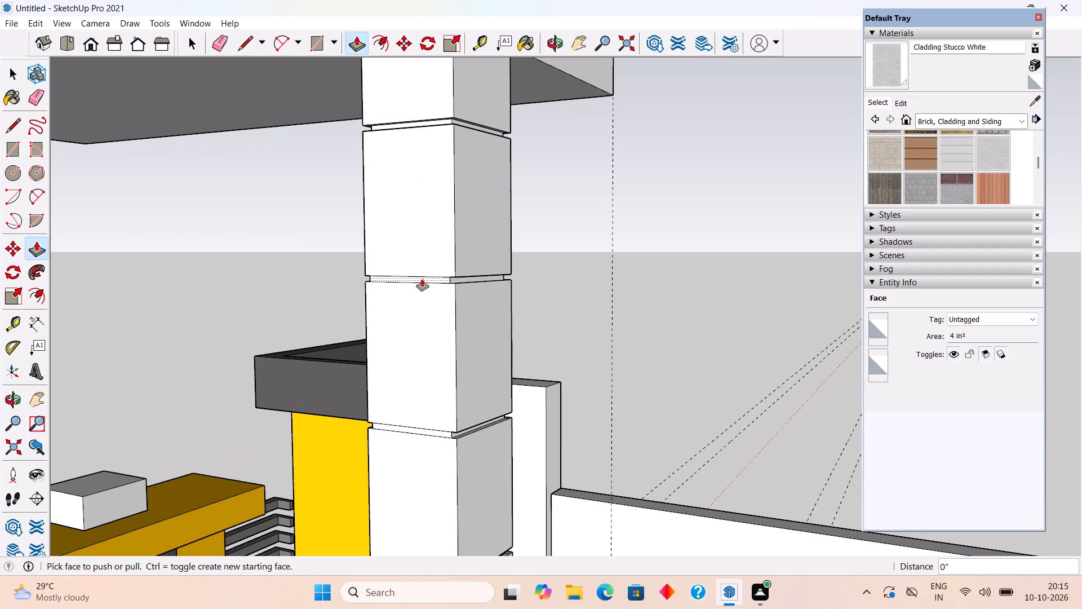
double_click(422, 279)
double_click(440, 434)
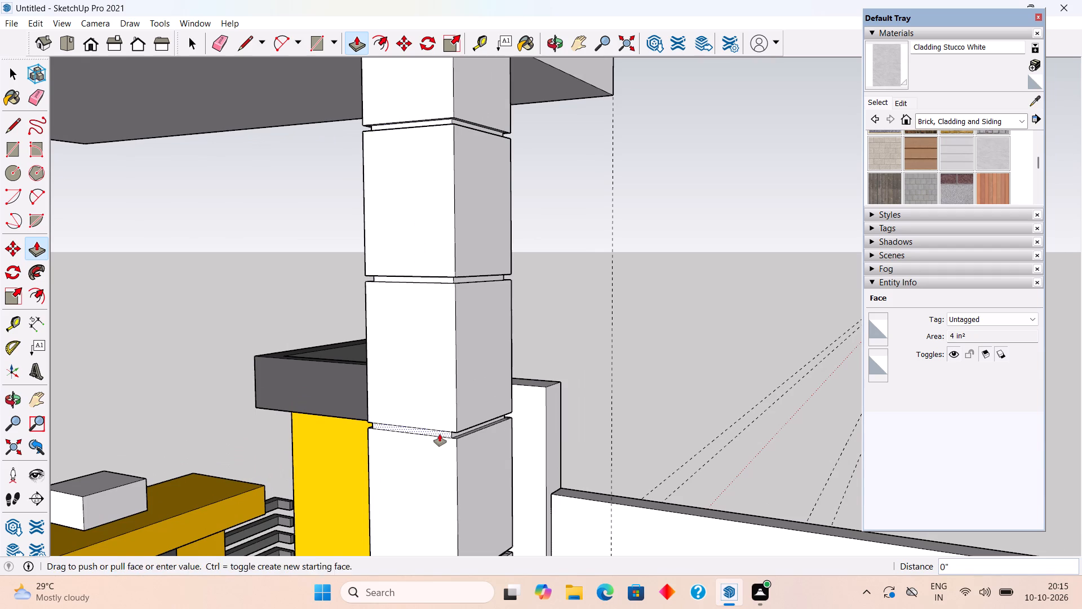
Repeat the 0.5" recess on the four joint strips in the middle of the column's fourth side.
scroll(440, 286, down, 16)
scroll(442, 501, up, 3)
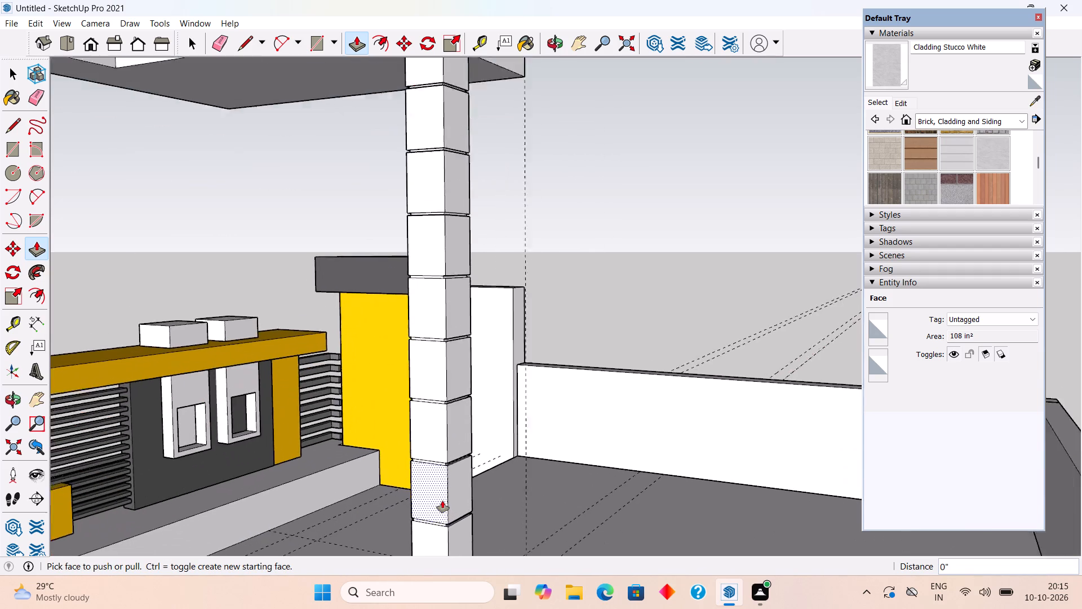
scroll(442, 501, up, 5)
double_click(431, 197)
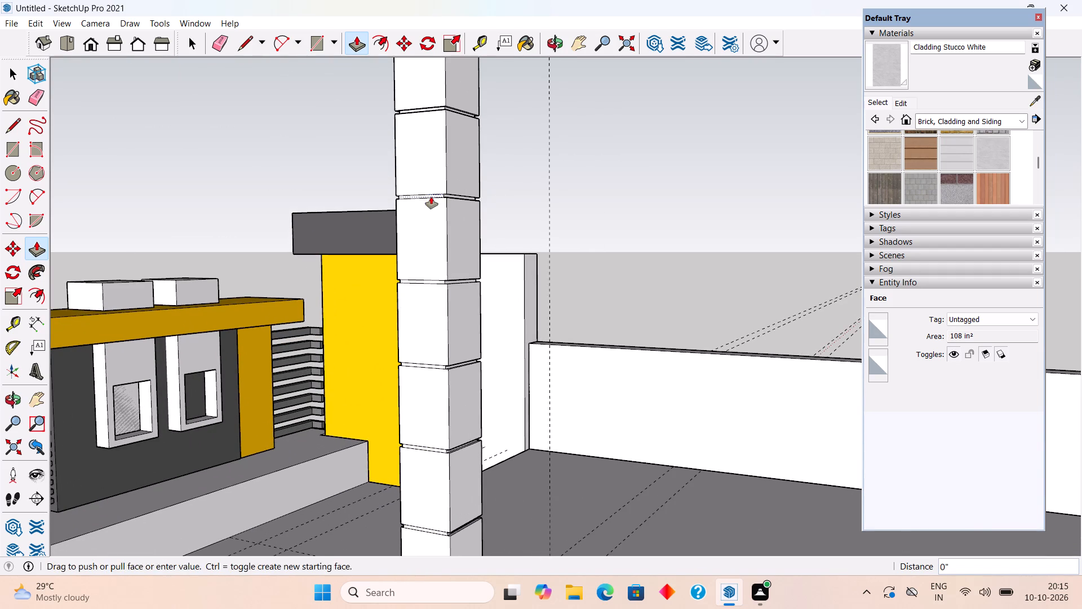
click(433, 283)
click(433, 283)
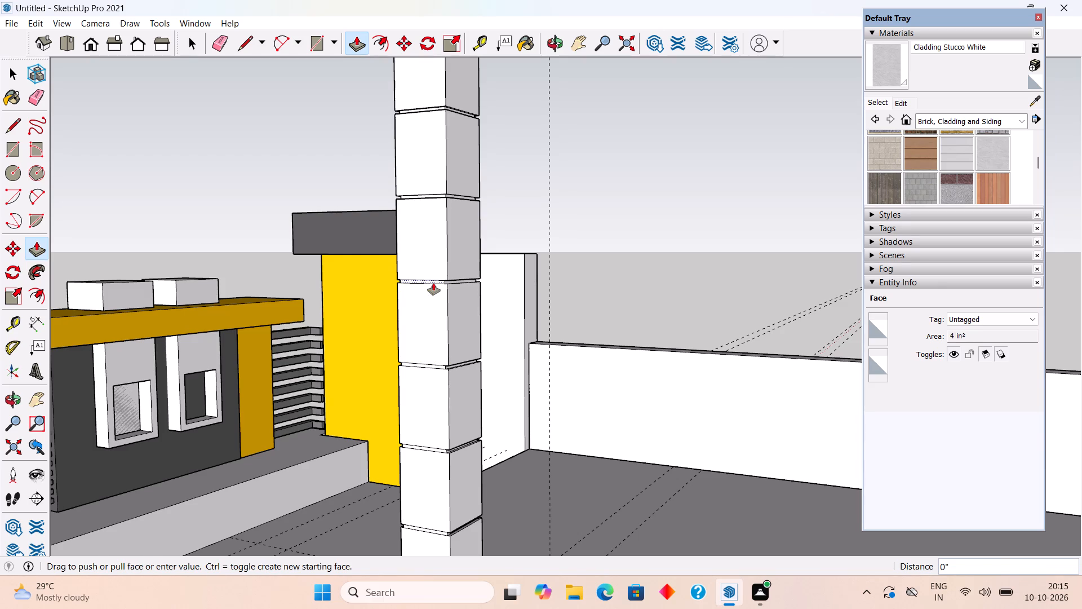
double_click(433, 283)
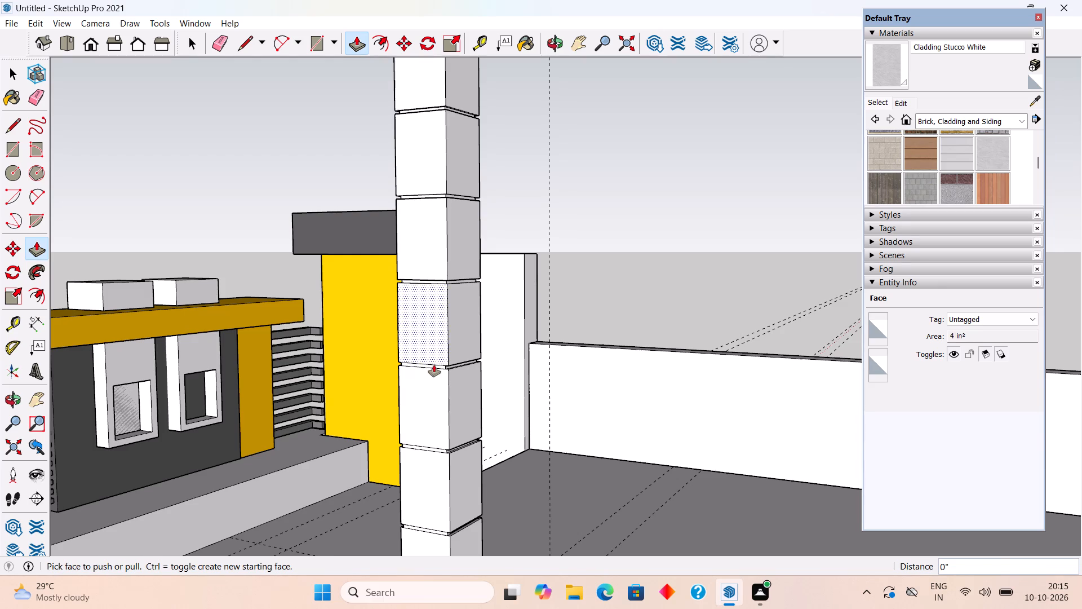
click(437, 365)
click(437, 365)
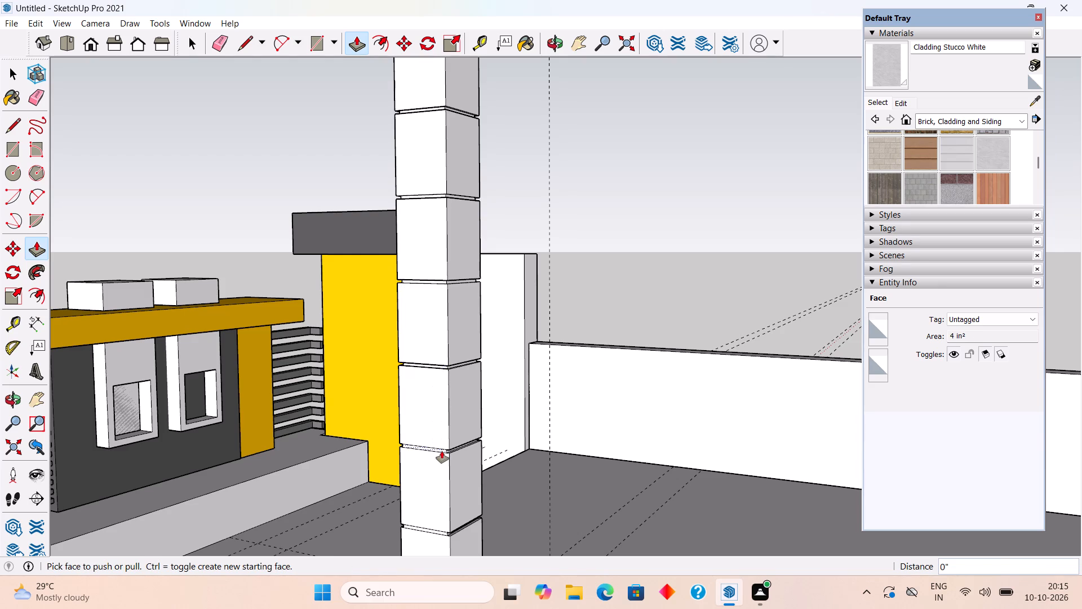
double_click(442, 451)
Repeat the 0.5" recess on the lowest three joint strips of the column's fourth side.
scroll(429, 301, down, 10)
scroll(423, 411, up, 4)
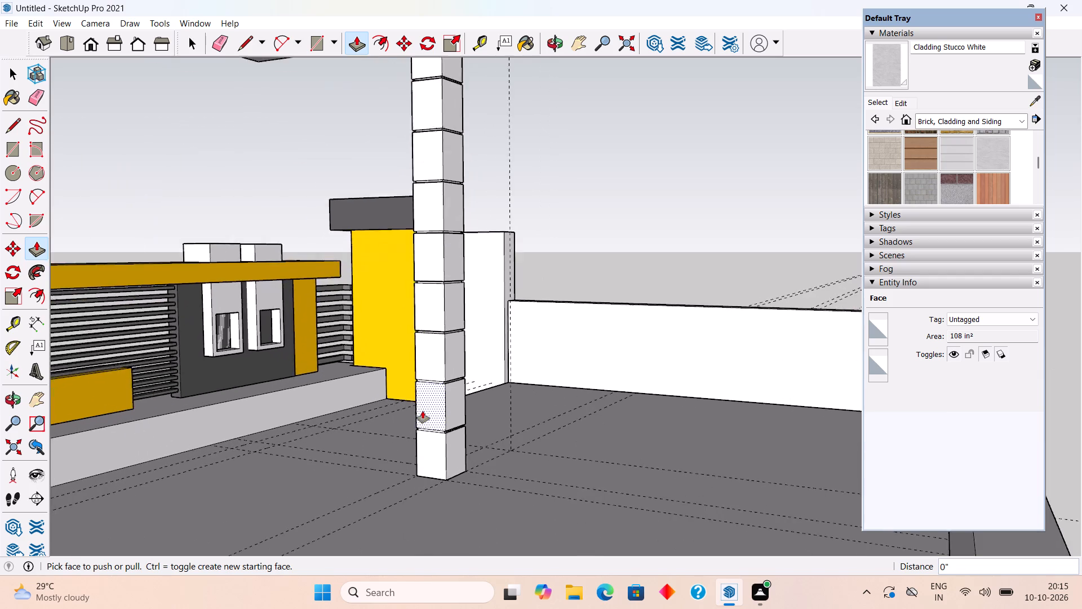
scroll(423, 411, up, 6)
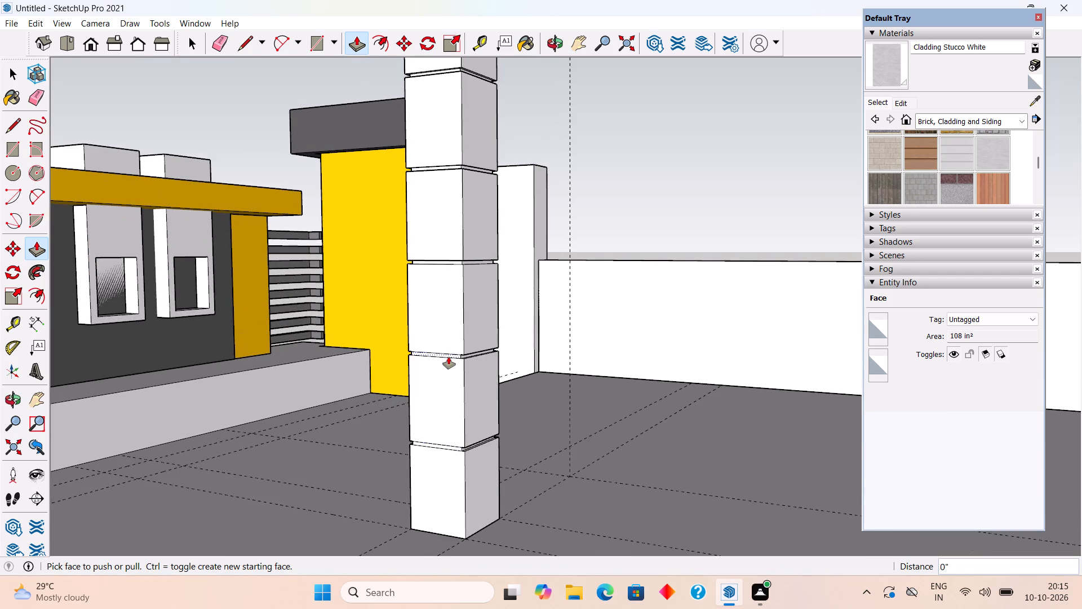
click(449, 357)
click(449, 357)
double_click(449, 262)
double_click(440, 447)
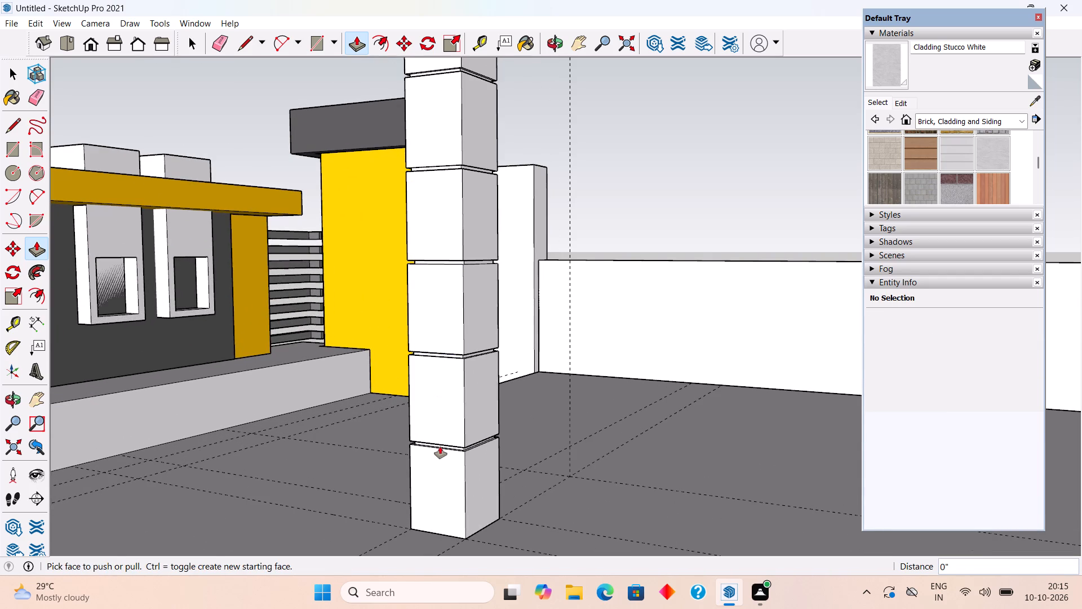
Make the whole stacked-block column, with all its connected faces and edges, into one group.
key(space)
scroll(449, 416, down, 4)
triple_click(452, 408)
right_click(452, 408)
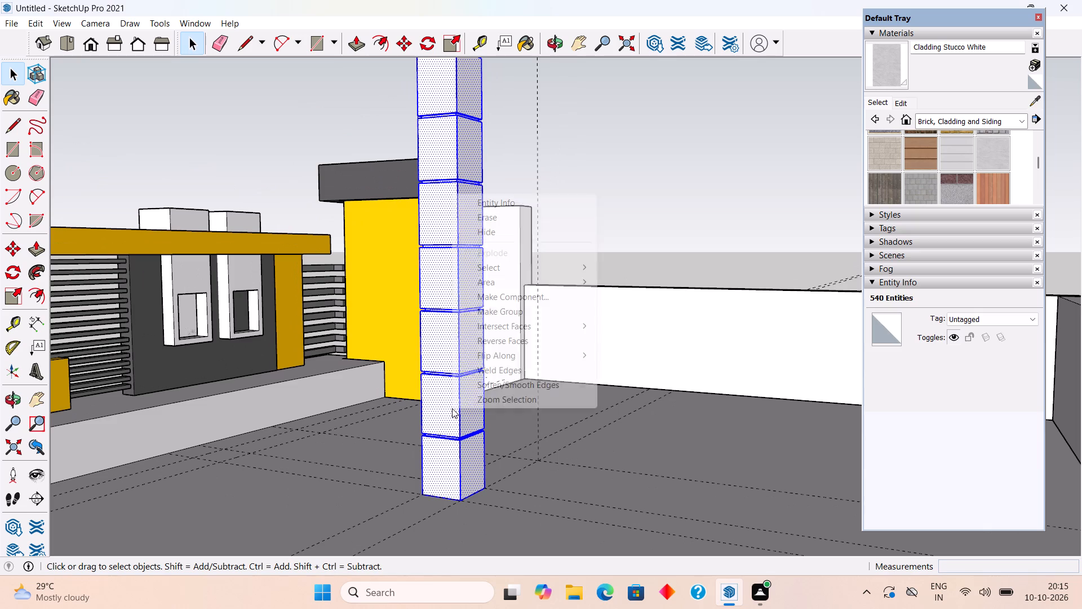
click(504, 313)
Copy the column group 5' 6" along the green axis to the guide intersection on the roof floor.
middle_drag(394, 440, 435, 442)
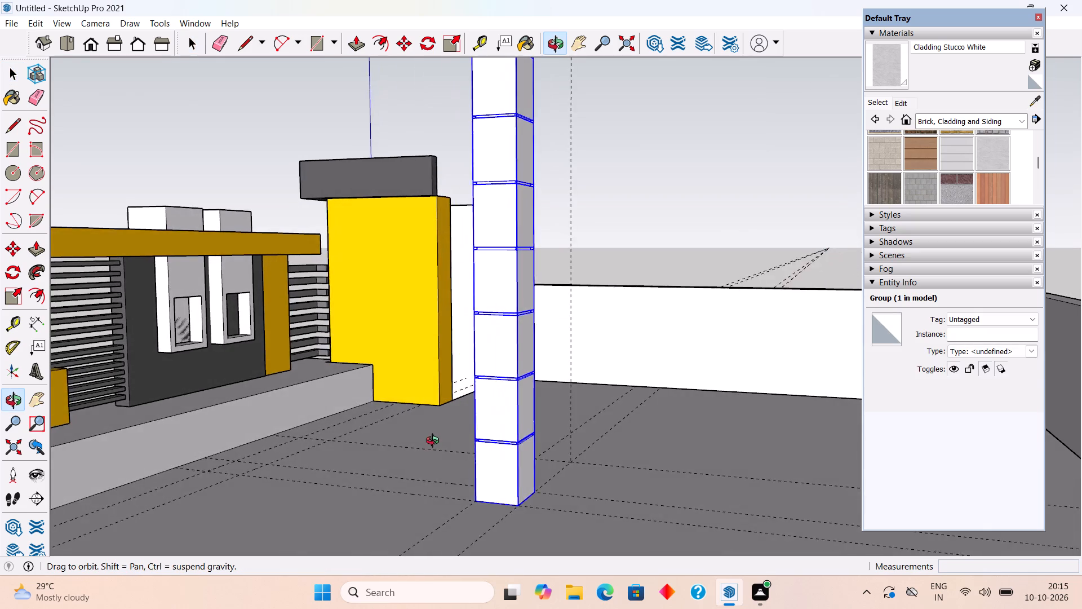
middle_drag(435, 442, 468, 468)
key(m)
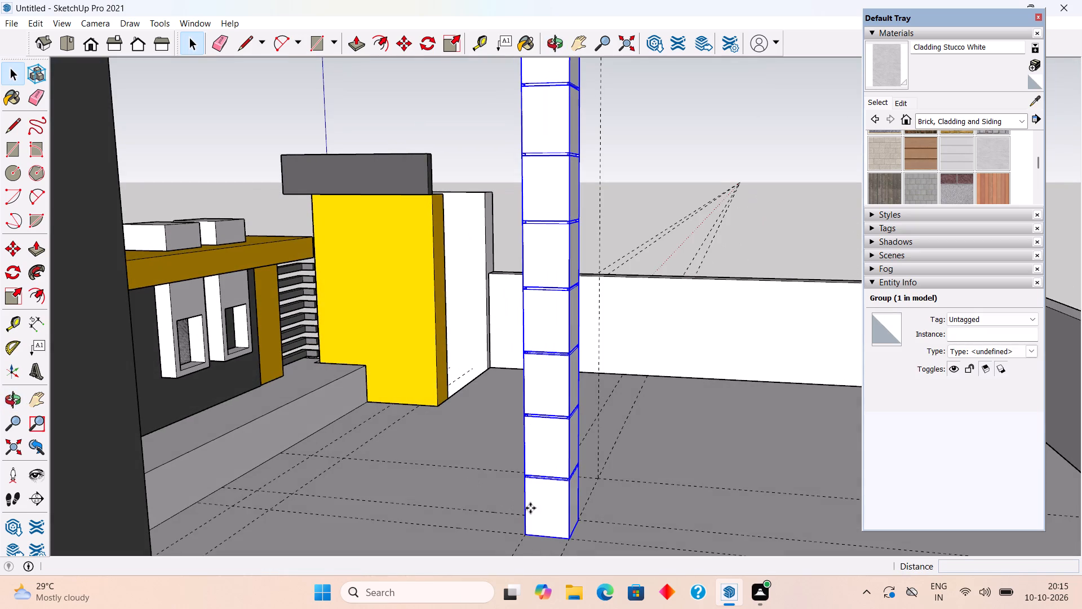
click(527, 536)
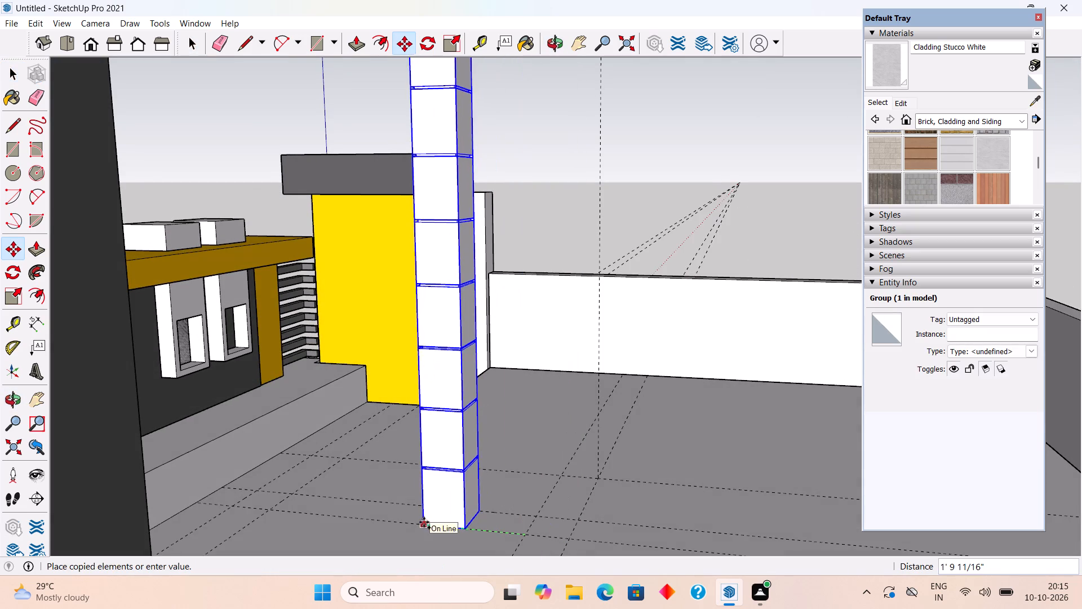
click(237, 505)
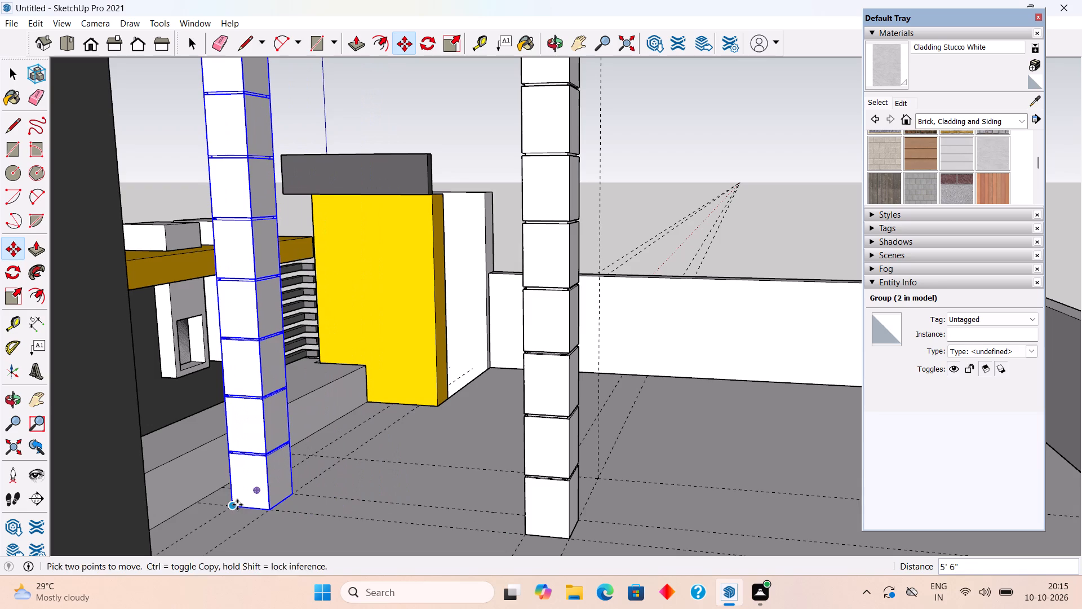
key(space)
click(740, 200)
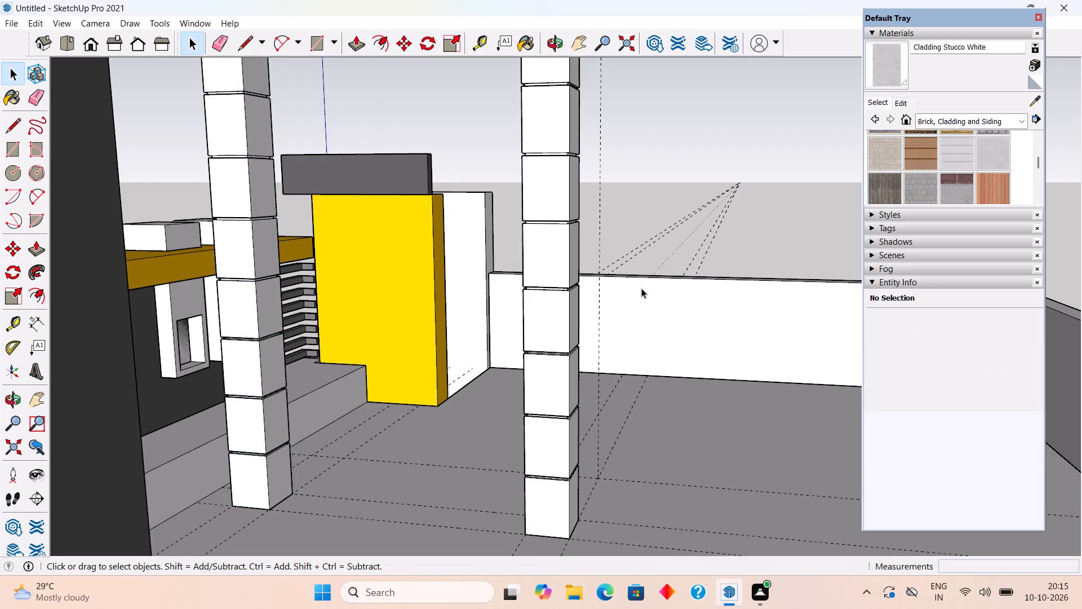
Paint both roof column groups with Color D05, sampled from the tall yellow wall on the front elevation.
scroll(641, 288, down, 14)
middle_drag(548, 356, 1027, 291)
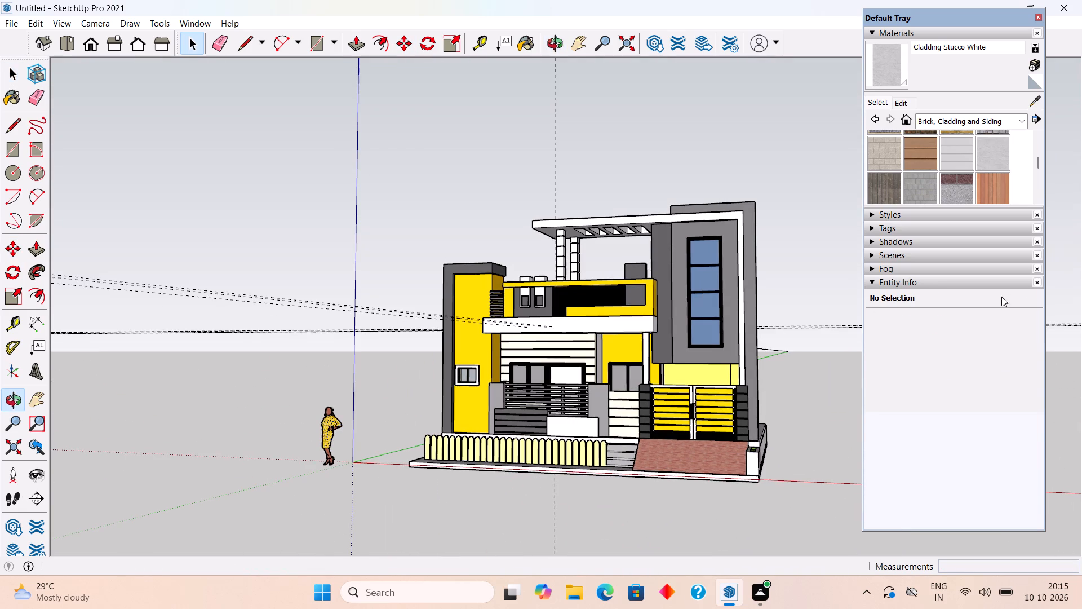
middle_drag(901, 316, 989, 328)
middle_drag(717, 358, 815, 410)
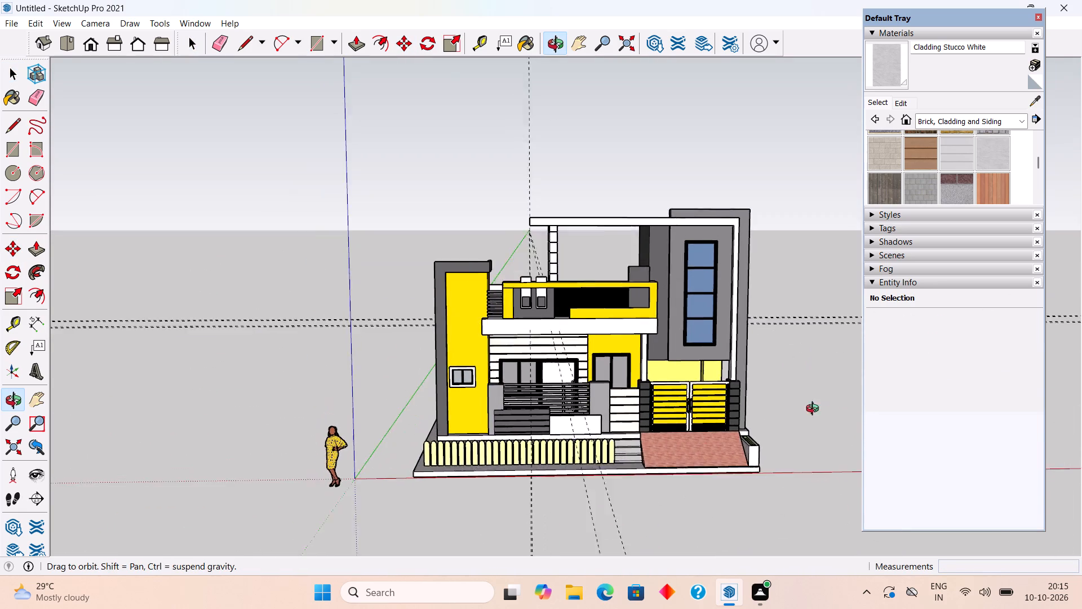
middle_drag(815, 410, 781, 417)
scroll(783, 415, up, 2)
scroll(603, 333, up, 4)
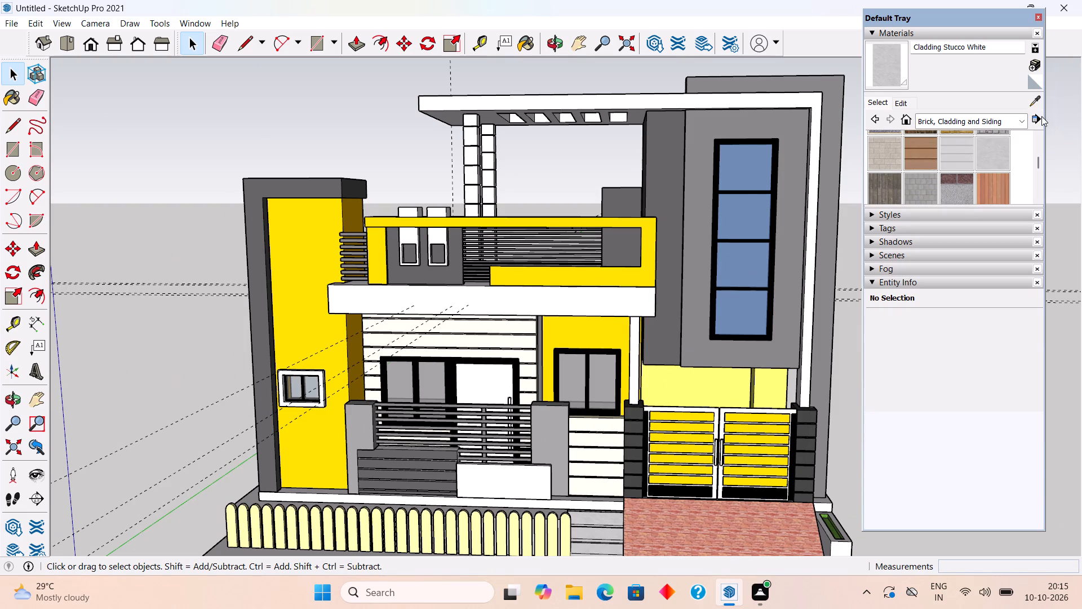
click(1032, 100)
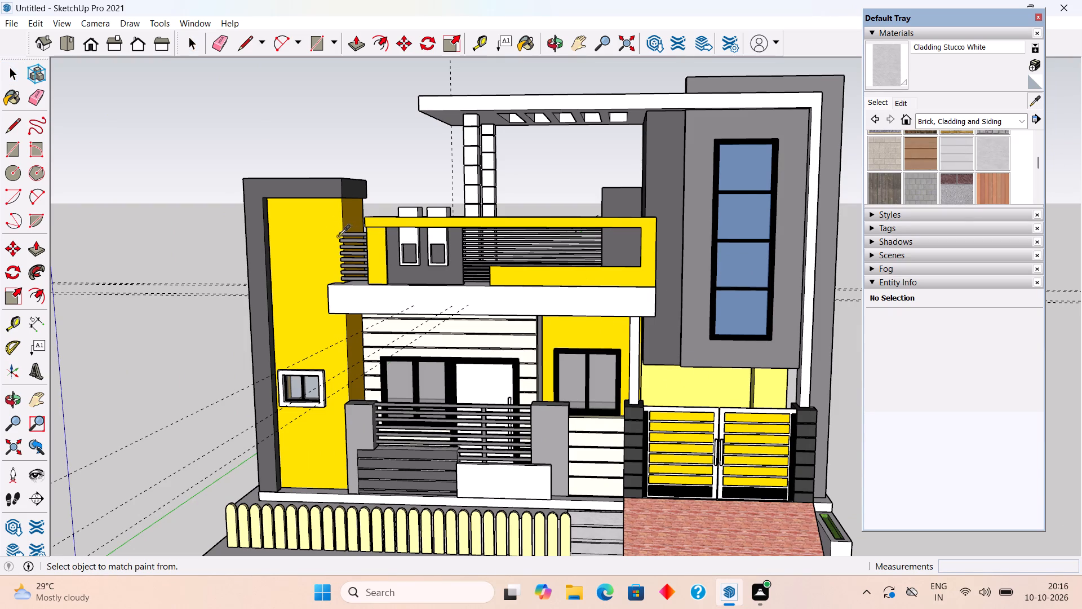
click(322, 230)
click(473, 176)
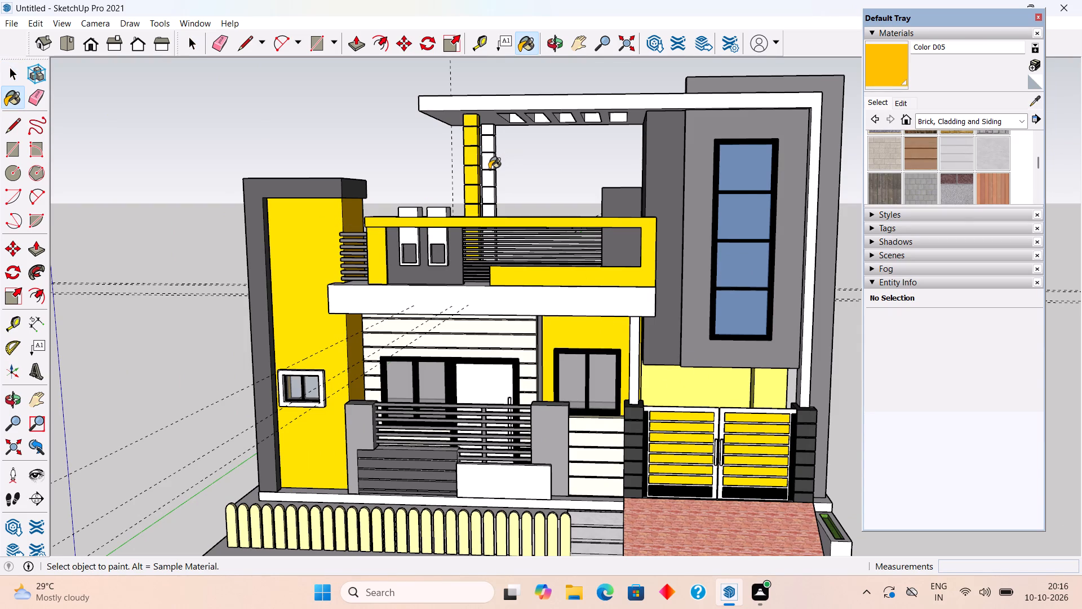
click(489, 169)
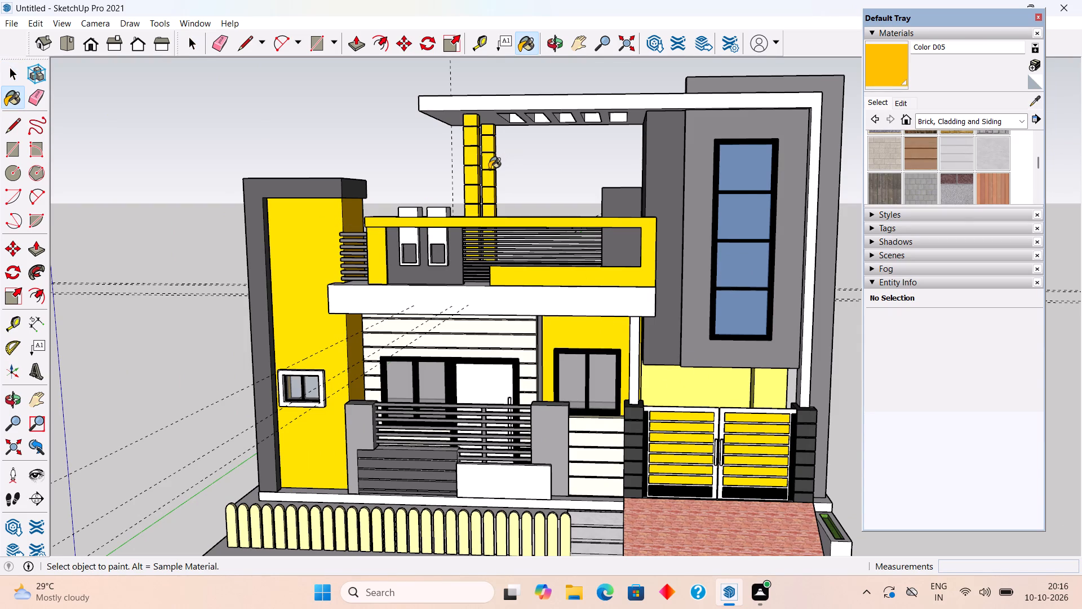
key(space)
Delete all guides from the model.
scroll(489, 169, down, 7)
middle_drag(583, 253, 638, 216)
scroll(631, 216, up, 3)
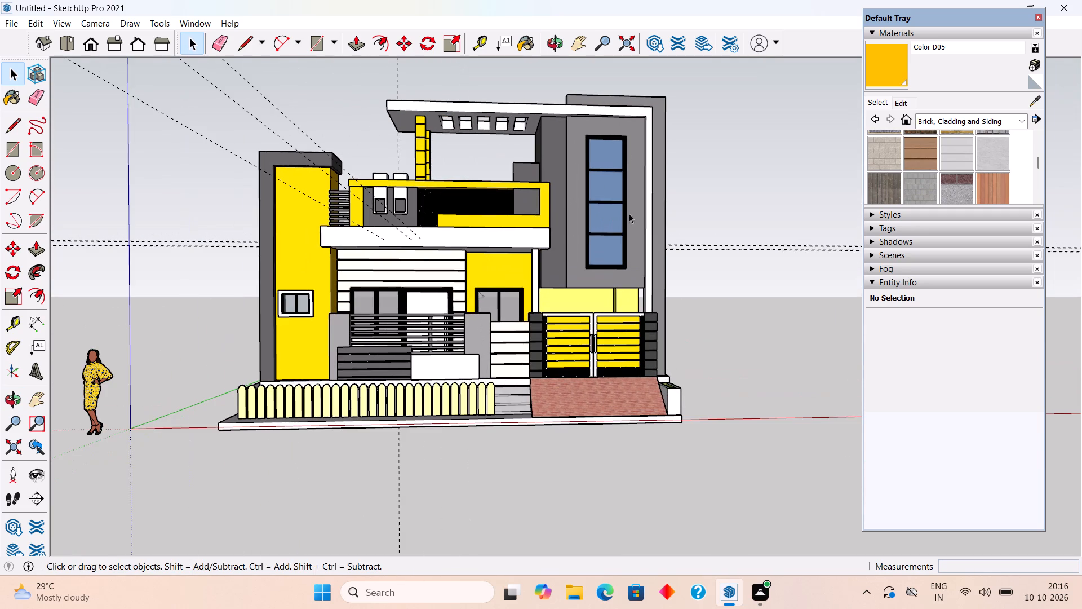
click(43, 17)
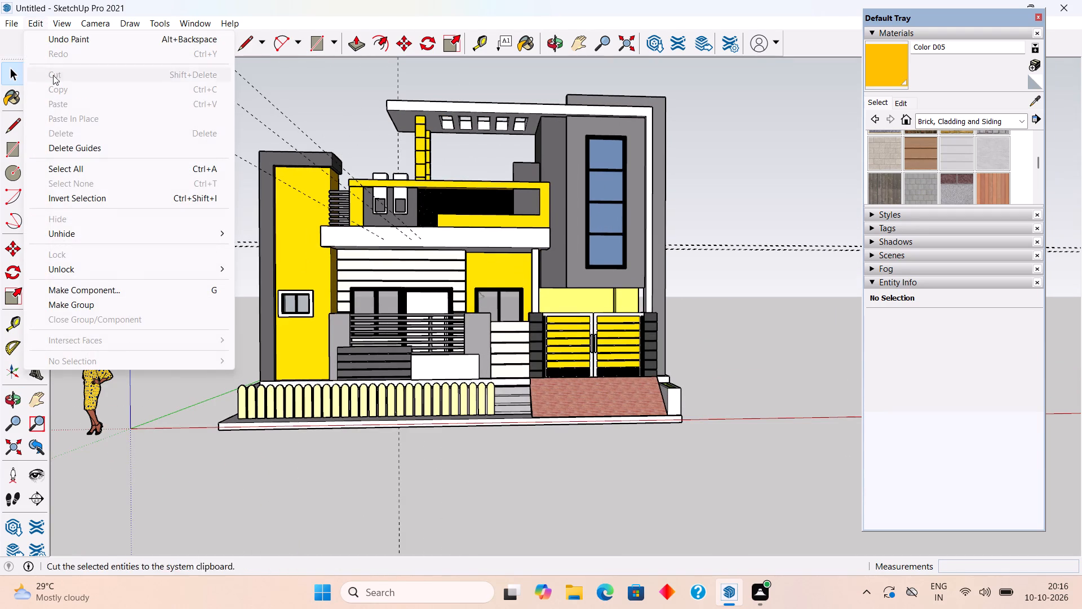
click(91, 147)
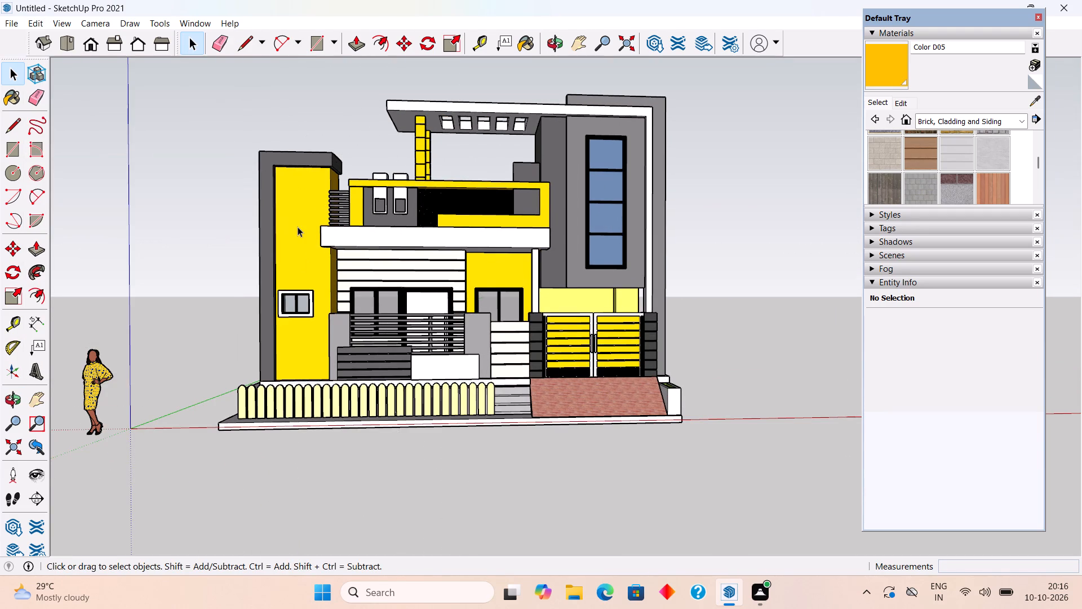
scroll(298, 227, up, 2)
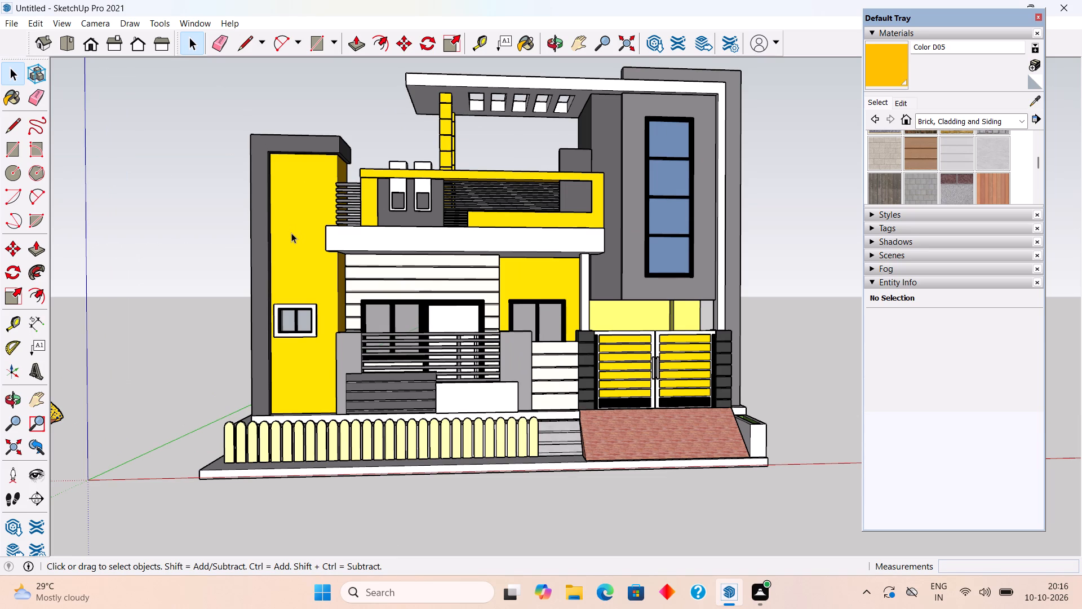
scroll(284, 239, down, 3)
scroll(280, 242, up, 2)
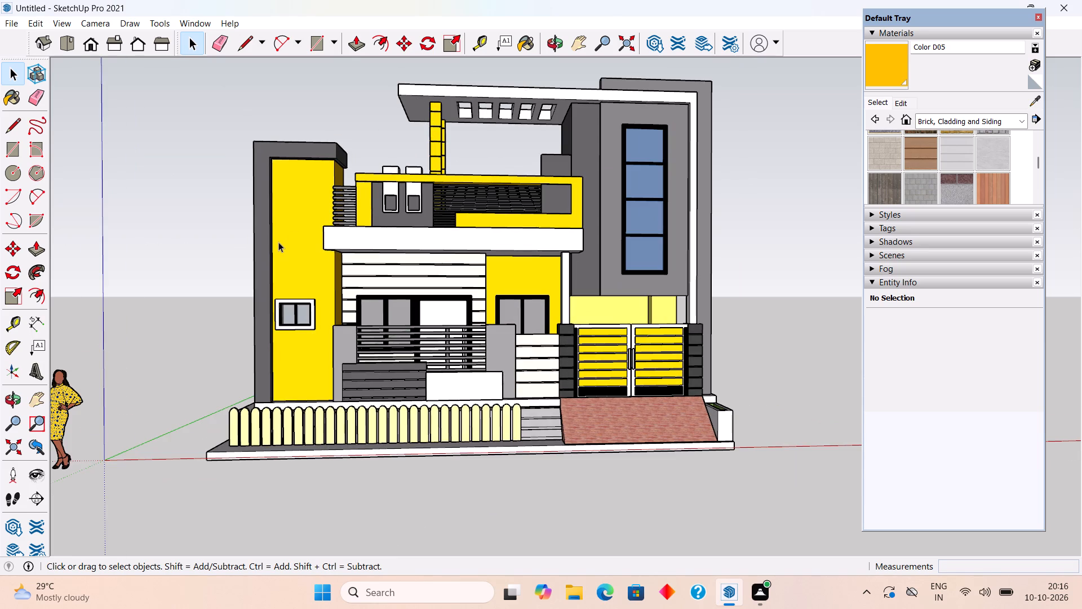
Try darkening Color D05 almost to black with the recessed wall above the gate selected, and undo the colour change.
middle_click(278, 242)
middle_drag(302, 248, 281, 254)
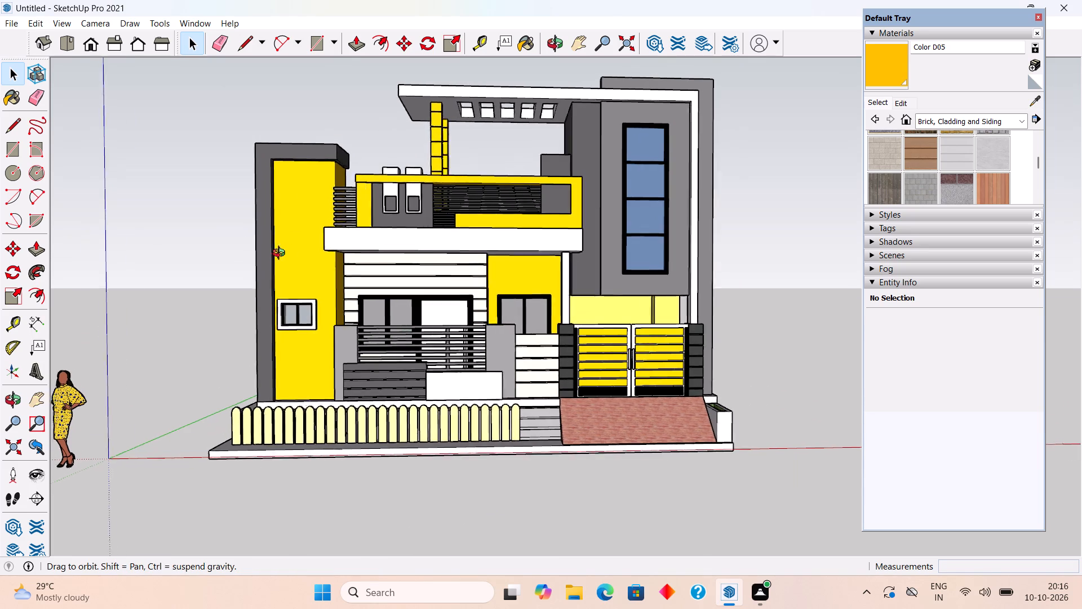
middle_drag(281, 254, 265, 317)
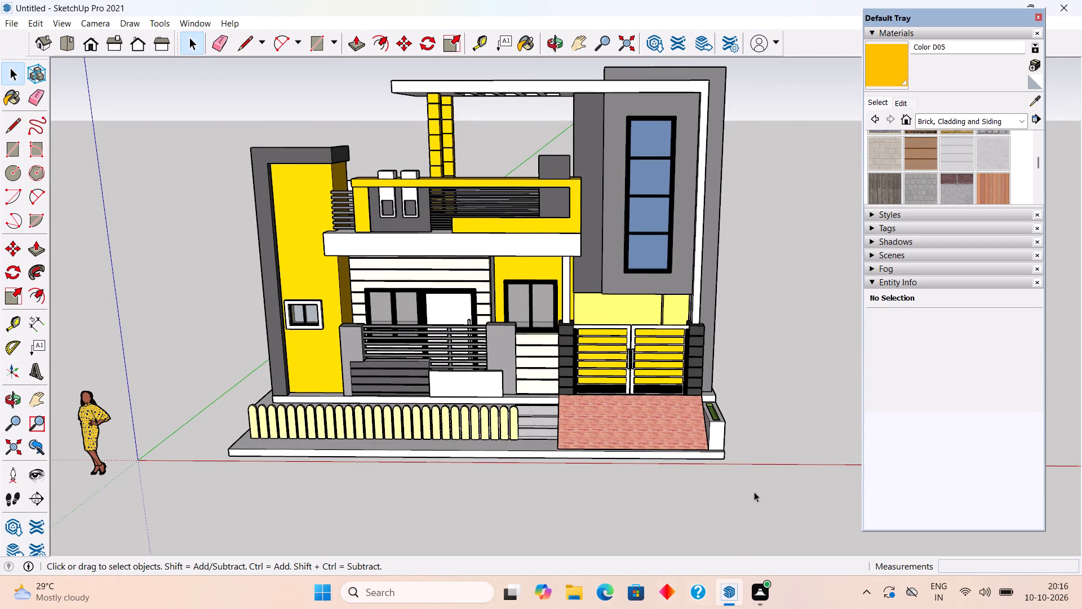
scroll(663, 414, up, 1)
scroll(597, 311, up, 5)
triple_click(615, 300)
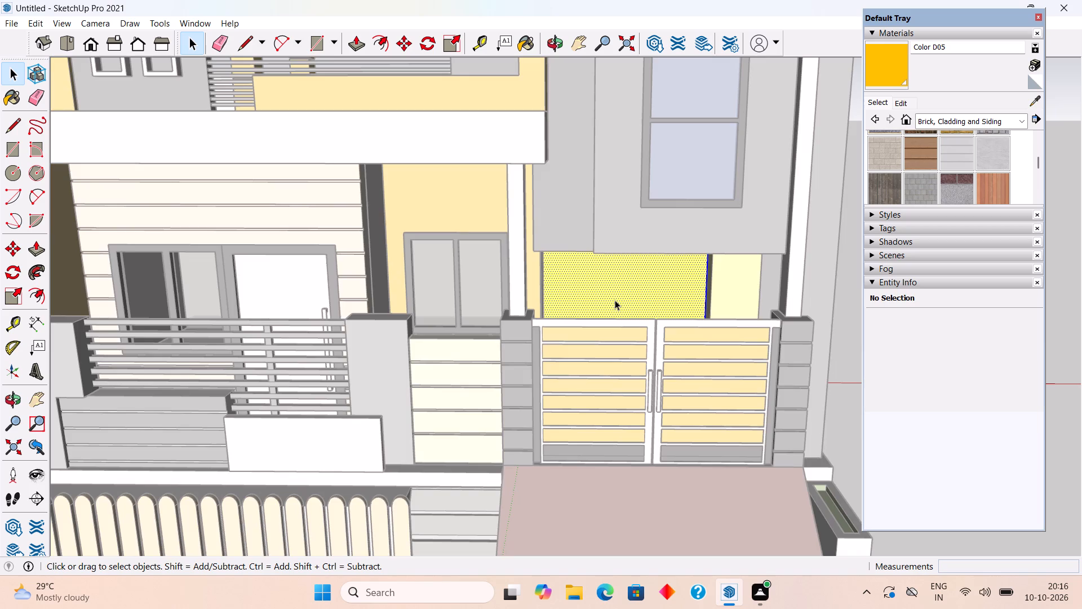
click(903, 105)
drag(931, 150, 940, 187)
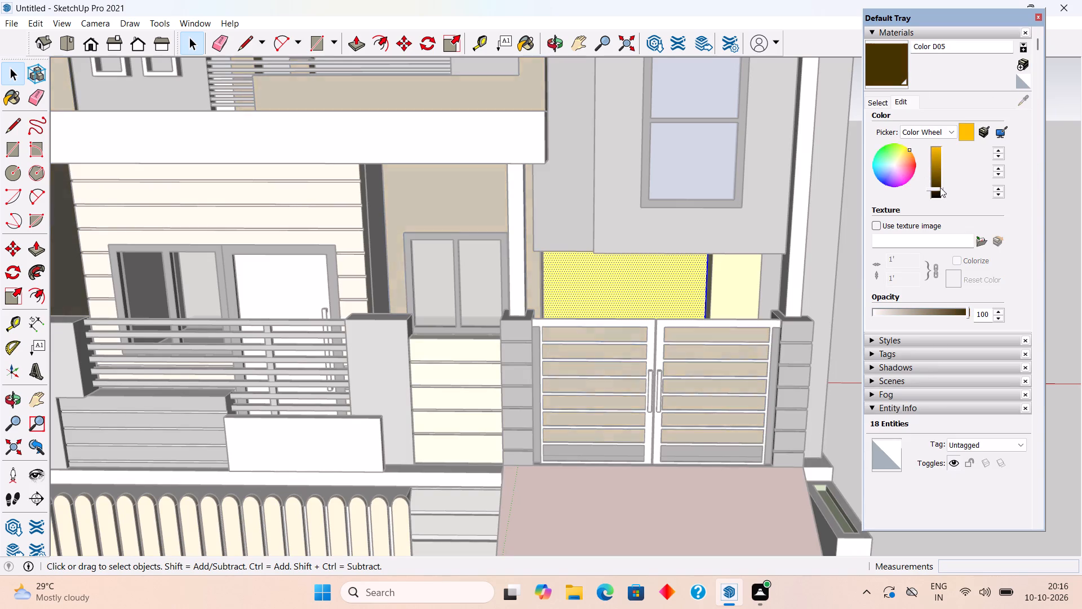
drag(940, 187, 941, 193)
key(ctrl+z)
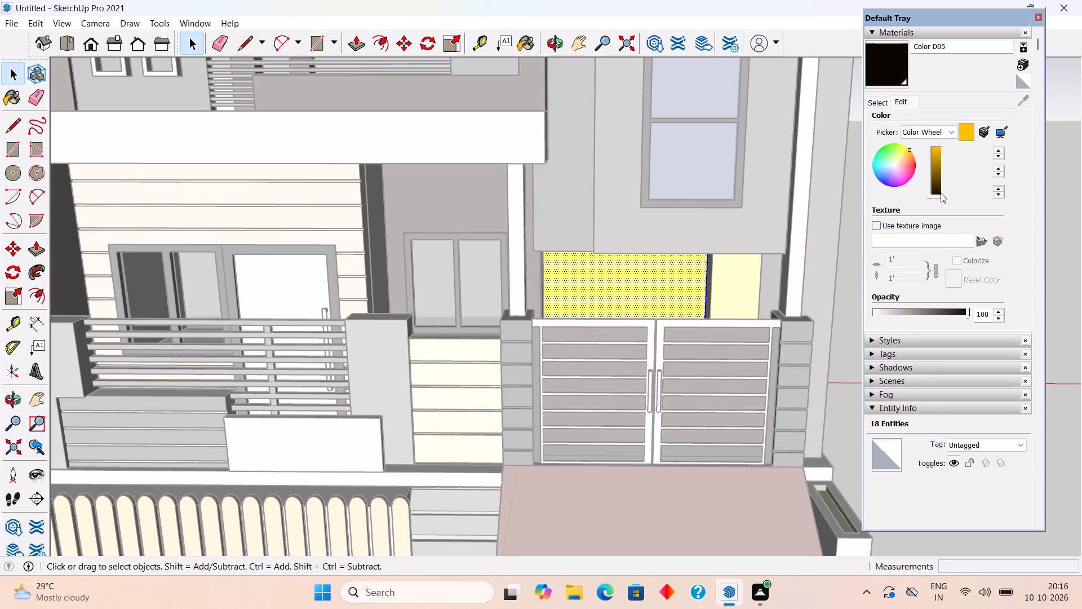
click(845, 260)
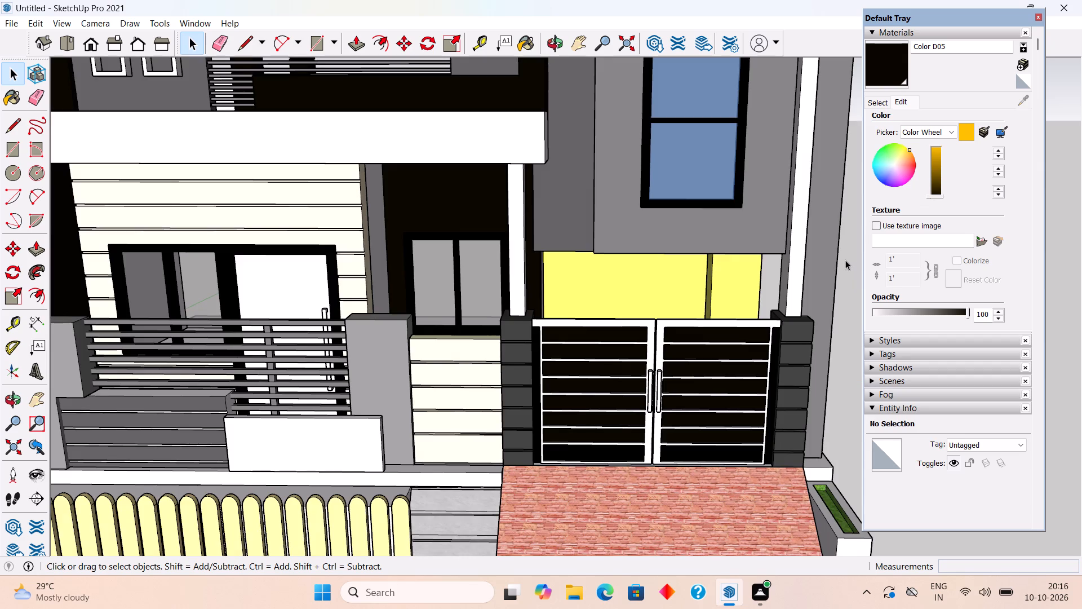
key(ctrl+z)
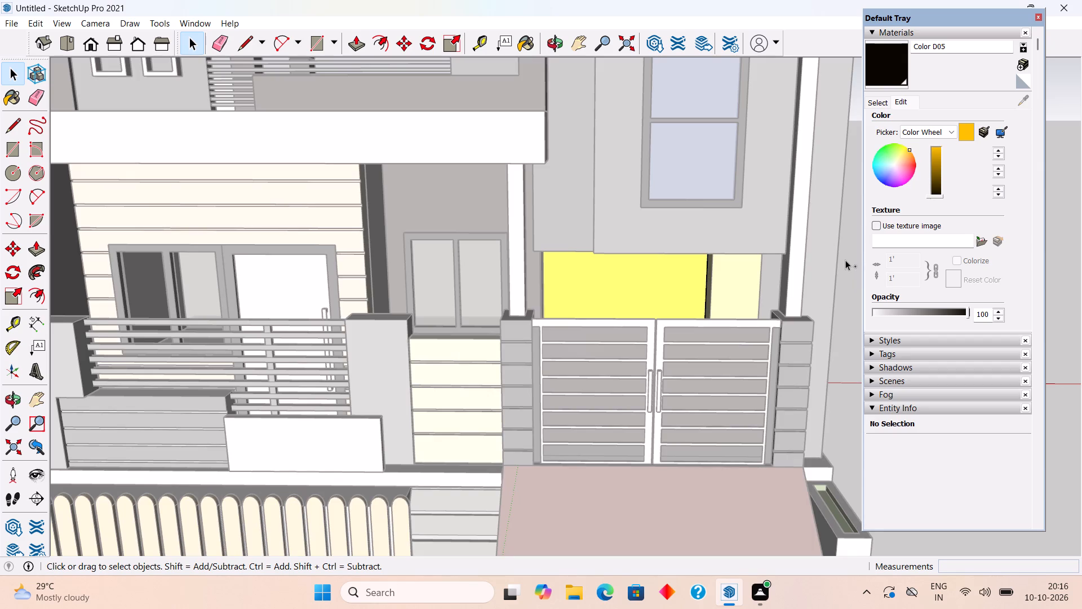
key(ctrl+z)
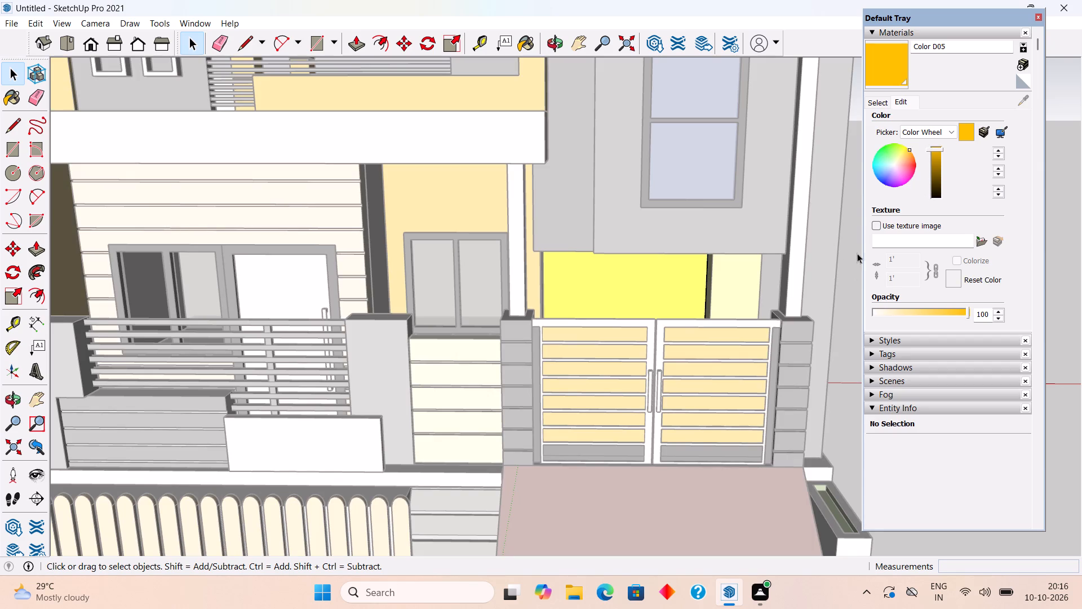
Sample Color E03 from the recessed wall above the gate and darken the material to an olive shade.
click(1022, 104)
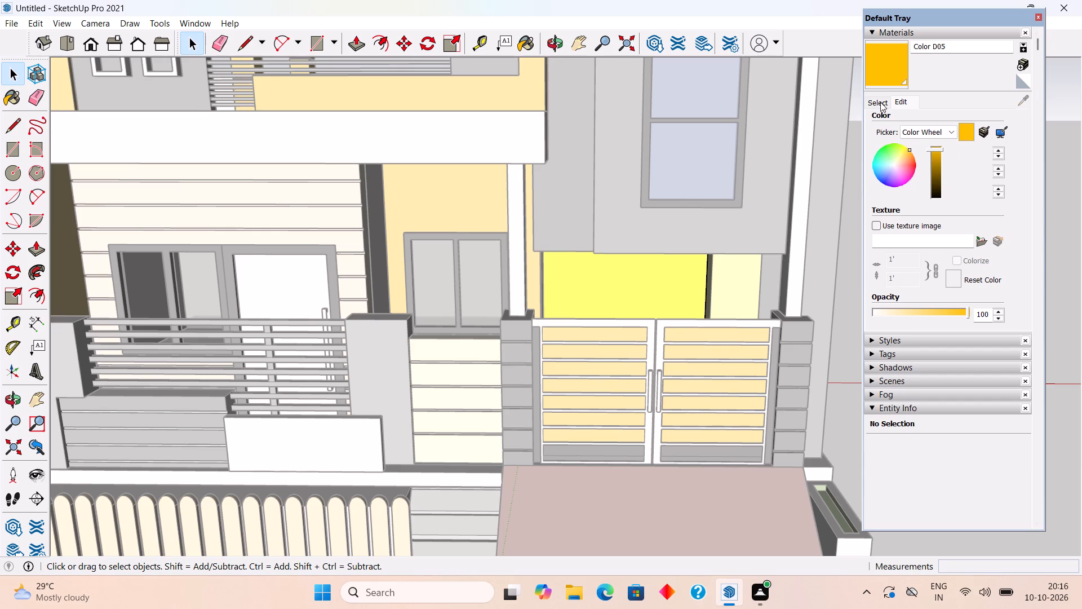
click(880, 102)
click(1037, 95)
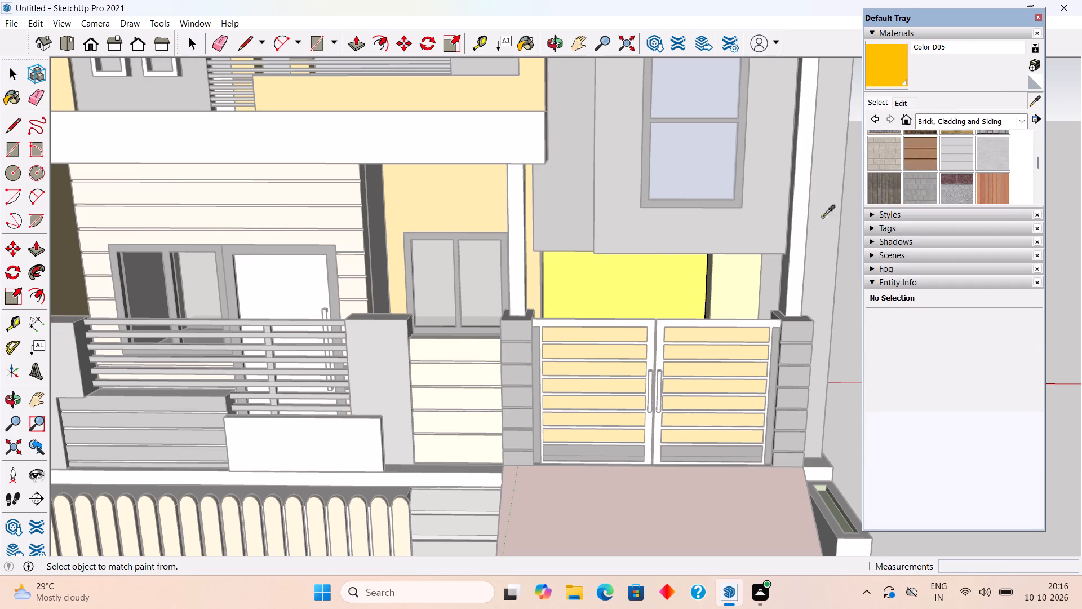
click(679, 290)
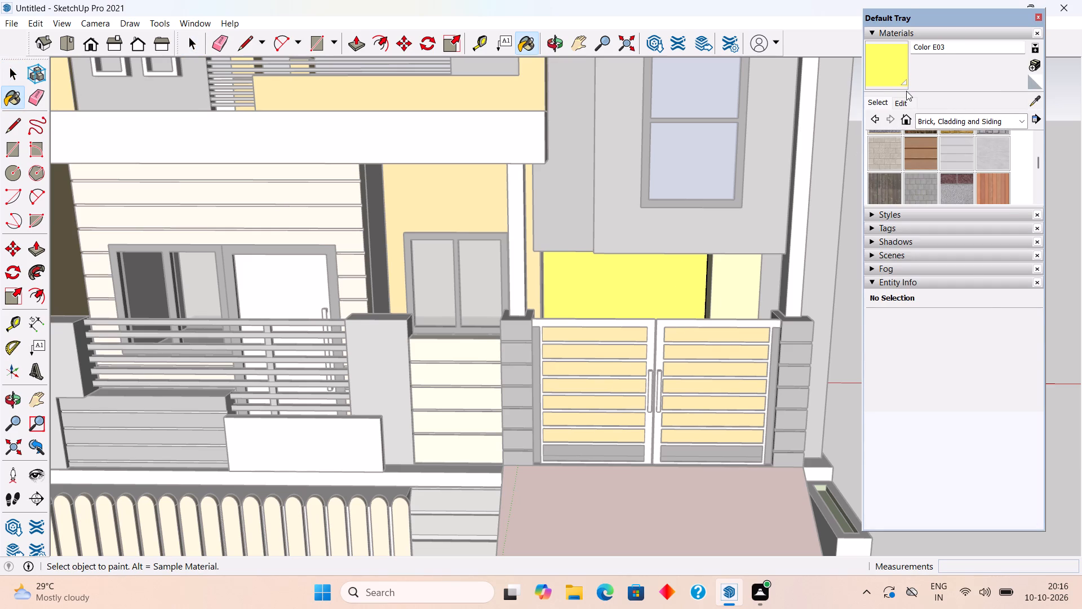
click(903, 103)
drag(933, 148, 934, 153)
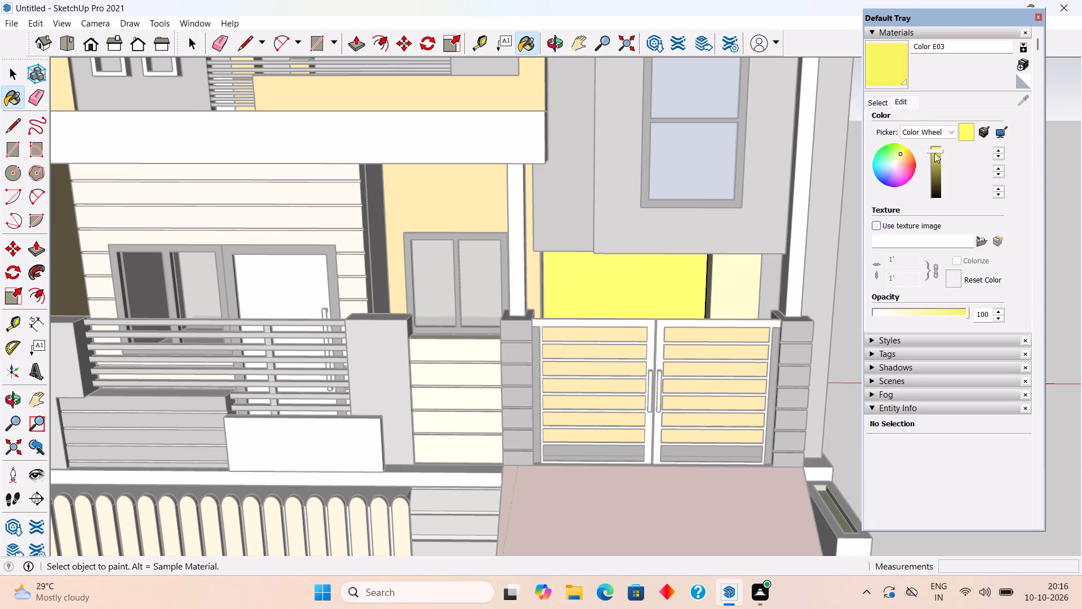
drag(934, 153, 937, 173)
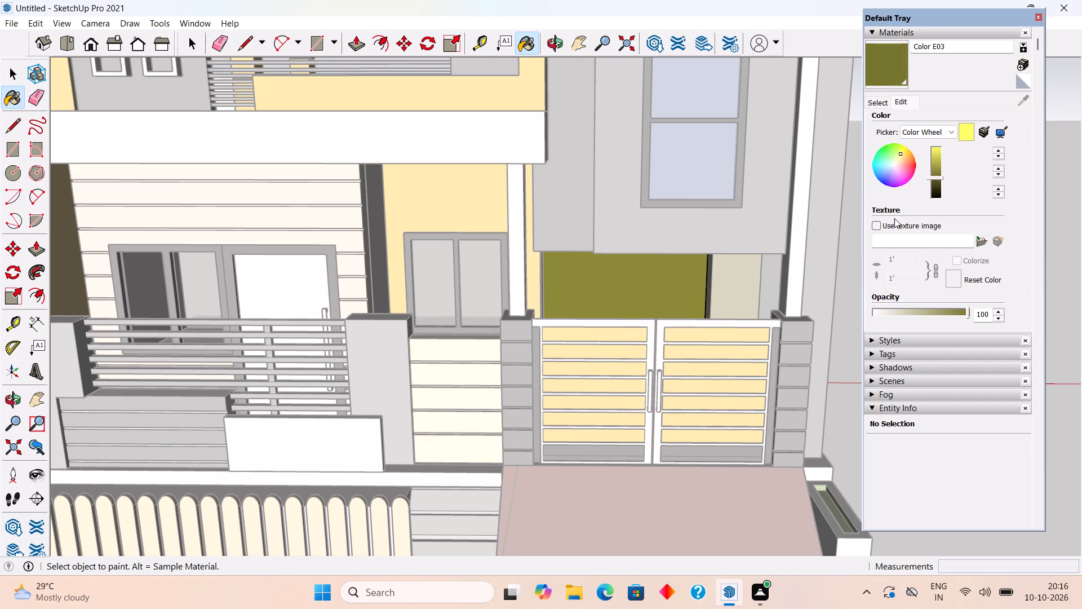
click(848, 267)
key(space)
click(849, 267)
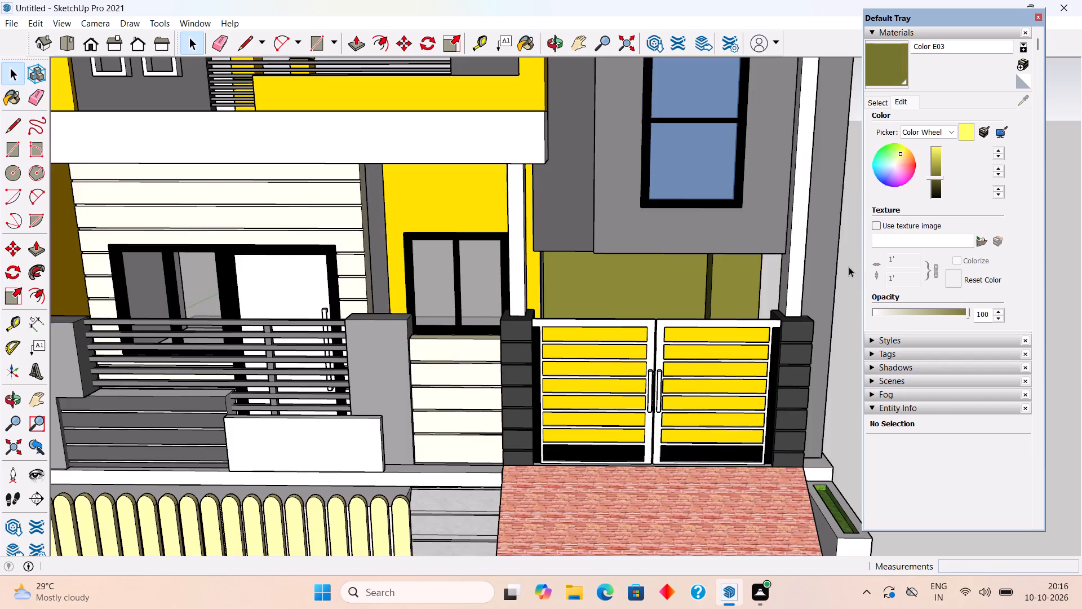
Fine-tune the brightness of Color E03 on the recessed wall above the gate, settling on a medium olive.
scroll(849, 256, down, 11)
middle_drag(801, 239, 738, 215)
middle_drag(760, 258, 777, 274)
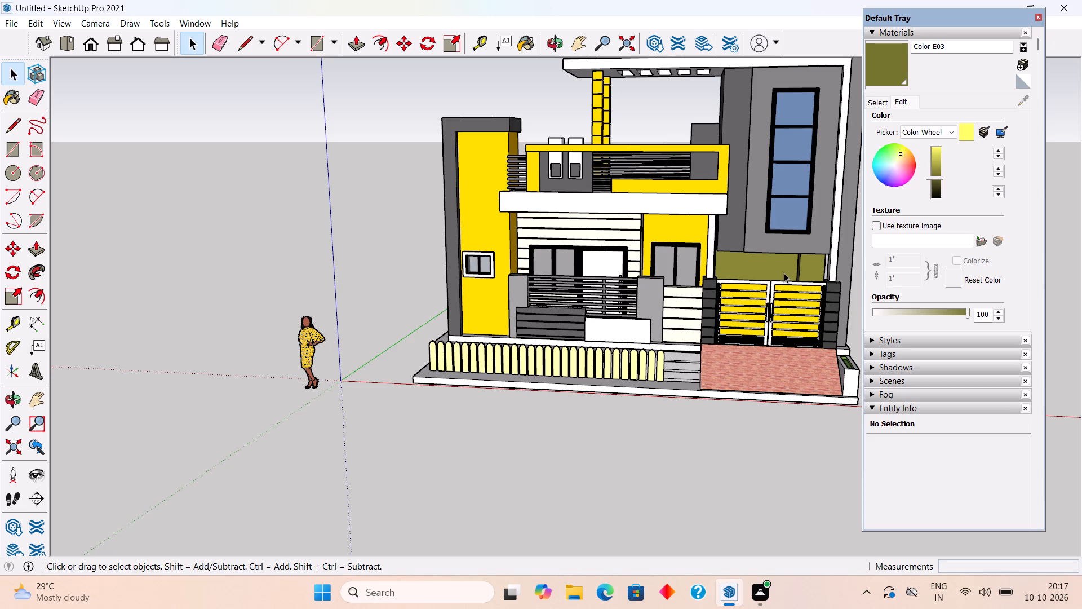
scroll(663, 210, down, 3)
scroll(856, 210, up, 10)
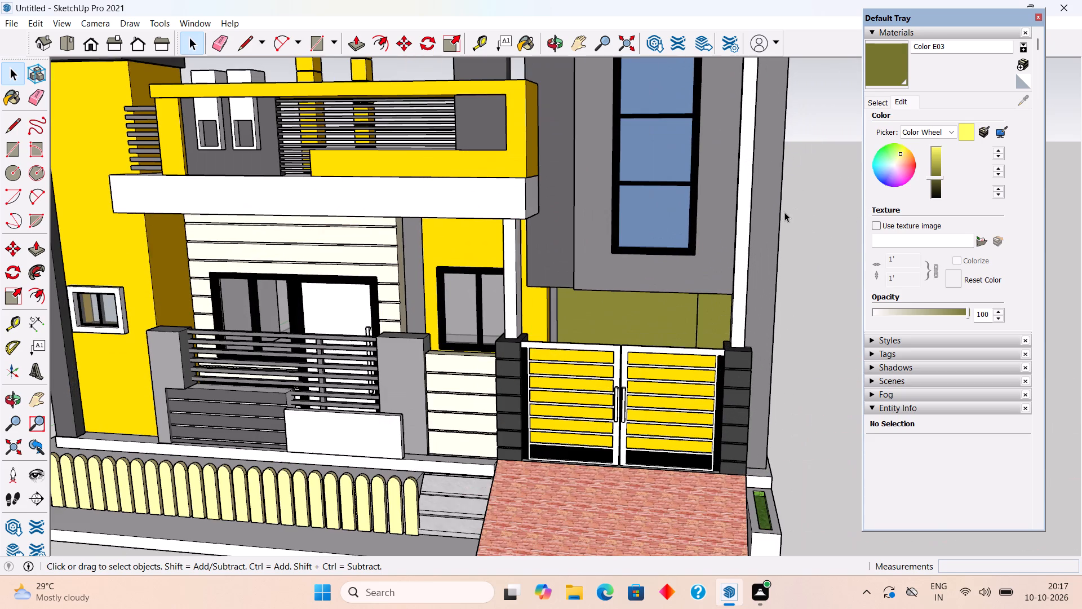
click(653, 308)
double_click(653, 308)
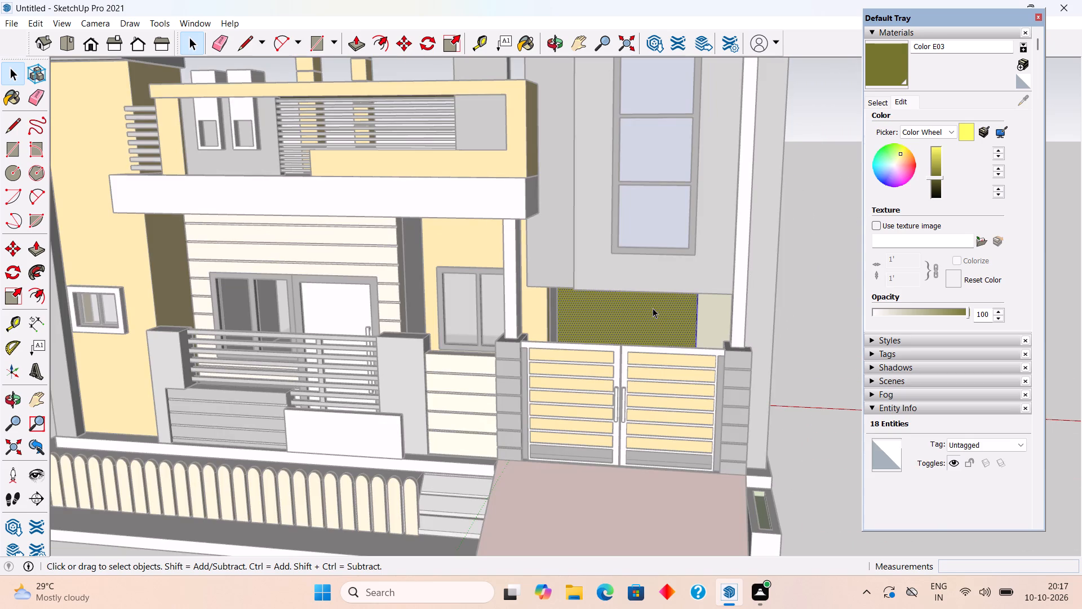
drag(937, 179, 938, 156)
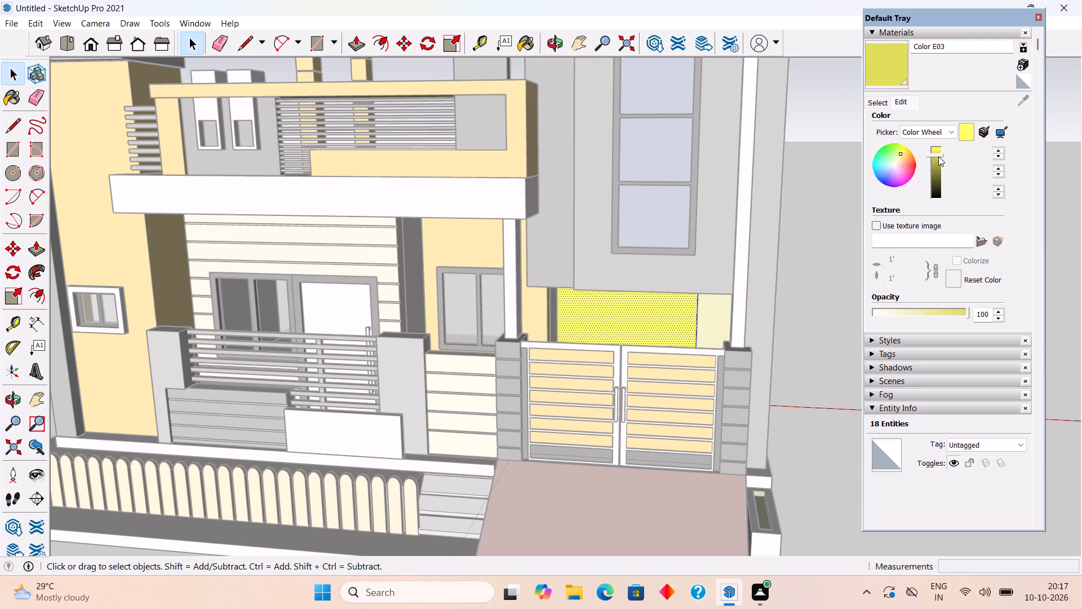
drag(938, 156, 938, 180)
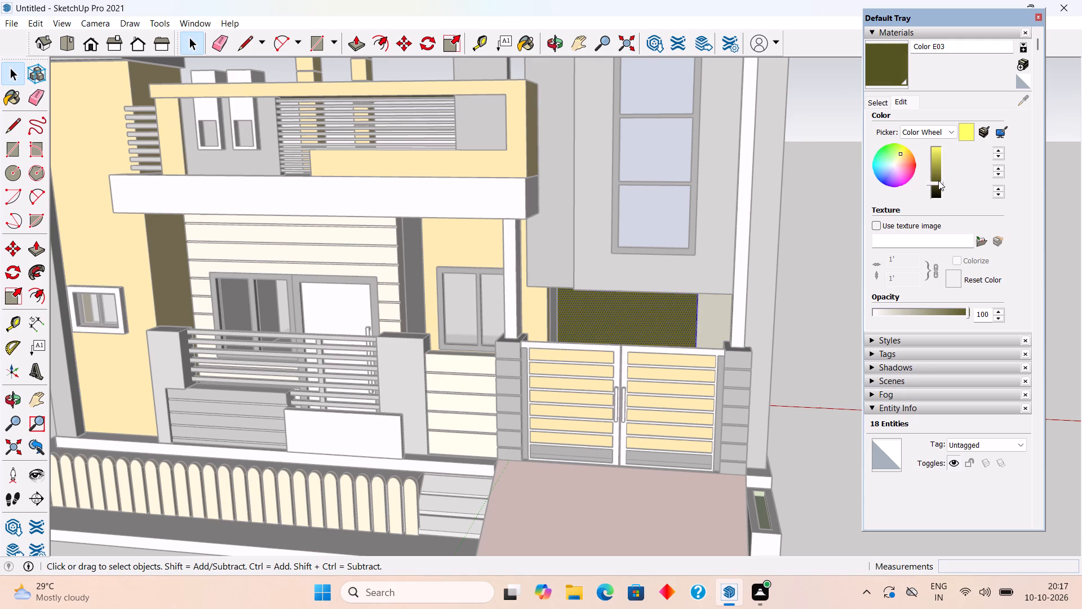
drag(938, 180, 938, 174)
click(797, 271)
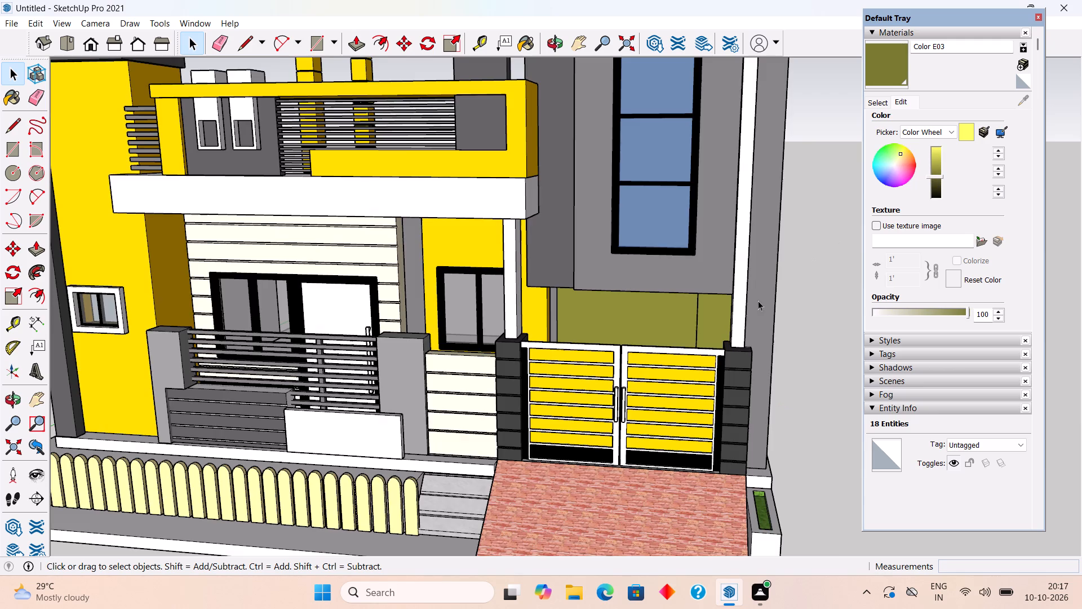
Paint all faces of the narrow wall block beside the olive wall with Color D05, sampled from the yellow front wall.
click(700, 332)
triple_click(716, 318)
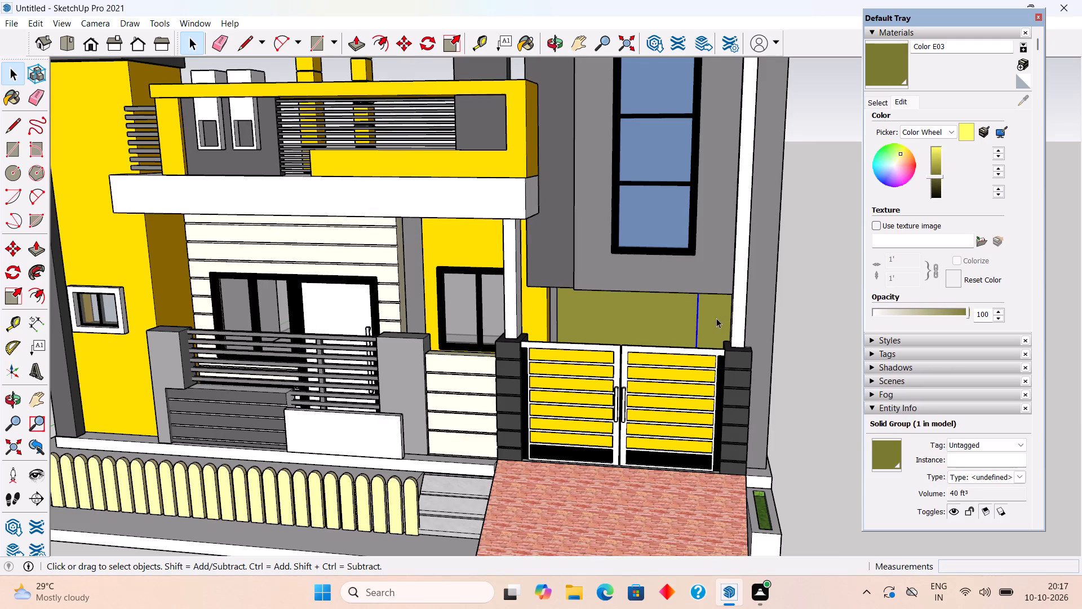
middle_drag(762, 295, 880, 277)
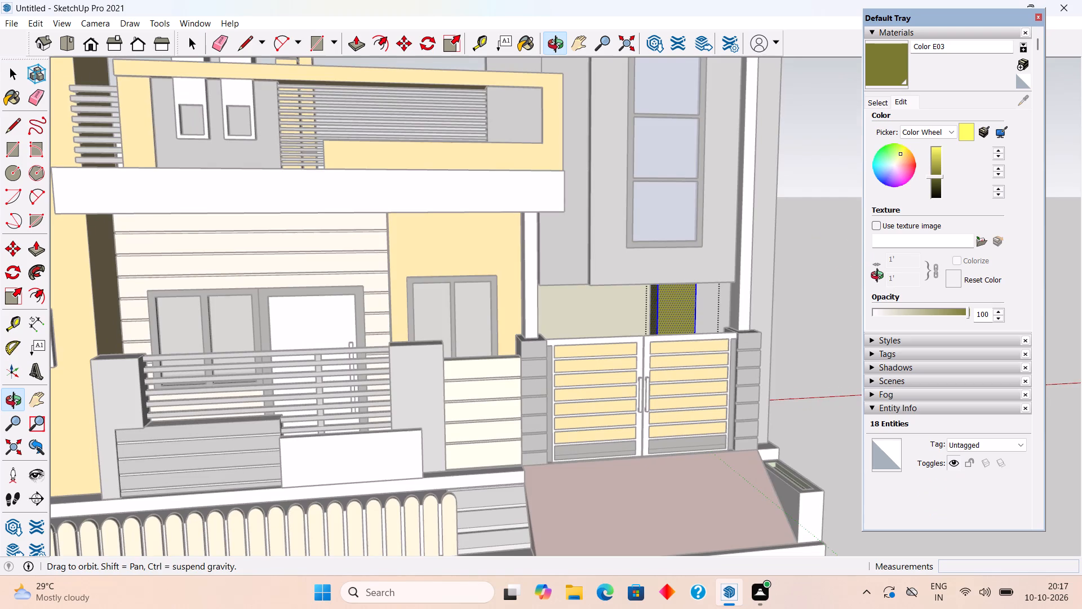
middle_drag(880, 277, 891, 302)
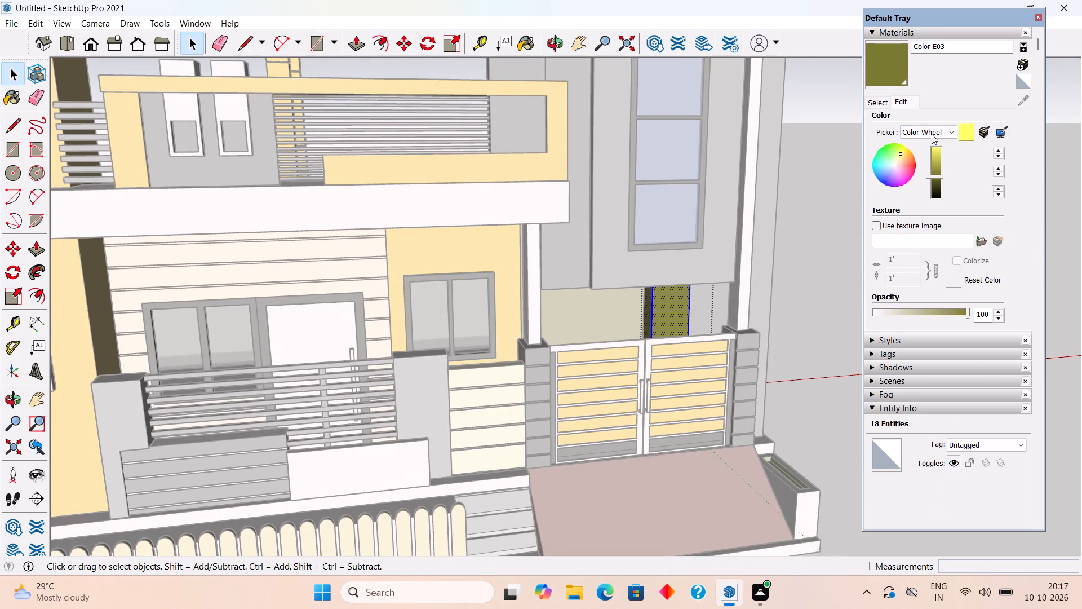
click(879, 104)
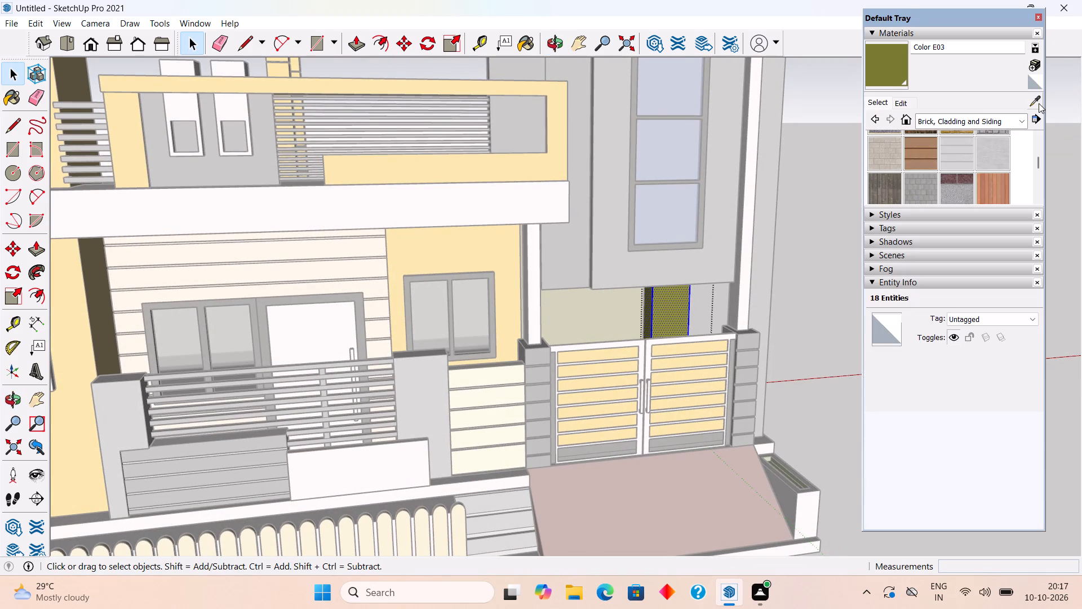
click(1039, 103)
click(516, 273)
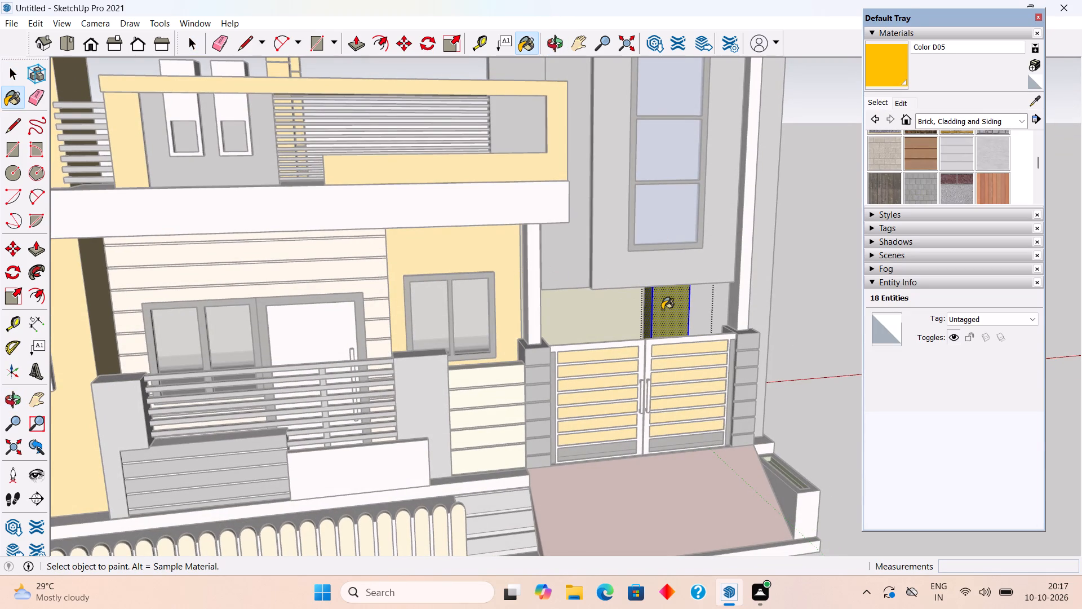
click(662, 310)
key(space)
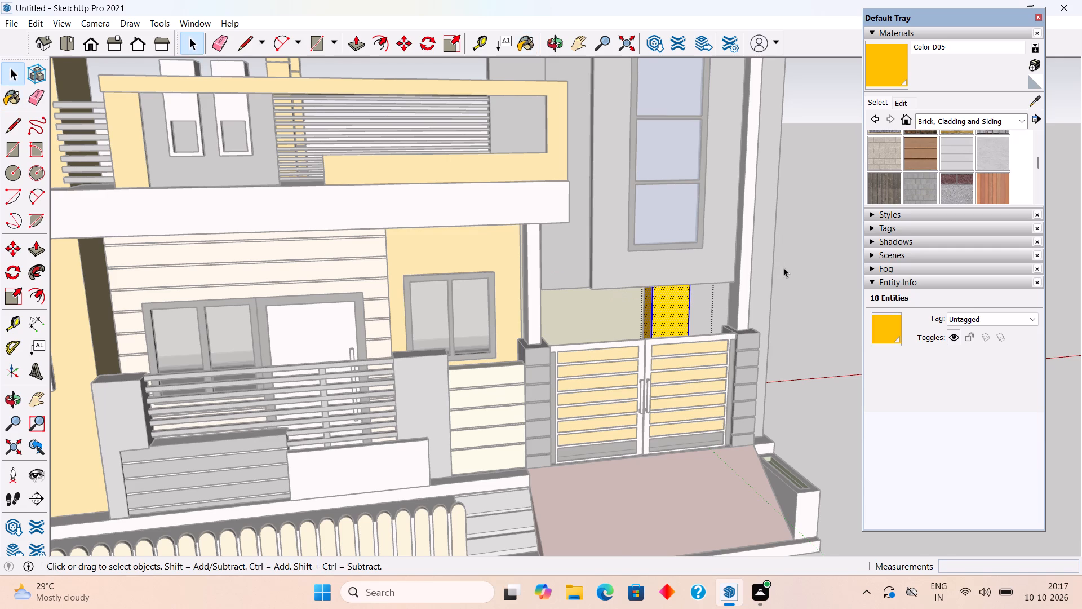
click(783, 267)
Examine the whole front elevation with the recoloured walls above the gate.
middle_drag(783, 267, 685, 270)
scroll(685, 270, down, 6)
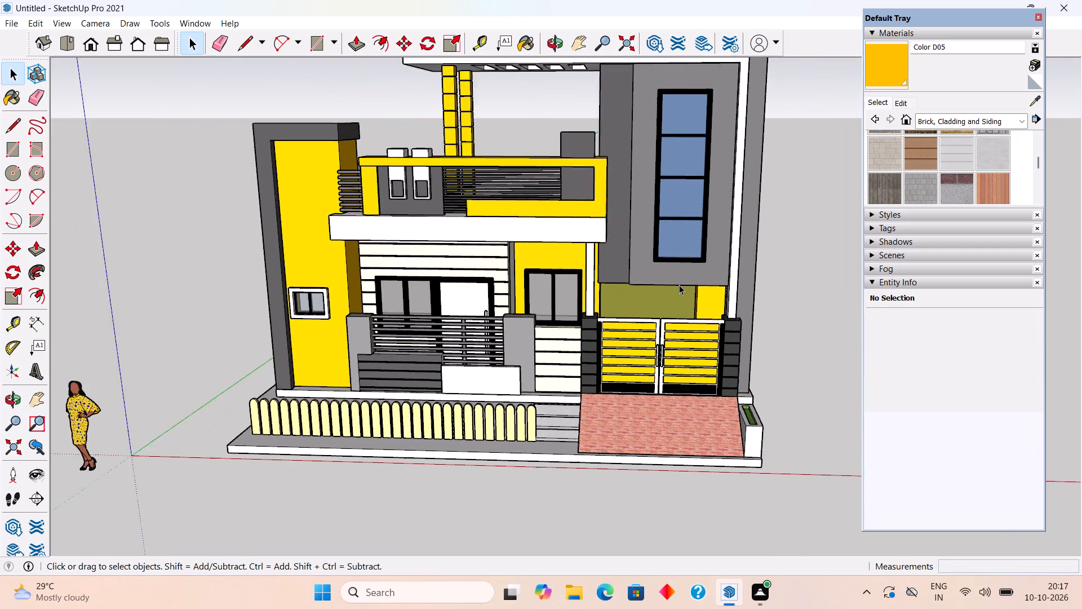
scroll(679, 285, down, 2)
middle_drag(679, 286, 735, 246)
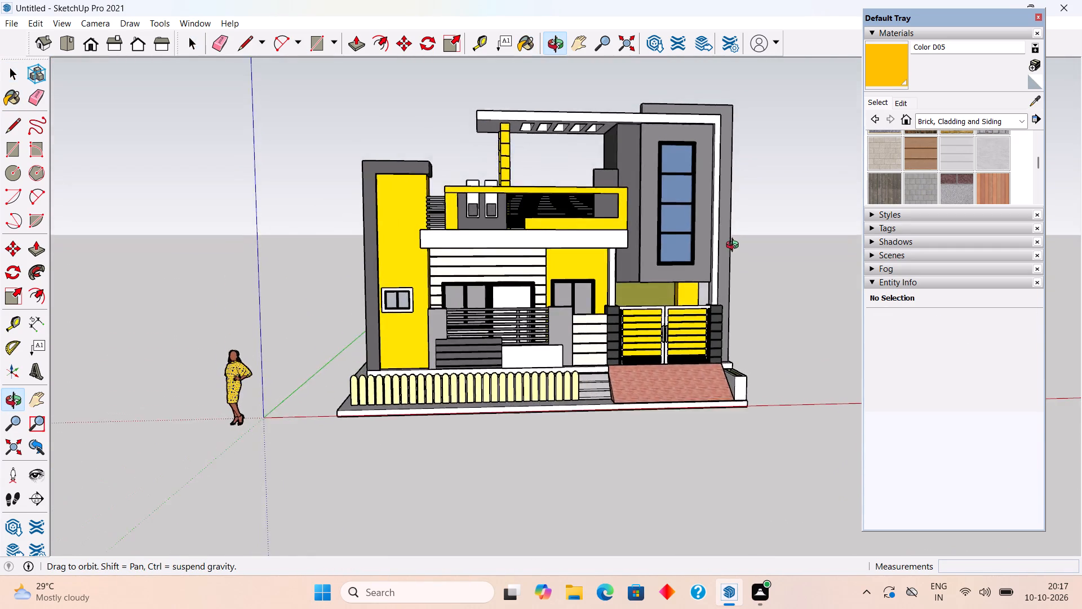
middle_drag(735, 246, 668, 250)
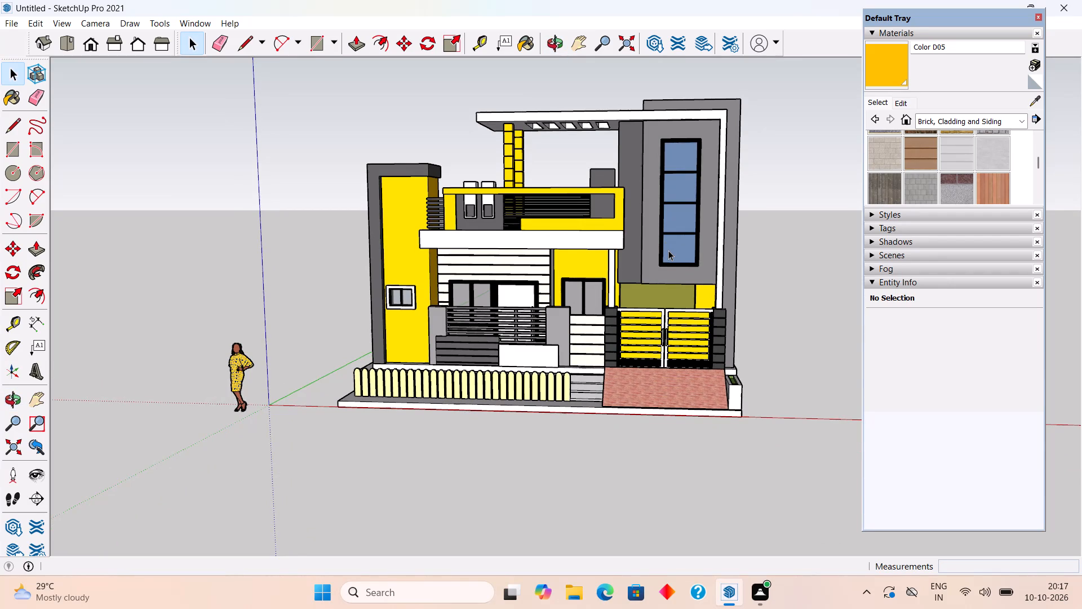
scroll(668, 250, down, 3)
scroll(352, 271, up, 2)
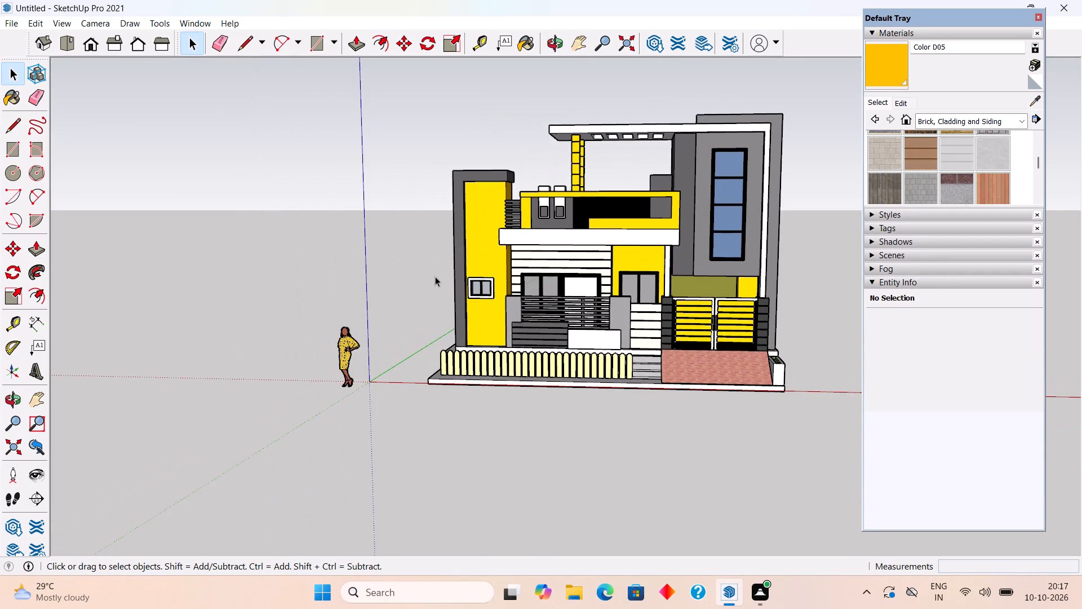
Open the balcony grille group and delete every other full-width slat, starting with the topmost one.
middle_drag(444, 284, 583, 248)
scroll(588, 240, up, 1)
scroll(617, 193, up, 10)
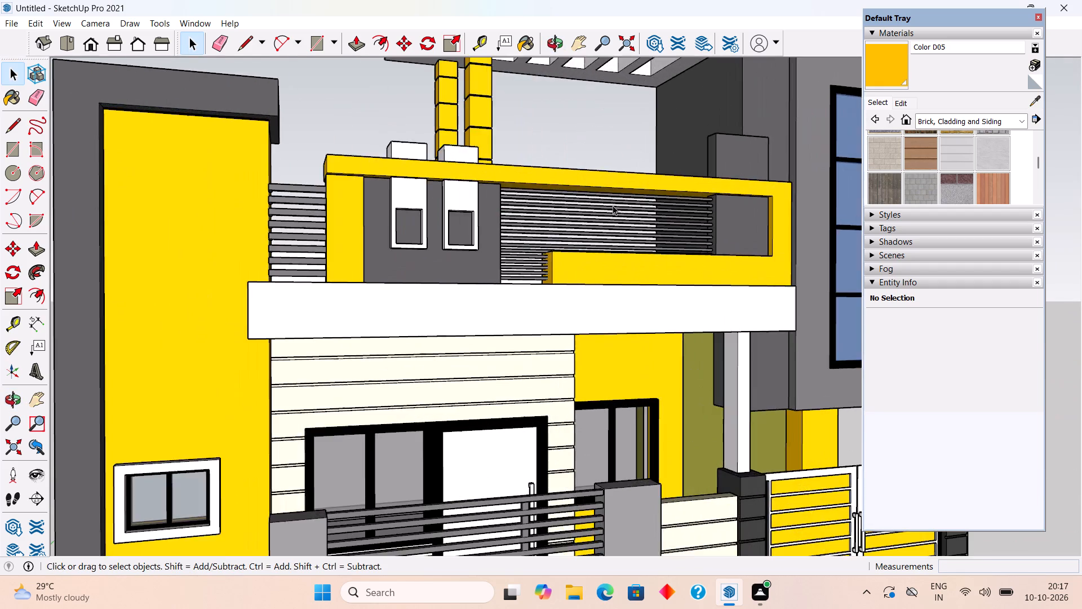
scroll(605, 228, up, 3)
middle_drag(598, 229, 536, 267)
scroll(492, 189, up, 5)
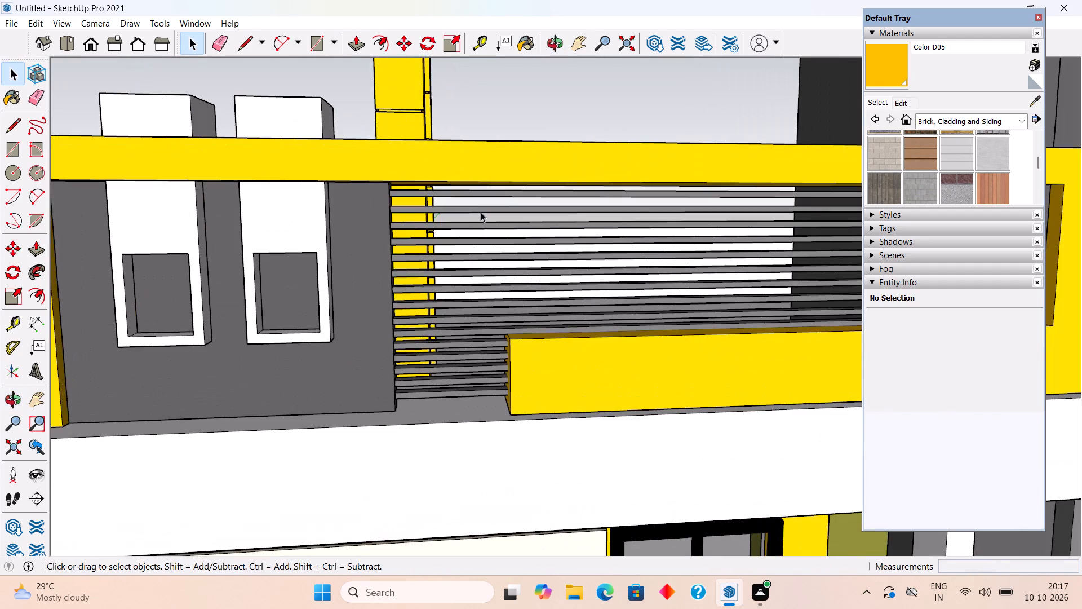
scroll(476, 229, up, 3)
scroll(410, 212, up, 2)
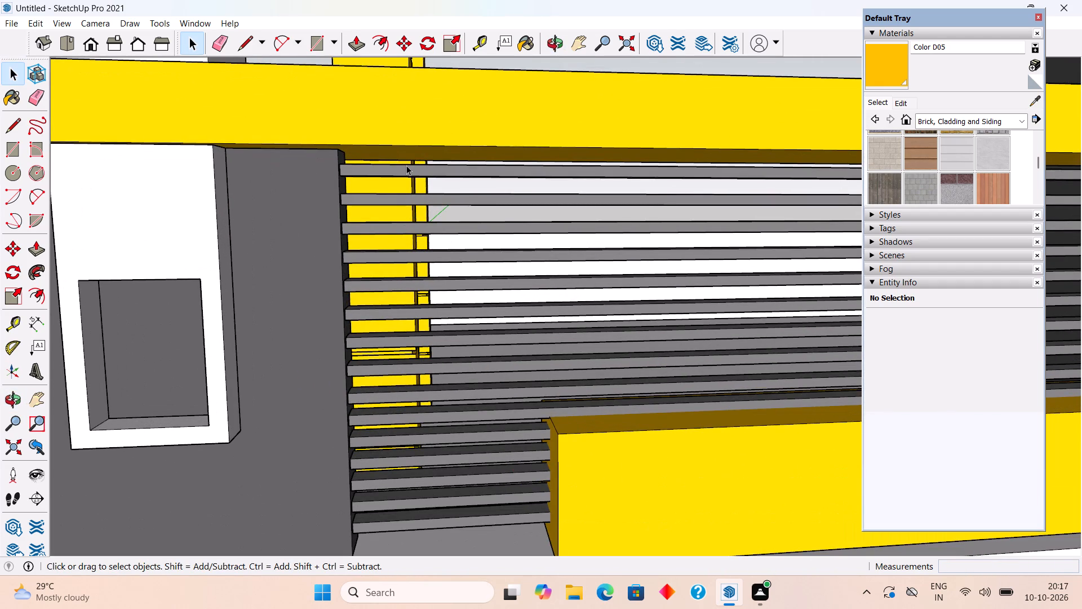
click(406, 165)
triple_click(406, 176)
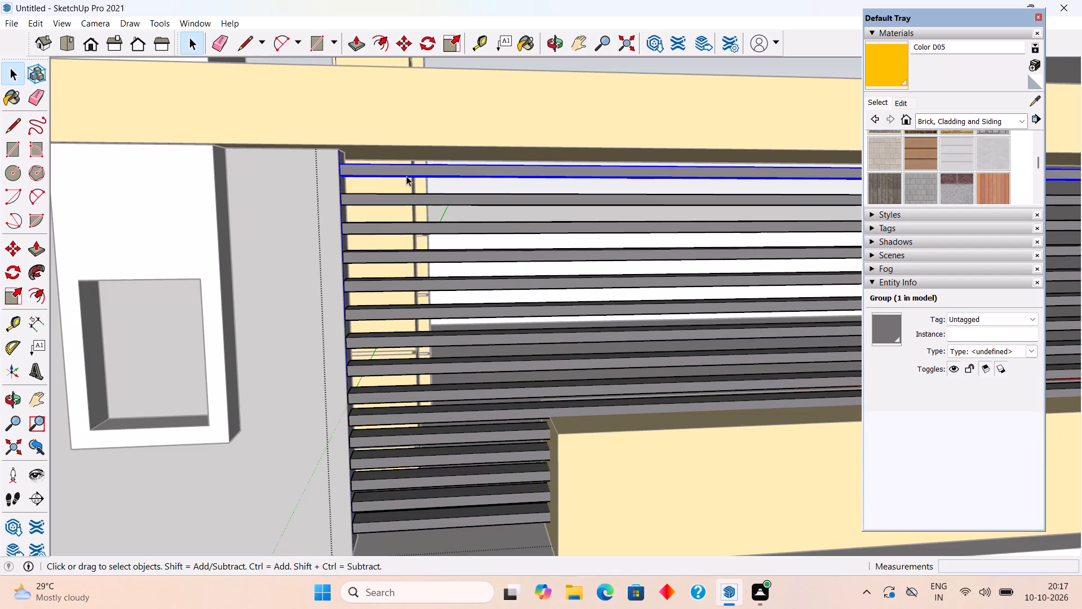
key(Delete)
click(409, 232)
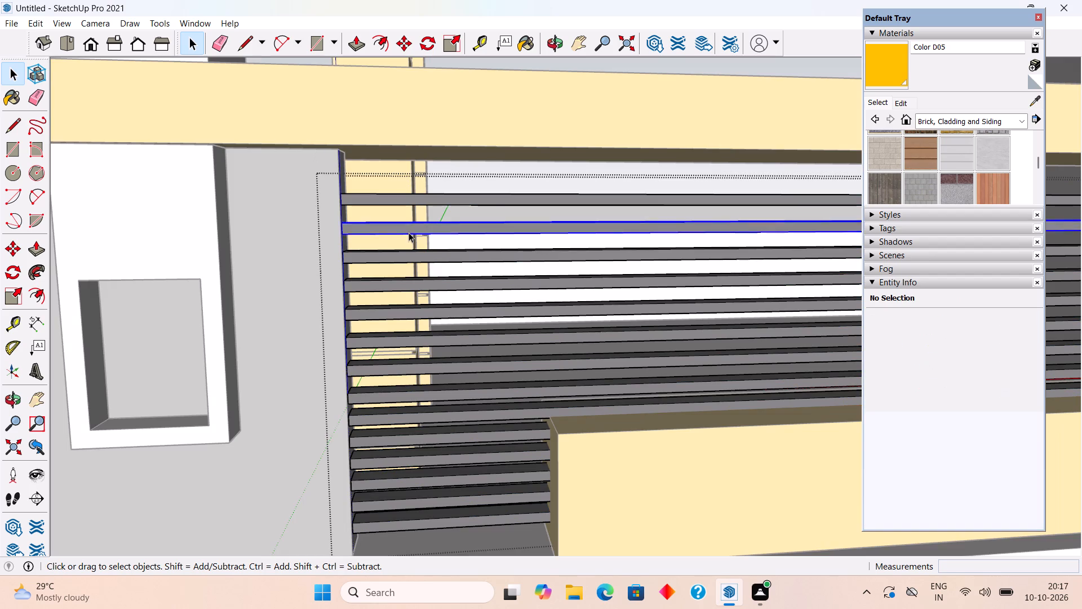
key(Delete)
click(410, 285)
key(Delete)
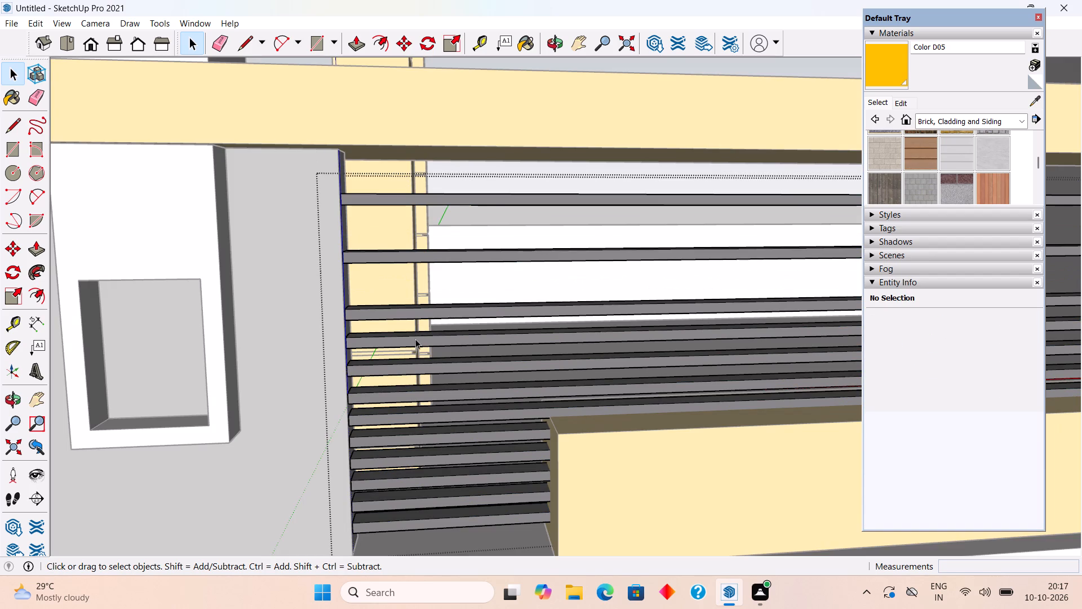
click(415, 348)
key(Delete)
click(414, 400)
key(Delete)
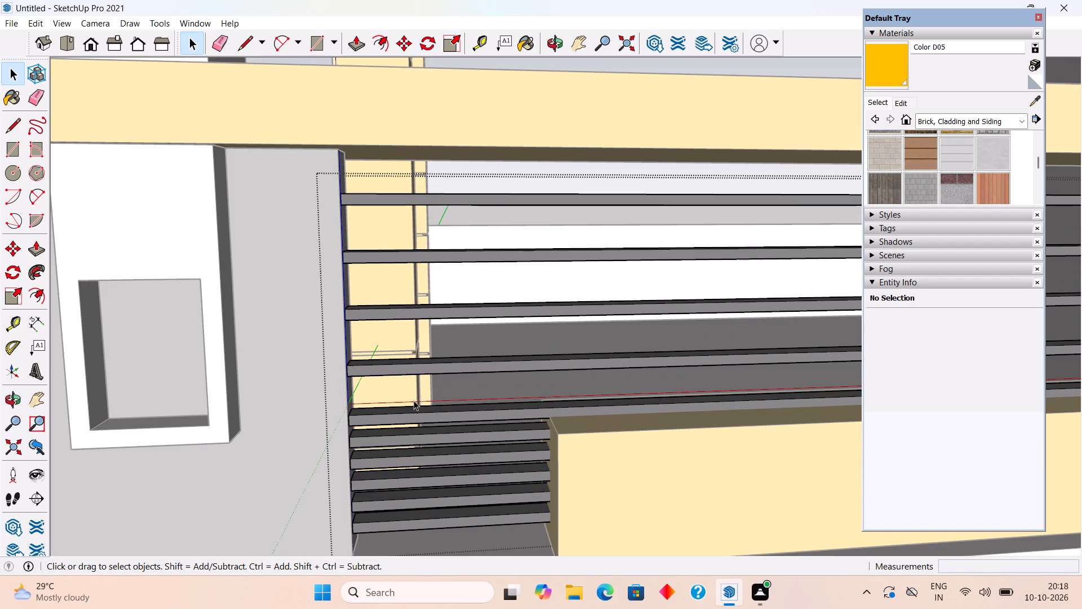
Delete every other short slat beside the low yellow parapet, including the bottom one, and leave the grille group.
click(414, 437)
key(Delete)
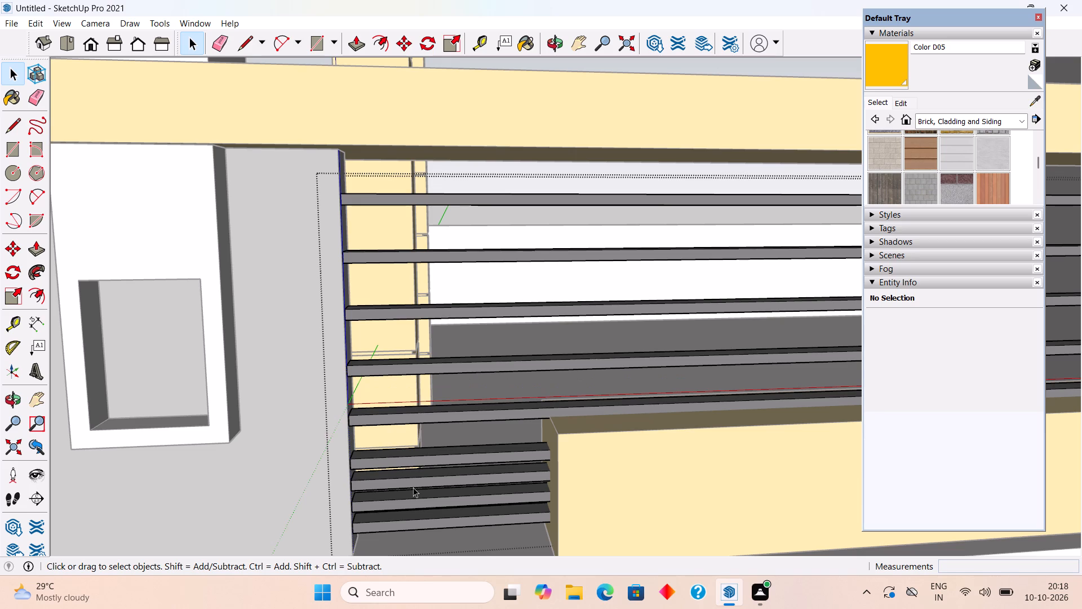
click(413, 487)
key(Delete)
click(407, 523)
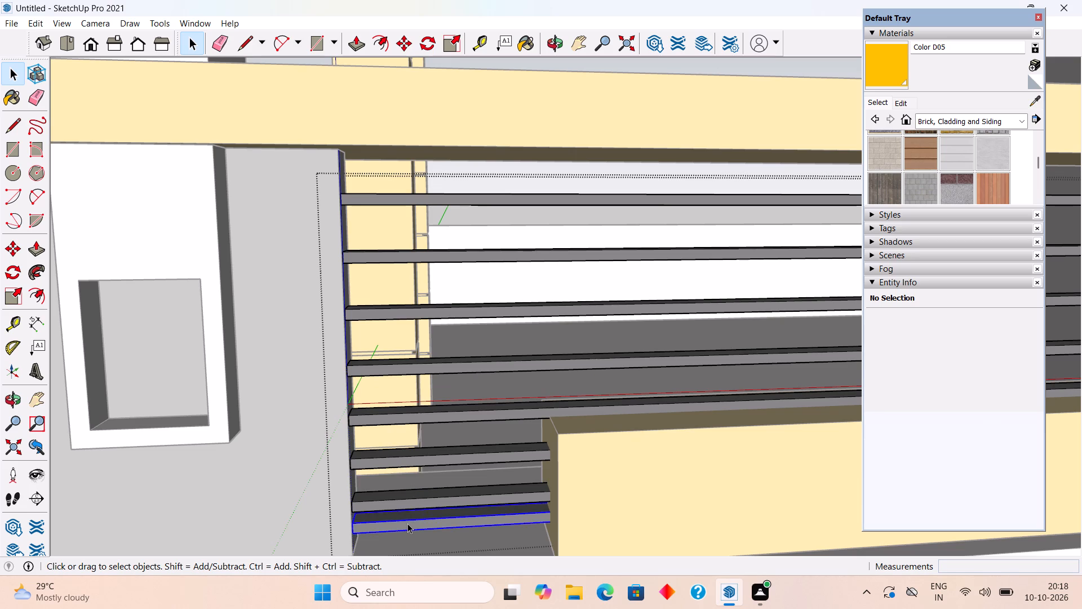
key(Delete)
scroll(410, 261, down, 20)
scroll(410, 261, down, 1)
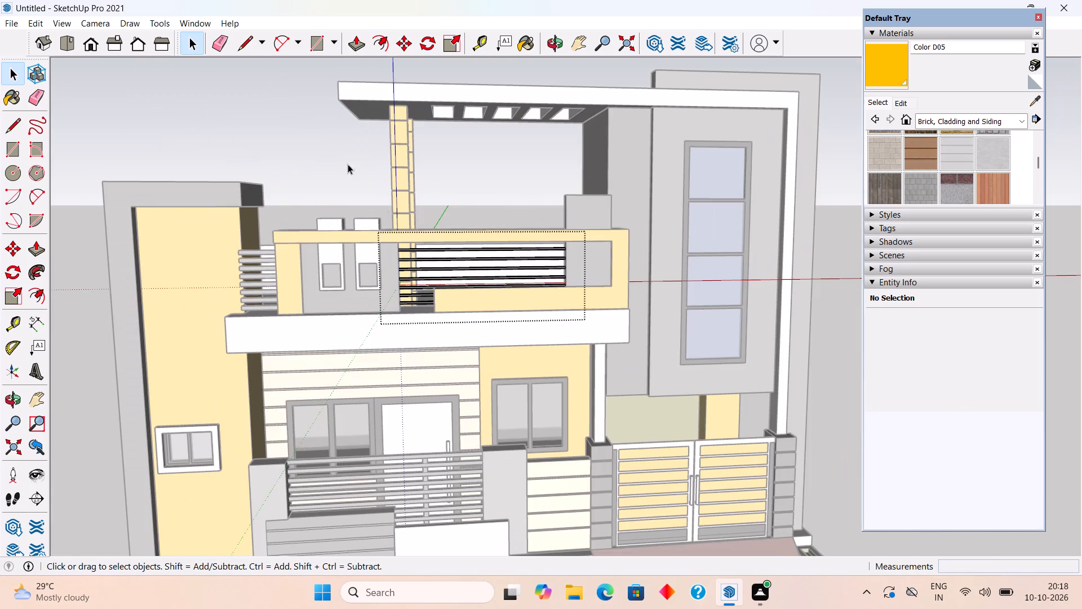
click(344, 153)
Examine the thinned balcony grille and the whole front elevation from above and below.
middle_drag(437, 295, 391, 262)
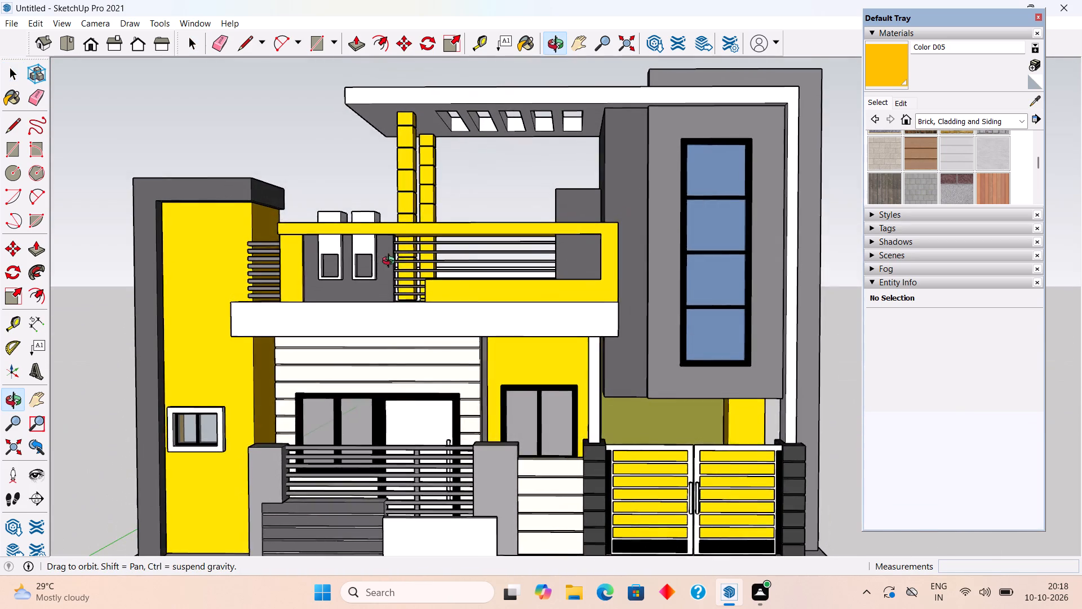
middle_drag(391, 262, 402, 262)
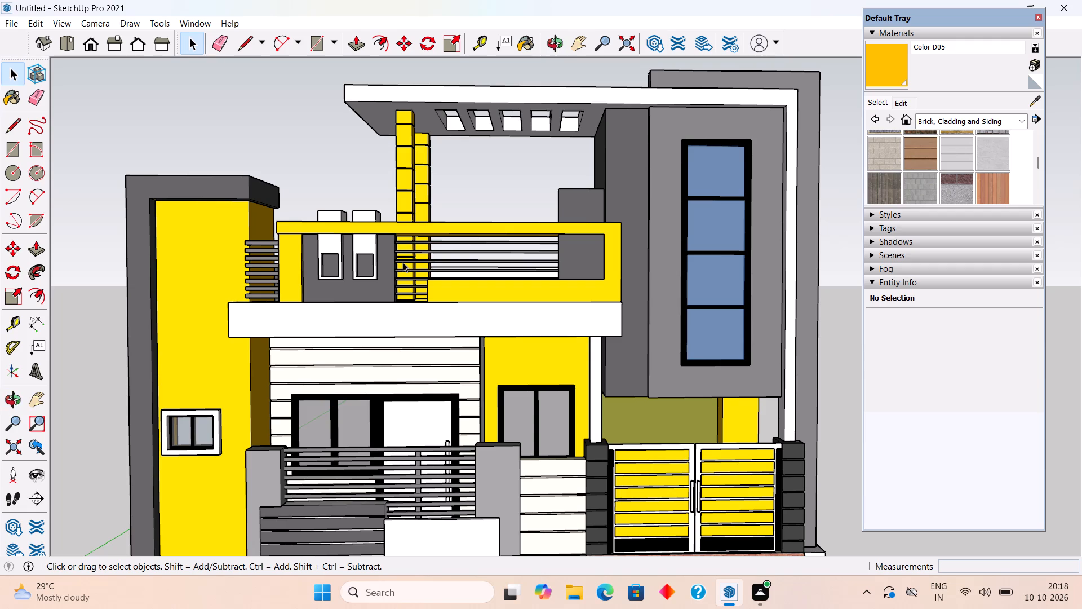
scroll(405, 120, down, 6)
middle_drag(420, 232, 401, 356)
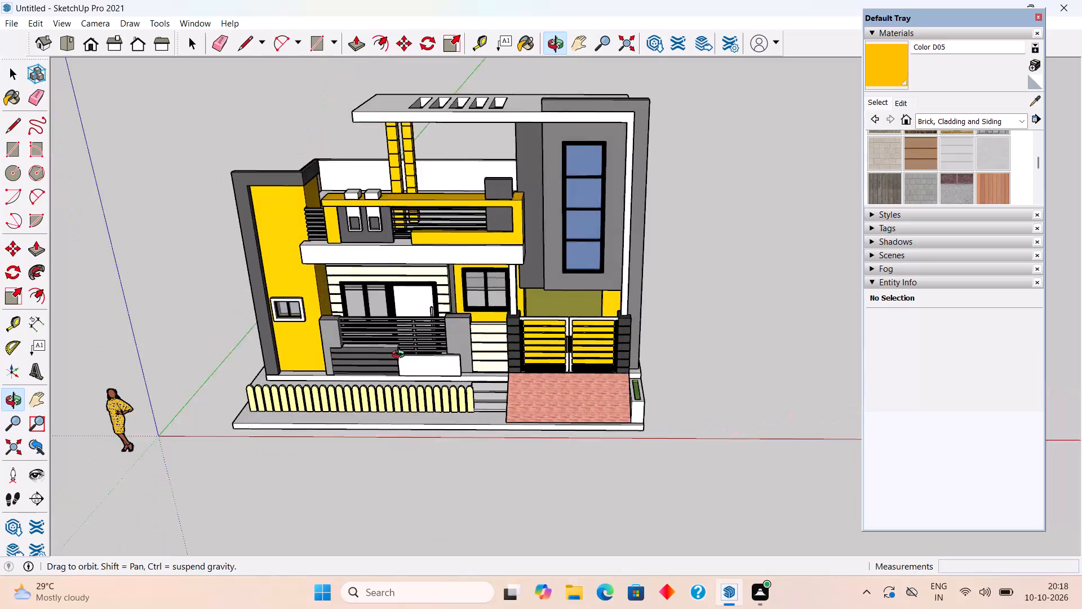
middle_drag(401, 356, 435, 216)
scroll(436, 218, up, 7)
scroll(436, 218, down, 4)
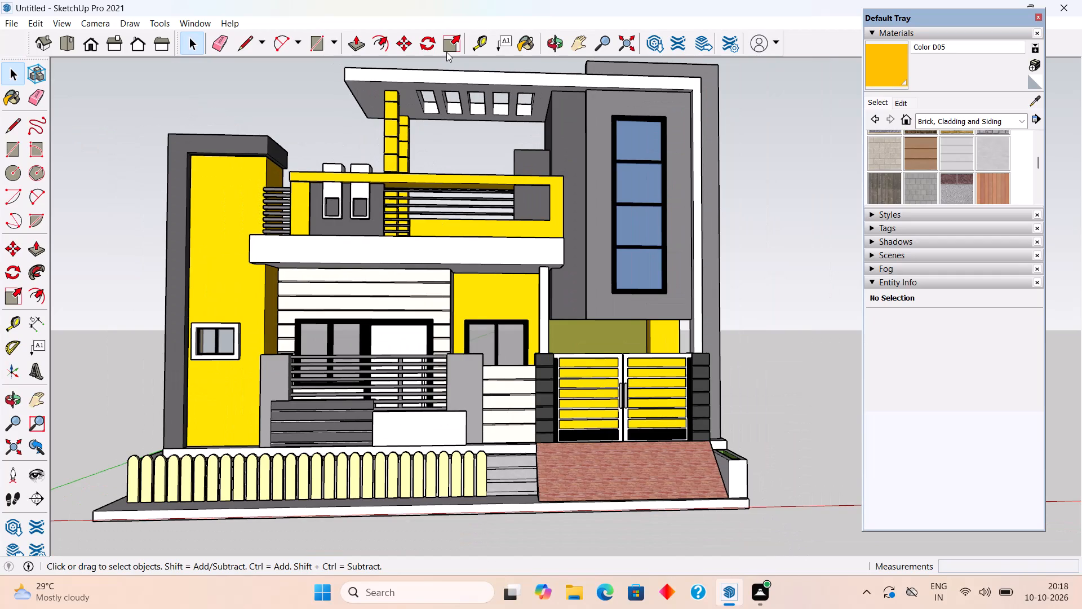
Paint the entrance door's frame and panel with Wood Cherry Original from the Wood materials.
click(932, 120)
click(966, 301)
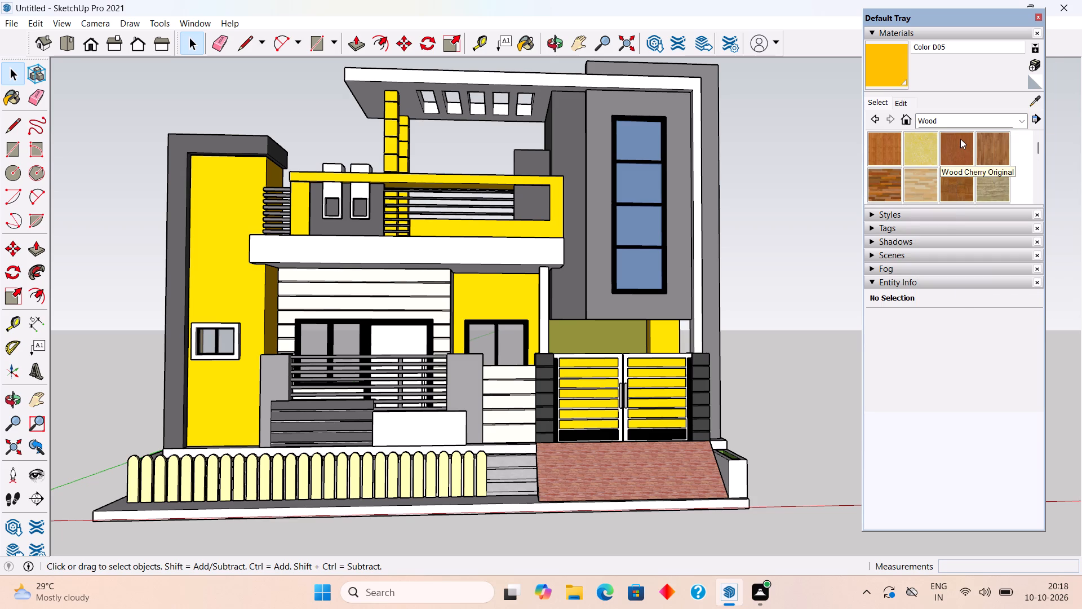
click(960, 139)
scroll(390, 338, up, 10)
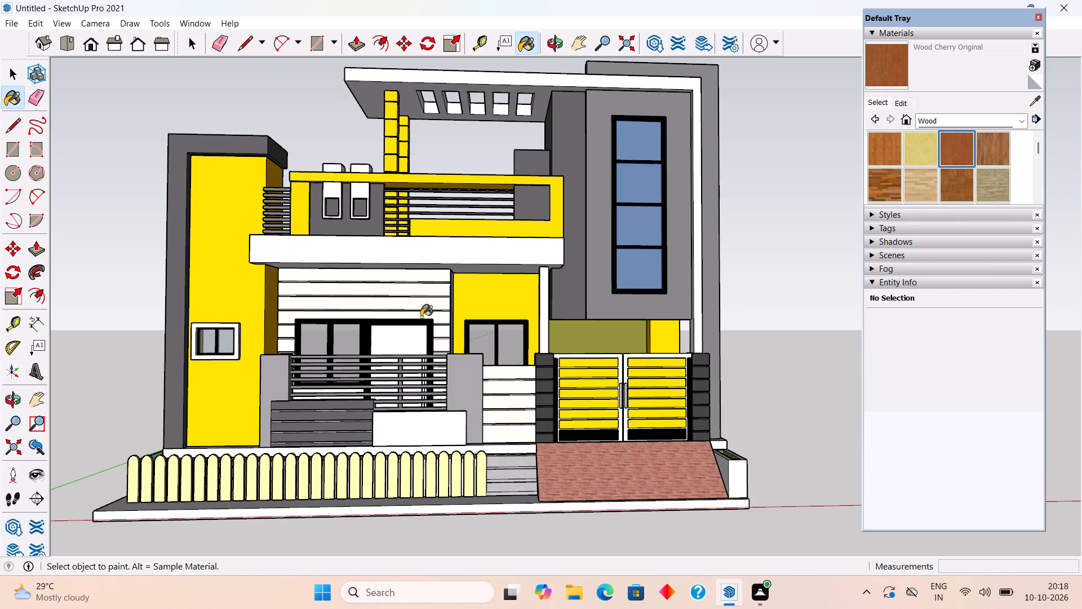
scroll(429, 321, up, 5)
click(429, 321)
click(424, 358)
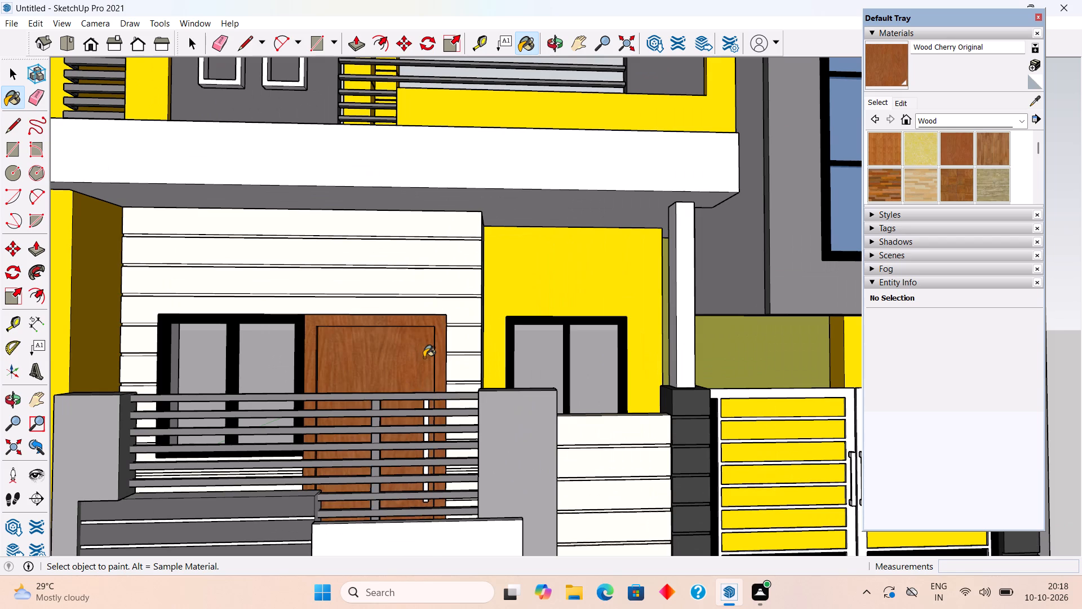
scroll(424, 357, down, 9)
key(space)
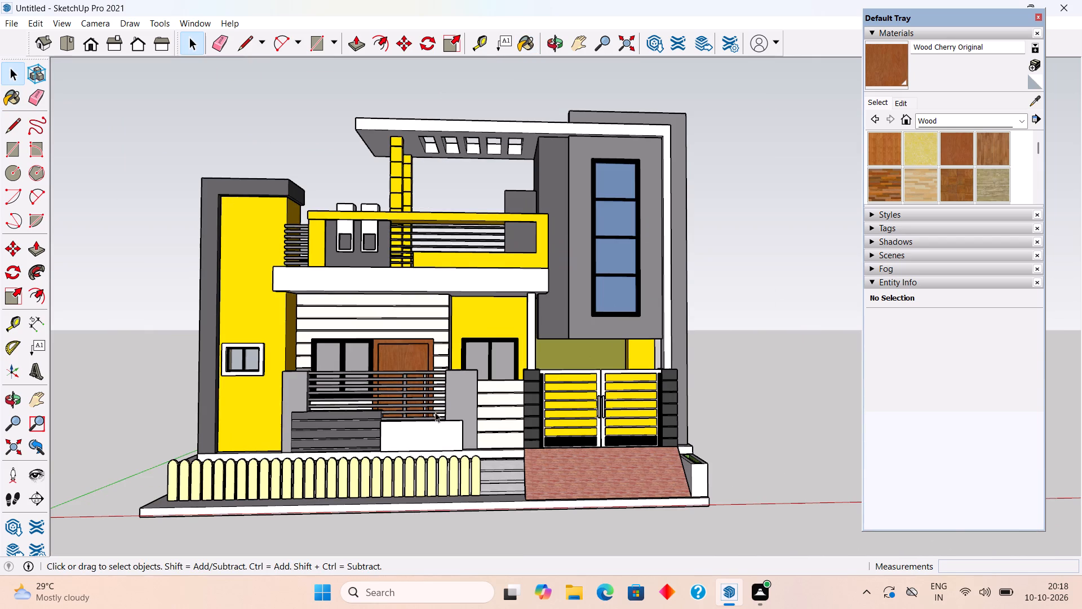
Paint the entrance door's handle with Metal Aluminum Anodized from the Metal materials.
middle_drag(443, 394, 442, 447)
scroll(442, 445, up, 3)
scroll(432, 334, up, 11)
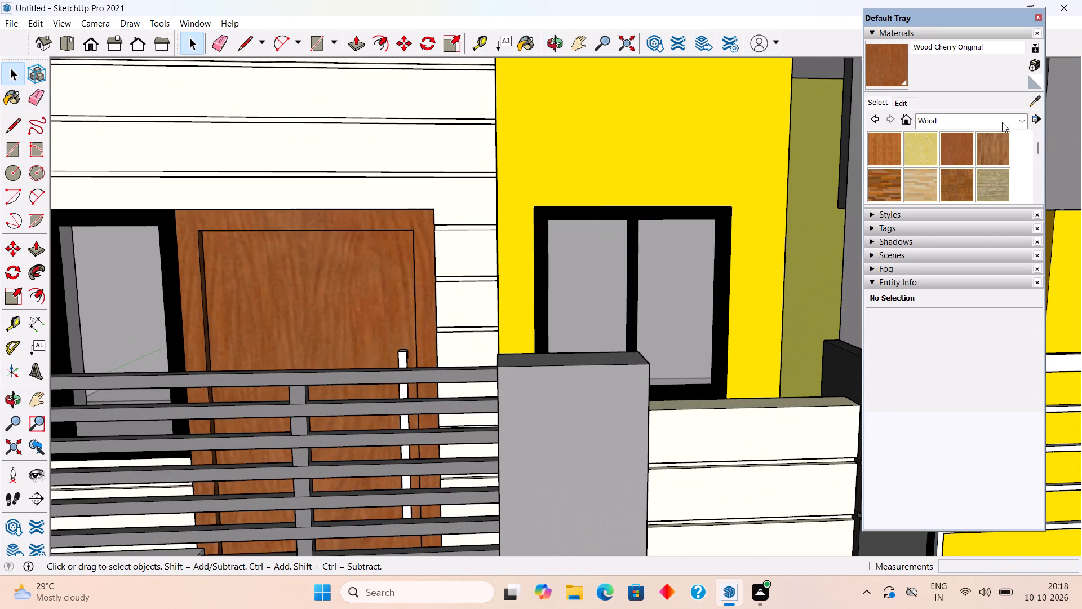
click(1003, 120)
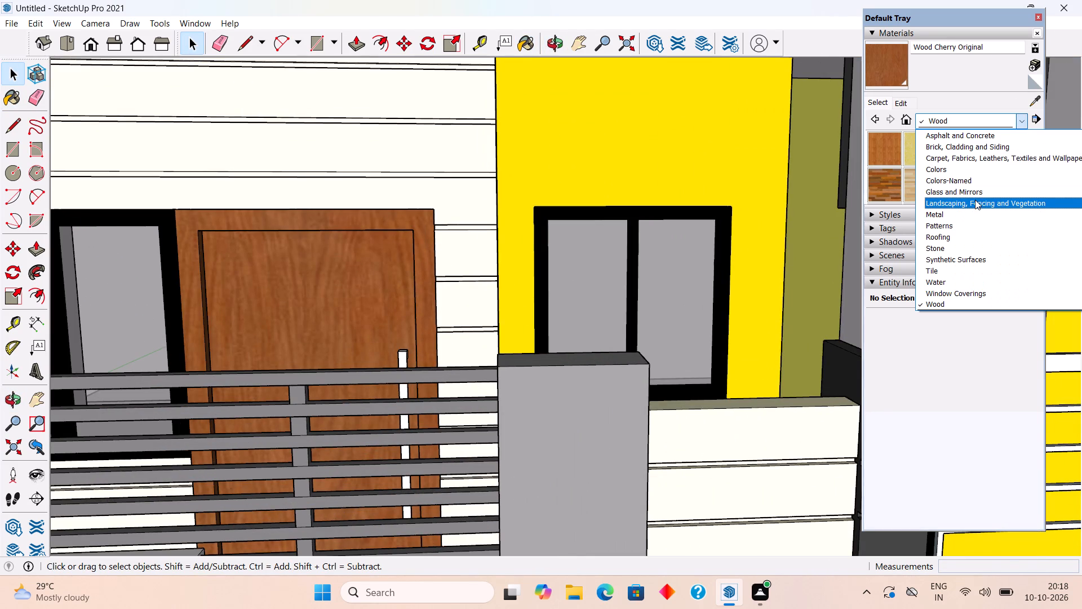
click(974, 218)
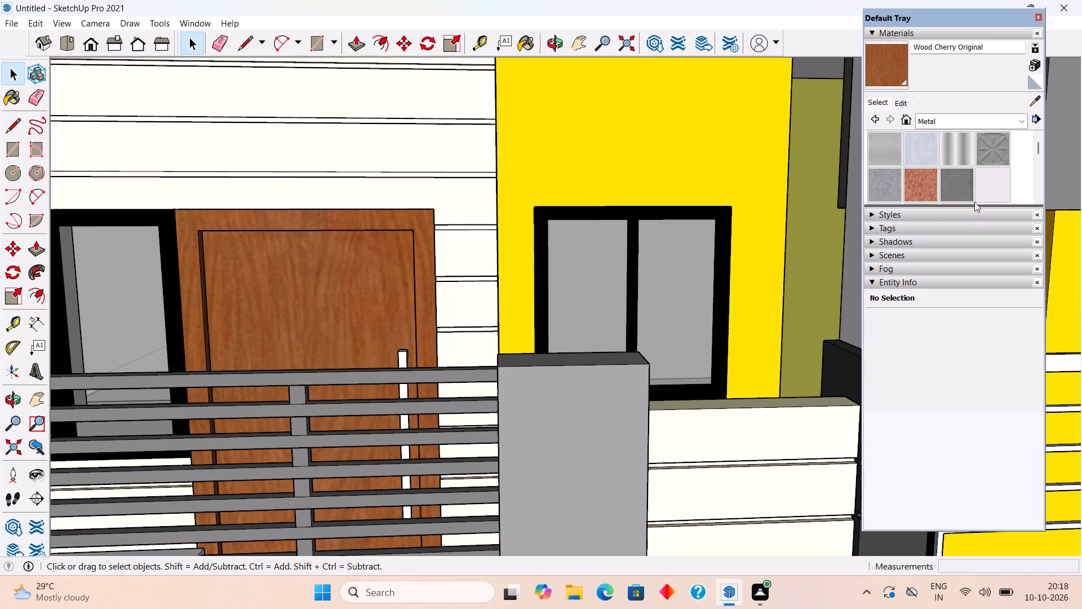
click(917, 130)
click(920, 160)
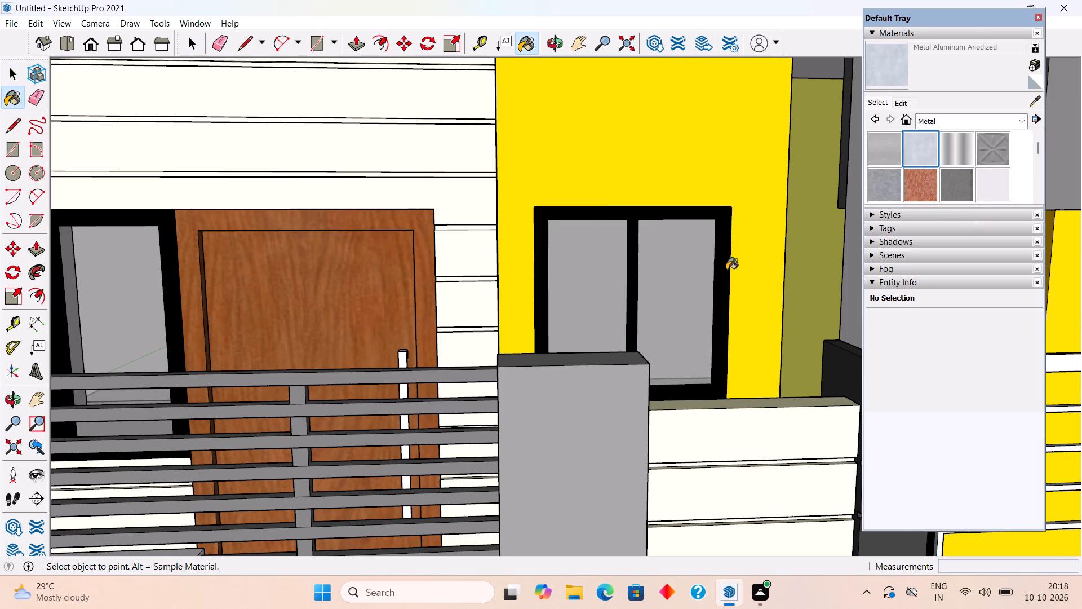
scroll(481, 339, up, 4)
click(367, 369)
Paint both handles of the yellow front gate with Metal Aluminum Anodized.
scroll(345, 277, down, 16)
scroll(578, 271, up, 5)
scroll(565, 328, up, 6)
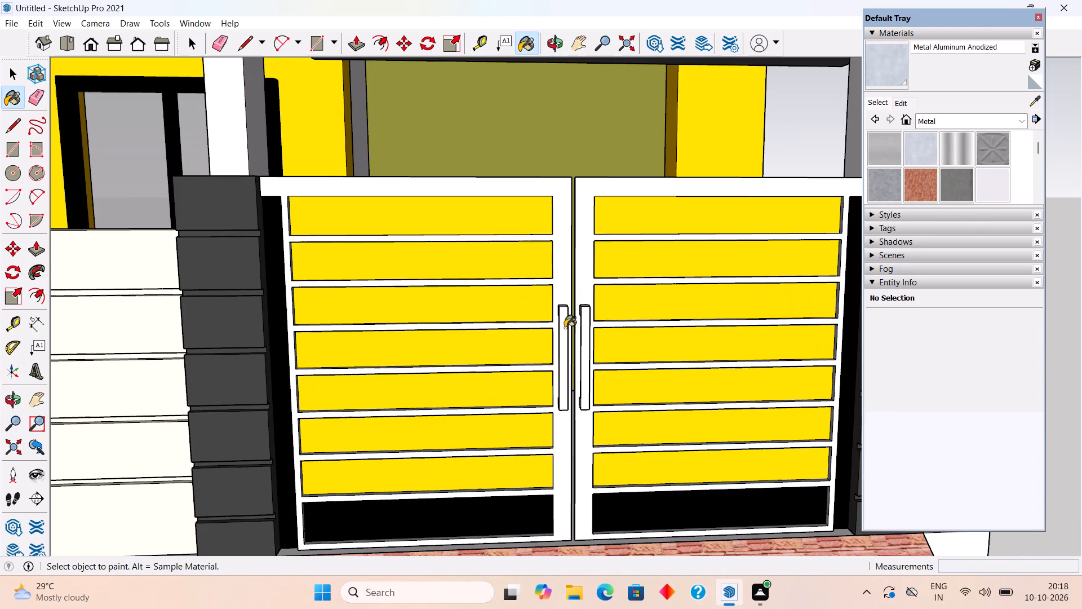
click(565, 328)
click(584, 348)
scroll(562, 318, down, 11)
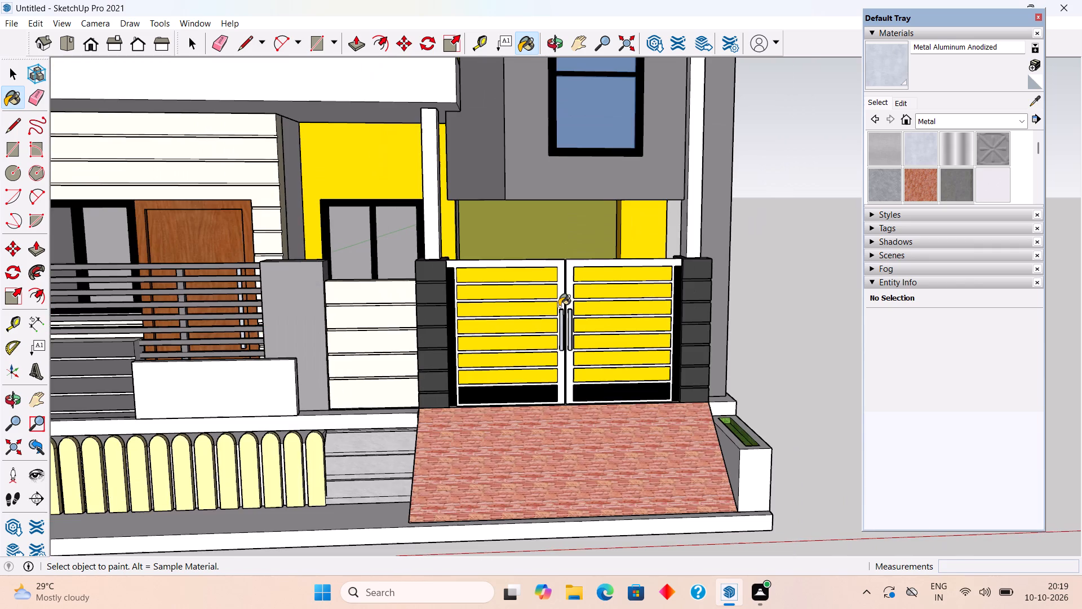
key(space)
Examine the whole front elevation with the painted door and handles from several distances.
scroll(631, 274, down, 11)
scroll(631, 274, up, 2)
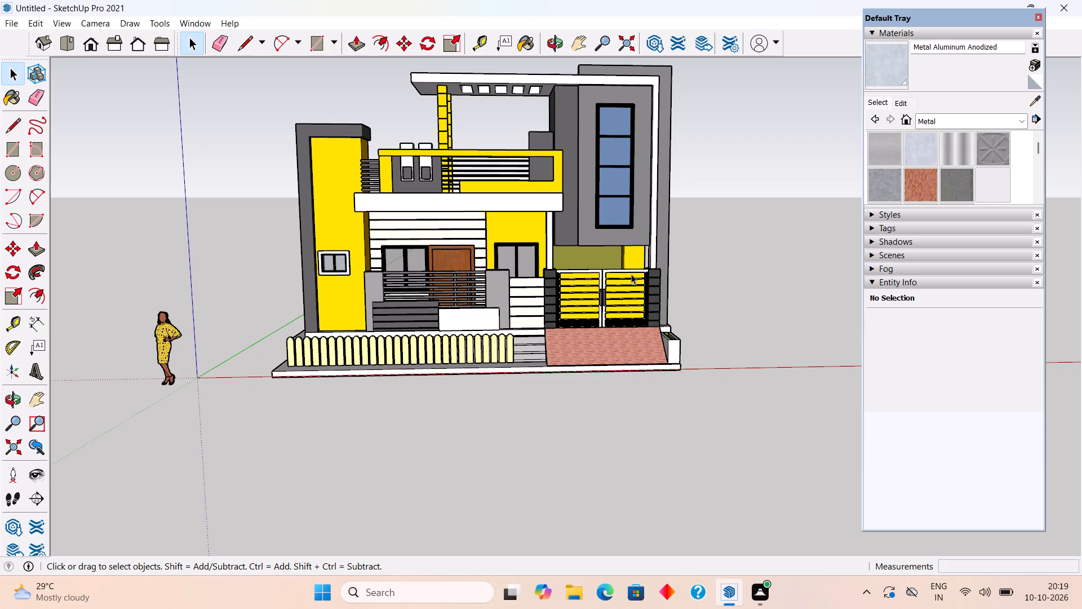
scroll(631, 274, down, 5)
scroll(494, 259, down, 3)
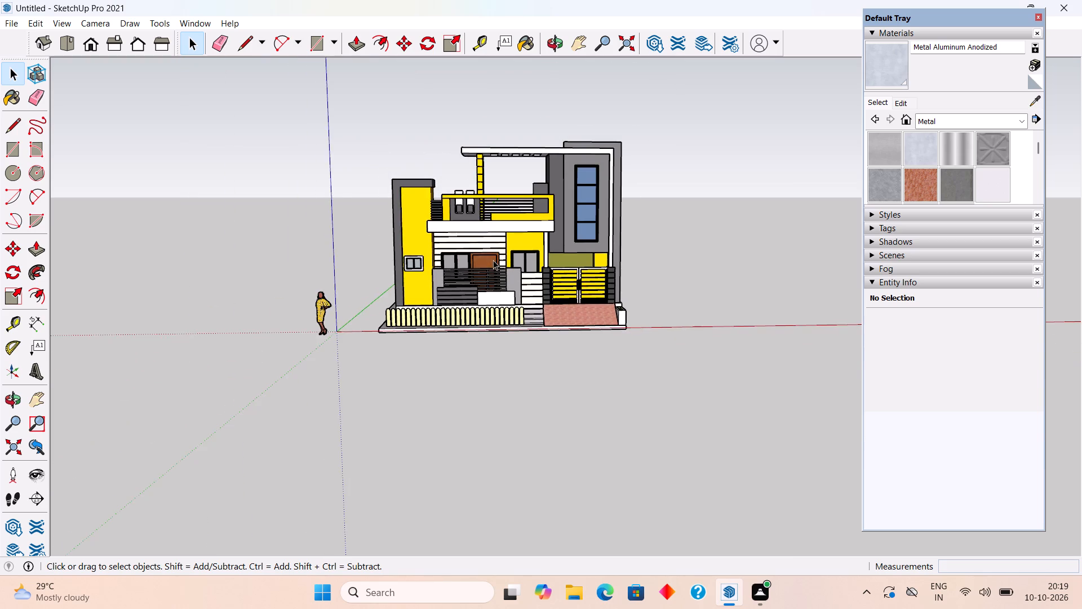
scroll(493, 260, up, 3)
scroll(335, 111, up, 6)
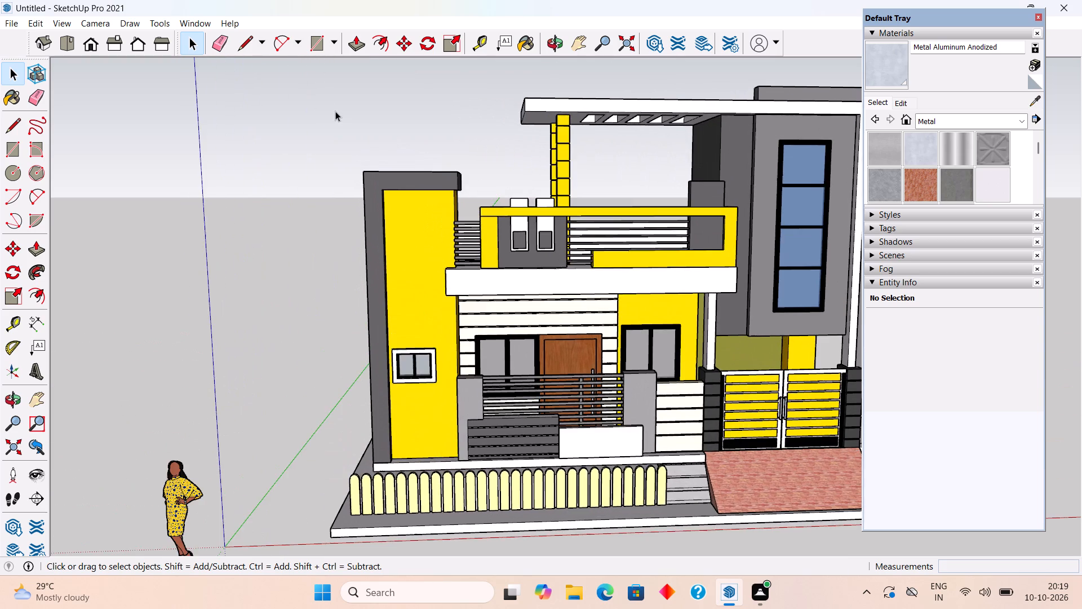
scroll(335, 111, down, 1)
middle_drag(458, 174, 391, 161)
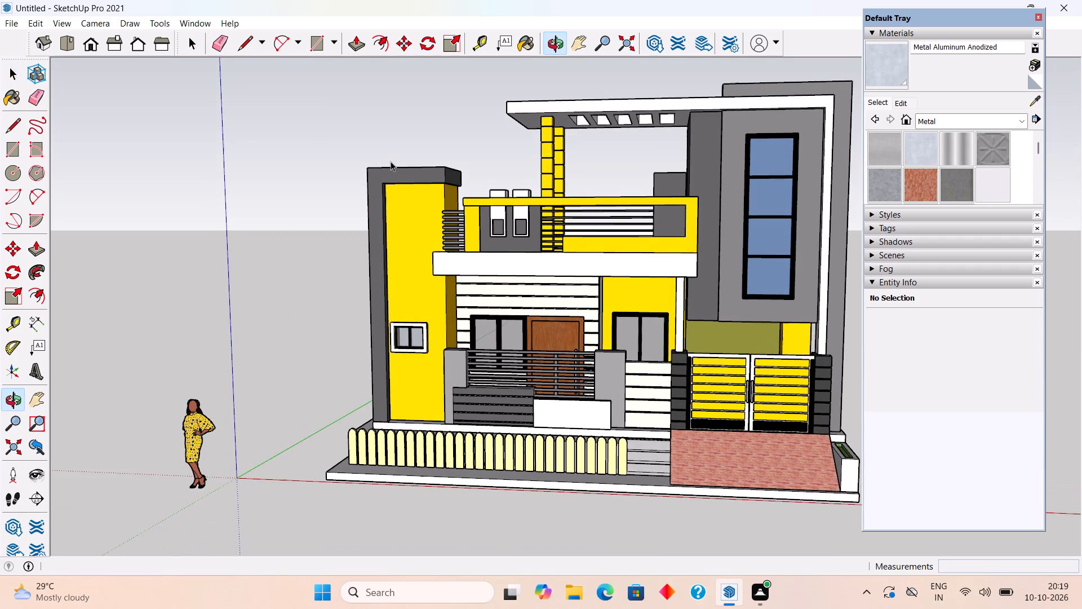
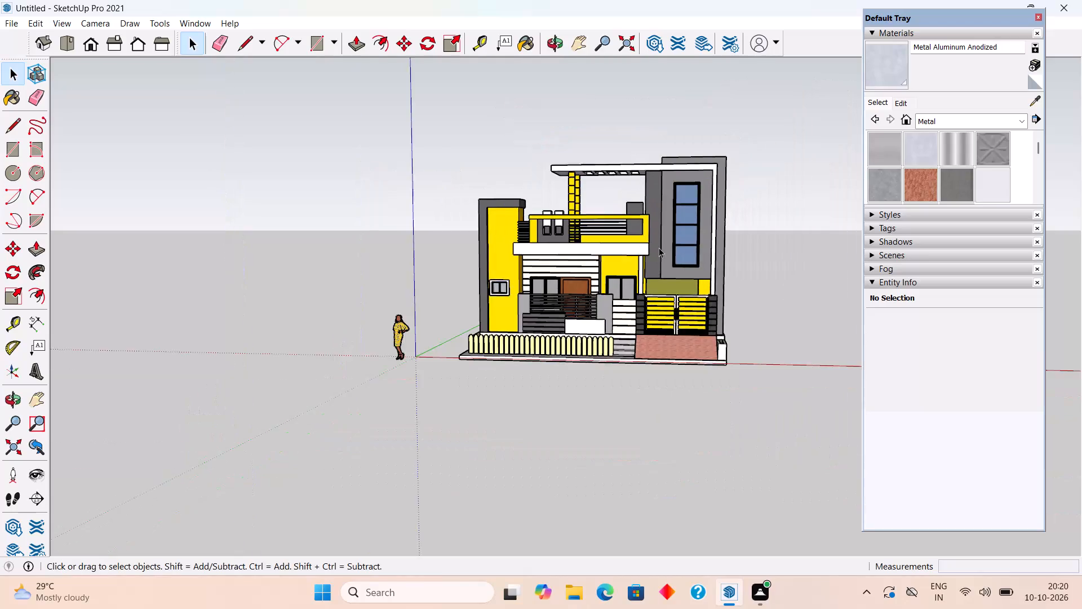
Examine the house model's front elevation from several angles, including the entrance ramp, gate, fence, balcony and roof slab.
scroll(659, 247, down, 4)
scroll(679, 275, up, 2)
middle_drag(701, 286, 756, 304)
scroll(756, 304, up, 3)
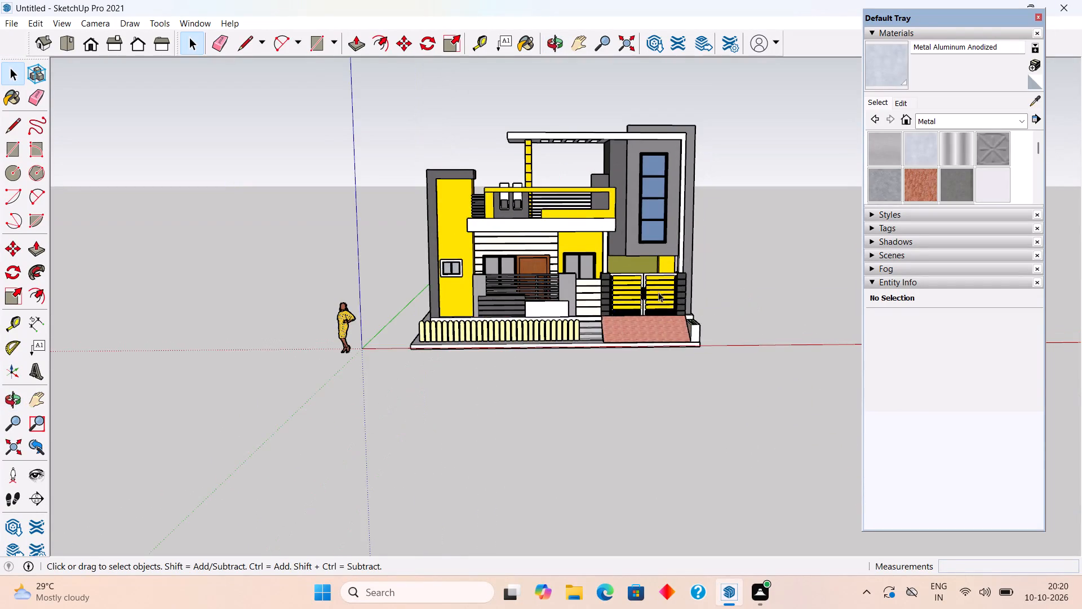
scroll(650, 292, up, 3)
middle_drag(423, 277, 494, 389)
scroll(487, 388, up, 1)
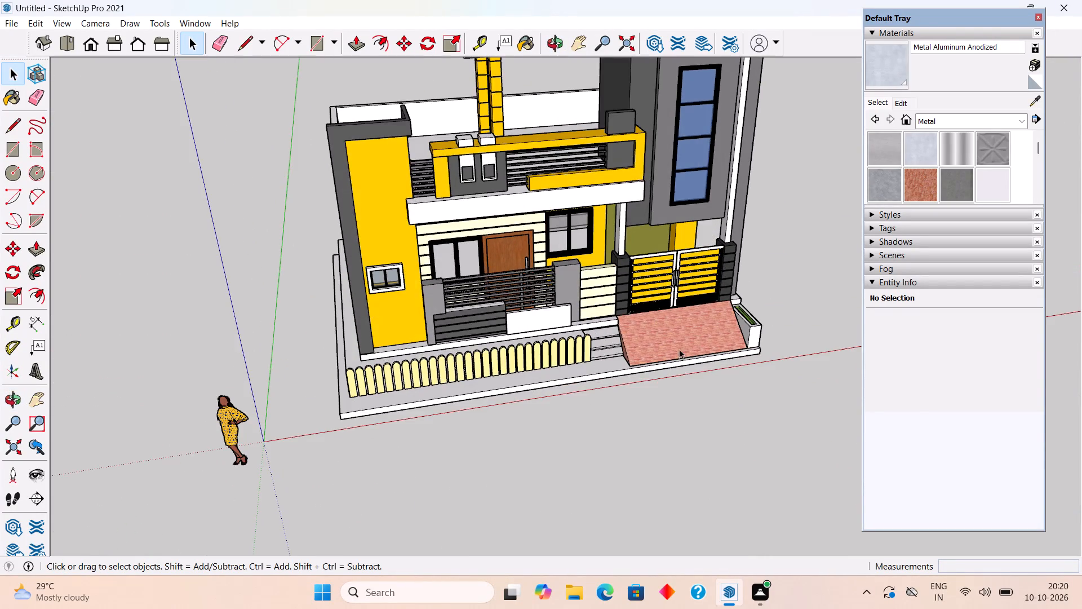
scroll(692, 342, up, 5)
scroll(797, 325, up, 2)
scroll(569, 318, down, 4)
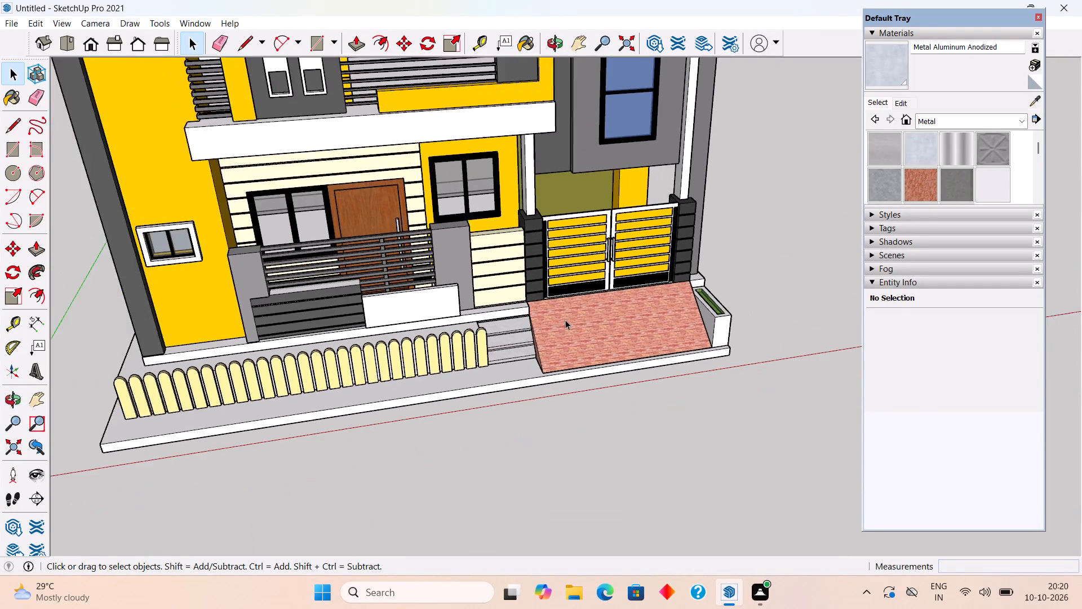
scroll(562, 321, down, 3)
middle_drag(536, 336, 476, 367)
scroll(476, 367, up, 2)
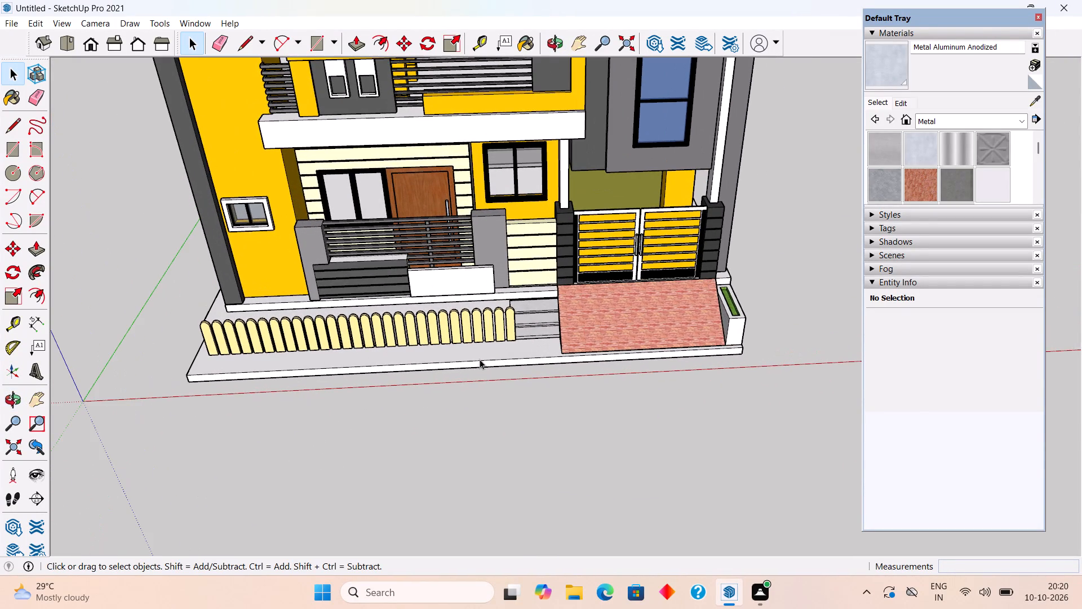
scroll(480, 359, up, 3)
scroll(480, 359, down, 9)
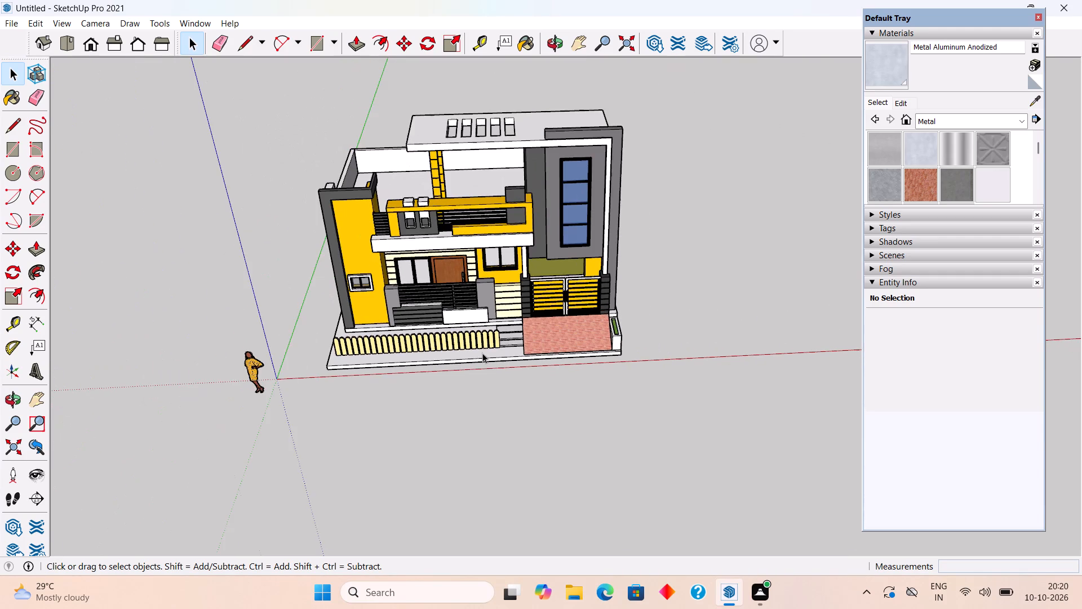
scroll(482, 353, down, 1)
middle_drag(484, 315, 508, 87)
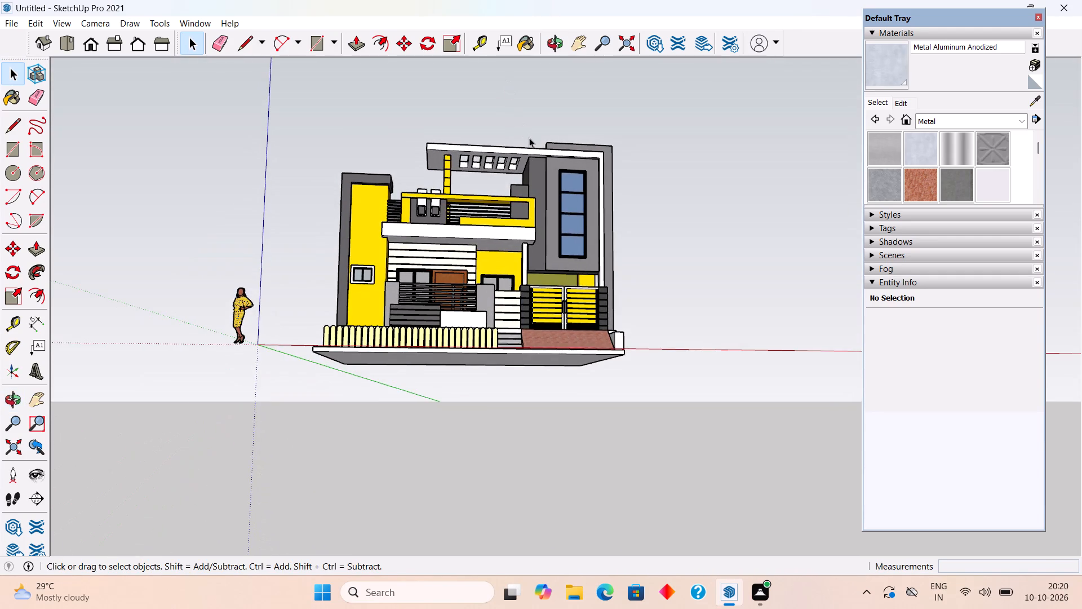
scroll(530, 139, up, 6)
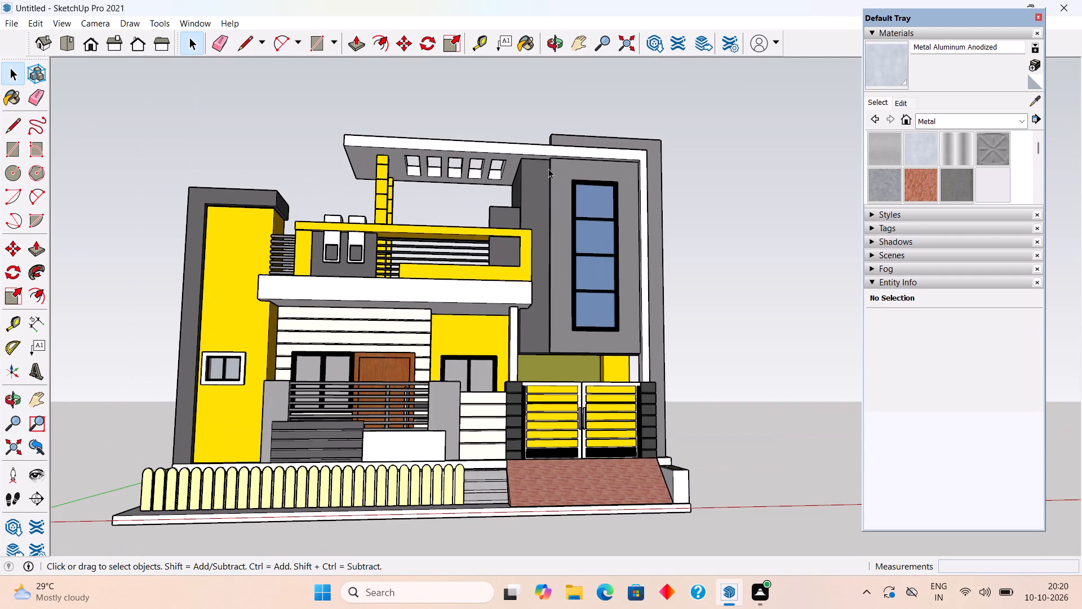
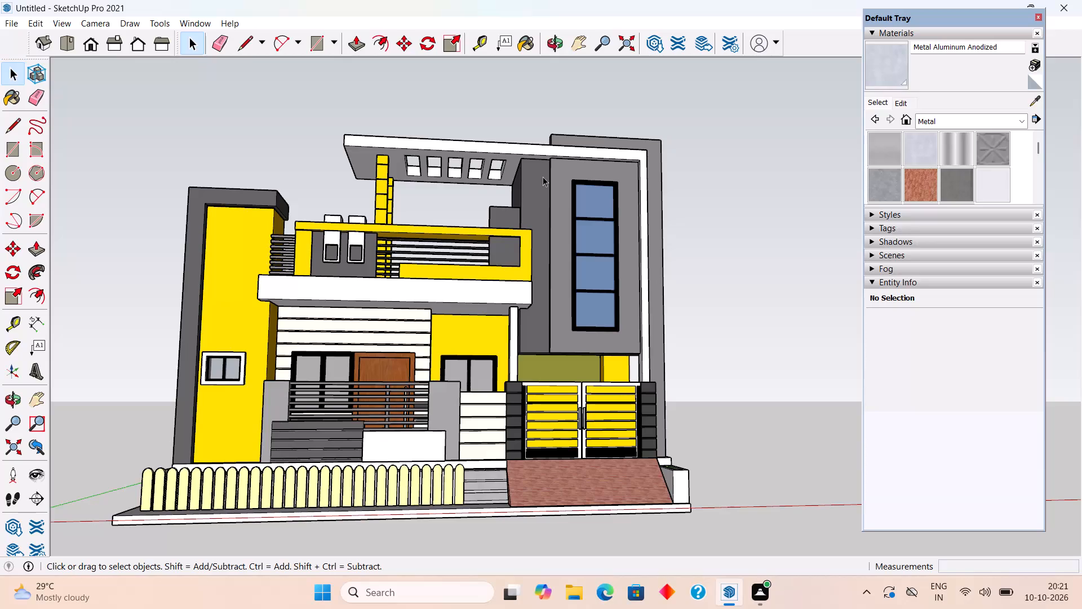
Examine the house model's front elevation from above and from oblique angles, including the gate, ramp, fence and balcony.
middle_drag(614, 200, 650, 371)
middle_drag(650, 359, 517, 404)
scroll(517, 404, up, 2)
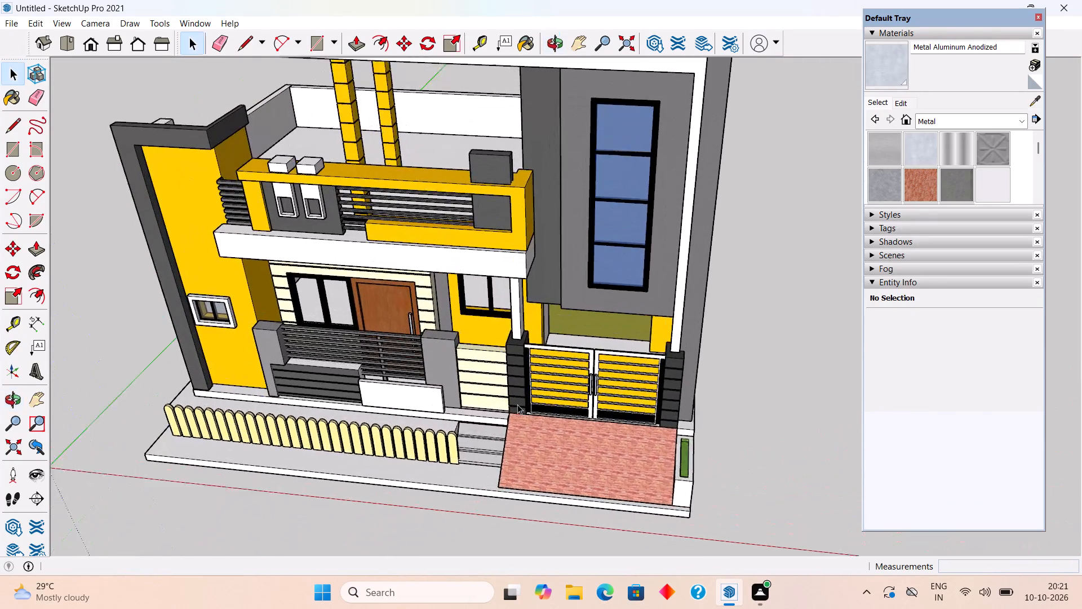
scroll(517, 404, up, 4)
scroll(436, 458, up, 1)
scroll(432, 423, down, 3)
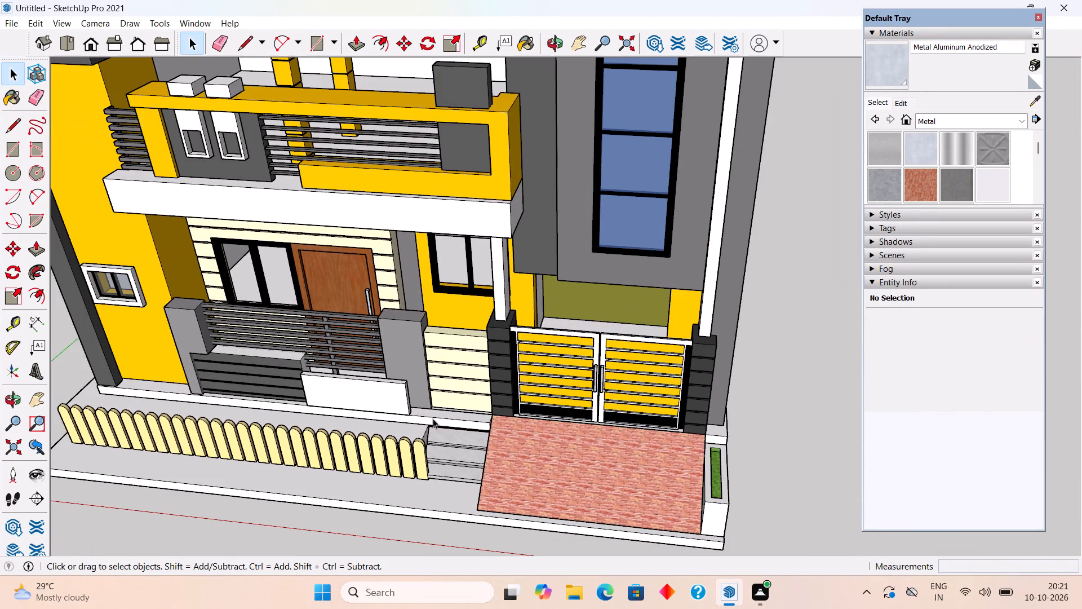
middle_drag(434, 418, 499, 462)
scroll(500, 463, down, 3)
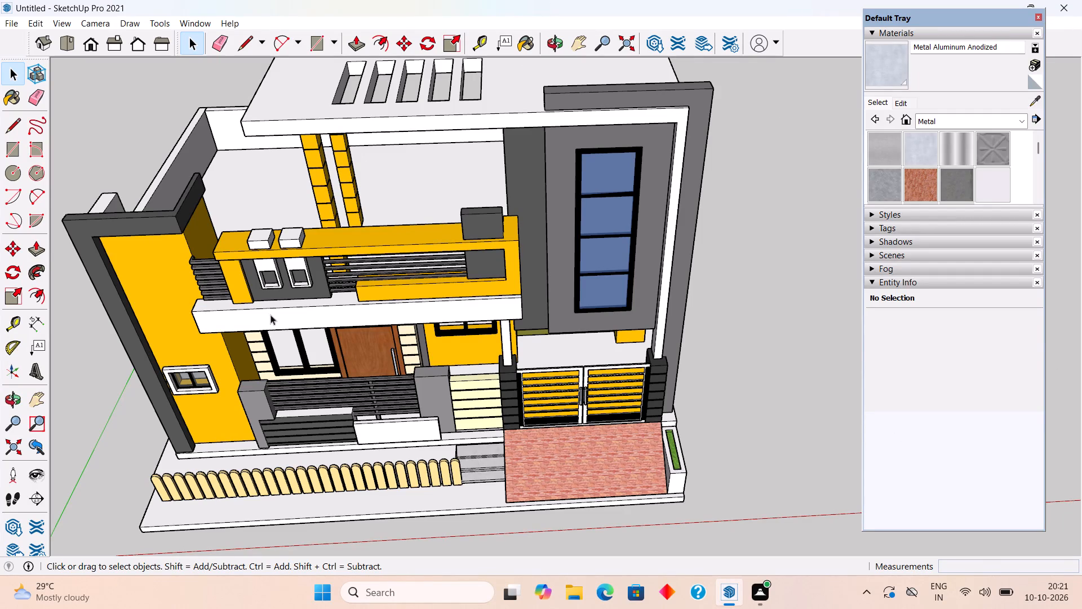
middle_drag(261, 431, 345, 451)
scroll(345, 451, down, 7)
scroll(247, 488, up, 5)
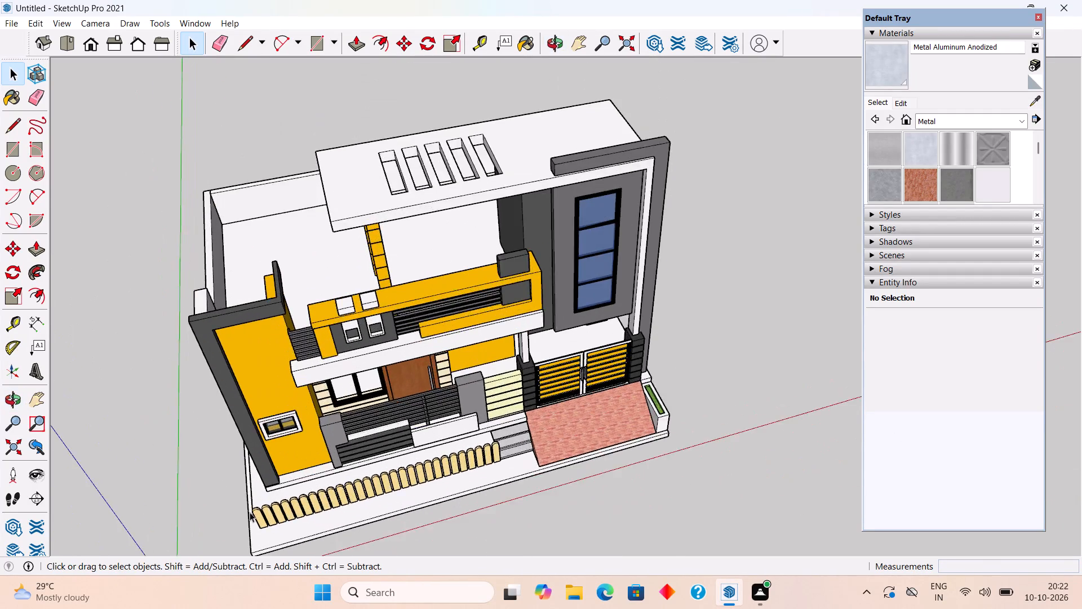
Open the front base group and draw edges about 1' 3 11/16" and 17' long along the plinth, separating the strip behind the picket fence.
scroll(250, 512, up, 4)
middle_drag(315, 500, 454, 388)
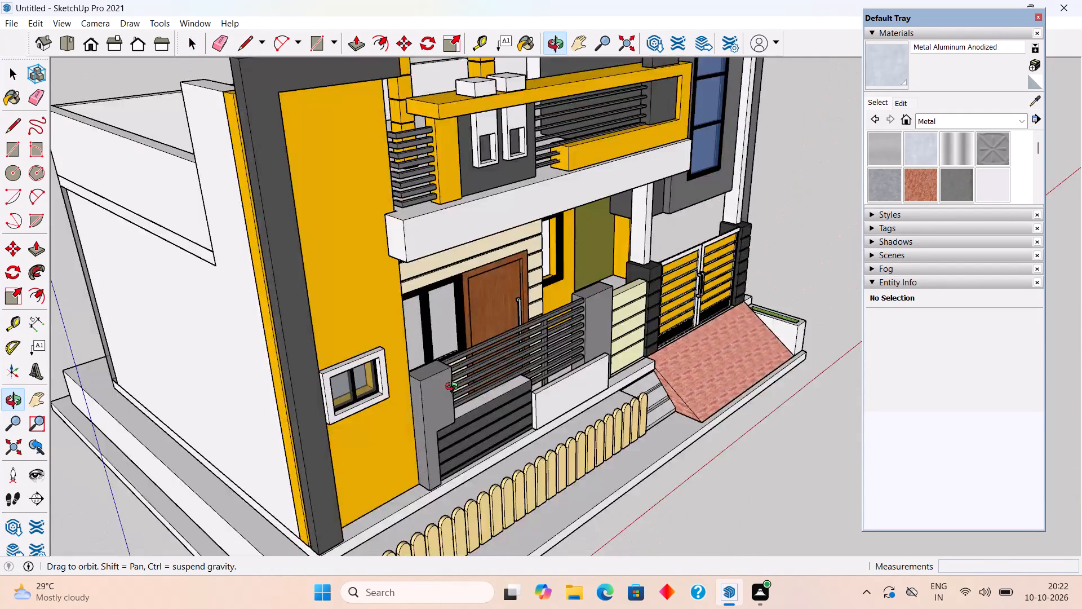
middle_drag(454, 388, 342, 496)
scroll(342, 496, up, 6)
triple_click(362, 474)
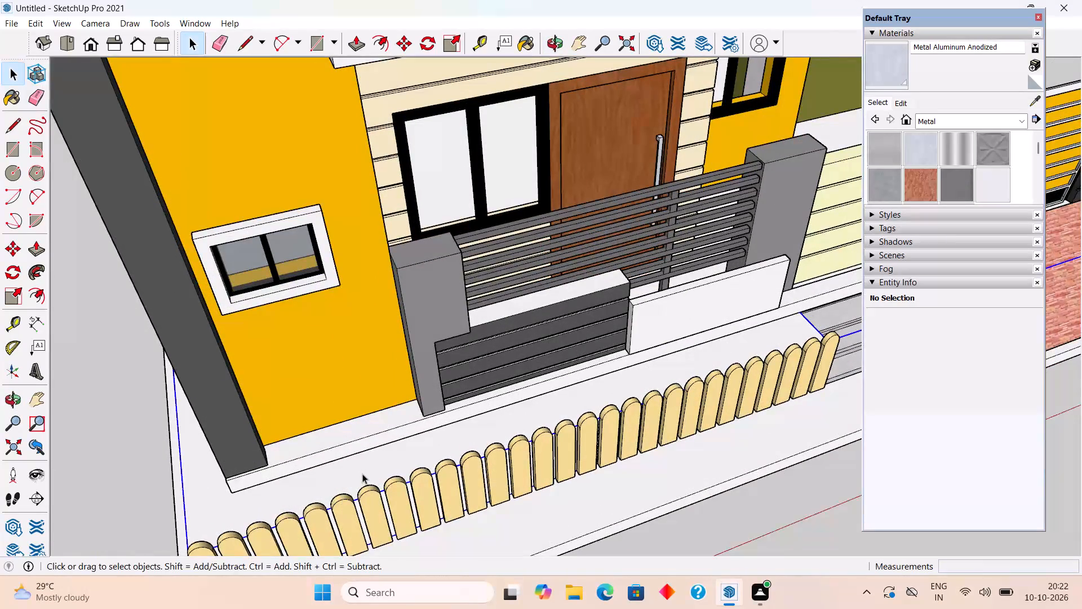
scroll(362, 474, up, 2)
key(l)
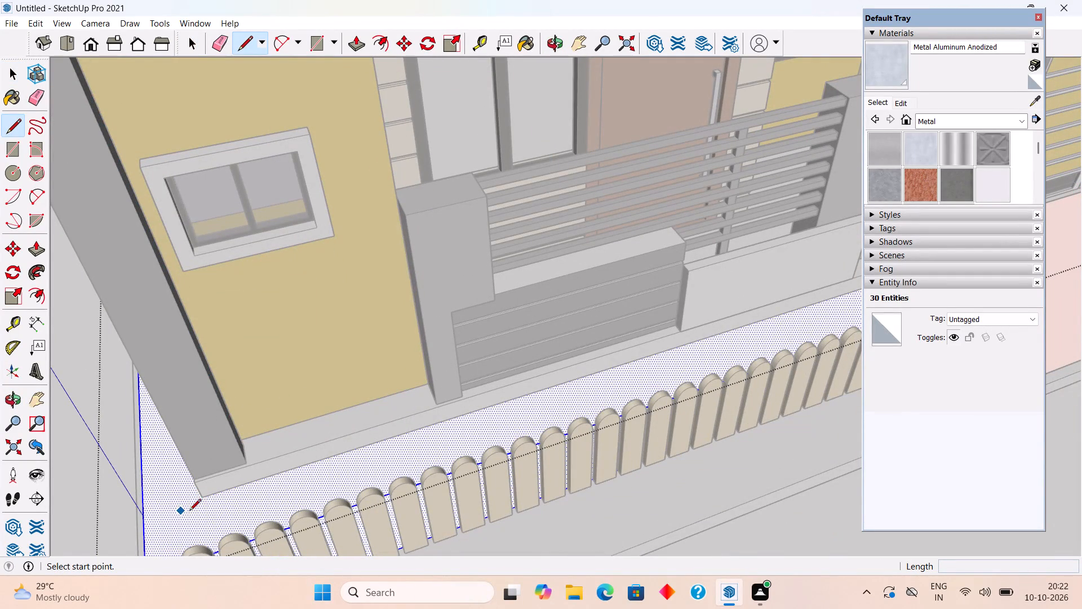
click(204, 500)
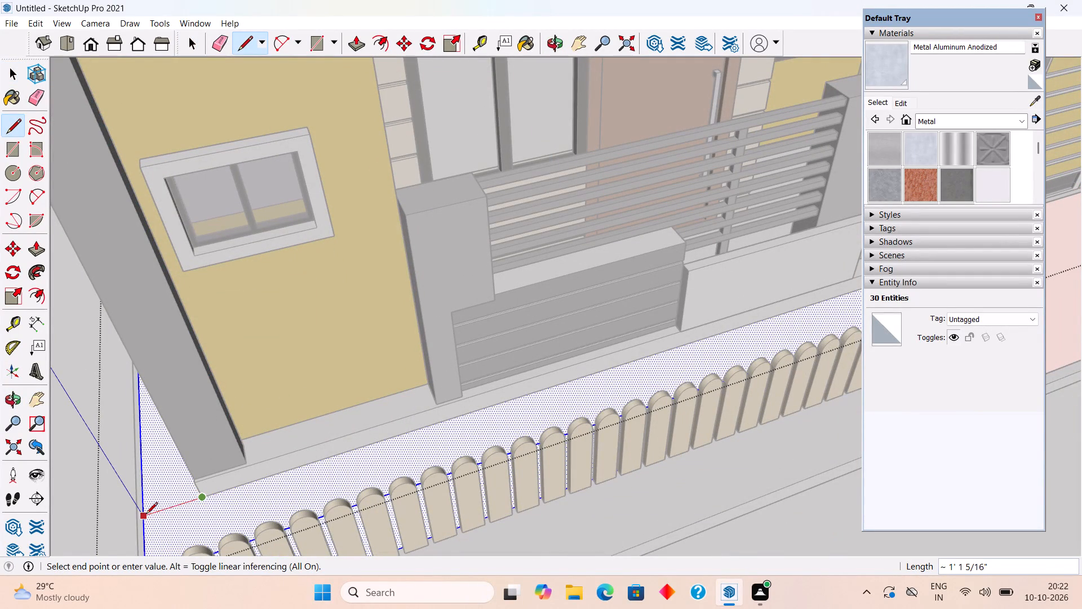
click(147, 515)
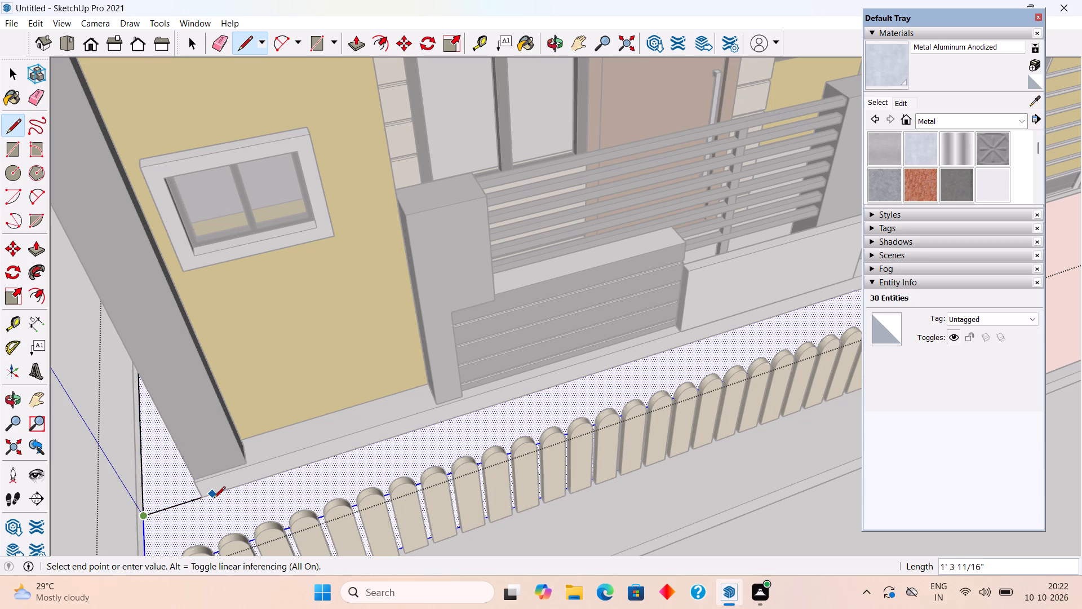
key(space)
key(l)
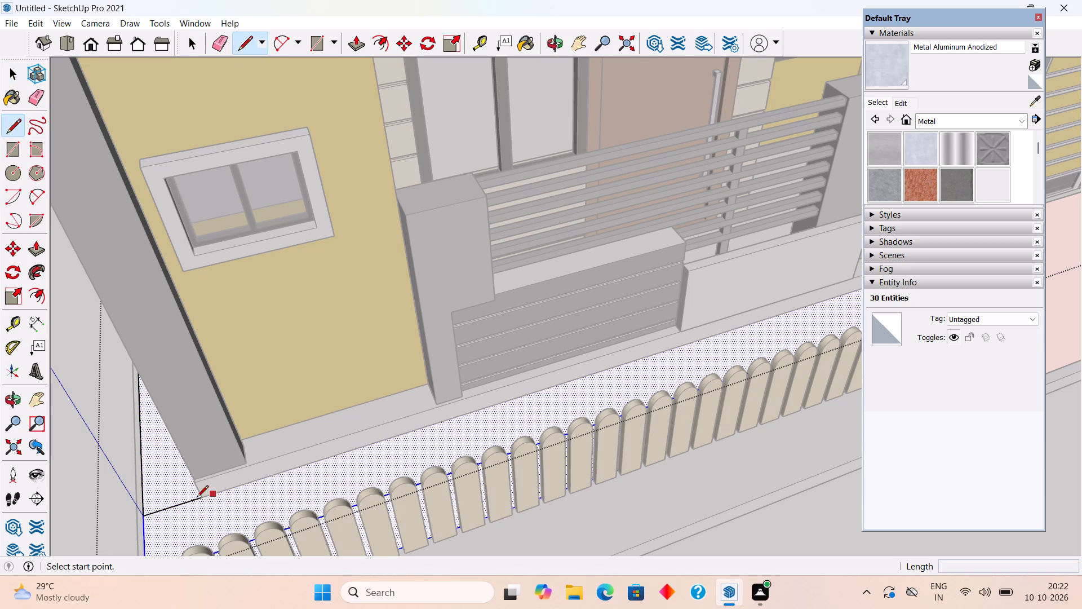
click(202, 502)
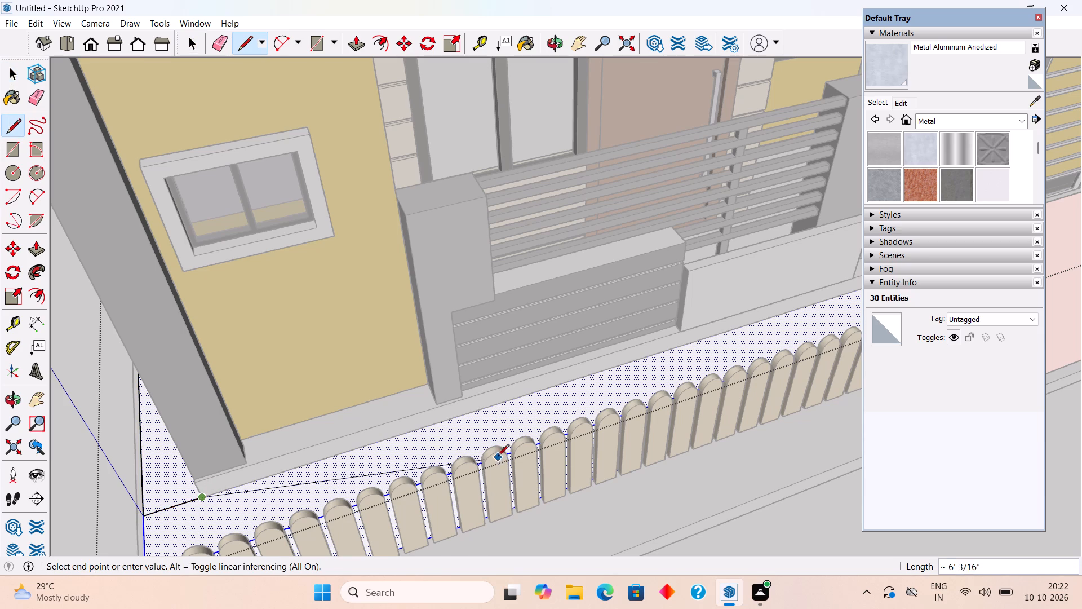
scroll(509, 426, down, 5)
scroll(774, 319, up, 1)
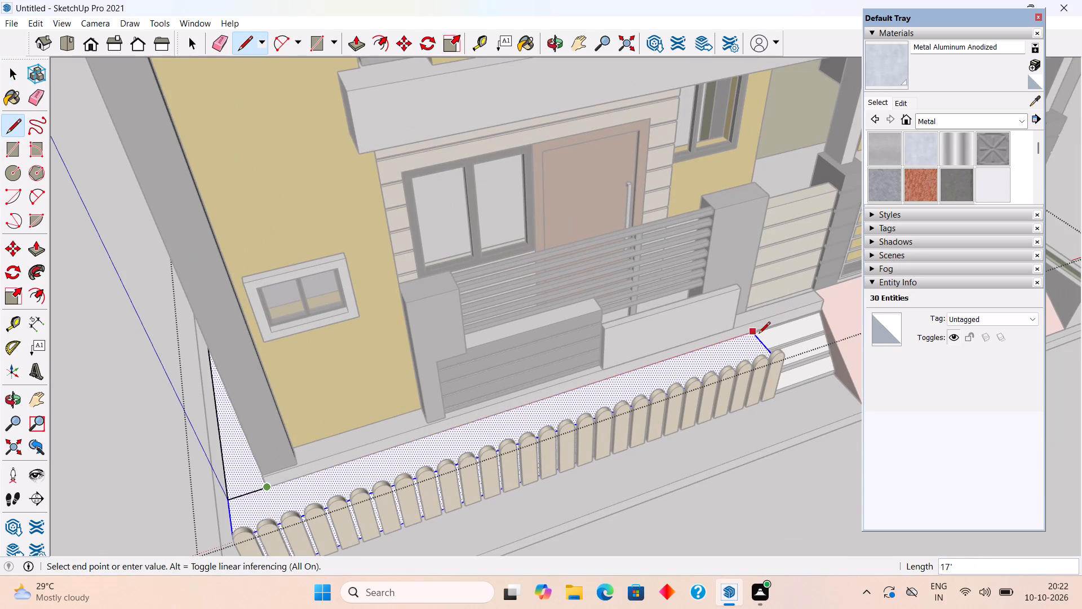
click(757, 335)
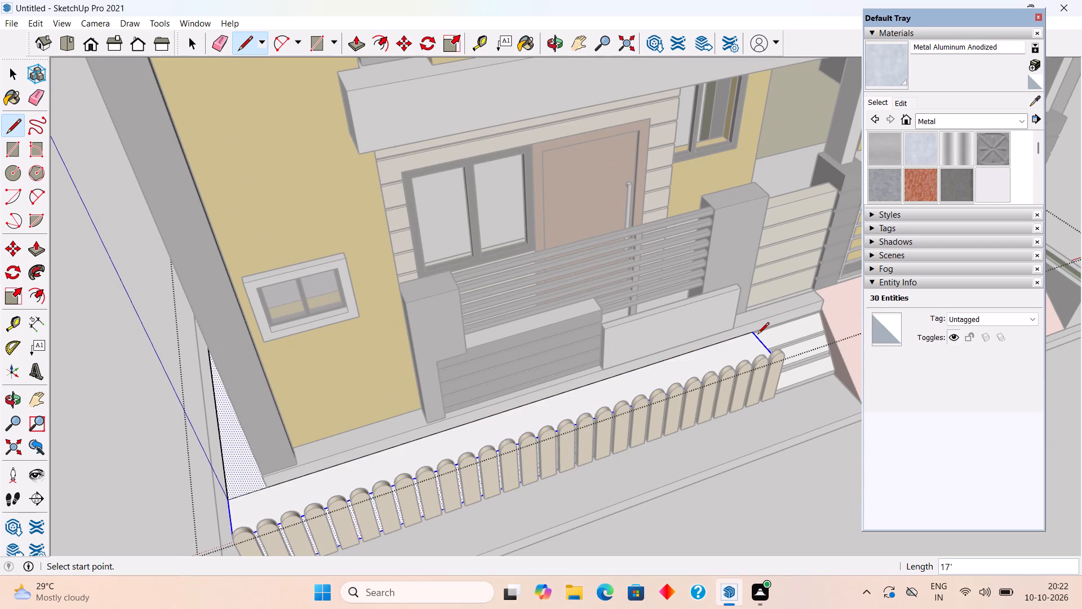
Offset the outline of the strip behind the picket fence inward by about 4 3/8" to form a planter rim.
key(space)
key(f)
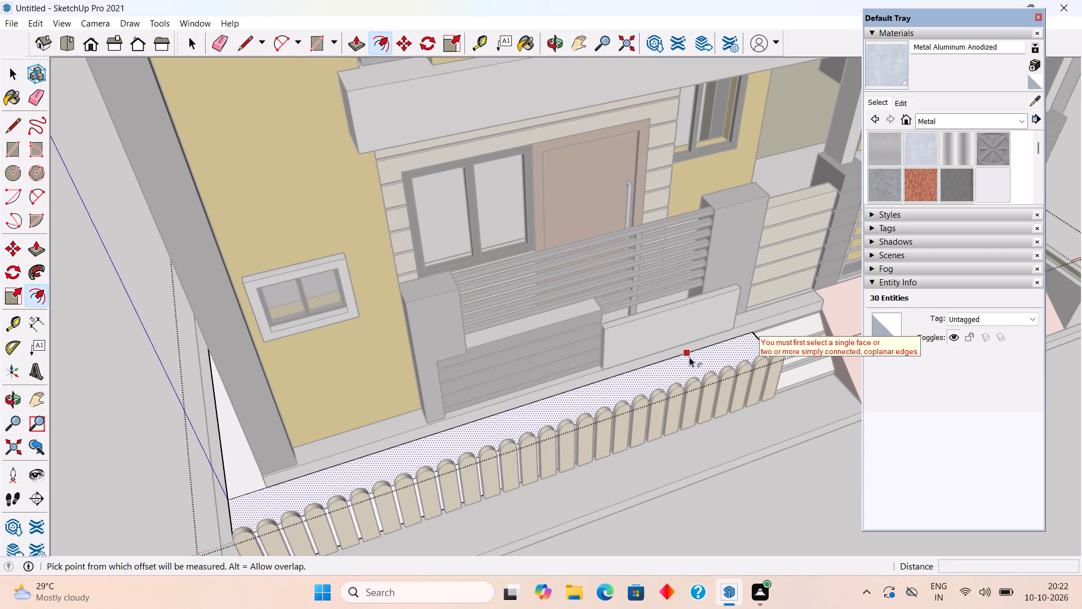
click(689, 357)
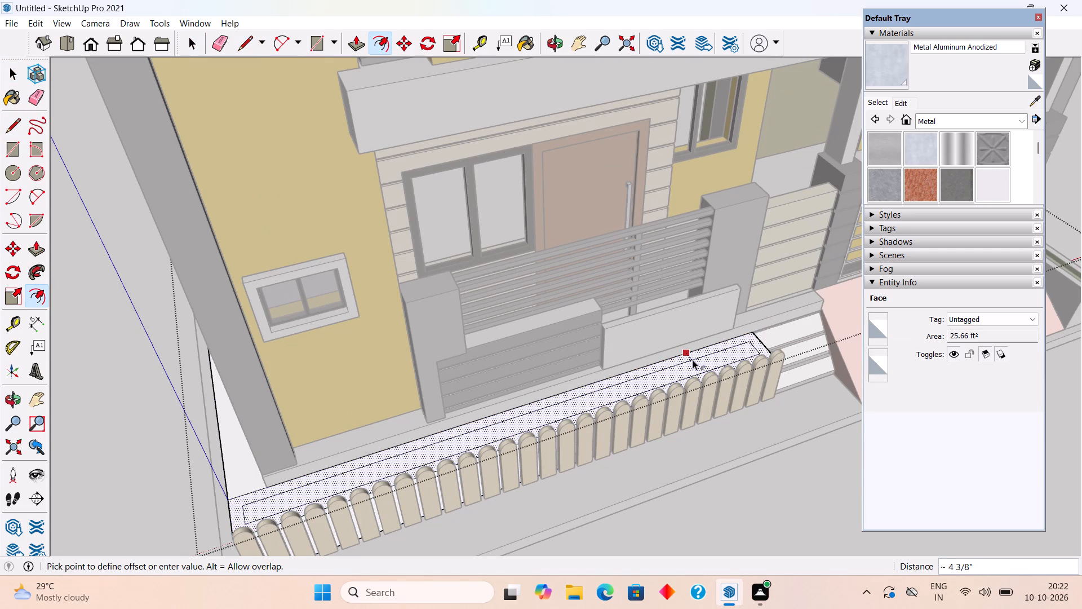
click(693, 360)
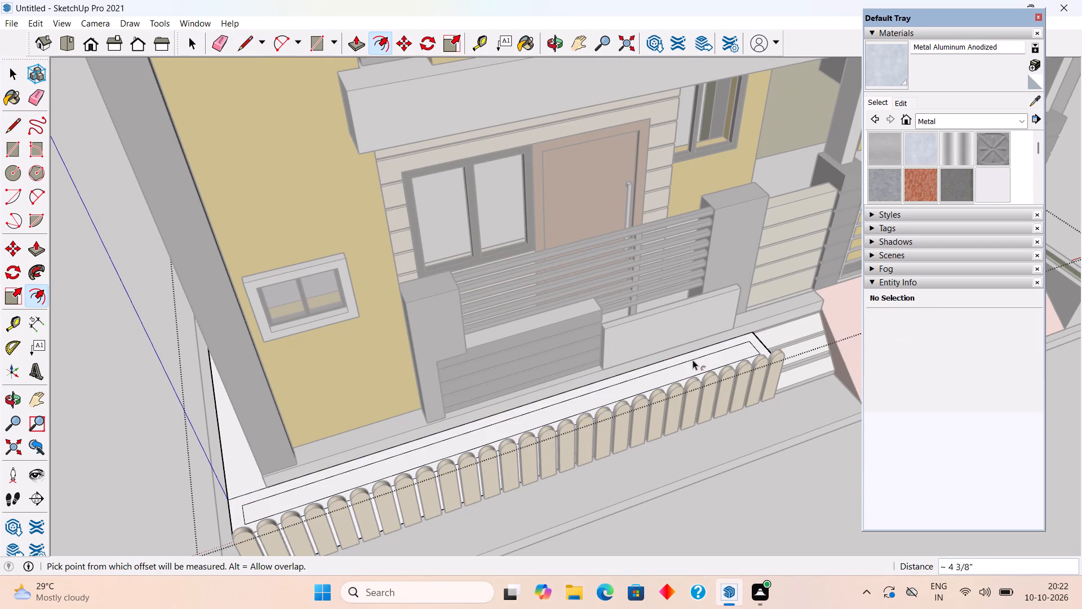
key(space)
Push/Pull the planter's rim face upward by about 6 3/16".
click(695, 352)
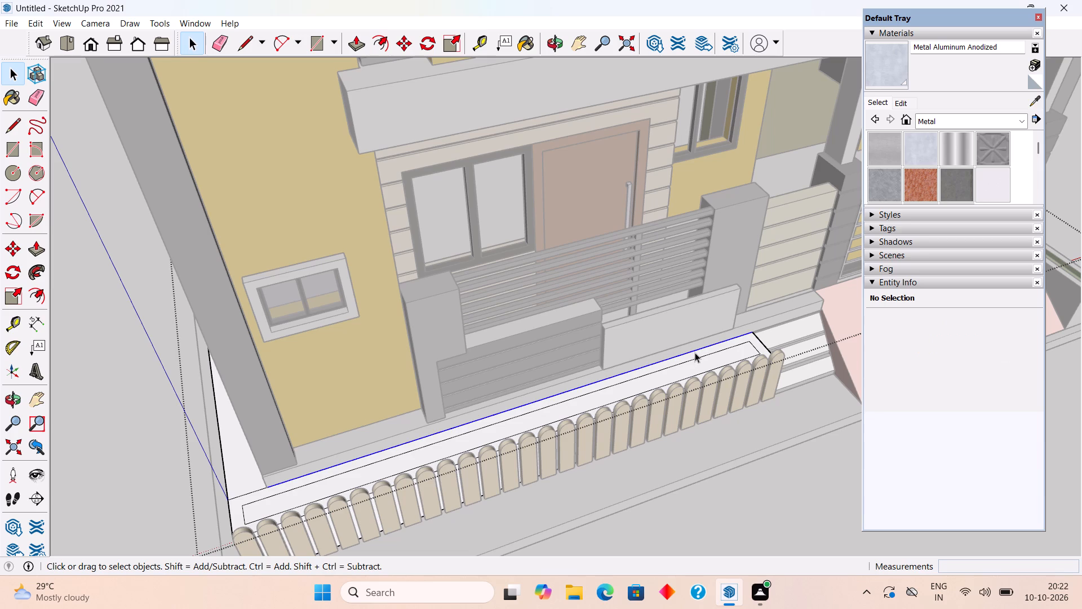
click(698, 354)
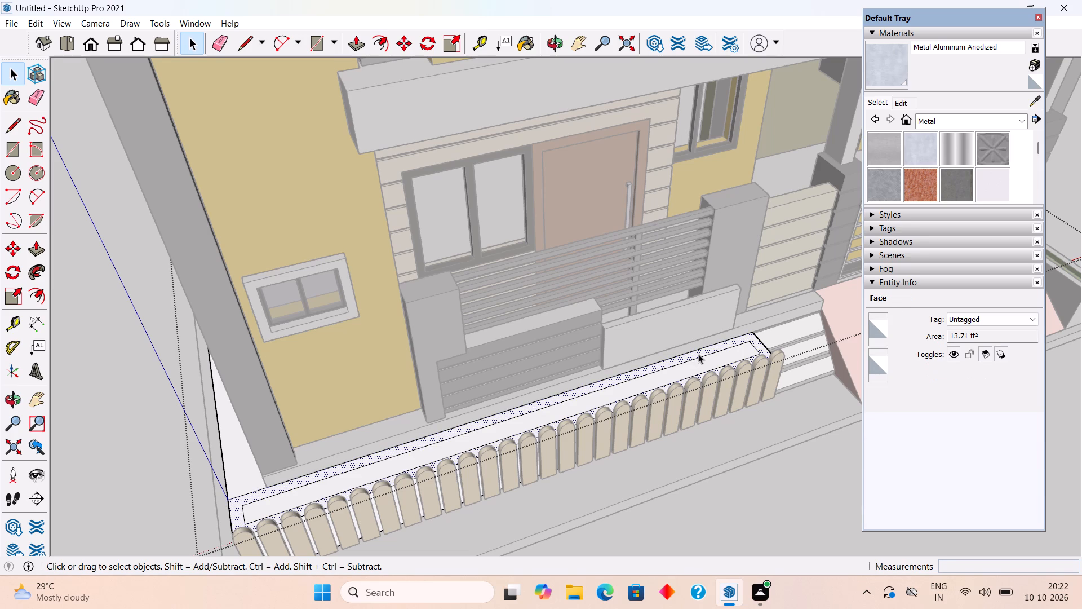
key(p)
click(698, 354)
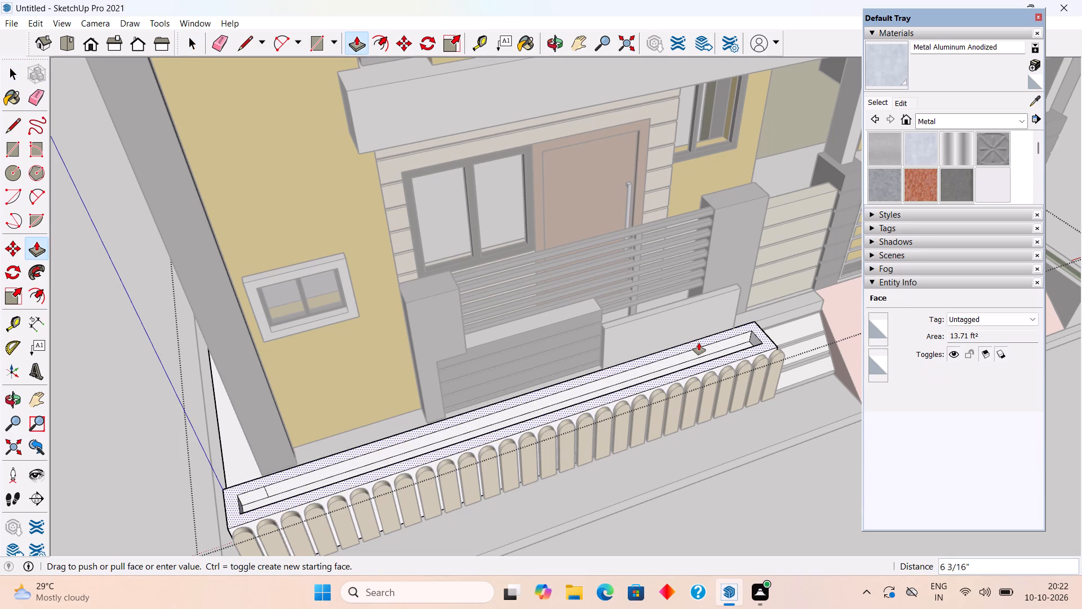
click(699, 343)
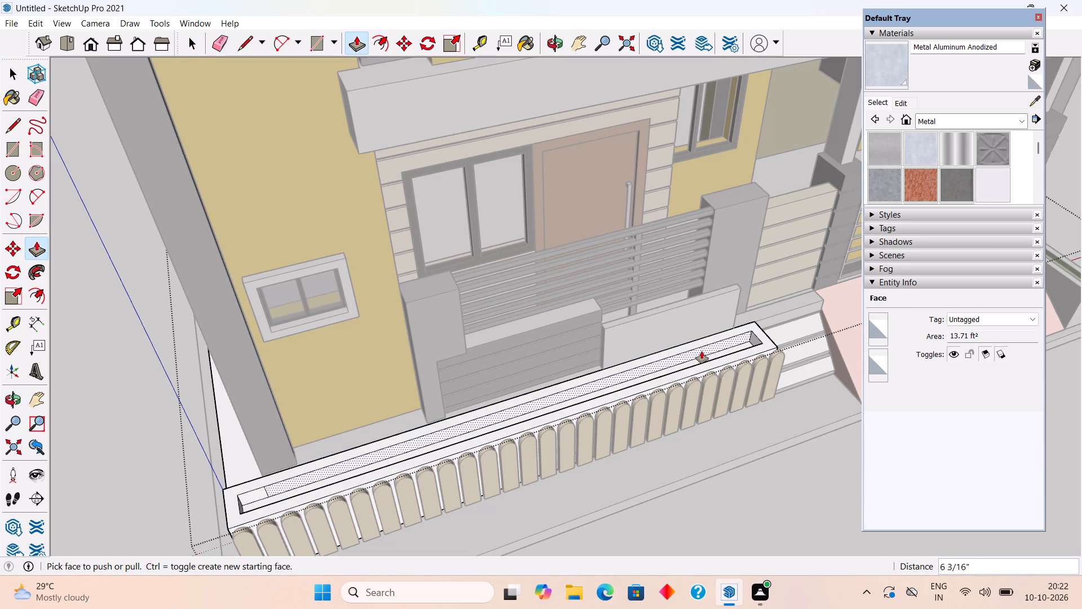
Push/Pull the planter's inner bed face upward by about 3 11/16".
middle_drag(708, 358, 719, 385)
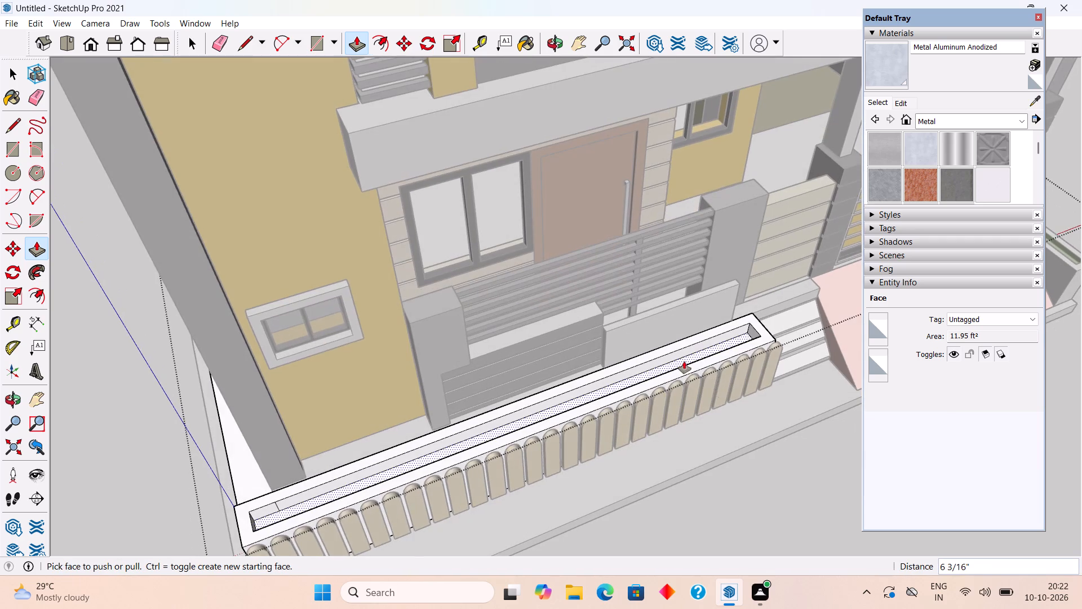
scroll(684, 361, up, 4)
click(684, 360)
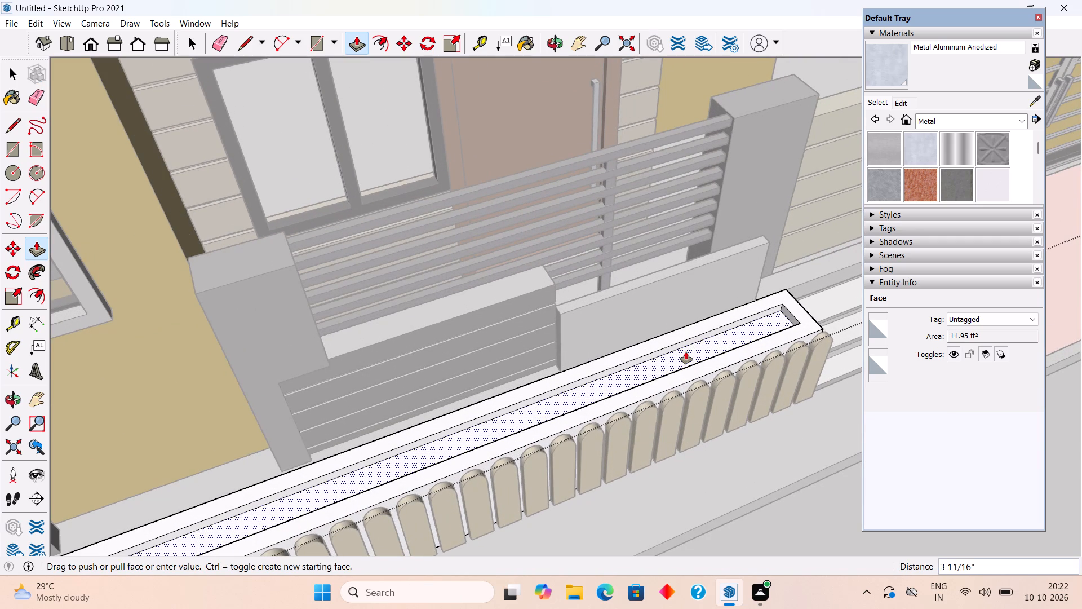
click(687, 350)
key(space)
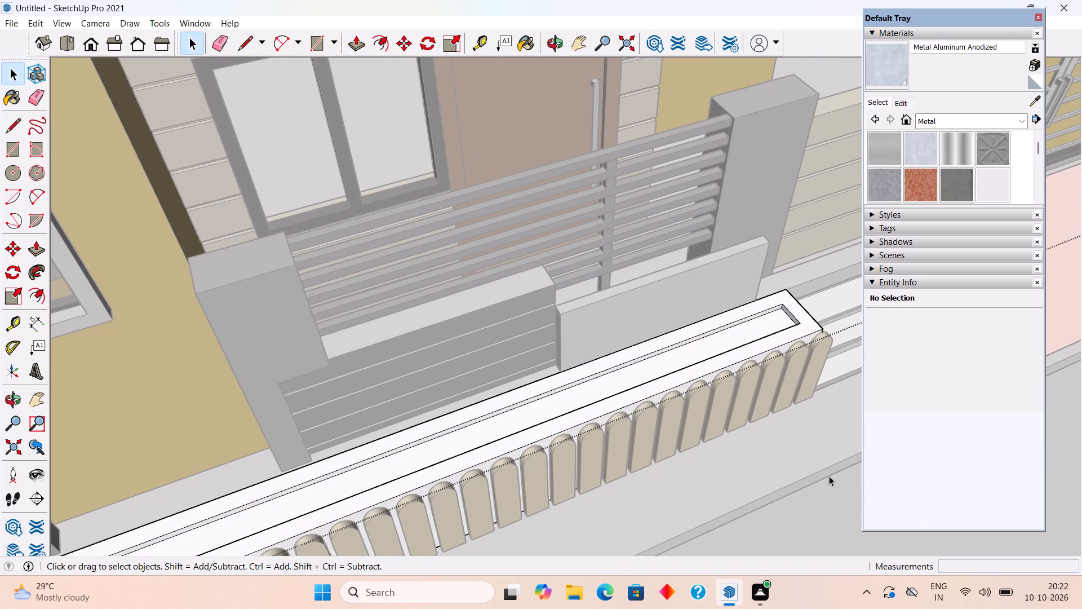
Paint the planter's inner bed with the Grass Dark Green material from the Landscaping, Fencing and Vegetation collection.
click(939, 122)
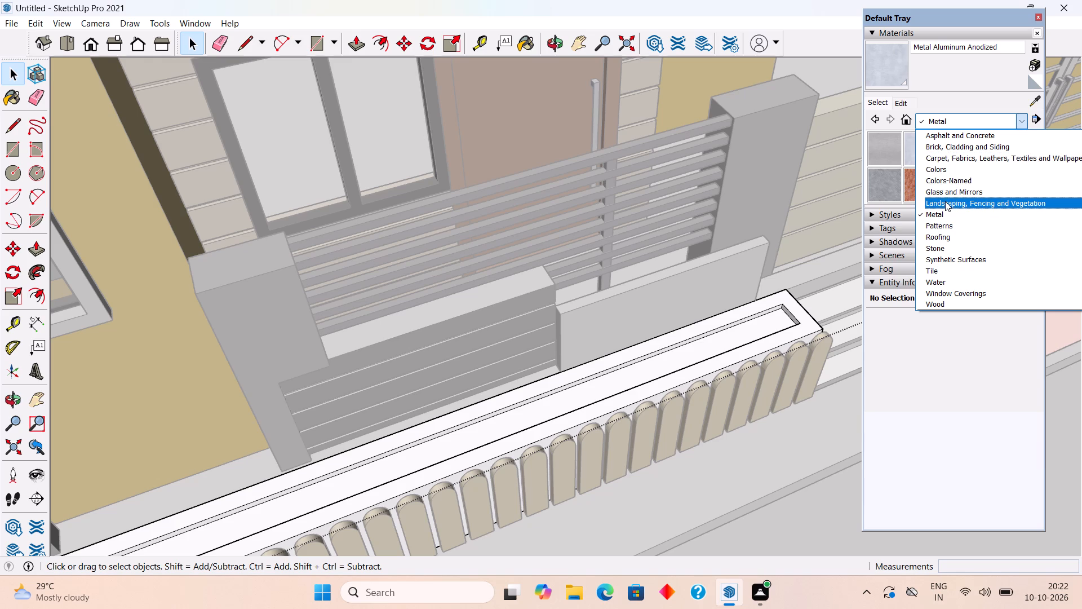
click(945, 201)
scroll(946, 174, down, 1)
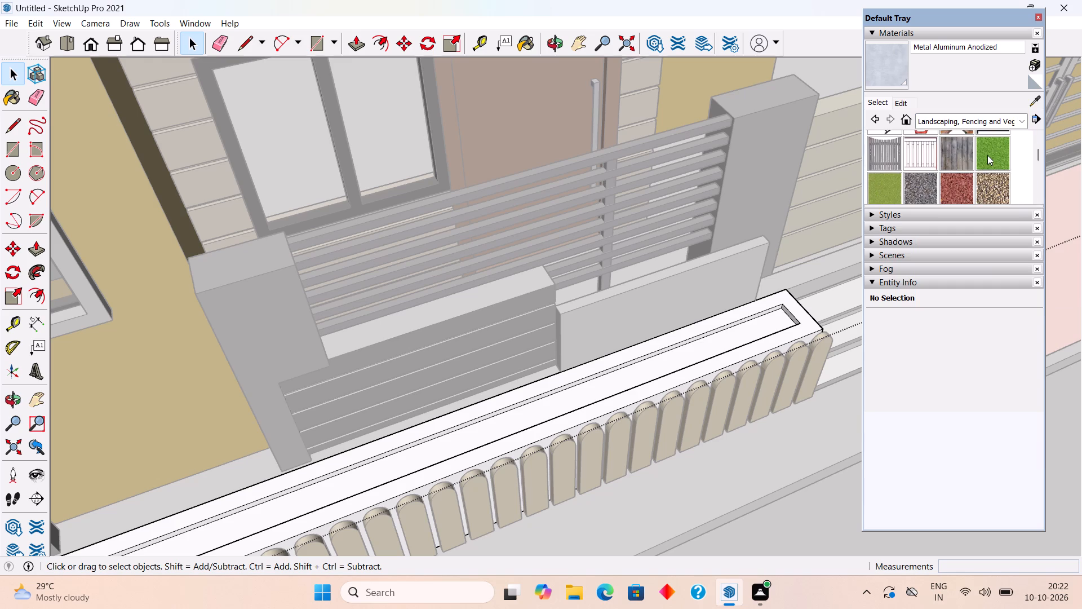
click(988, 154)
click(751, 331)
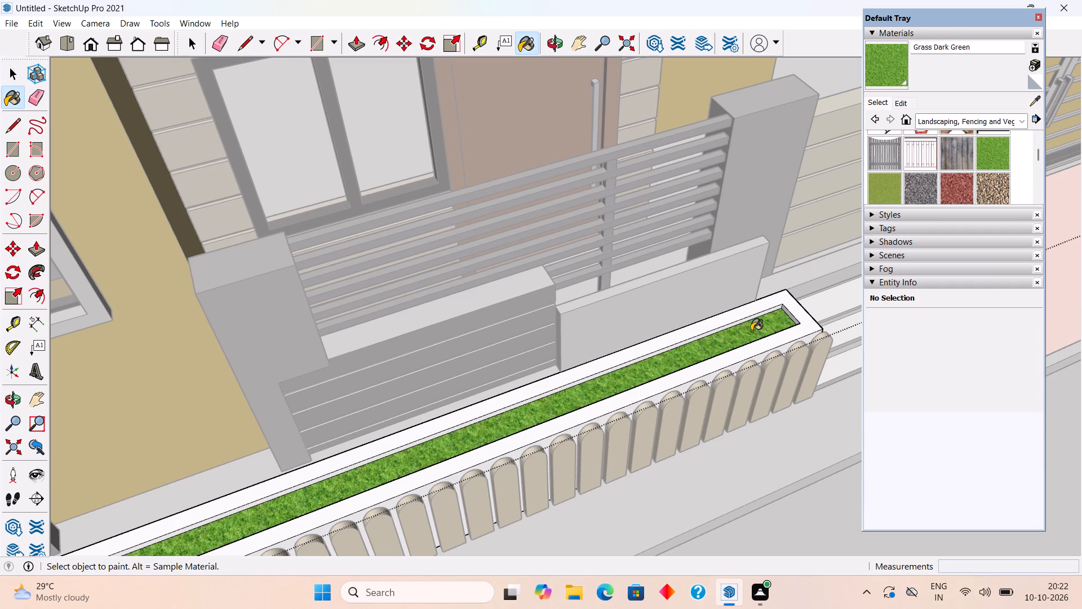
key(space)
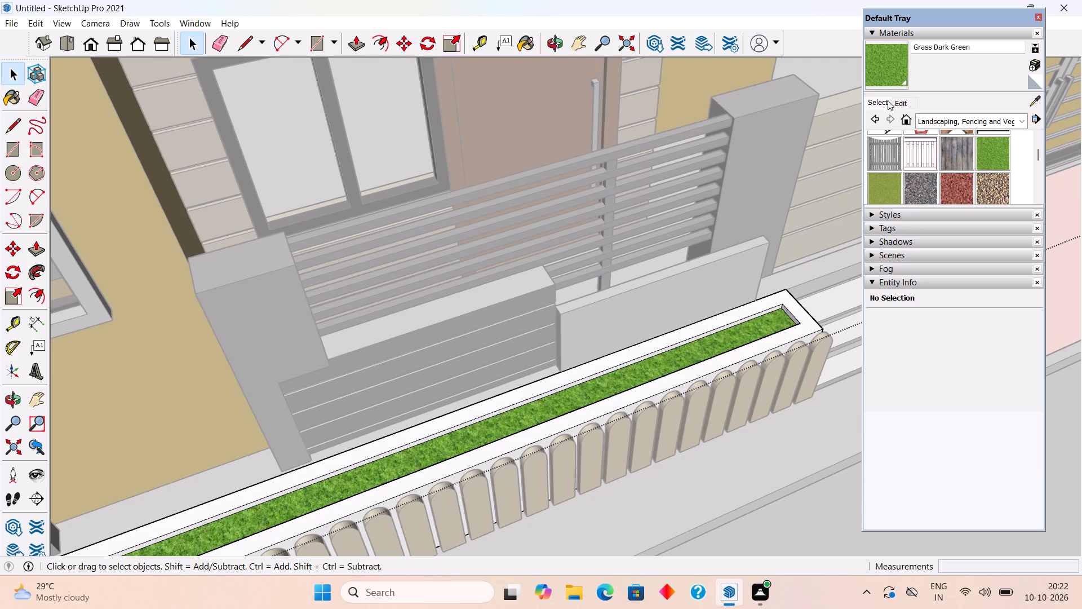
Paint the planter's top rim with the Stone Sandstone Ashlar Light material from the Brick, Cladding and Siding collection.
click(881, 102)
click(873, 99)
click(928, 120)
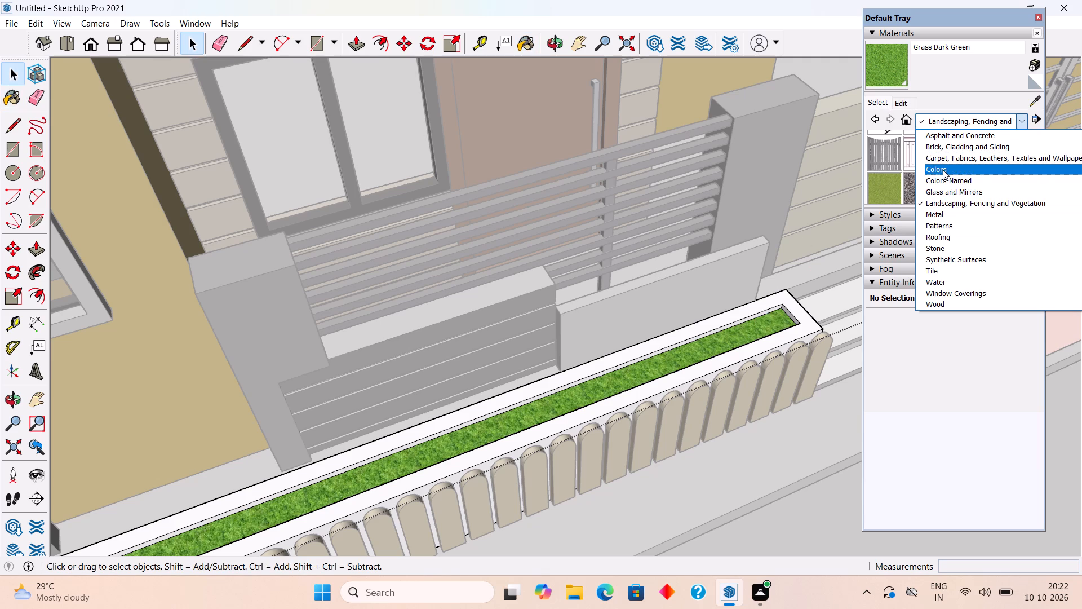
click(948, 152)
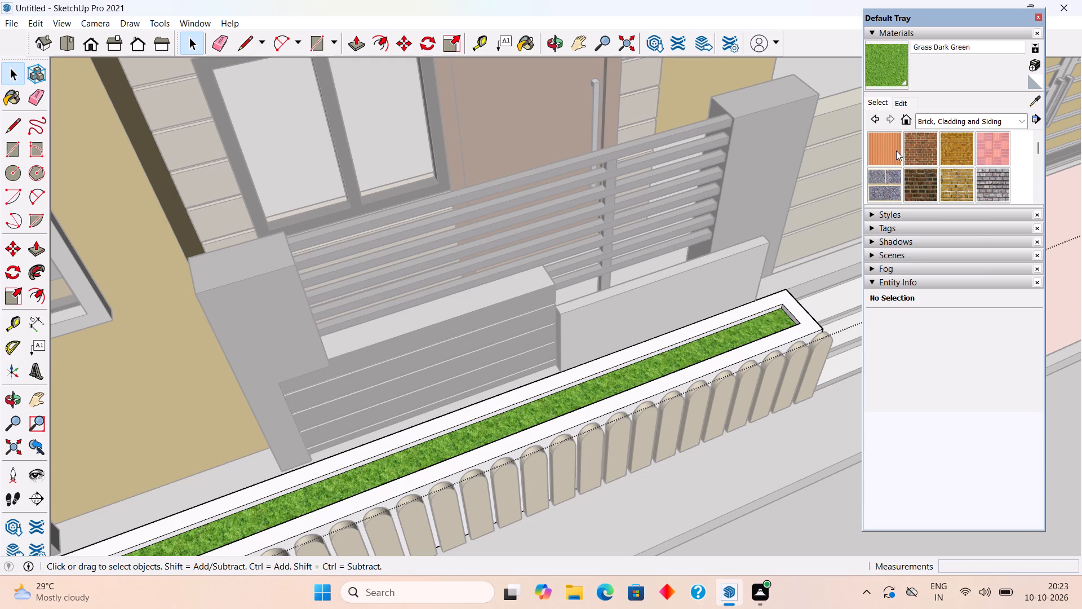
scroll(896, 151, down, 3)
click(929, 159)
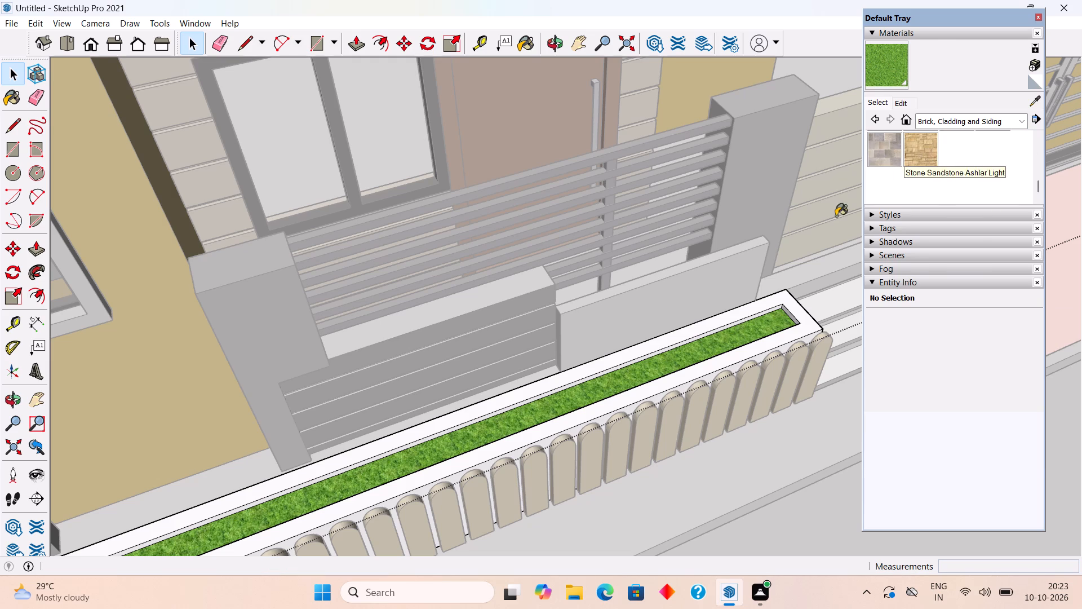
click(768, 301)
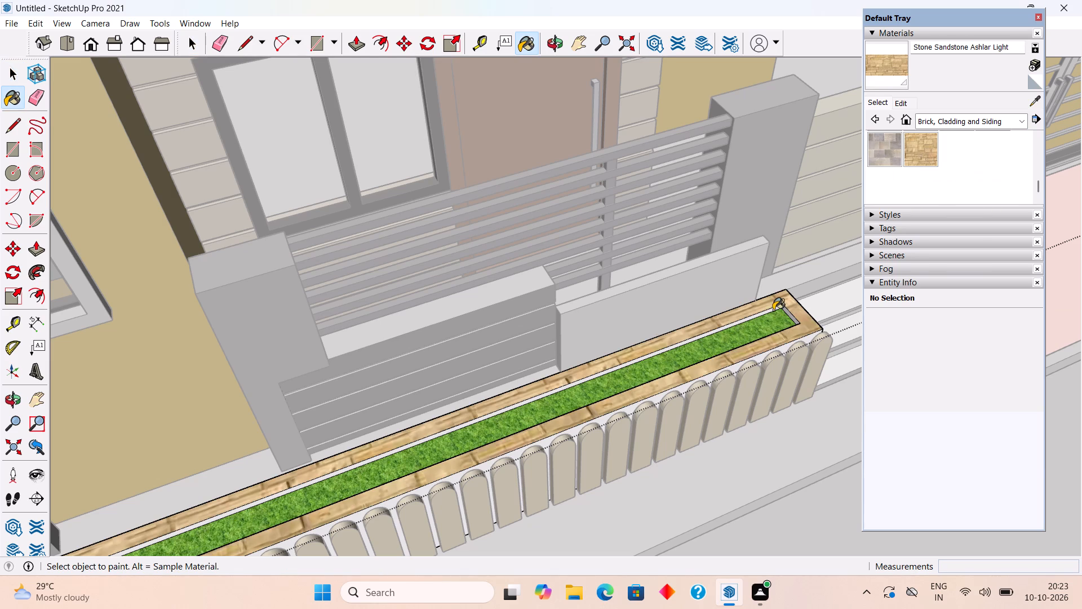
Paint the planter's outer front face behind the pickets and its end beside the steps with Stone Sandstone Ashlar Light.
middle_drag(801, 342, 633, 231)
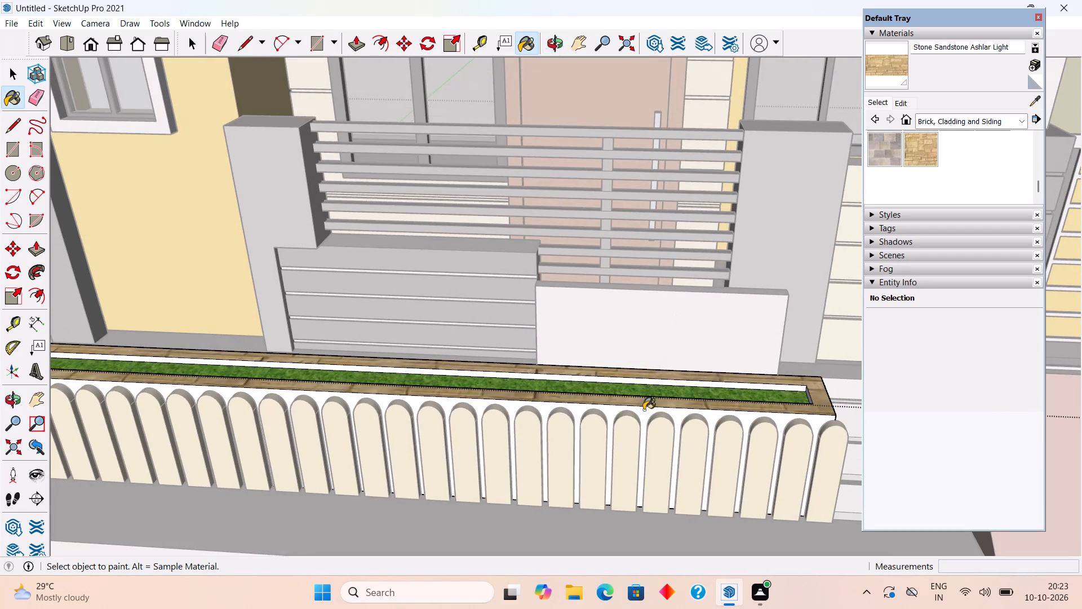
click(644, 411)
middle_drag(641, 395, 440, 242)
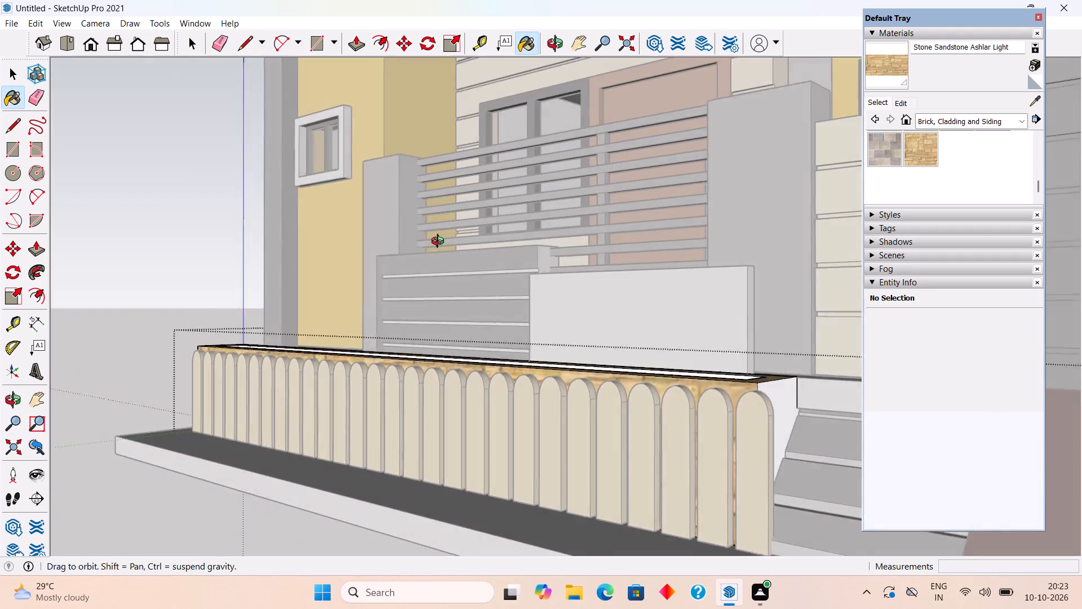
middle_drag(440, 242, 406, 247)
click(729, 400)
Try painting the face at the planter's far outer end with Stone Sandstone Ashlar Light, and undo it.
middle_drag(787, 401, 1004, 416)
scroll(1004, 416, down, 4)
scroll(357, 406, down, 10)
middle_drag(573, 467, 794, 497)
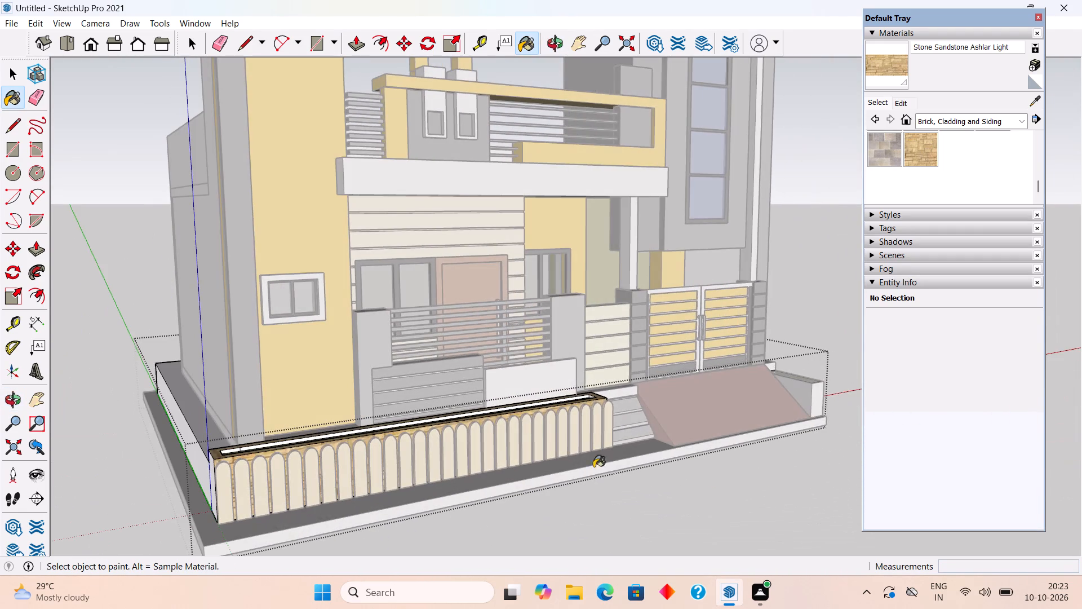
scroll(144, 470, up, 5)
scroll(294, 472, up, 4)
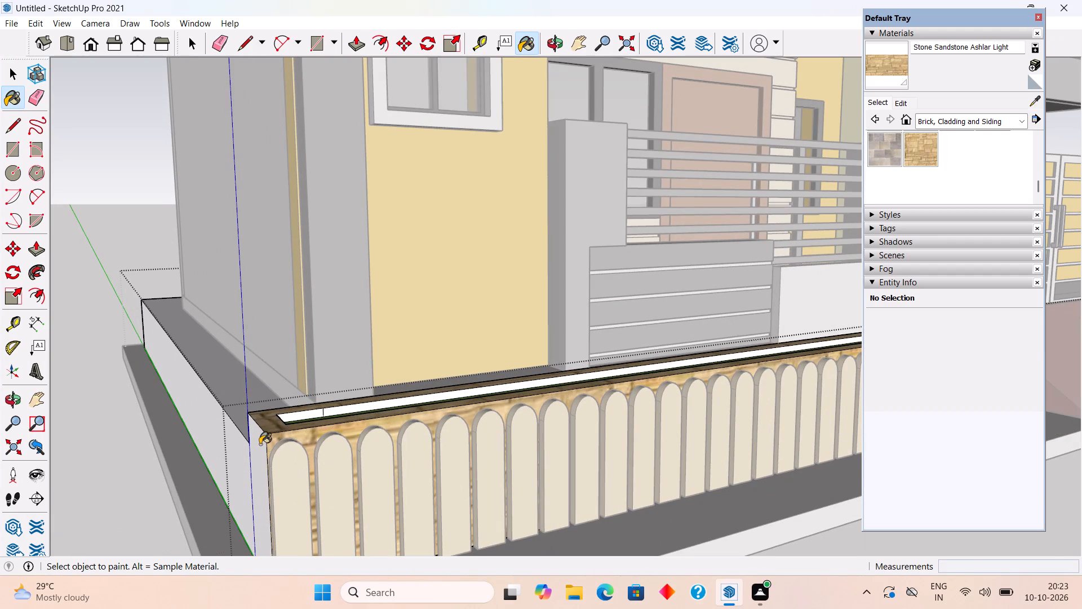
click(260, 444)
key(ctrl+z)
Paint the planter's house-side inner wall and the inner wall at its far end with Stone Sandstone Ashlar Light.
middle_drag(403, 409, 369, 505)
scroll(373, 460, up, 5)
click(374, 458)
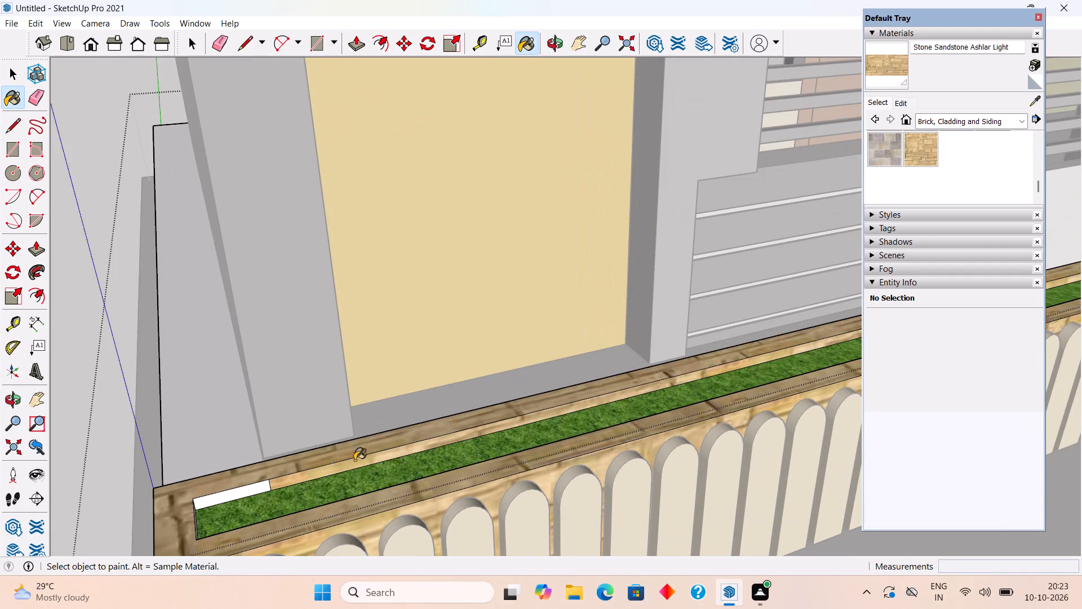
click(242, 489)
middle_drag(286, 500, 163, 514)
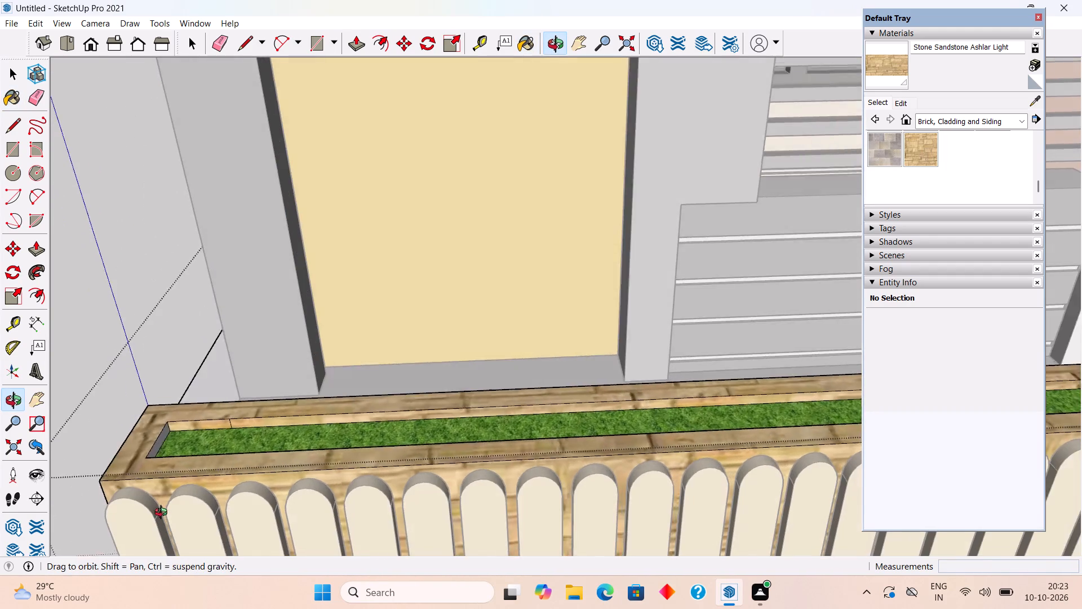
middle_drag(163, 514, 157, 498)
scroll(145, 412, up, 3)
click(156, 420)
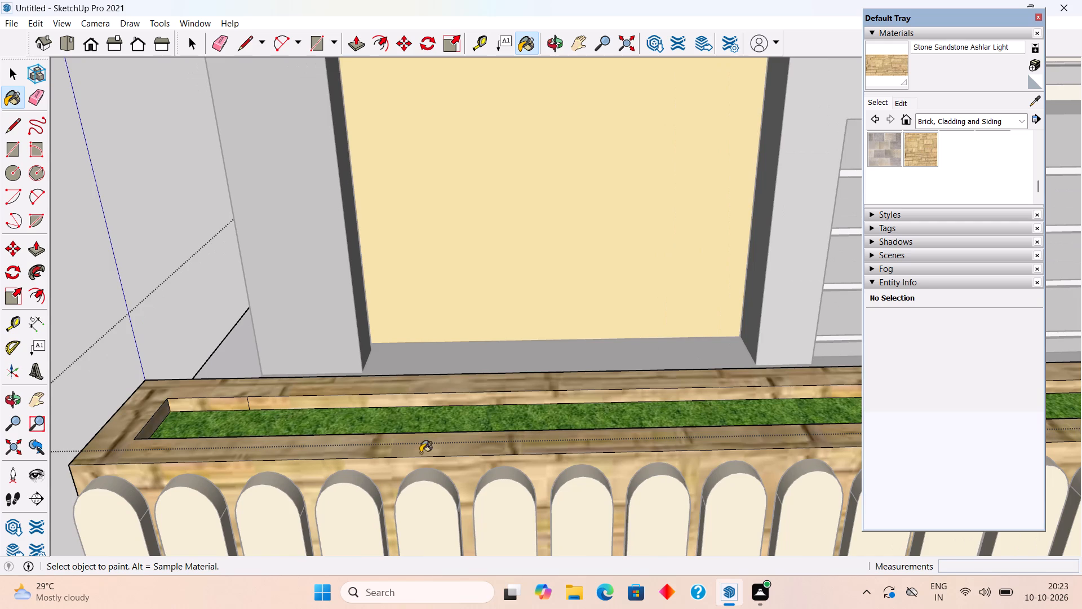
Paint the planter's remaining inner walls, including the end near the entrance steps, with Stone Sandstone Ashlar Light.
middle_drag(421, 453, 55, 460)
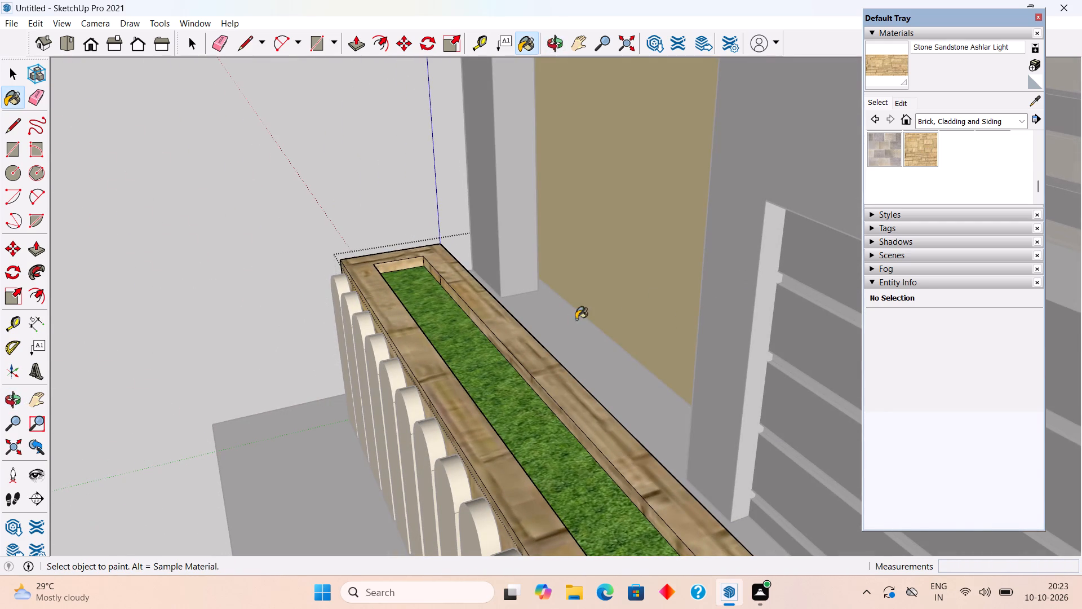
middle_drag(536, 338, 471, 373)
scroll(471, 373, up, 10)
middle_drag(438, 362, 379, 376)
click(333, 382)
middle_drag(330, 383, 762, 382)
scroll(762, 382, down, 20)
scroll(762, 382, down, 11)
scroll(573, 402, down, 4)
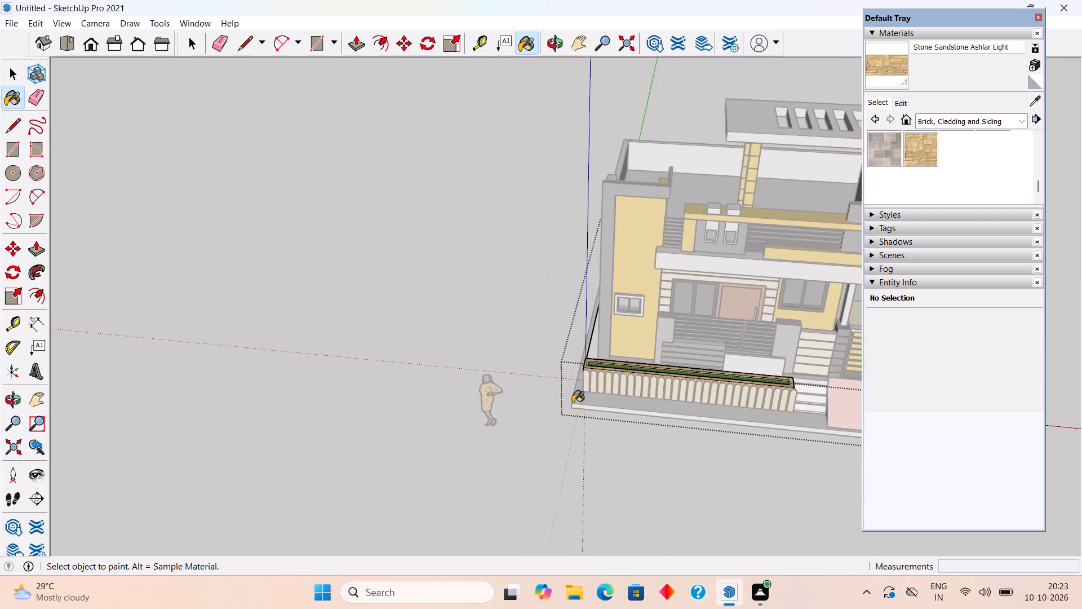
scroll(573, 402, down, 1)
scroll(892, 397, up, 18)
middle_drag(699, 417, 822, 463)
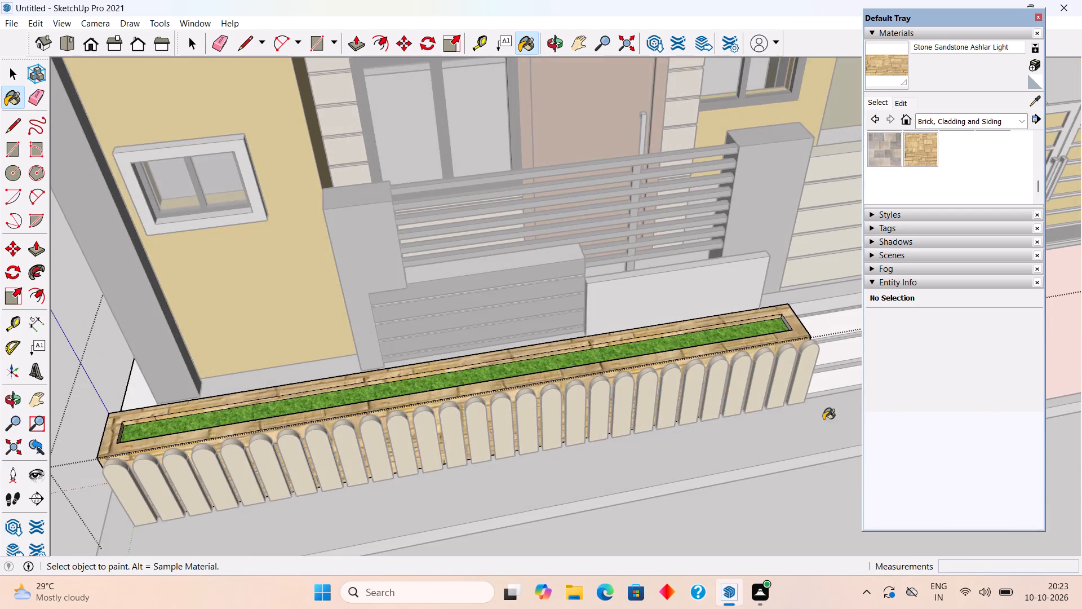
scroll(850, 328, up, 11)
click(764, 329)
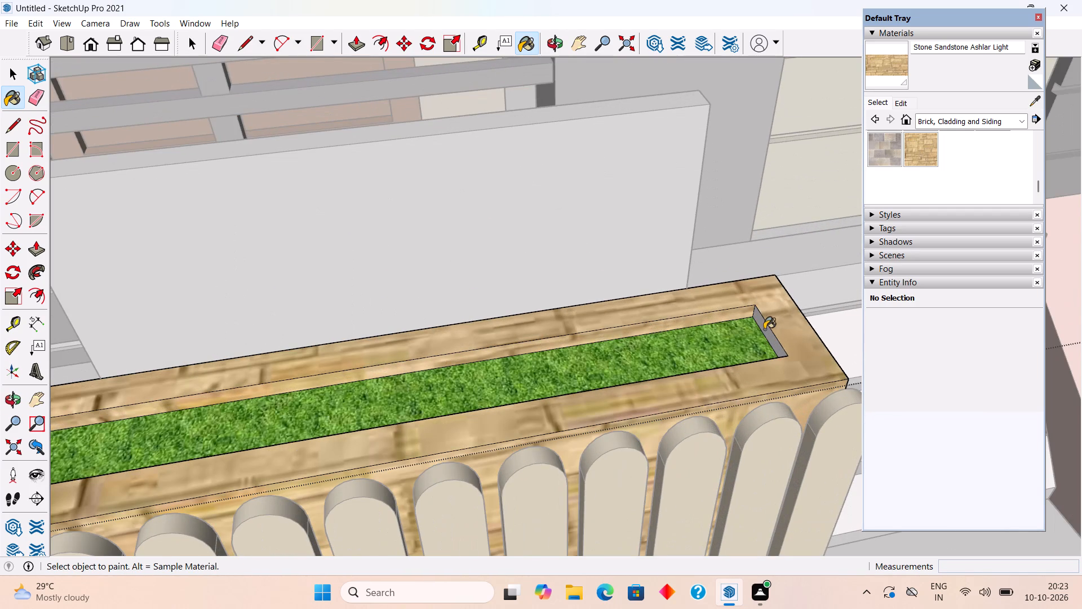
Make the whole small grass-filled planter beside the brick entrance ramp into a group.
scroll(725, 349, down, 20)
scroll(725, 349, down, 7)
scroll(645, 373, up, 3)
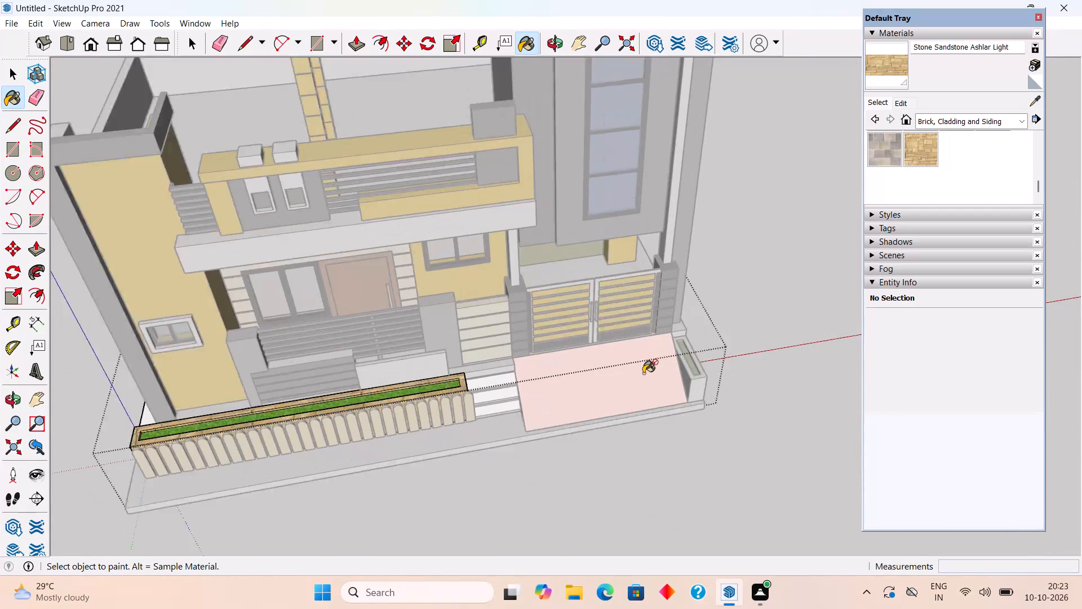
scroll(645, 373, up, 6)
click(704, 370)
click(714, 386)
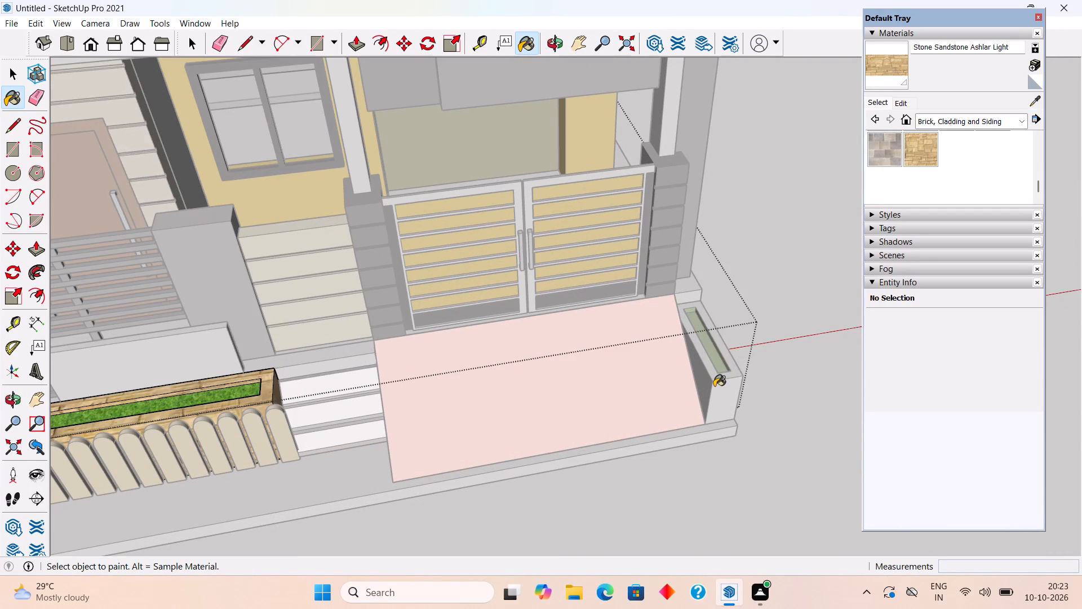
key(space)
double_click(803, 381)
scroll(738, 386, up, 6)
triple_click(739, 386)
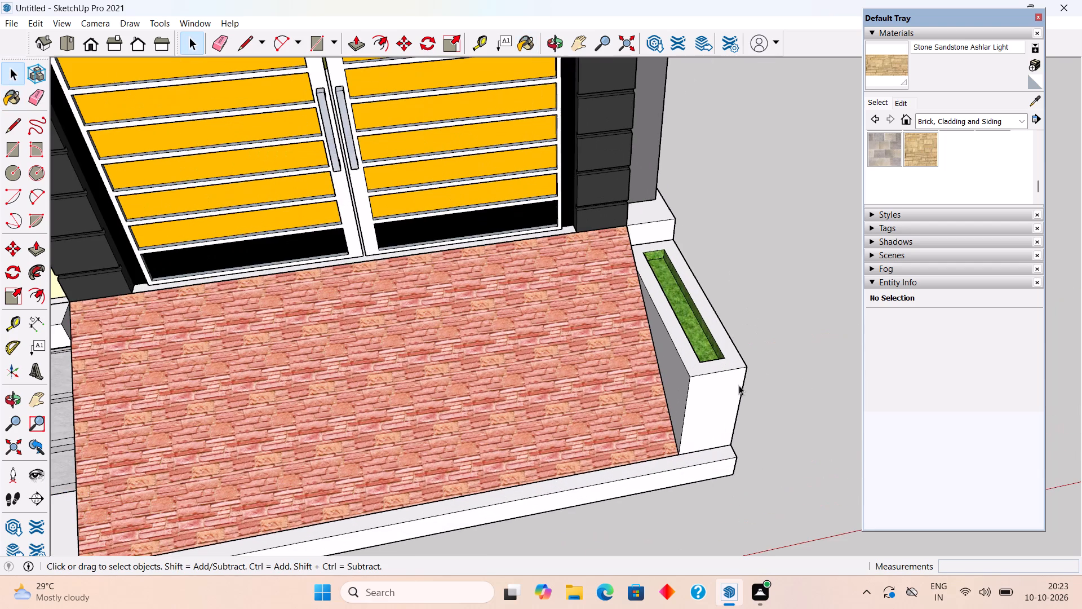
right_click(739, 385)
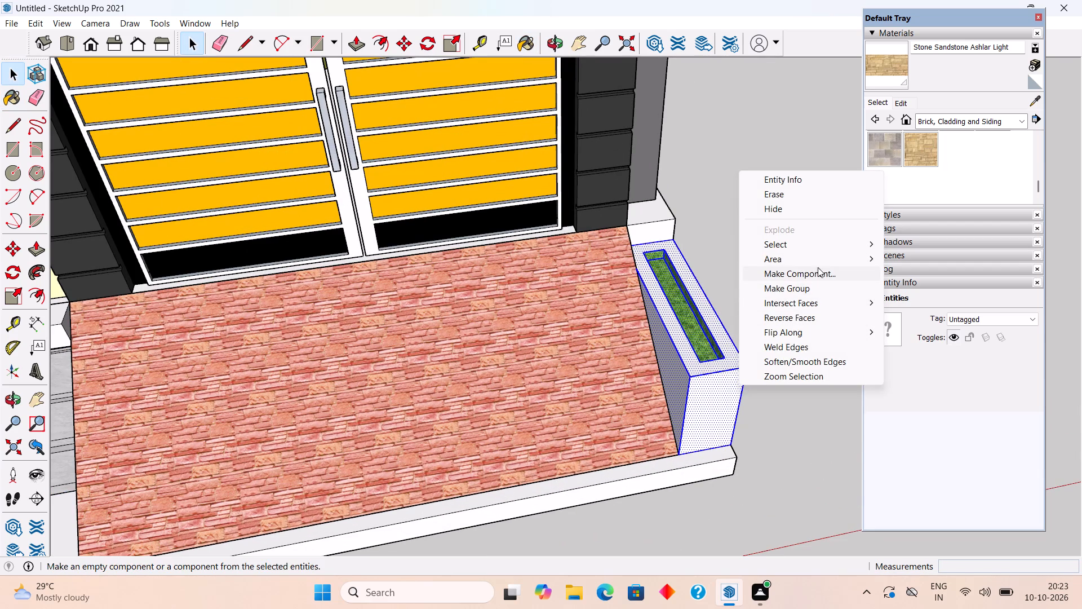
click(815, 289)
Paint the small planter's front, top rim and both long outer sides inside its group with Stone Sandstone Ashlar Light.
triple_click(726, 395)
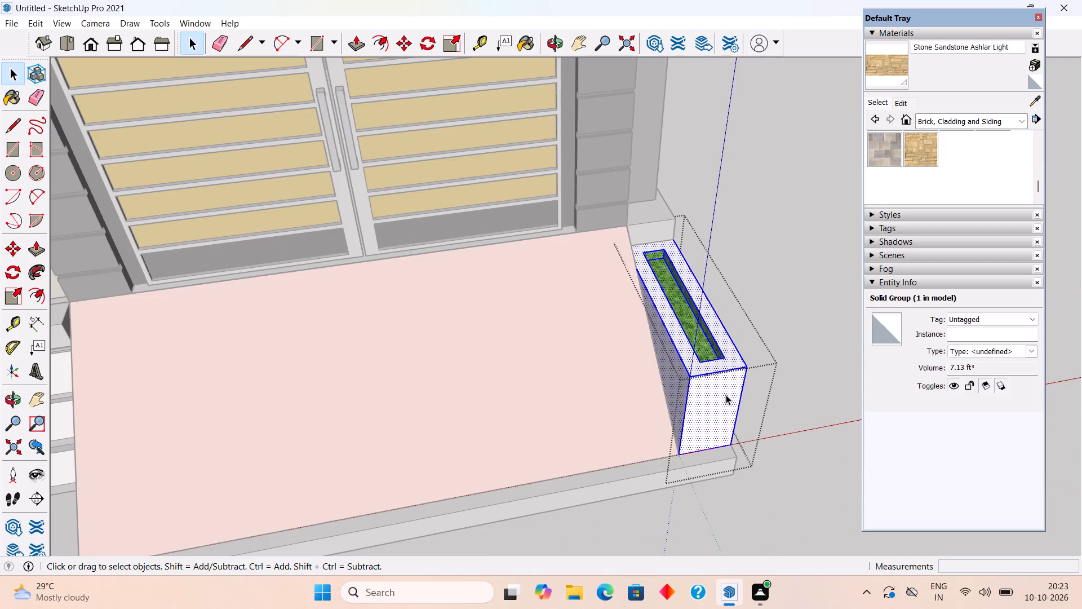
click(726, 395)
click(917, 155)
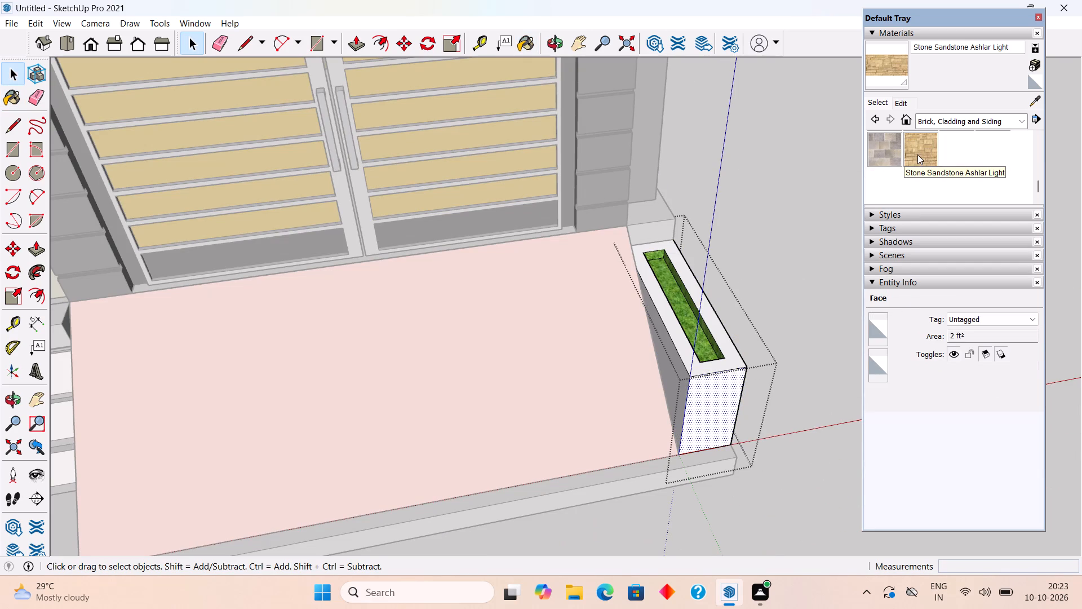
click(723, 401)
click(735, 359)
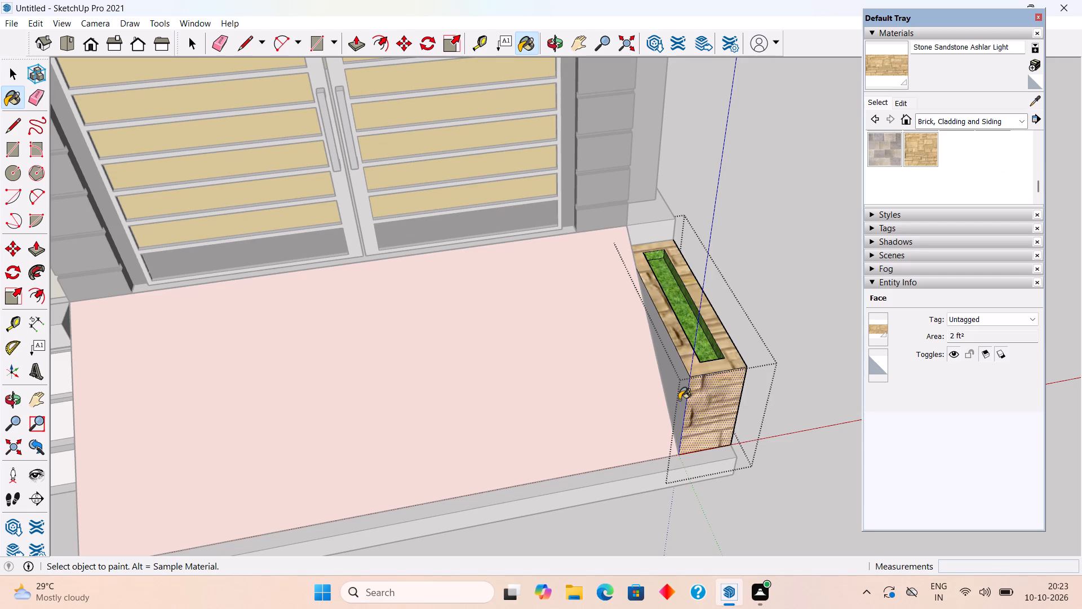
click(679, 400)
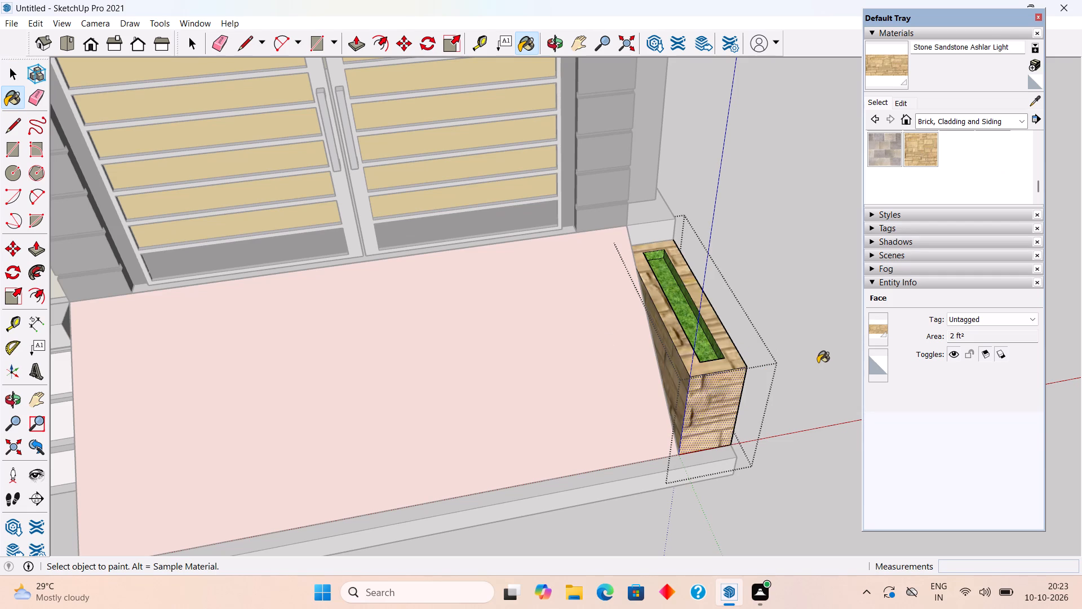
middle_drag(733, 358, 531, 311)
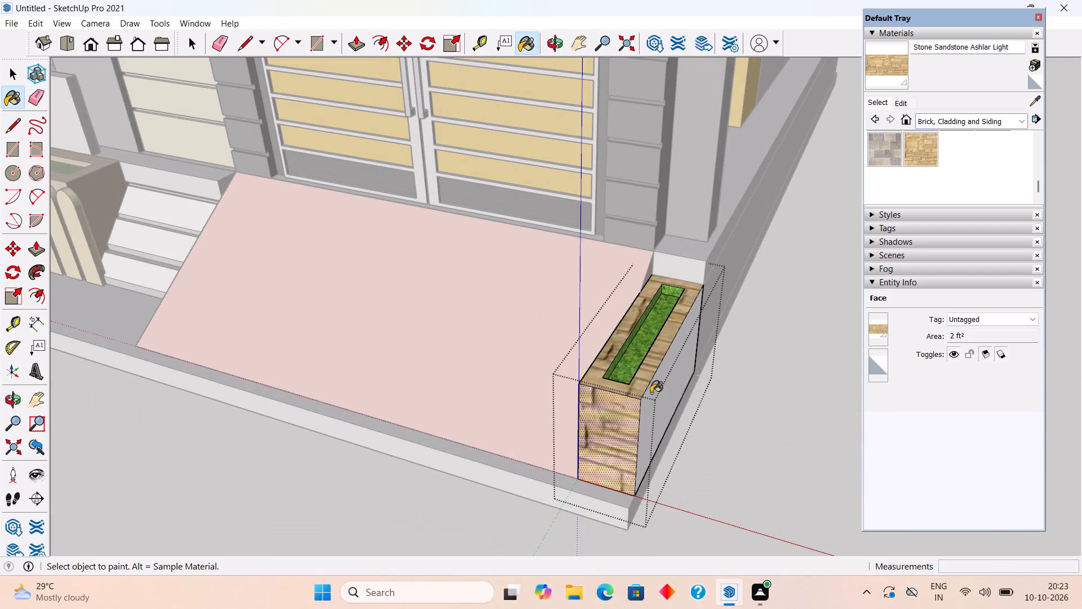
click(651, 393)
key(space)
click(841, 424)
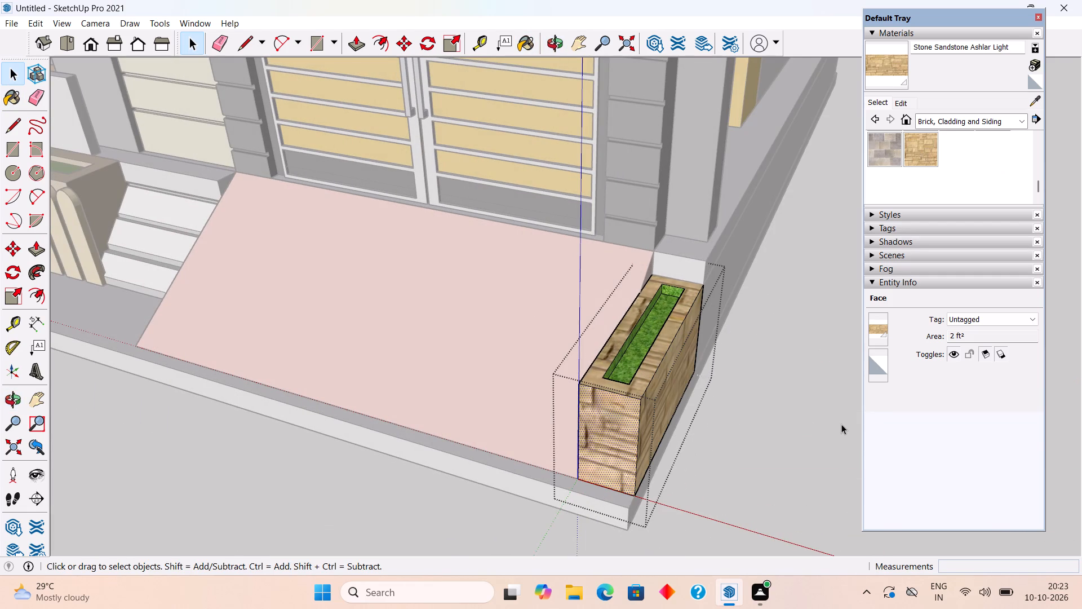
Examine the whole coloured house exterior and both finished planters from the front.
scroll(473, 442, down, 17)
middle_drag(301, 389, 530, 372)
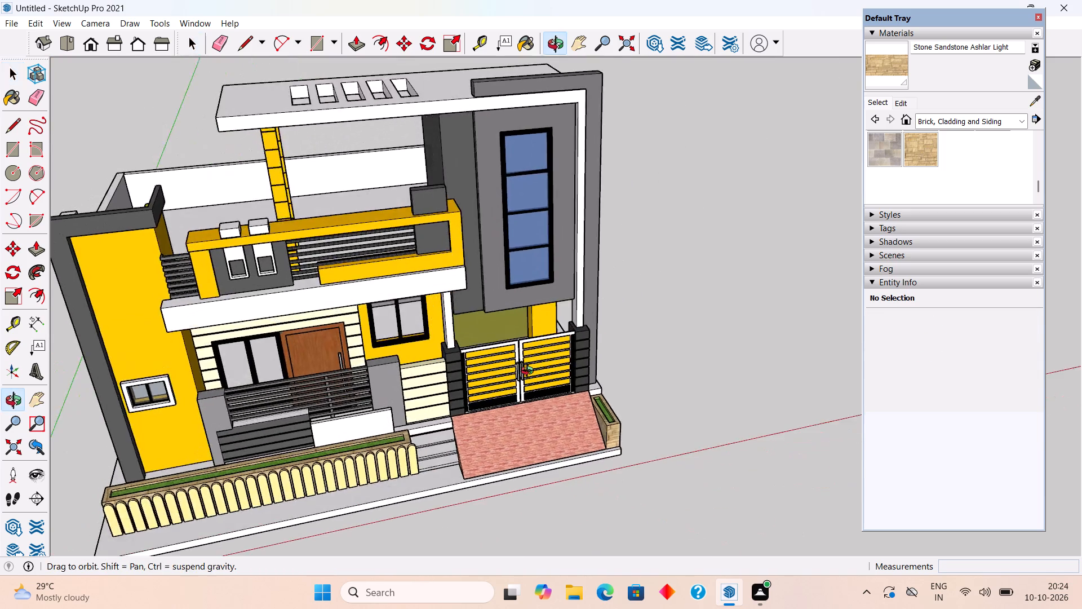
middle_drag(530, 372, 530, 348)
scroll(530, 350, down, 3)
middle_drag(499, 415, 487, 364)
scroll(487, 364, up, 1)
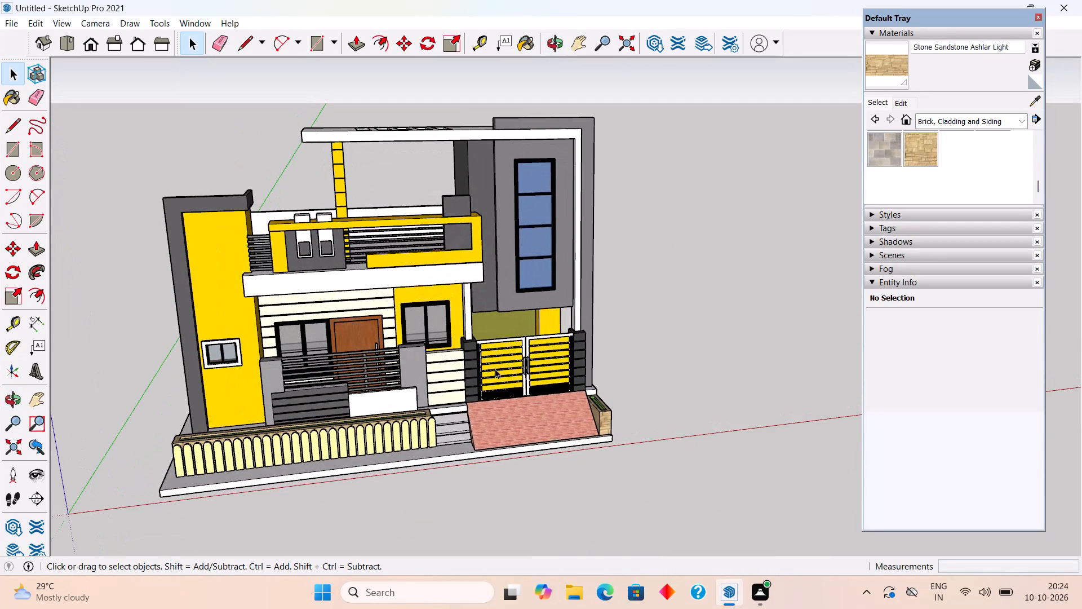
scroll(495, 369, up, 2)
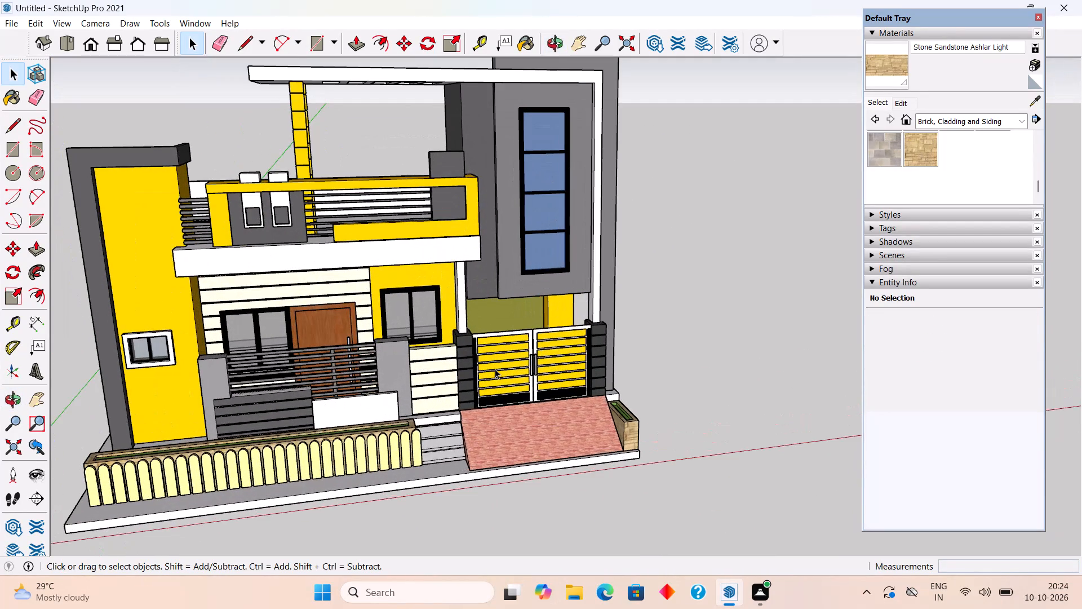
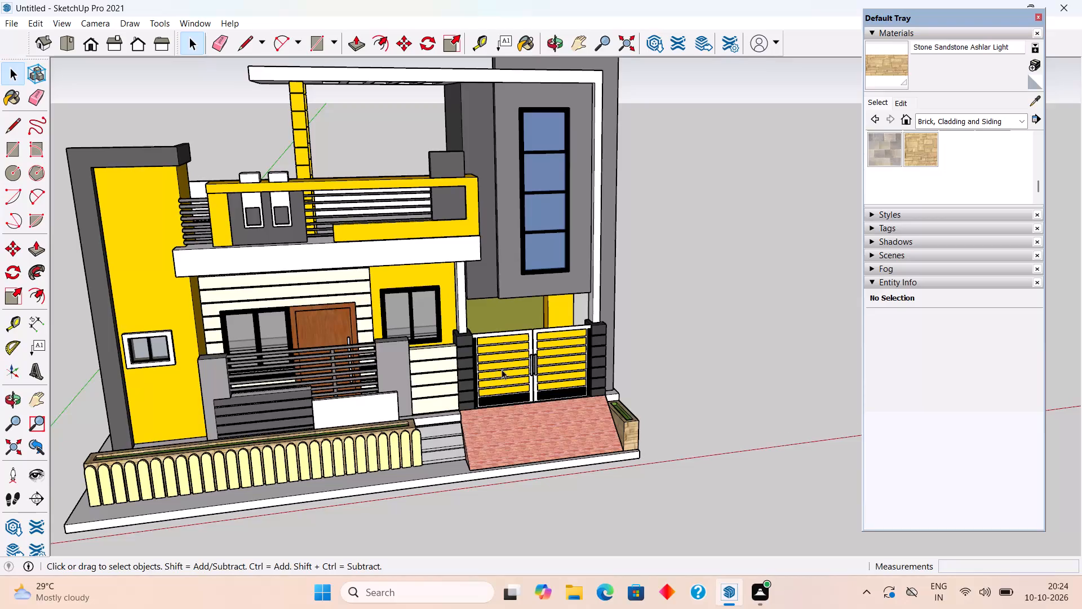
Push/Pull the carport floor slab's side edge outward about 10 7/16" beside the tall grey column and small planter.
scroll(538, 308, down, 5)
middle_drag(458, 295, 242, 248)
scroll(242, 248, up, 3)
scroll(561, 334, up, 4)
middle_drag(700, 310, 376, 192)
scroll(368, 368, up, 1)
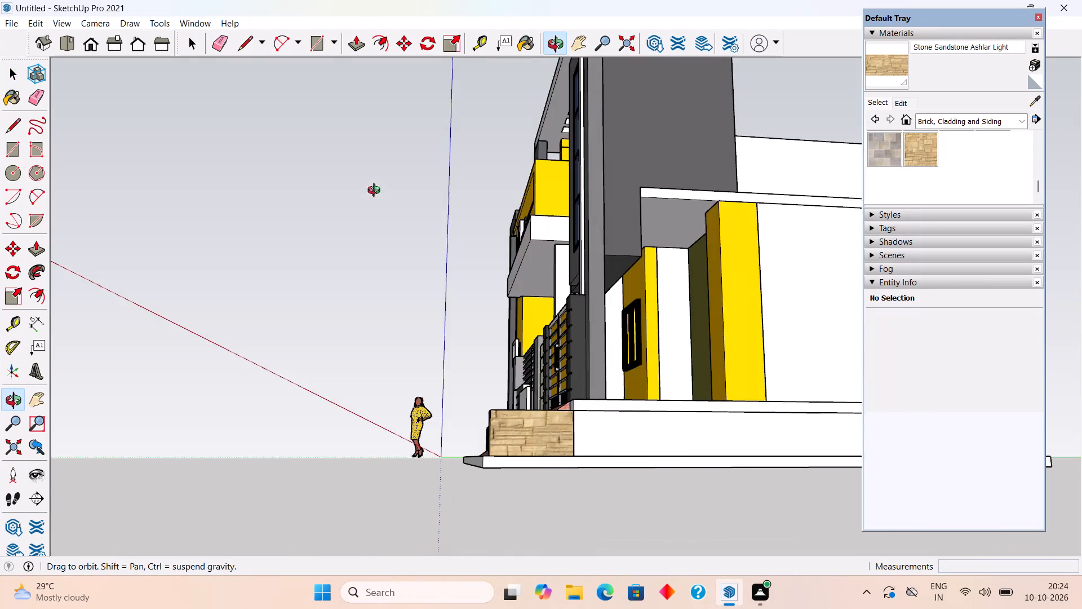
middle_drag(376, 192, 330, 344)
scroll(858, 586, up, 2)
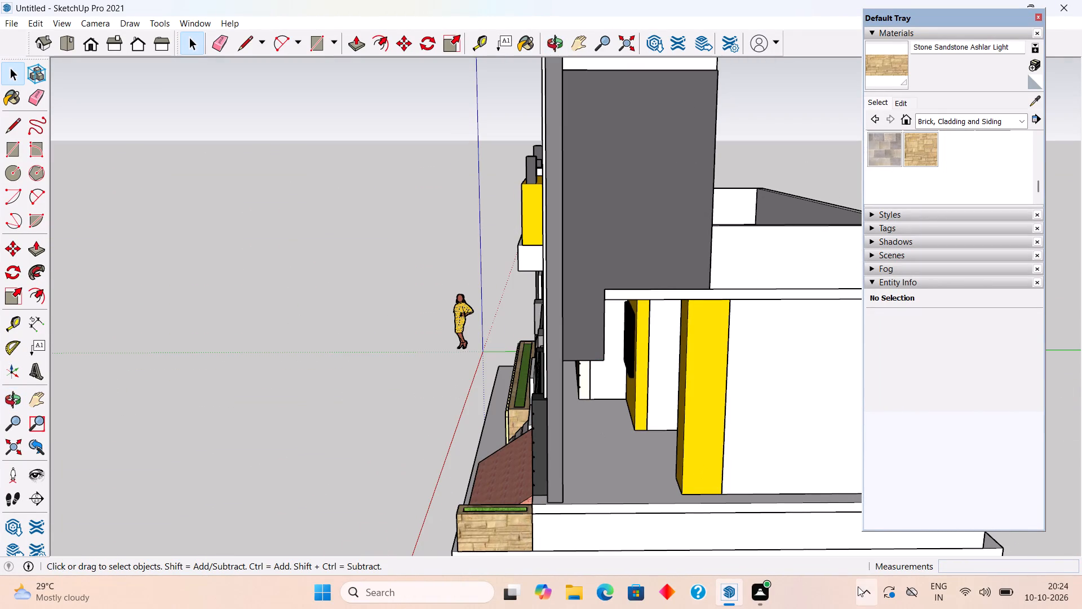
scroll(858, 586, up, 2)
middle_drag(699, 333, 672, 399)
scroll(672, 399, down, 4)
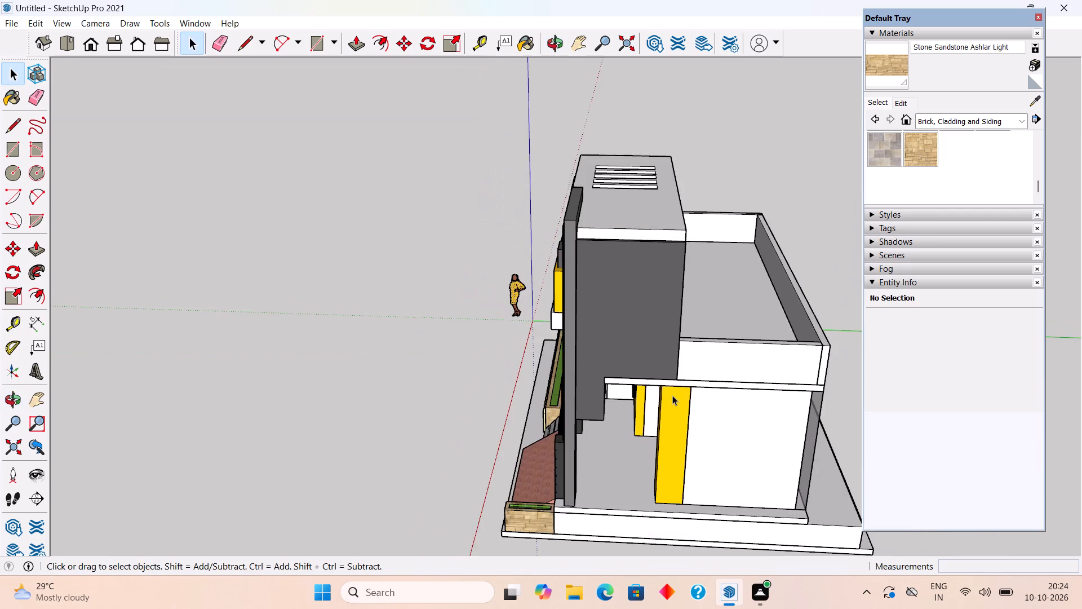
scroll(672, 368, down, 4)
scroll(694, 473, up, 3)
middle_drag(695, 473, 687, 507)
scroll(687, 505, up, 2)
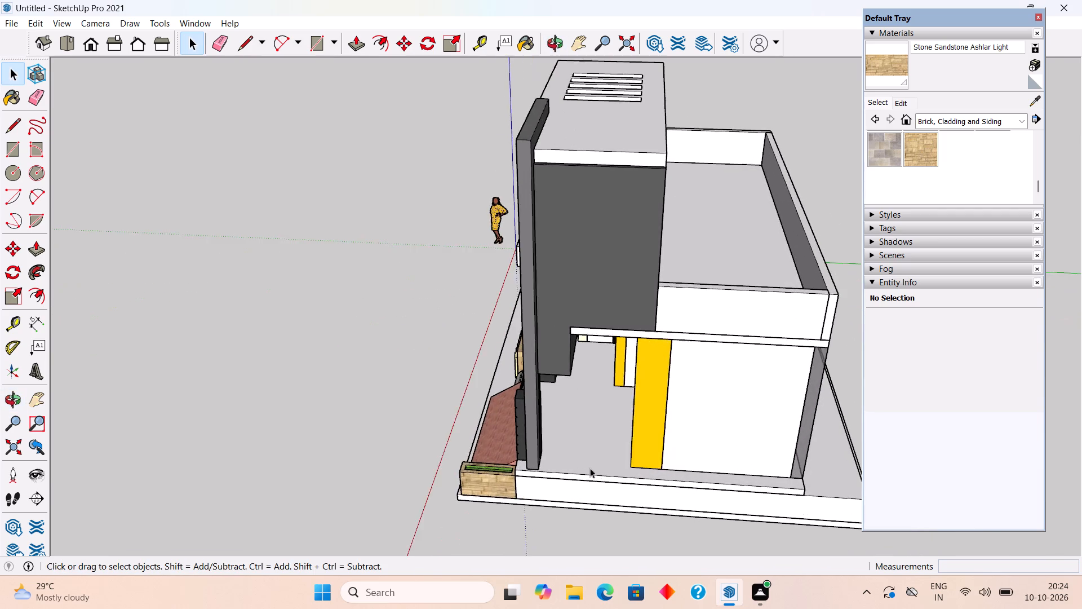
scroll(558, 456, up, 10)
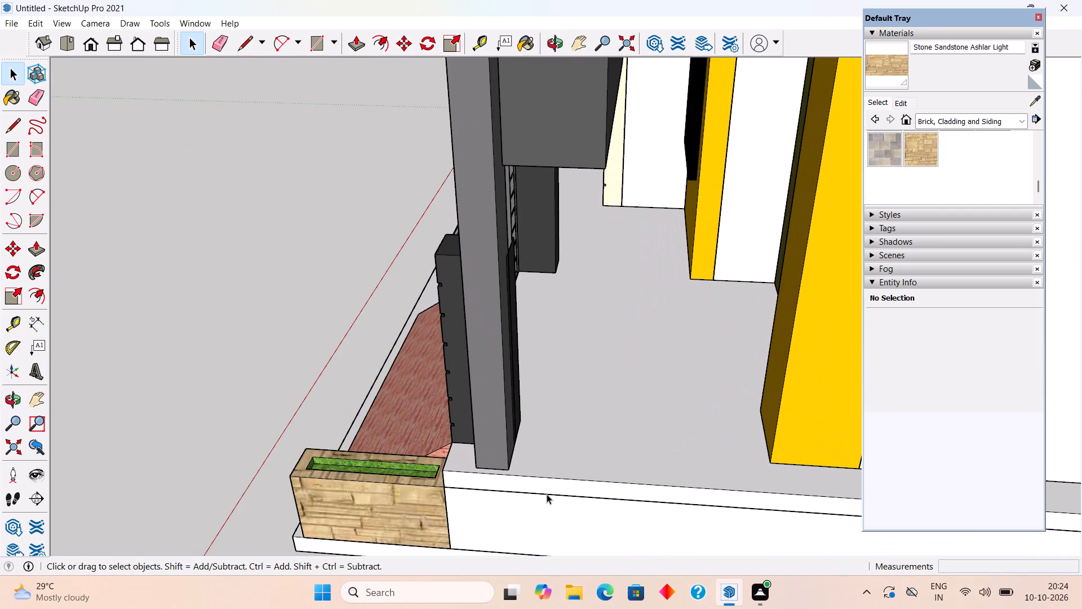
triple_click(587, 490)
key(p)
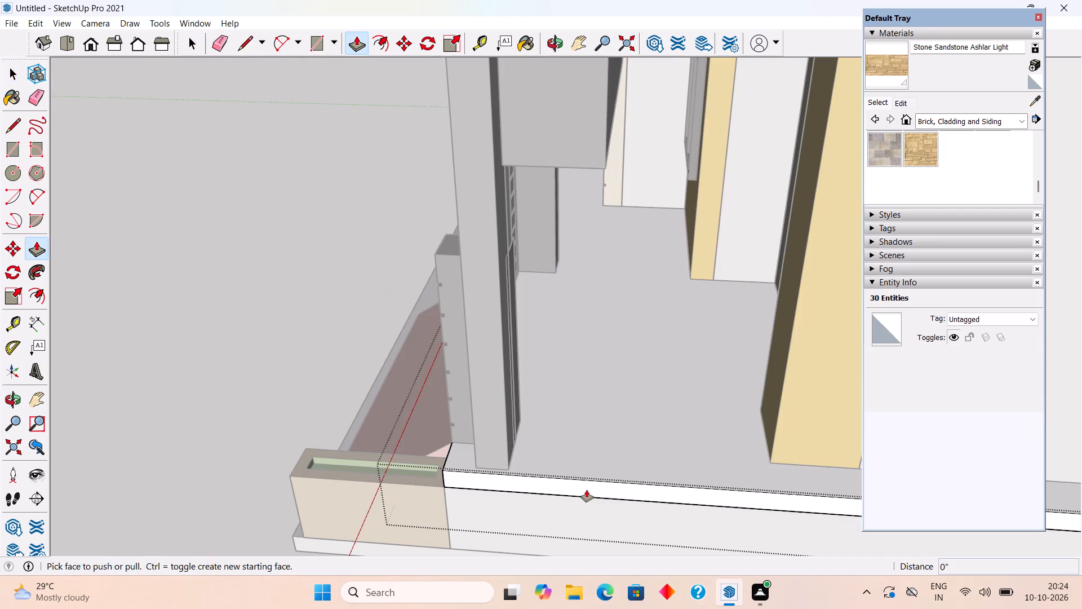
click(587, 490)
click(591, 519)
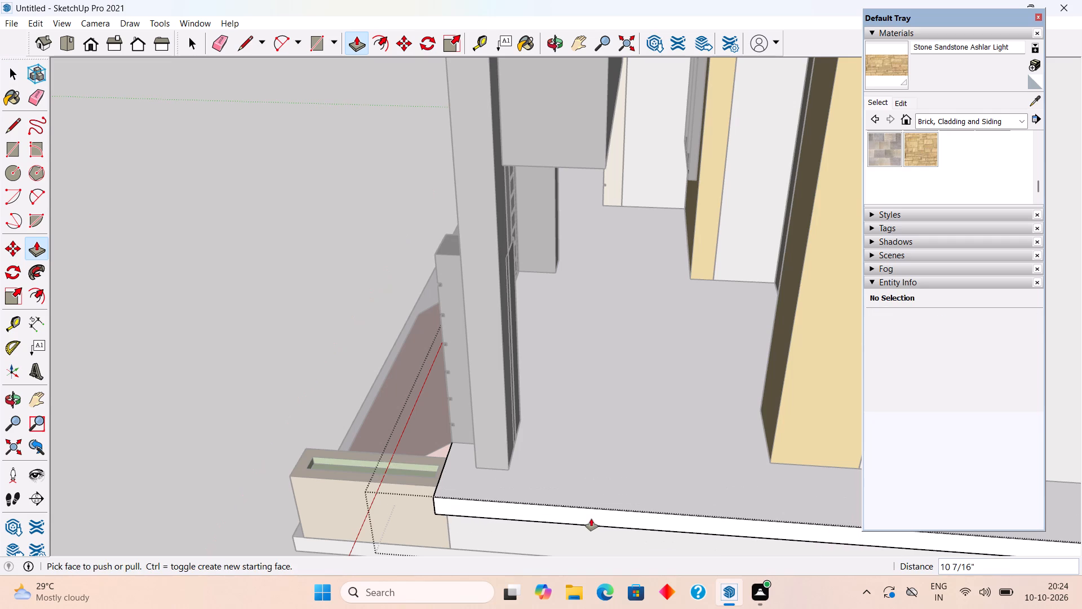
key(space)
click(304, 352)
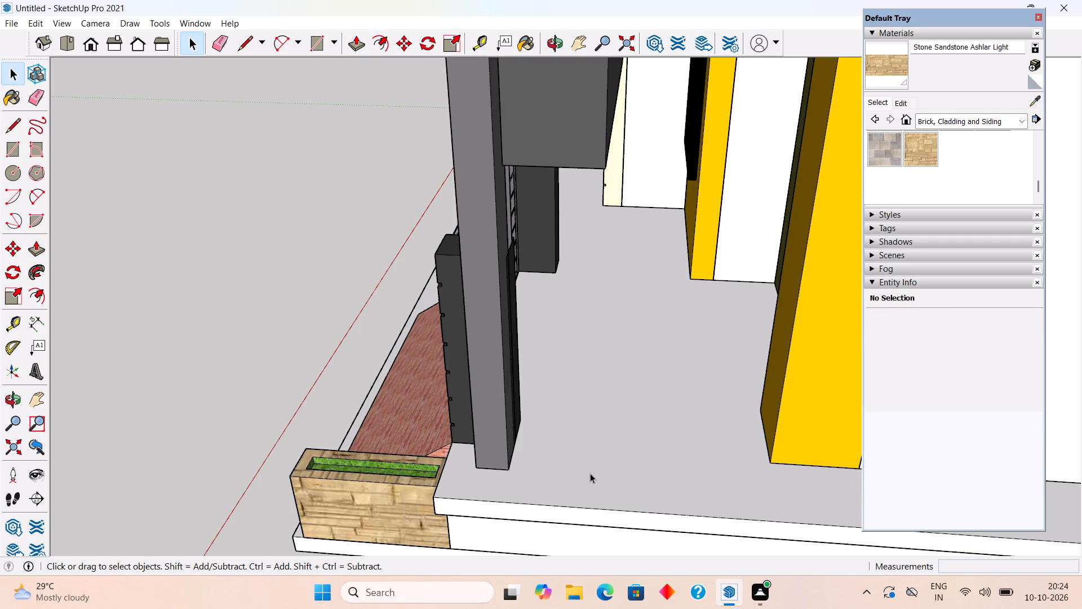
Place a guide along the outer base edge of the tall grey column and a parallel one offset 9" toward the slab's edge.
key(t)
double_click(491, 472)
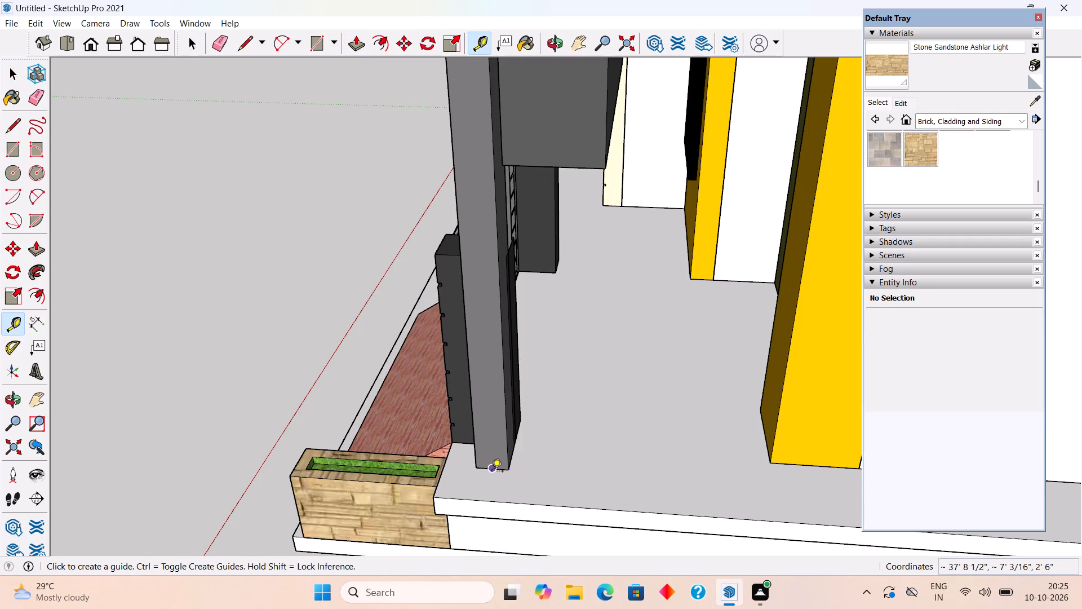
click(548, 475)
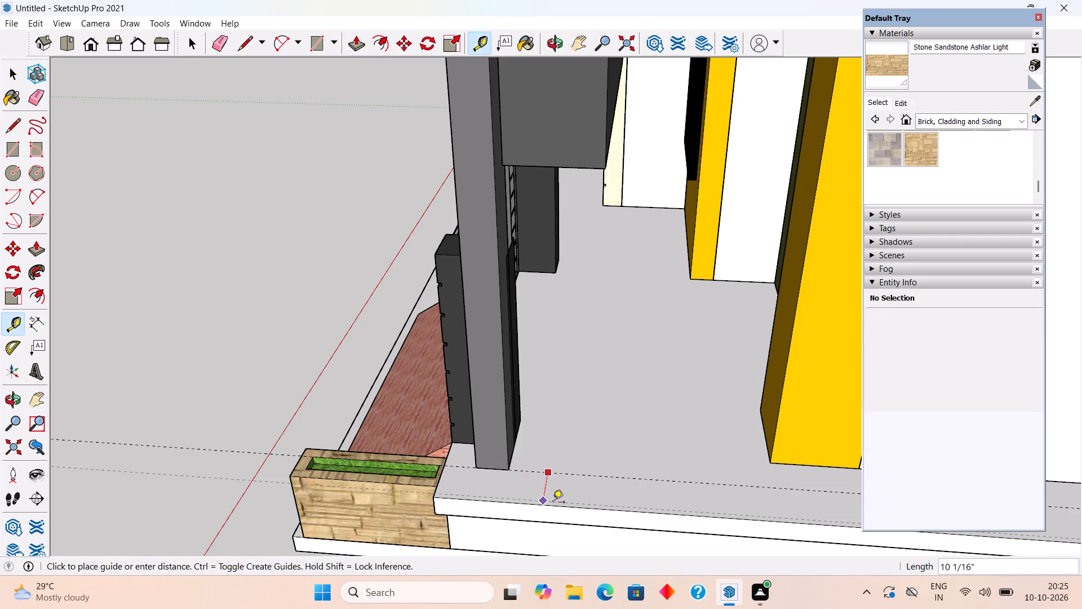
text(9")
key(Return)
key(space)
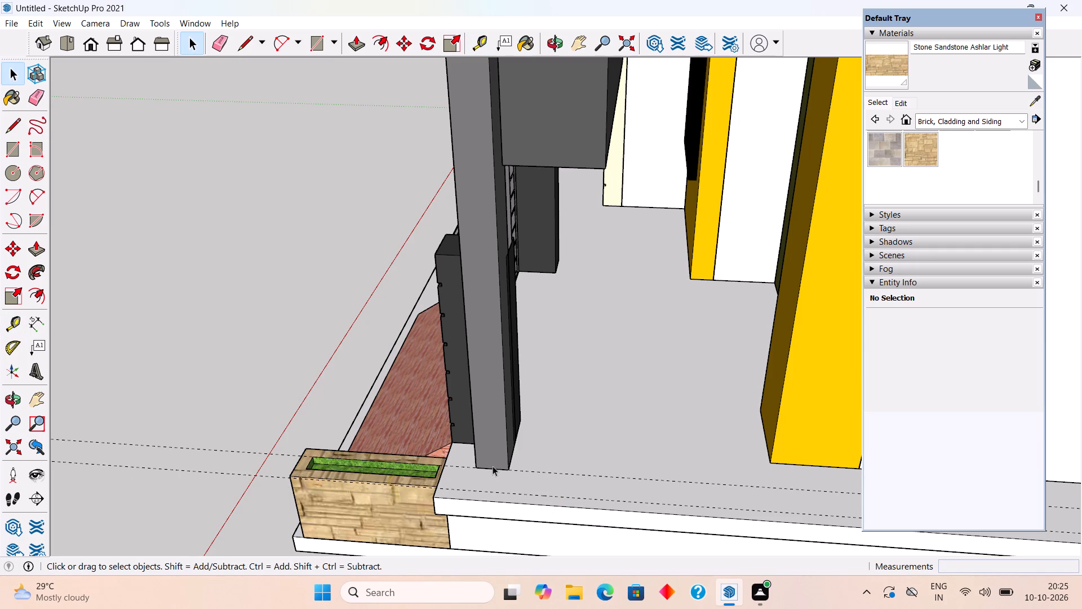
Place a crossing guide along the gate-side base edge of the tall grey column, running over the slab's side edge.
key(t)
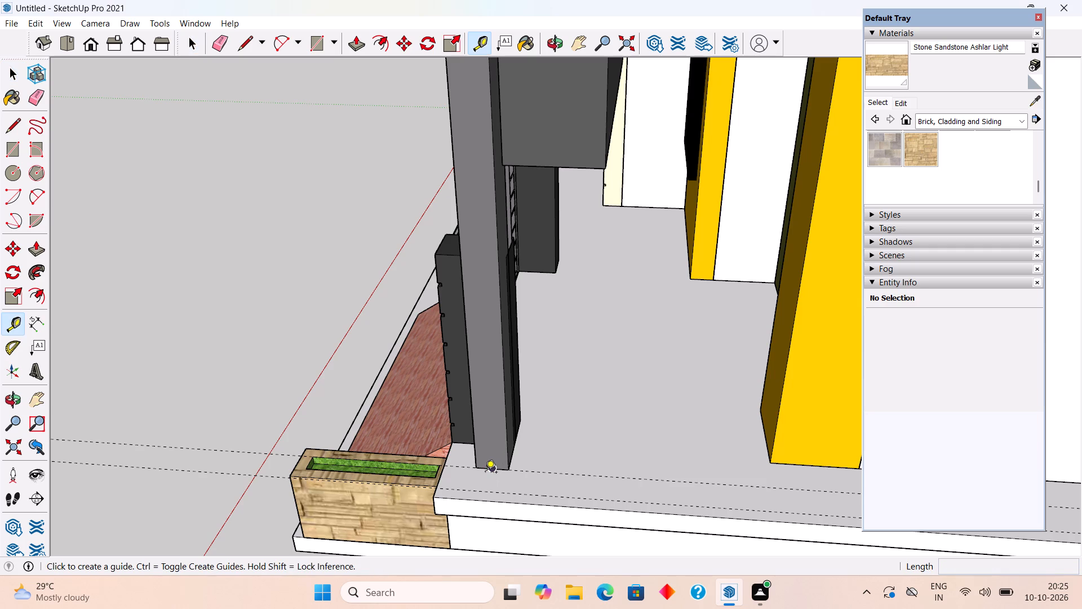
double_click(478, 470)
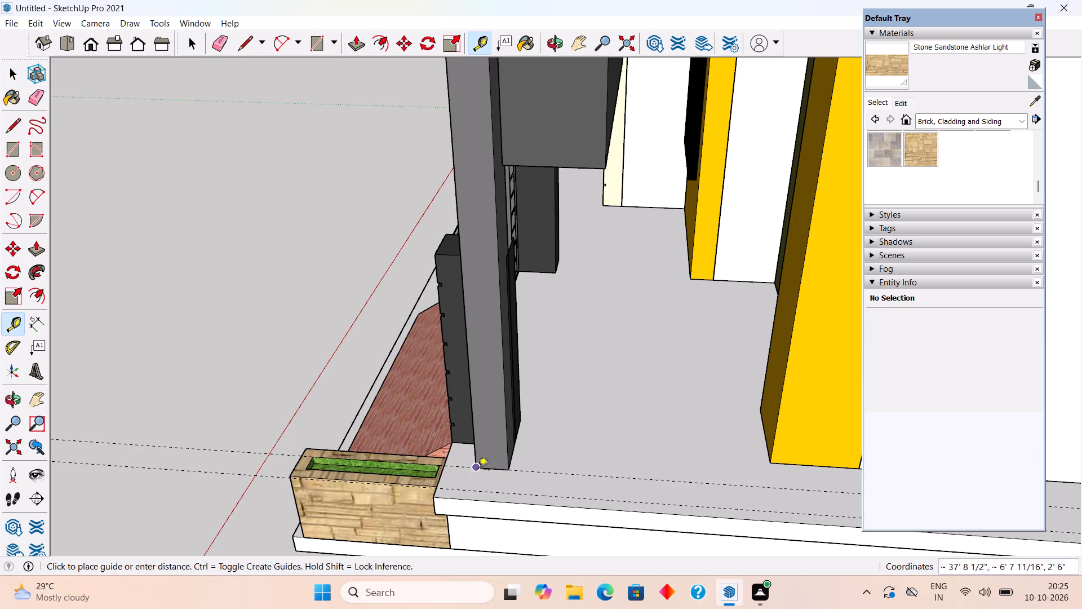
middle_drag(478, 470, 620, 456)
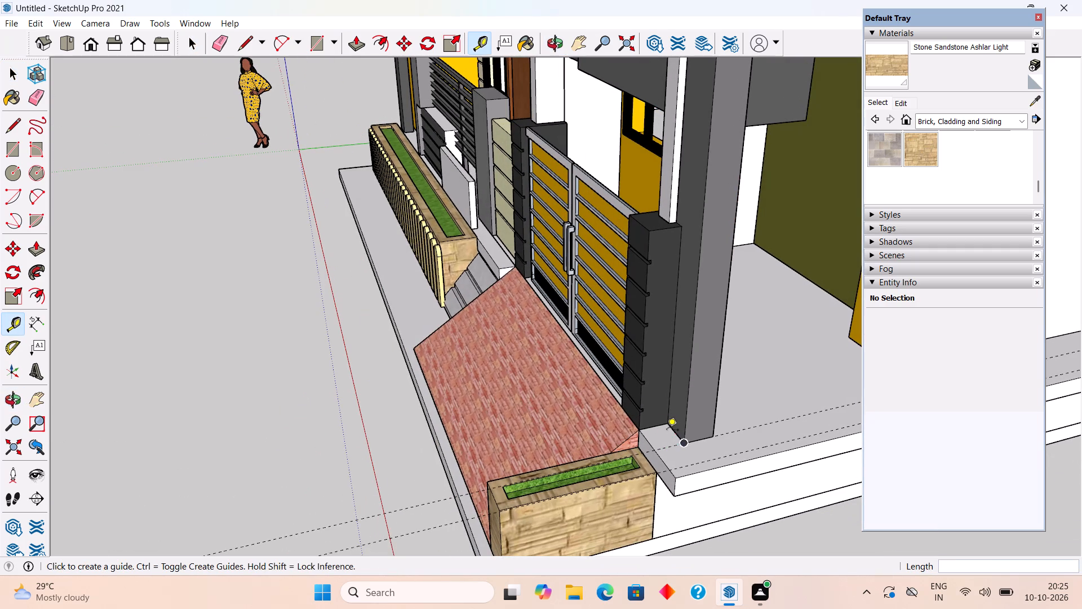
double_click(677, 435)
key(space)
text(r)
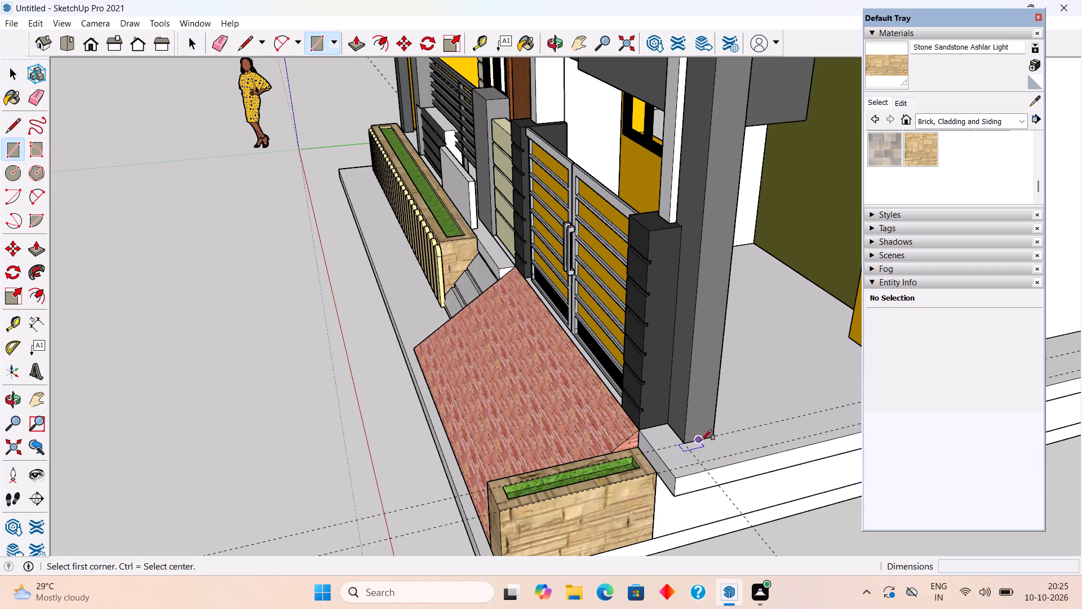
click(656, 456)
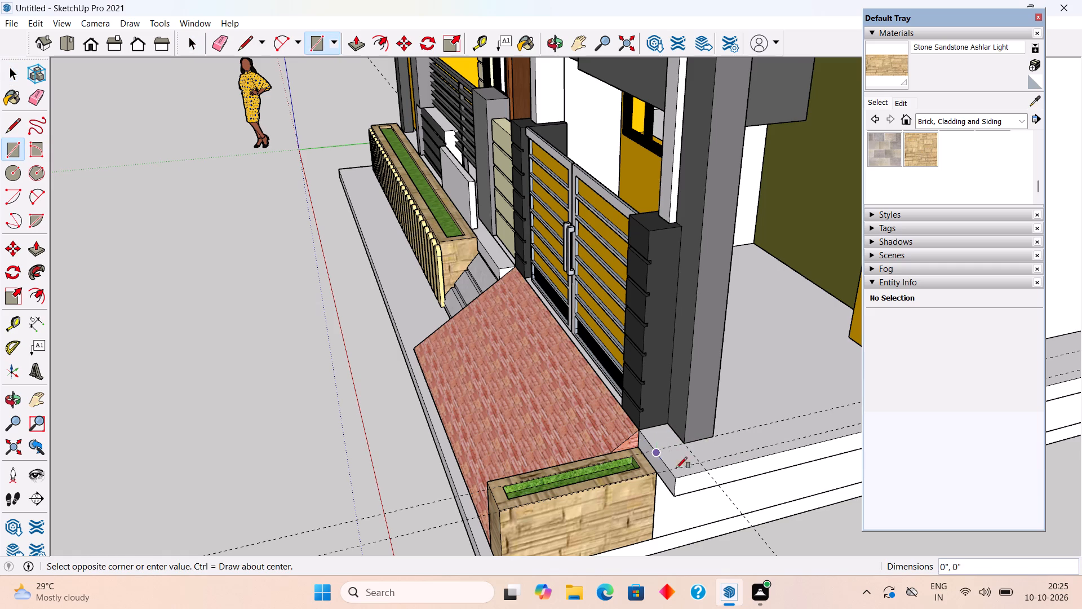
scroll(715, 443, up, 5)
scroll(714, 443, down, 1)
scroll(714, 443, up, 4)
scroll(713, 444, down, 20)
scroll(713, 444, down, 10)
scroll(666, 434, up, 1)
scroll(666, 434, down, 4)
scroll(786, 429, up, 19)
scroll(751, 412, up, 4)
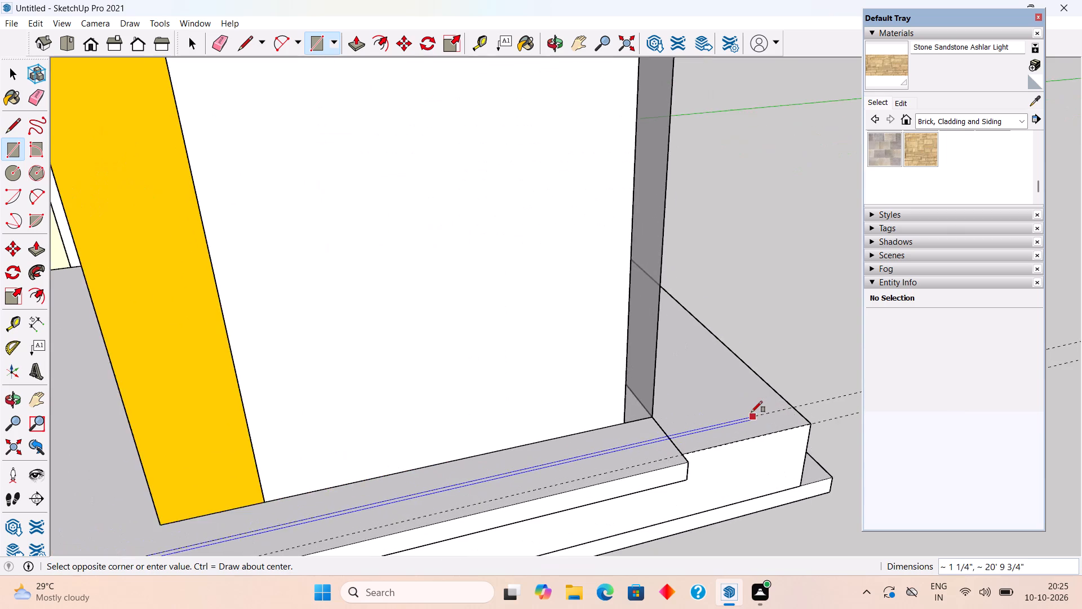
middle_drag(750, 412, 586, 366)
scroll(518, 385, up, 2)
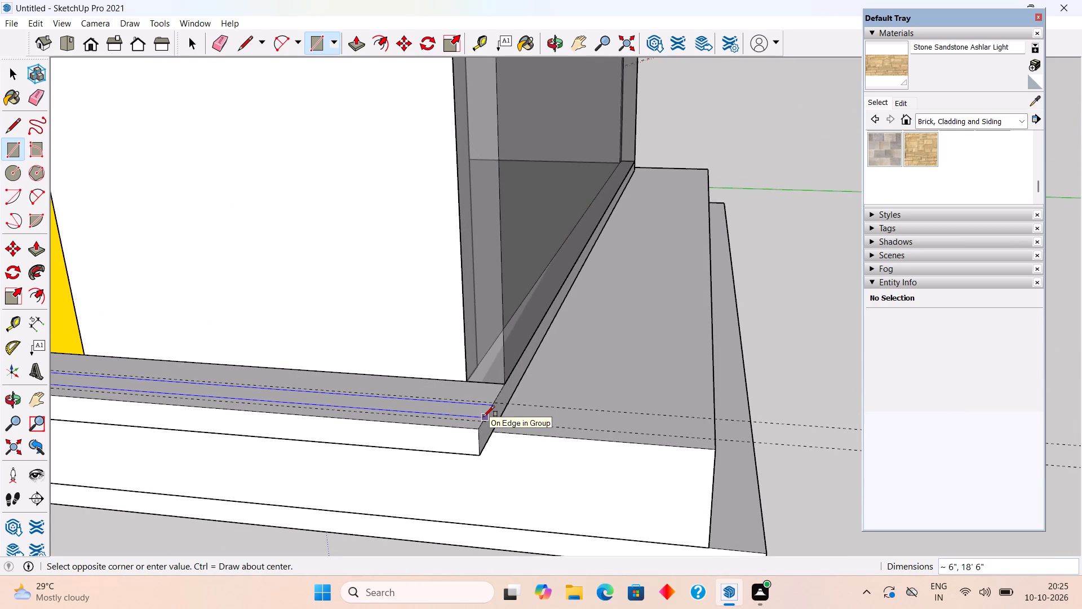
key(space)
Delete the translucent wall group that closes the back of the ground floor.
scroll(586, 346, down, 9)
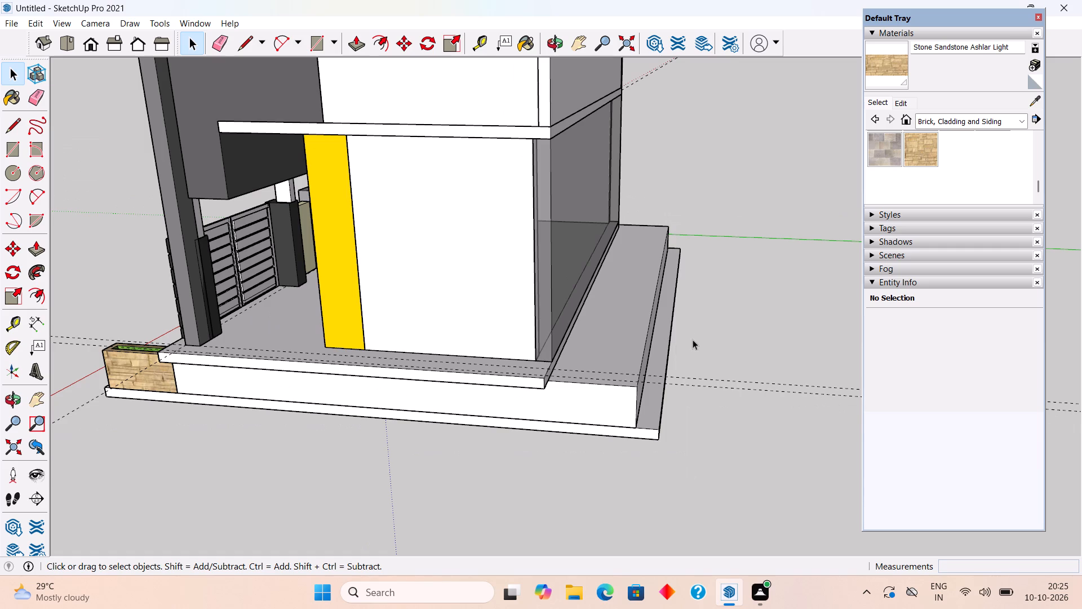
click(697, 336)
middle_drag(698, 336, 320, 374)
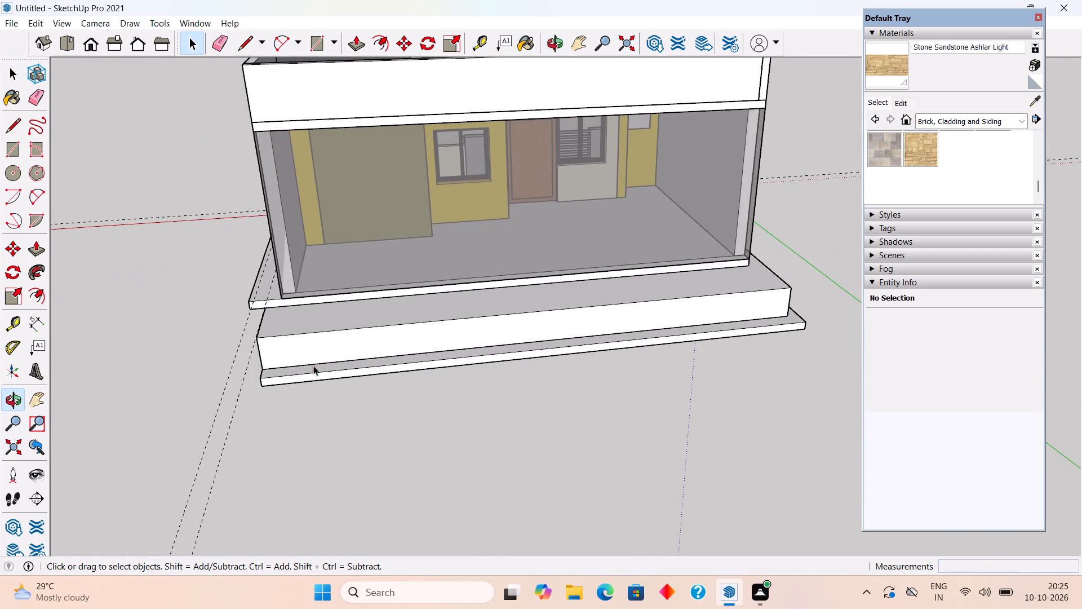
click(383, 238)
key(Delete)
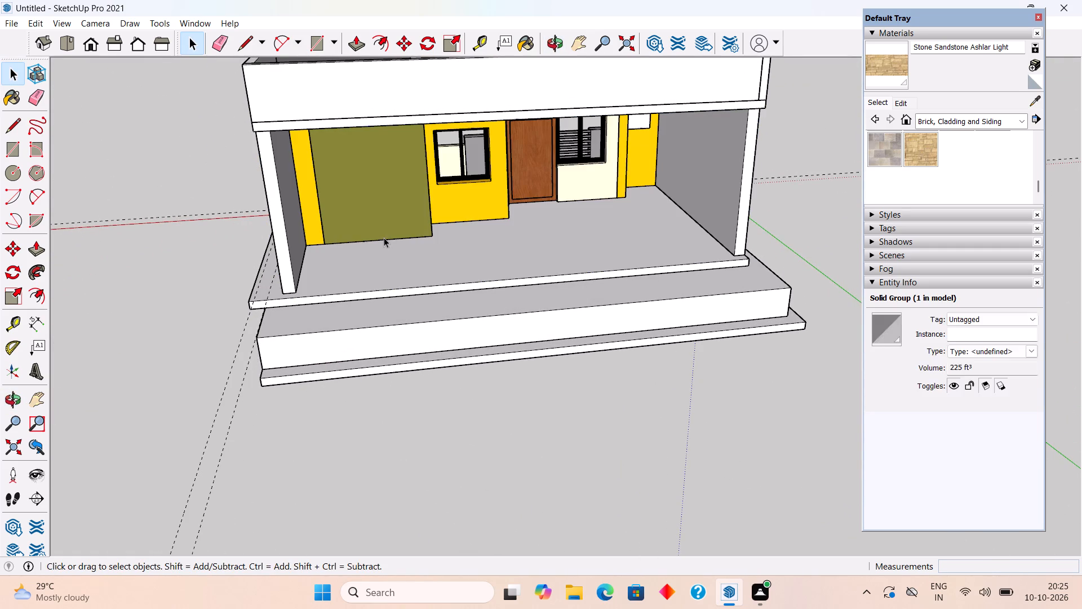
Draw a 30' by 10' rectangle across the ground floor's open back, from one side wall's top outer corner to the other's base.
middle_drag(385, 339, 340, 380)
middle_drag(326, 272, 489, 214)
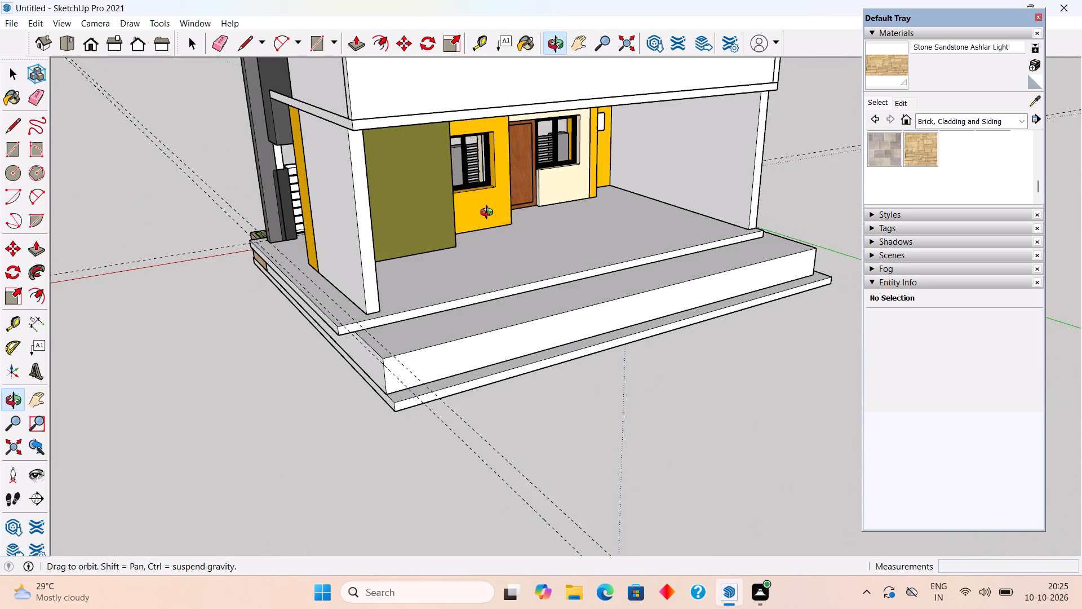
middle_drag(489, 214, 494, 213)
key(r)
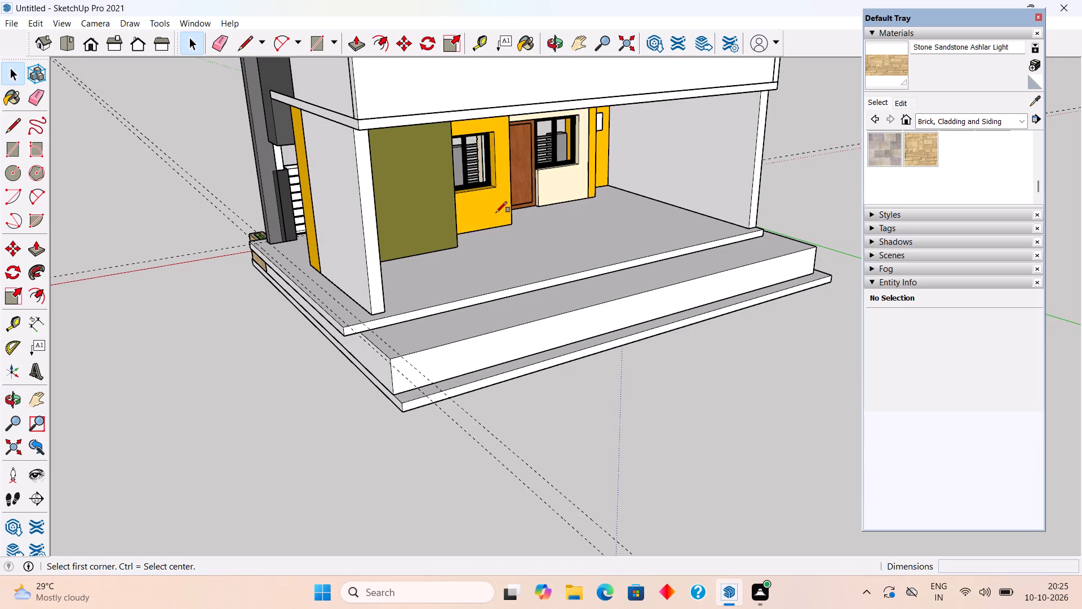
middle_drag(396, 138, 336, 257)
scroll(345, 234, down, 5)
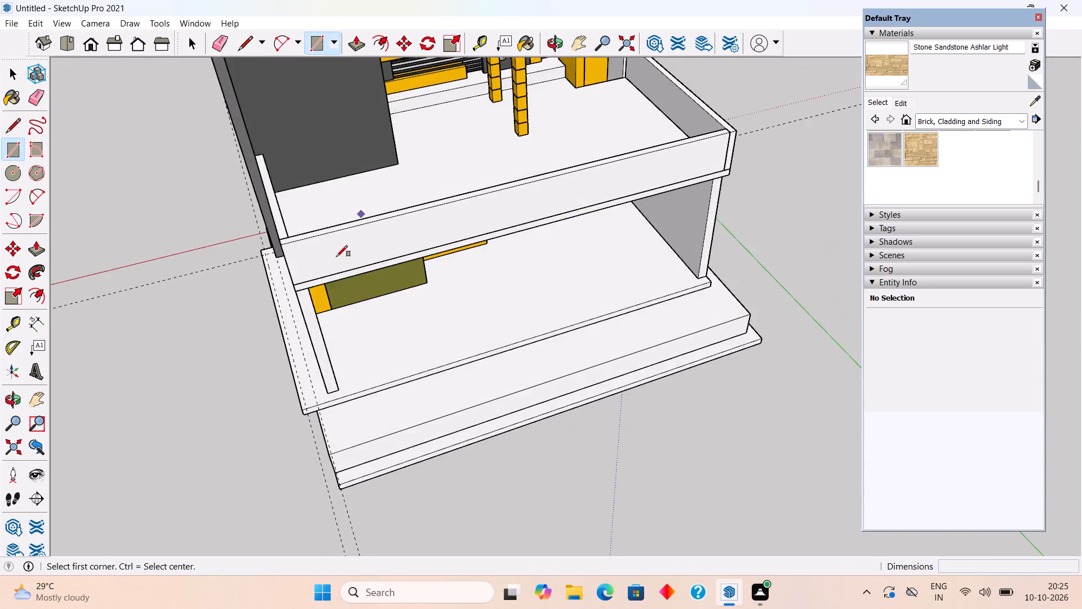
scroll(336, 257, down, 2)
middle_drag(444, 370, 415, 239)
scroll(412, 242, up, 5)
middle_drag(424, 234, 416, 152)
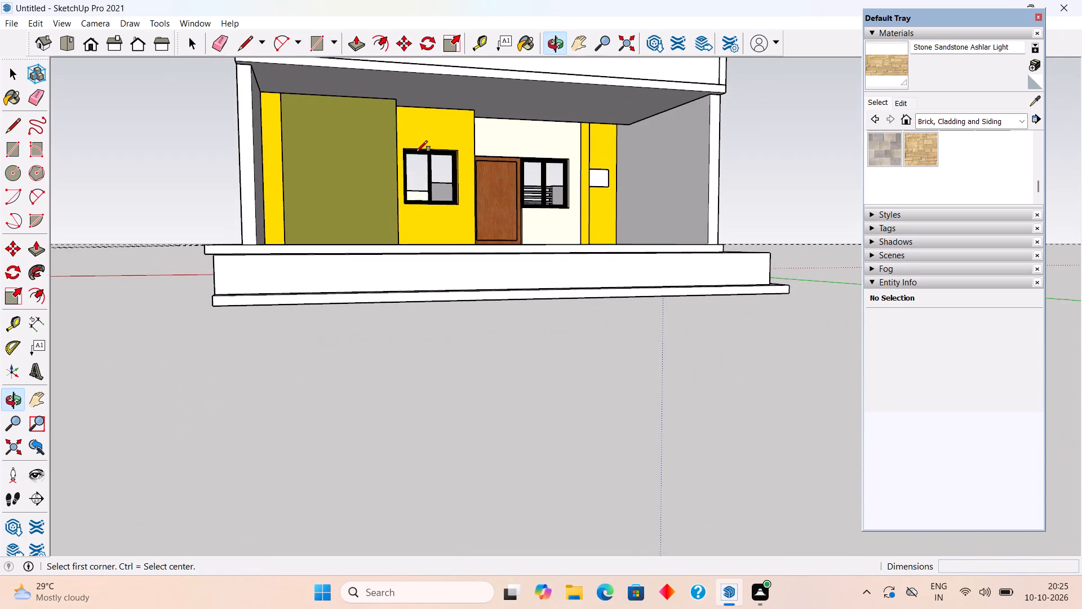
scroll(416, 151, up, 2)
scroll(410, 149, down, 4)
scroll(264, 81, up, 9)
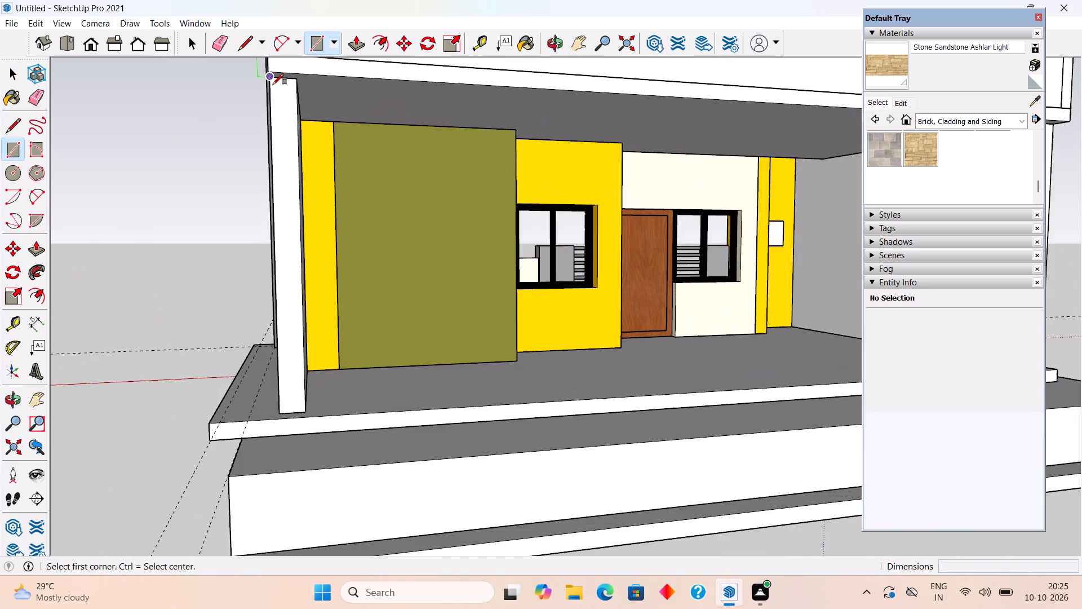
scroll(273, 85, up, 4)
click(270, 76)
scroll(304, 183, down, 13)
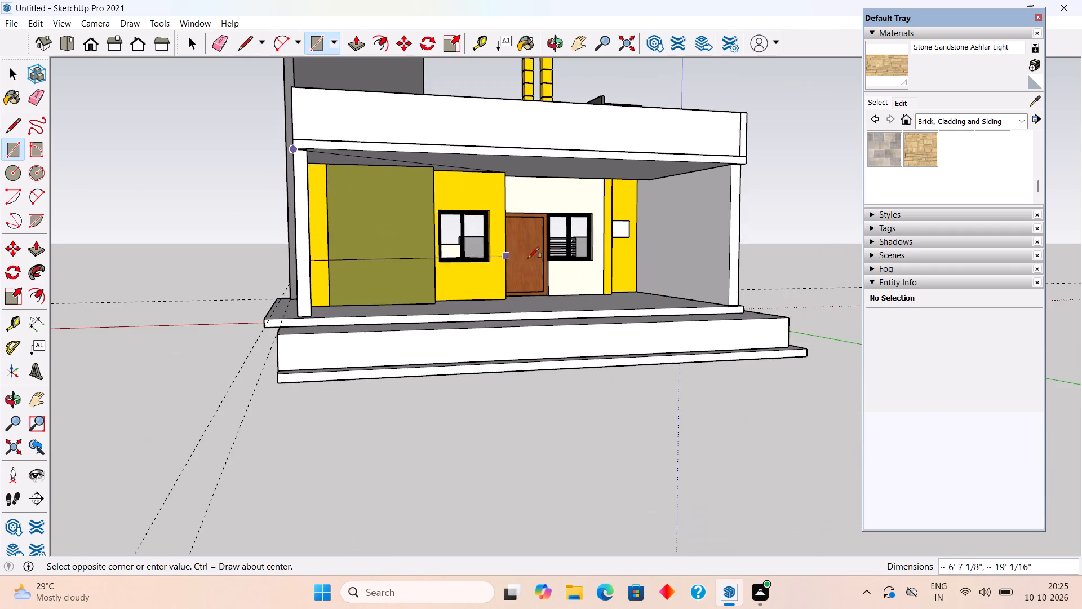
scroll(677, 257, up, 4)
scroll(778, 307, up, 5)
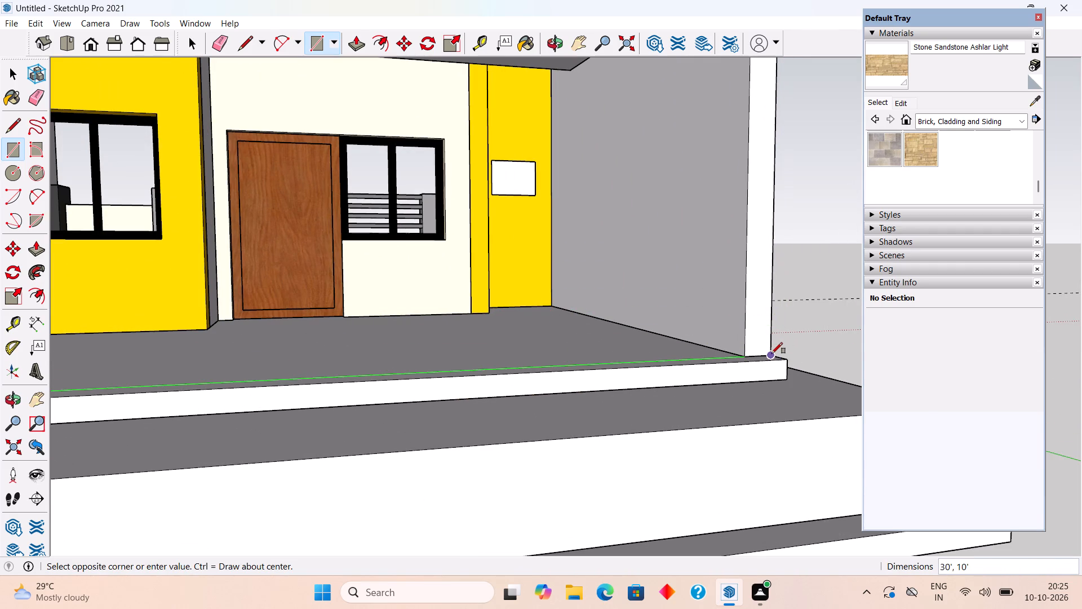
click(771, 354)
Push/Pull the new rear wall face outward 9" to the edge of the floor slab.
key(space)
click(632, 289)
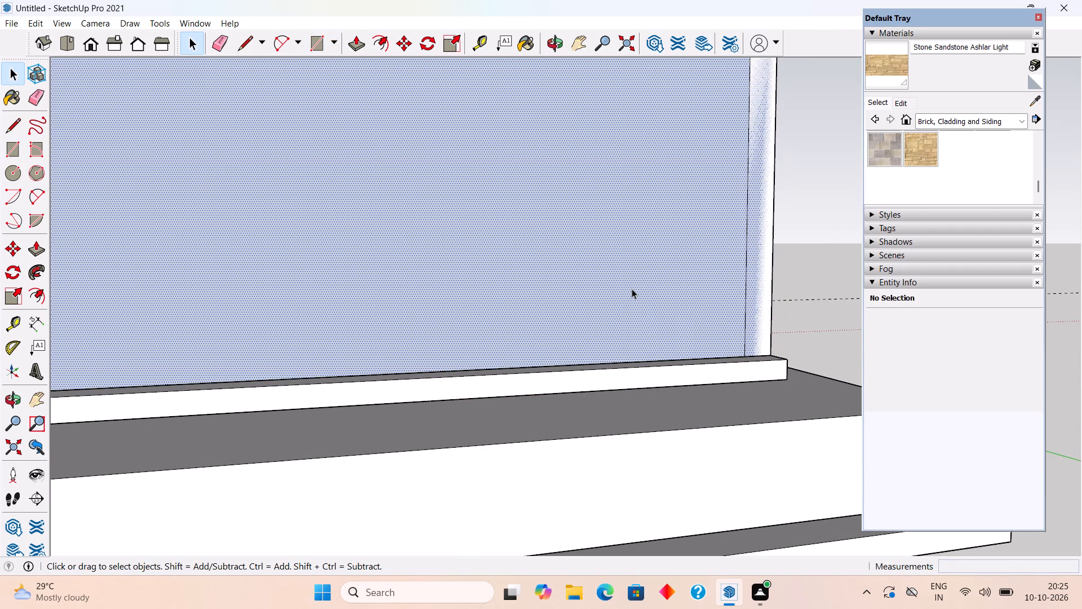
key(p)
click(632, 289)
middle_drag(629, 334, 650, 243)
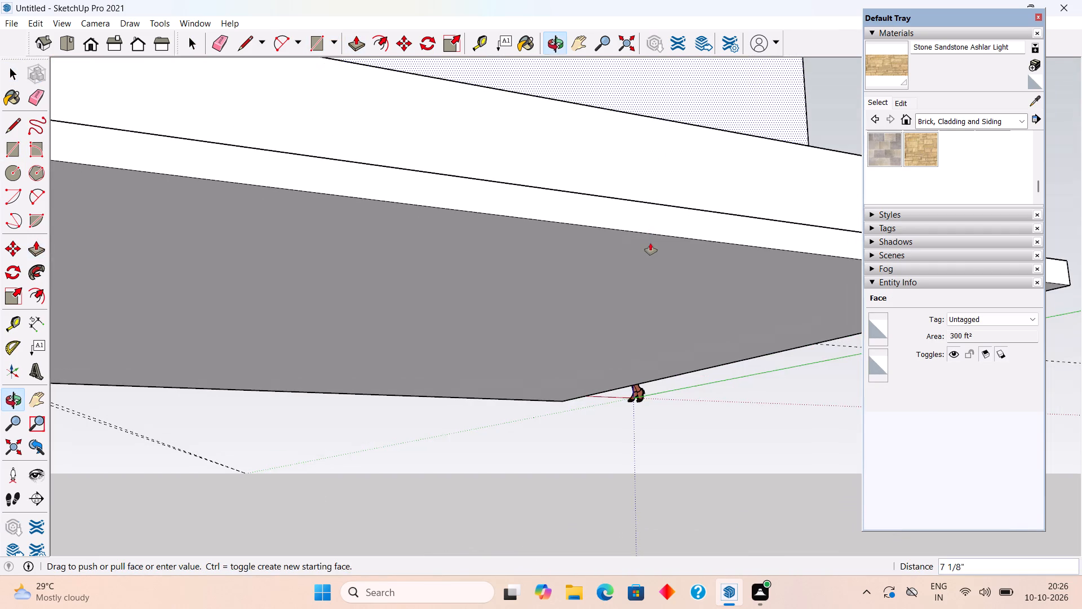
middle_drag(651, 224, 652, 350)
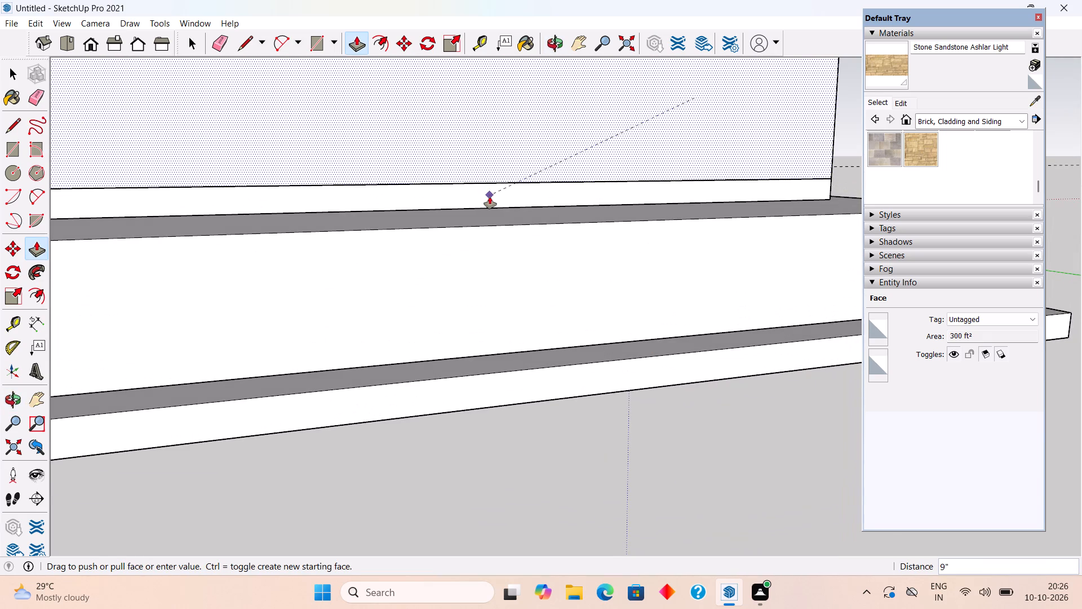
click(490, 197)
key(space)
Make the whole new rear wall into a group.
triple_click(535, 103)
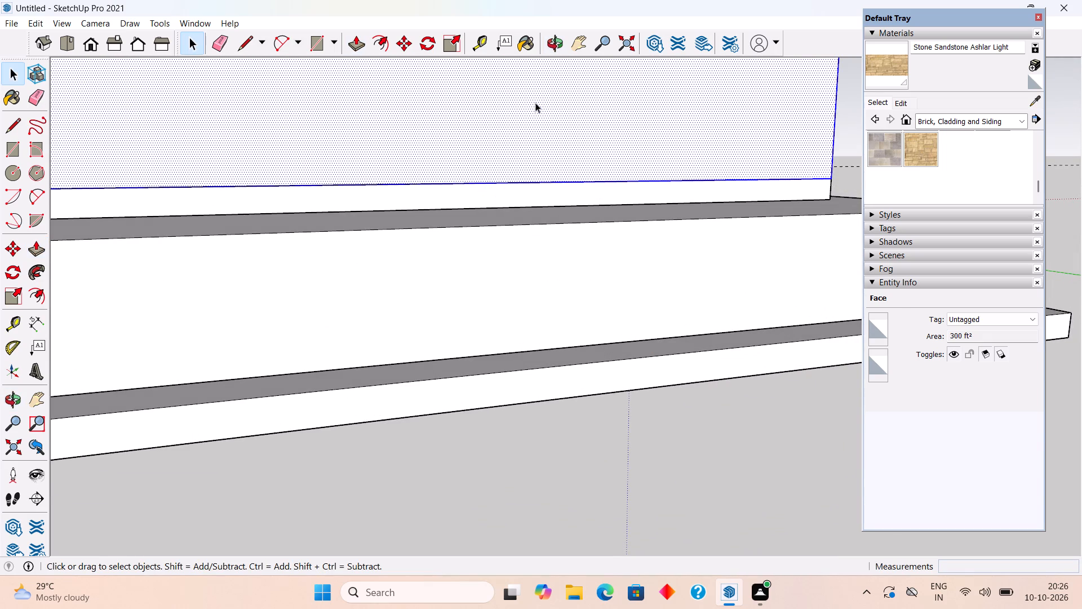
right_click(535, 103)
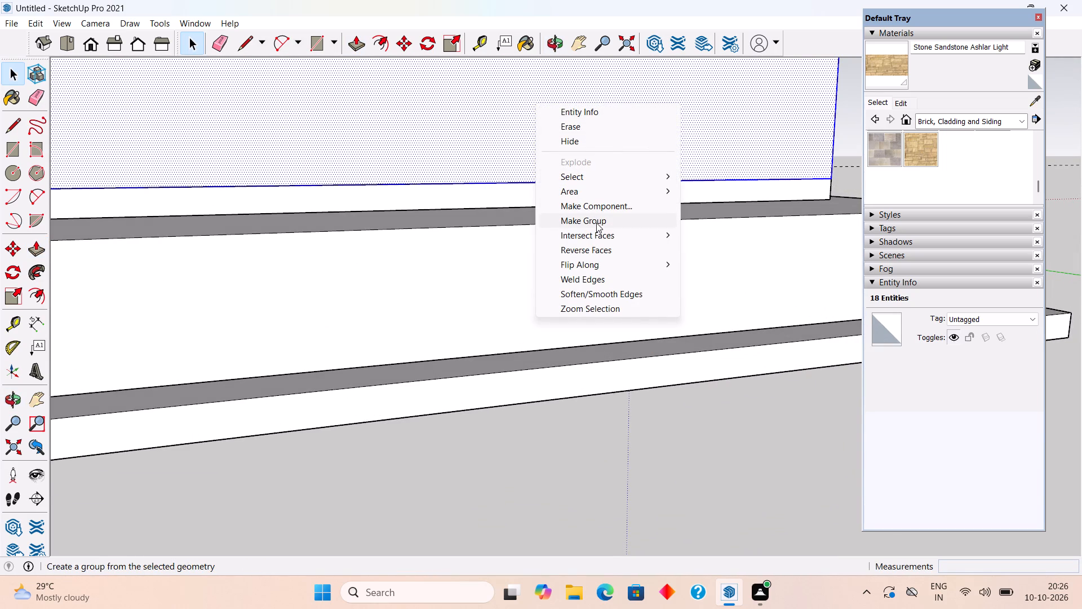
click(596, 223)
click(657, 417)
Inside the plinth group, push the projecting rear face inward about 4' until flush with the floor slab's rear edge.
triple_click(467, 258)
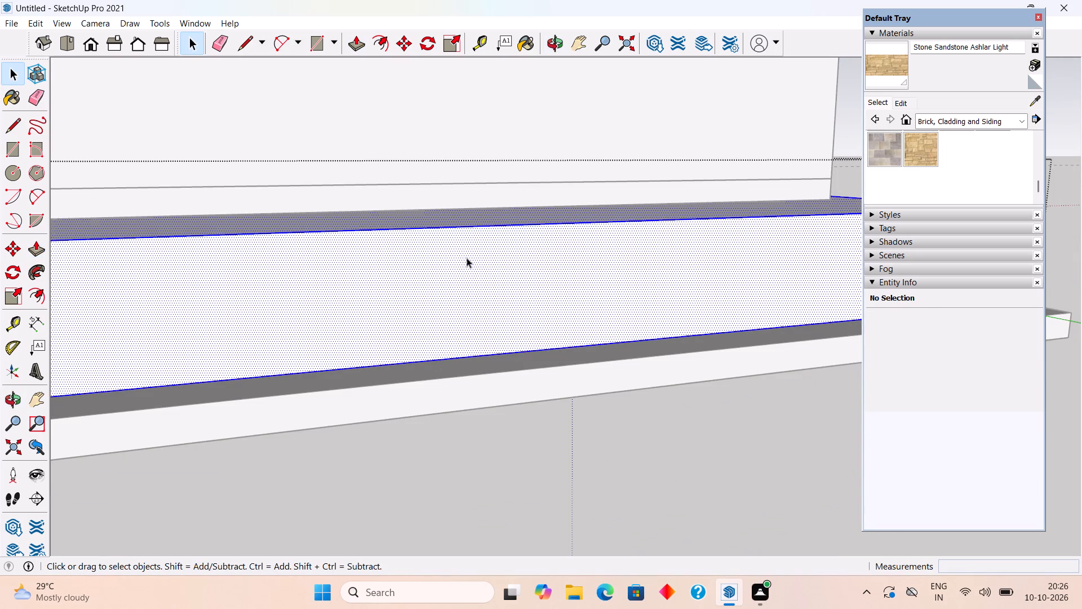
key(p)
click(467, 258)
click(486, 141)
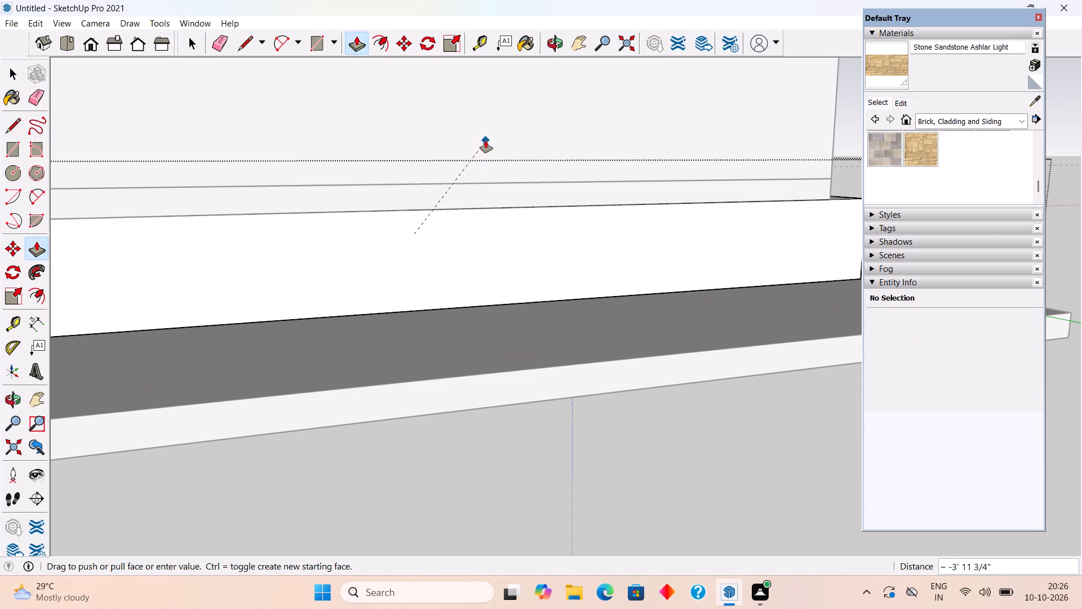
drag(496, 199, 526, 320)
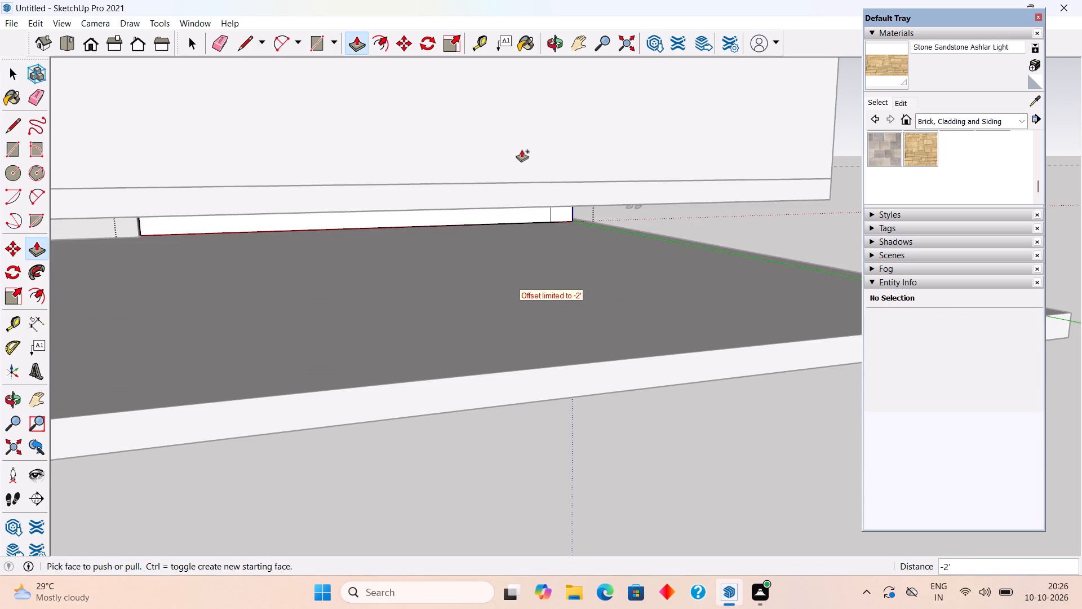
key(ctrl+z)
click(544, 227)
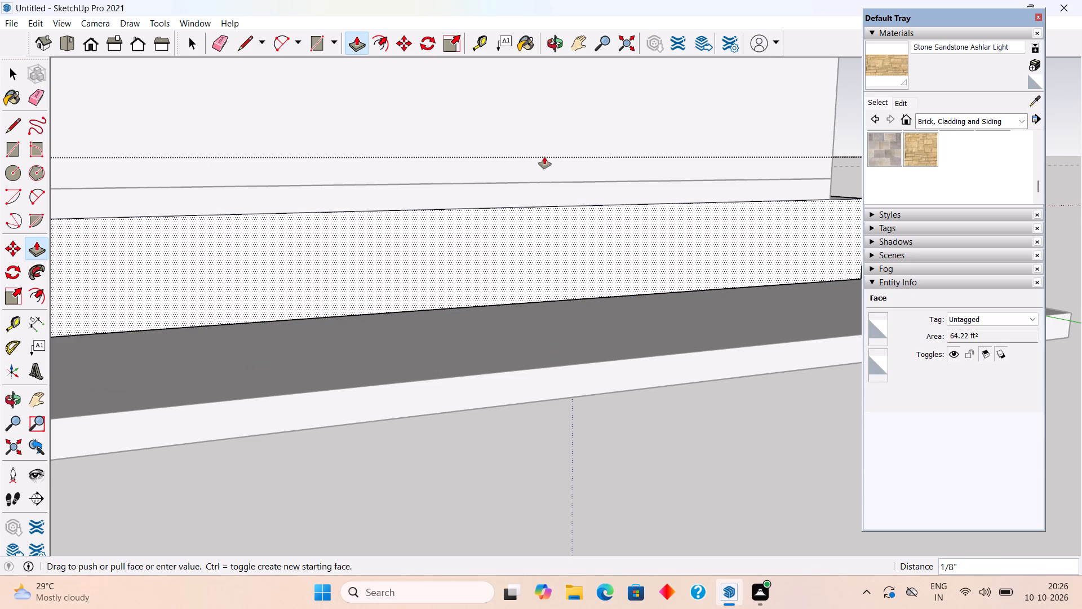
click(544, 157)
key(space)
Inside the bottom base slab group, push the rear face inward until it is flush with the plinth above.
triple_click(602, 366)
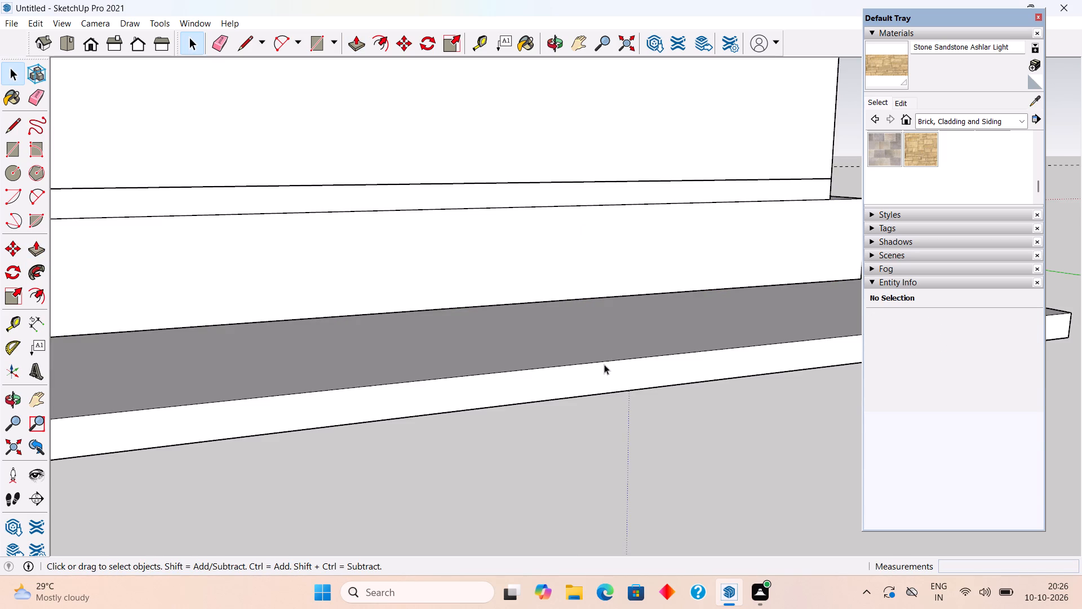
key(p)
click(607, 369)
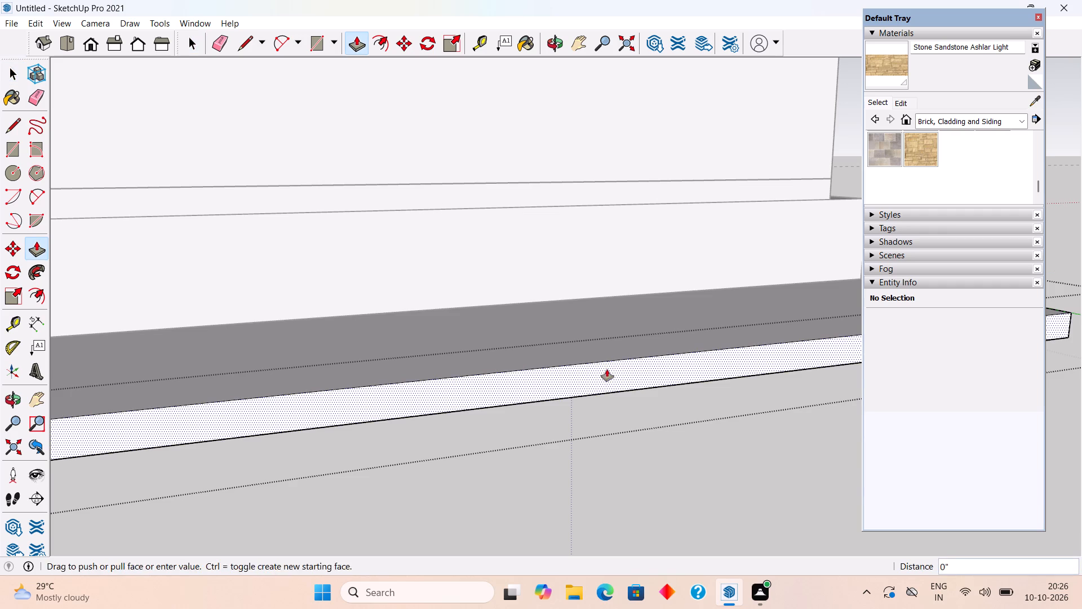
click(622, 369)
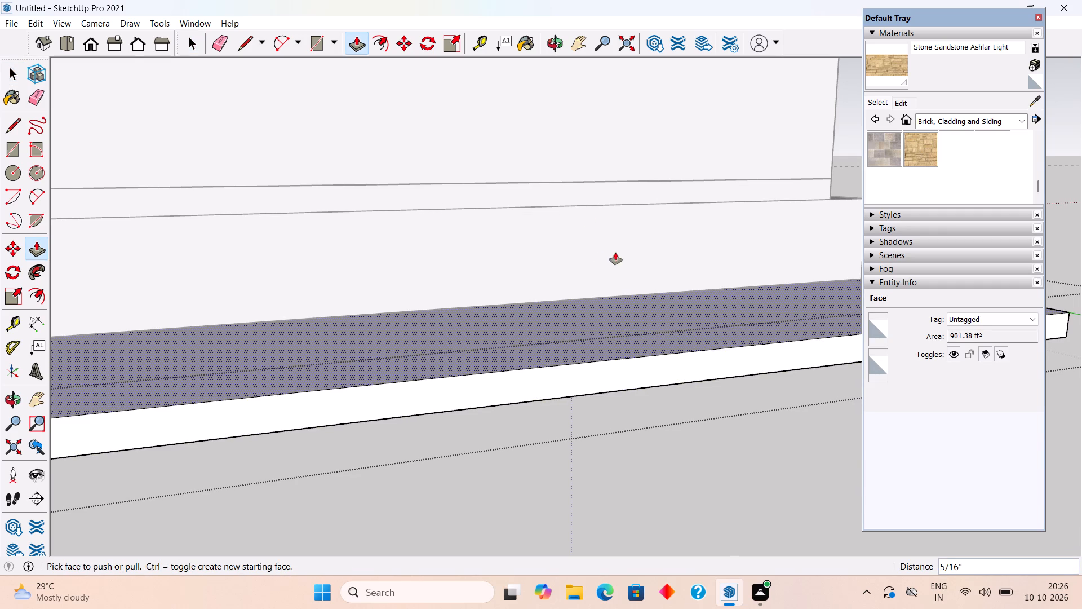
drag(635, 364, 637, 195)
key(space)
click(663, 383)
Draw a rectangle about 9" by 18' 6" between the guides along the floor slab's side edge, from the planter end to the rear edge.
scroll(311, 165, down, 8)
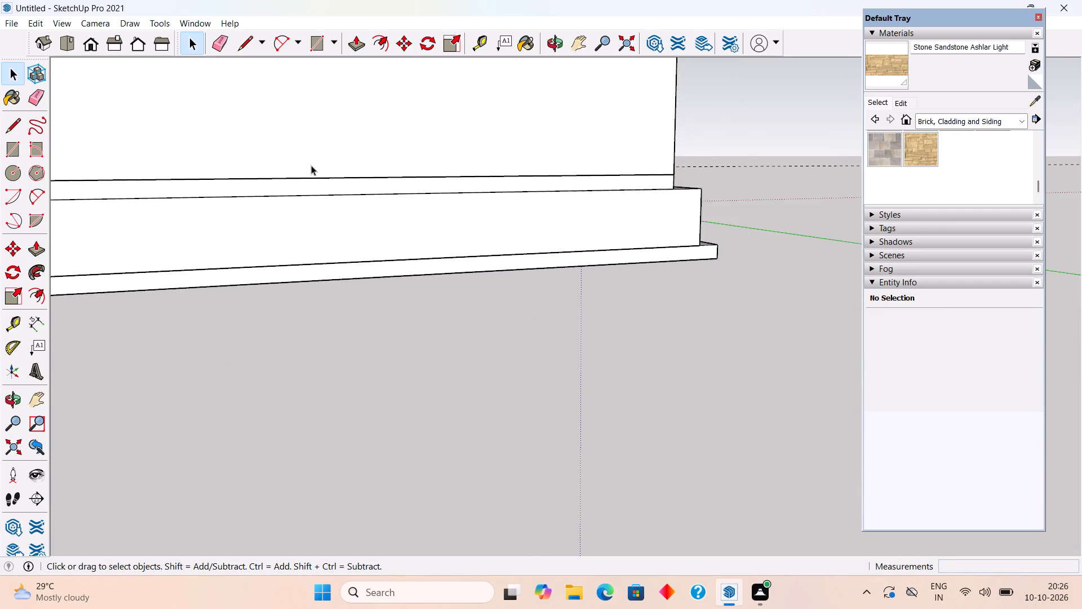
scroll(311, 165, down, 16)
middle_click(321, 229)
scroll(321, 229, down, 4)
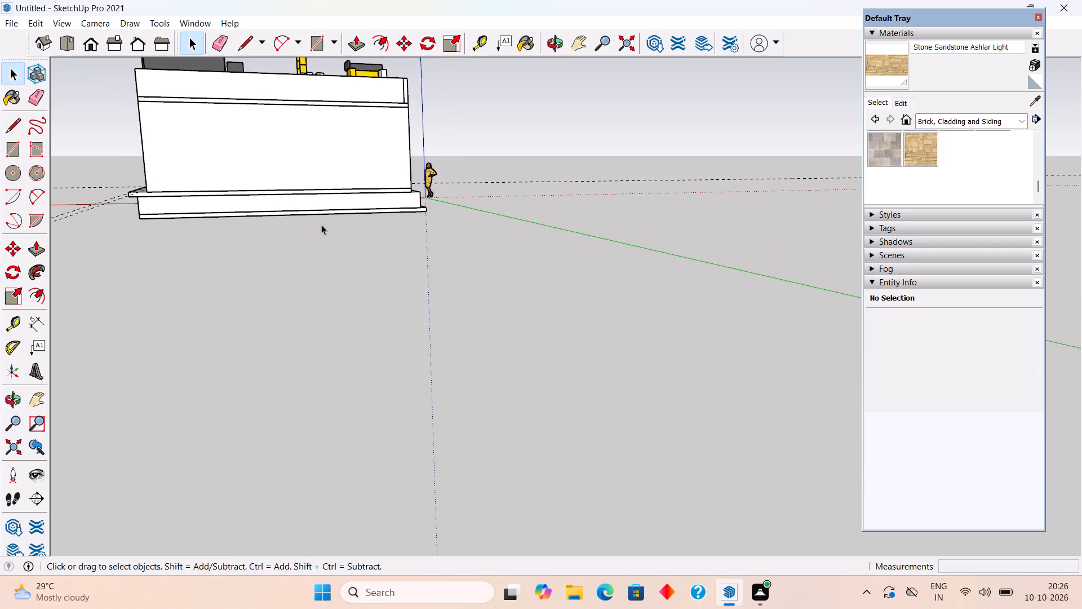
scroll(109, 179, up, 13)
middle_drag(228, 207, 353, 244)
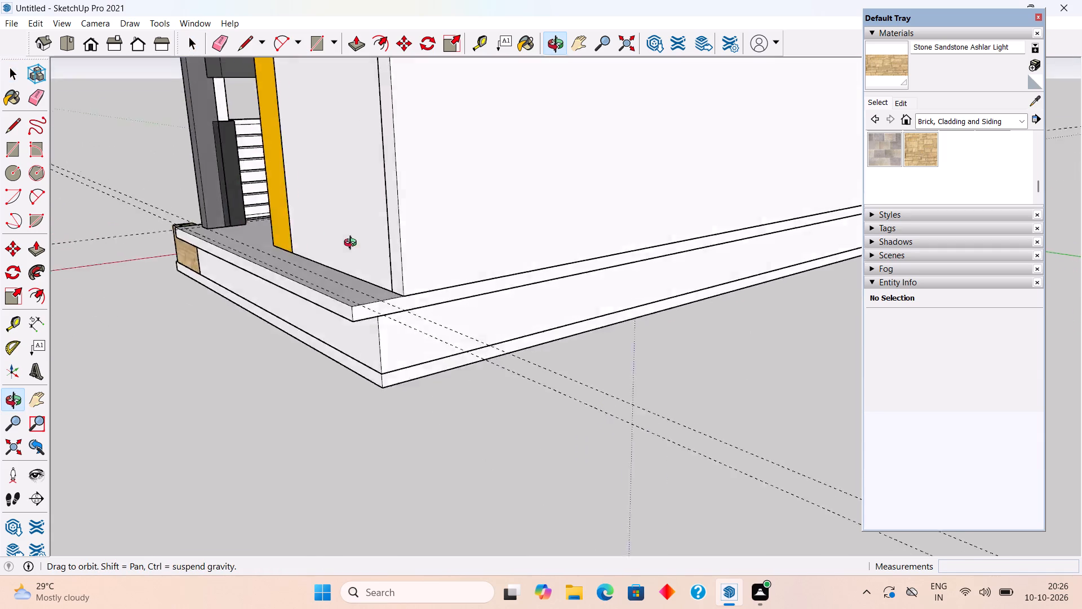
middle_drag(353, 244, 413, 265)
scroll(465, 352, up, 3)
middle_drag(525, 405, 595, 444)
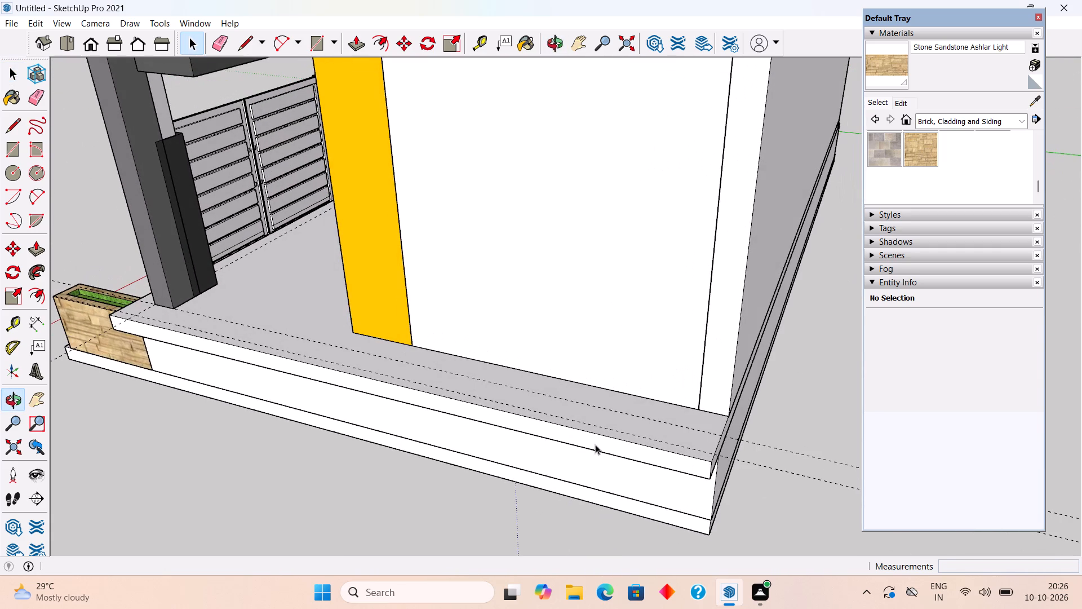
middle_drag(443, 416, 444, 458)
scroll(191, 372, up, 5)
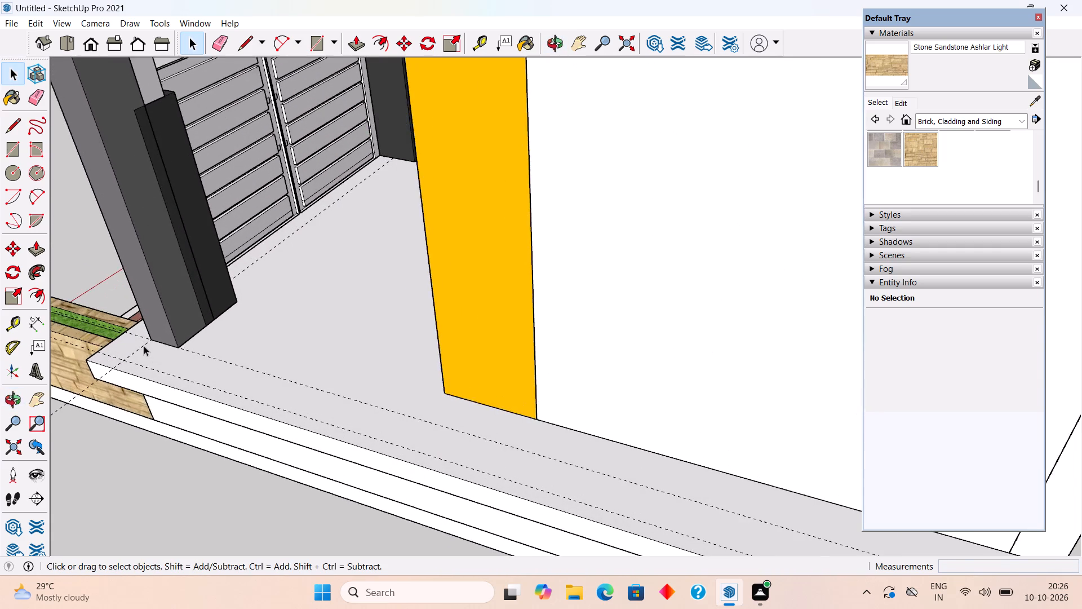
scroll(144, 346, up, 8)
key(r)
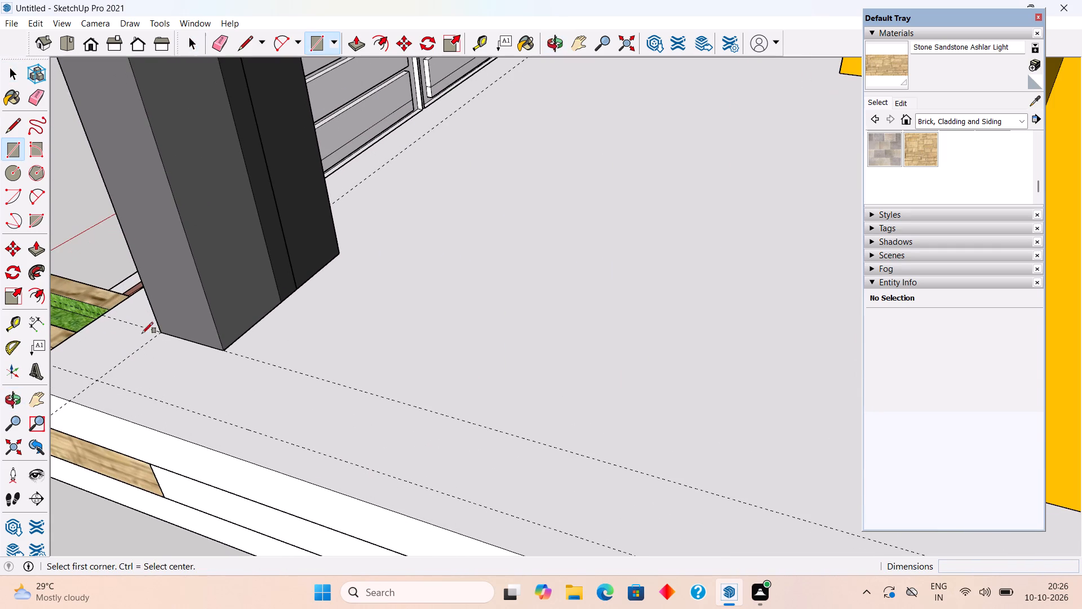
click(107, 316)
scroll(232, 360, down, 9)
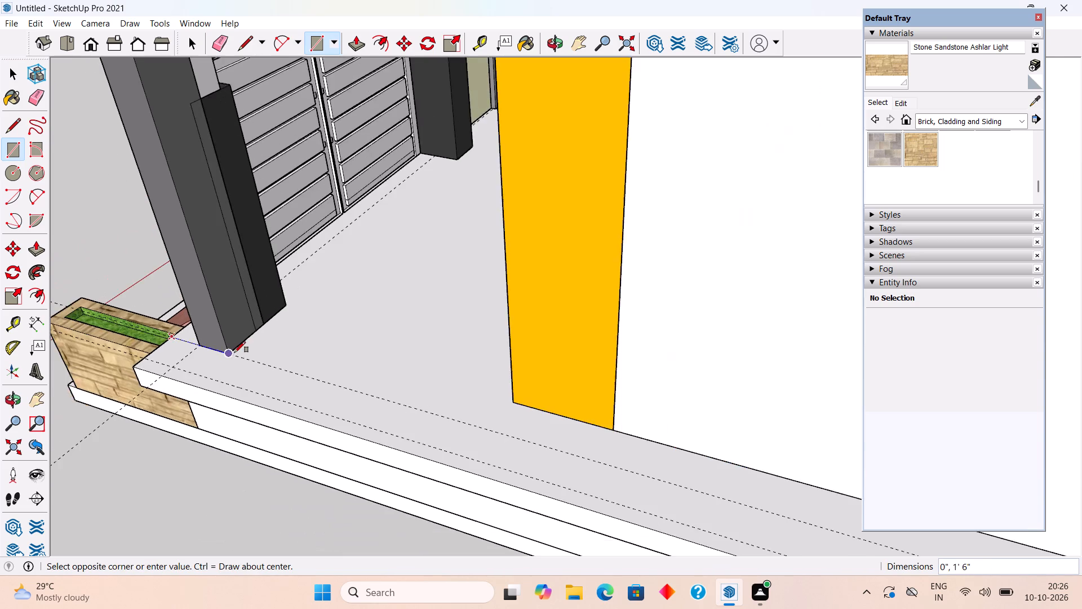
scroll(234, 352, down, 11)
scroll(509, 446, up, 5)
click(534, 442)
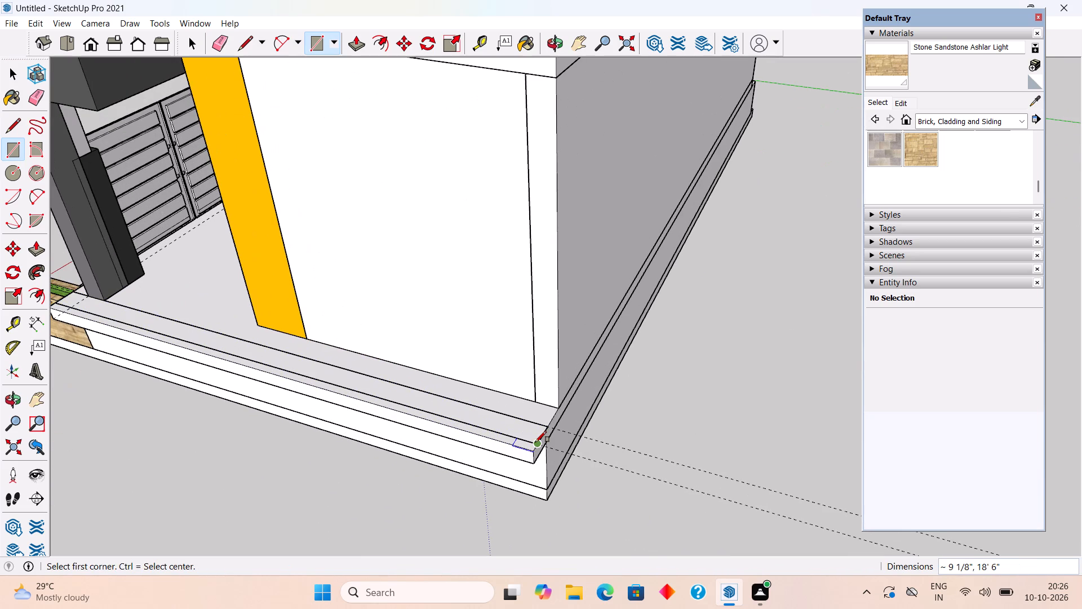
Push/Pull the new side strip on the floor slab up 3' to form a low parapet wall.
key(space)
click(520, 430)
key(p)
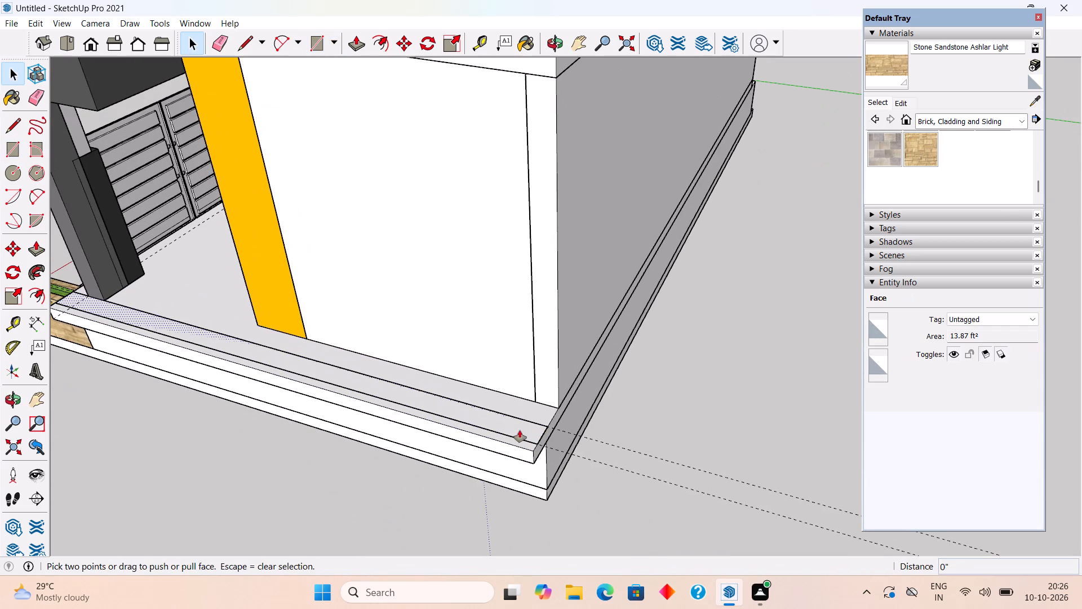
click(520, 430)
text(3')
key(Return)
Make the whole low parapet wall into a group.
key(space)
triple_click(520, 381)
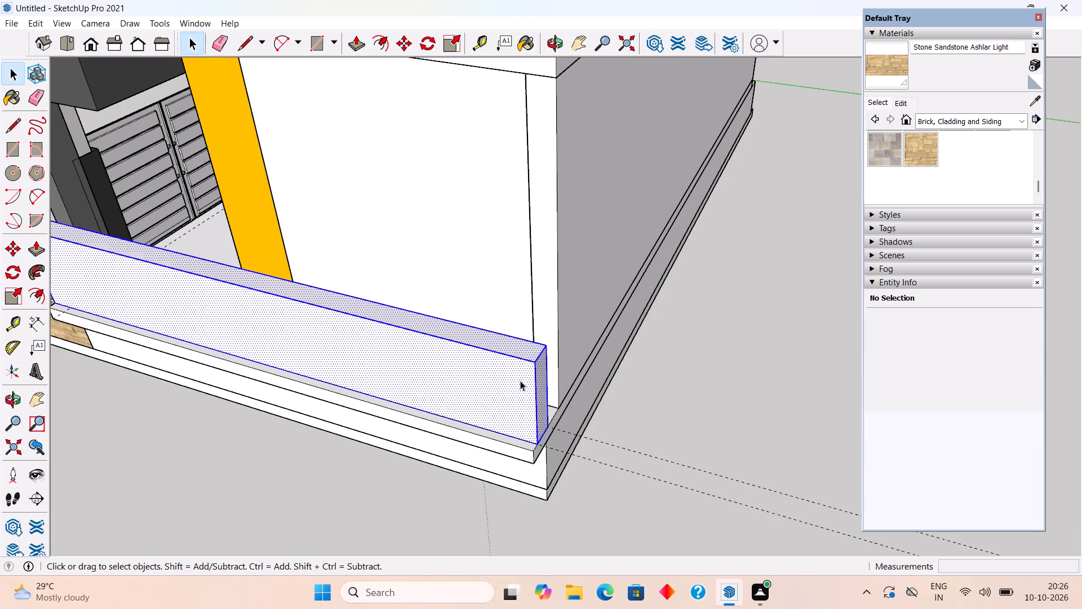
right_click(521, 381)
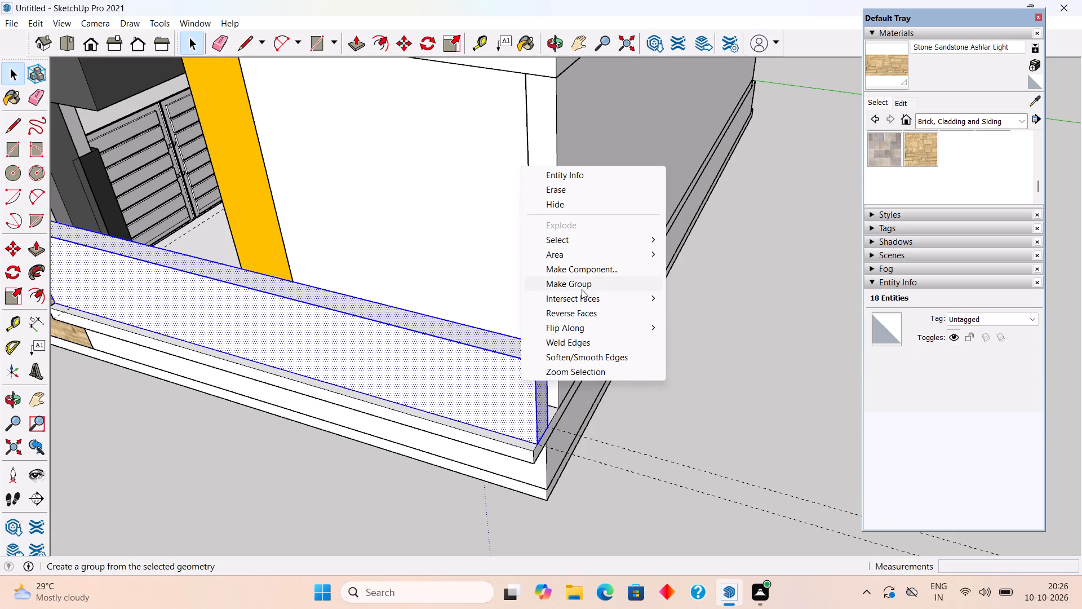
click(582, 289)
Place a vertical guide on the parapet's inner face, 6" in from its rear inner edge.
middle_drag(834, 390, 490, 434)
scroll(211, 167, up, 2)
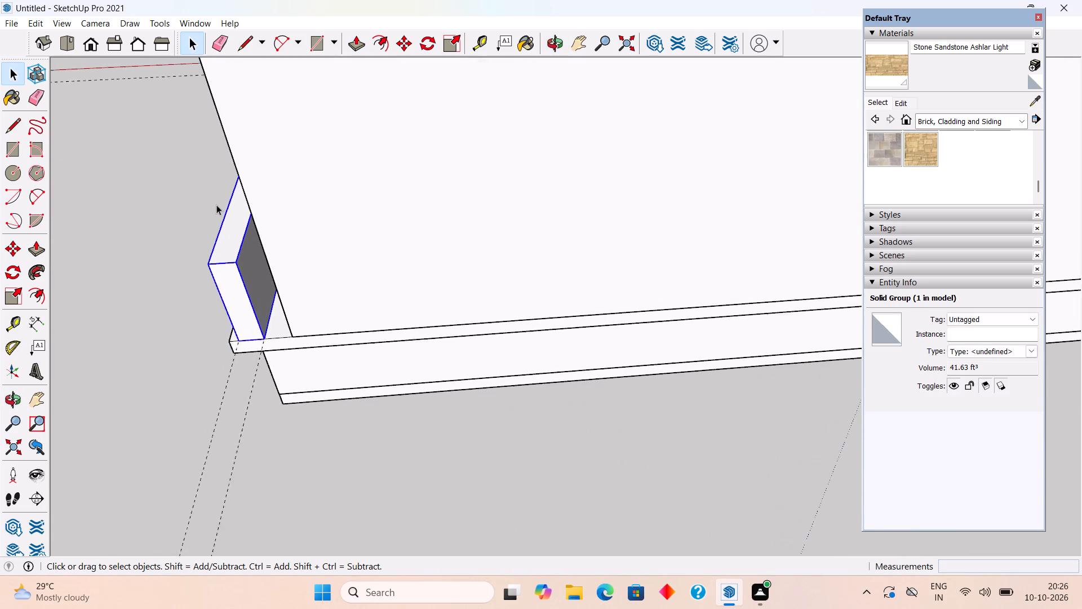
scroll(216, 205, up, 13)
key(r)
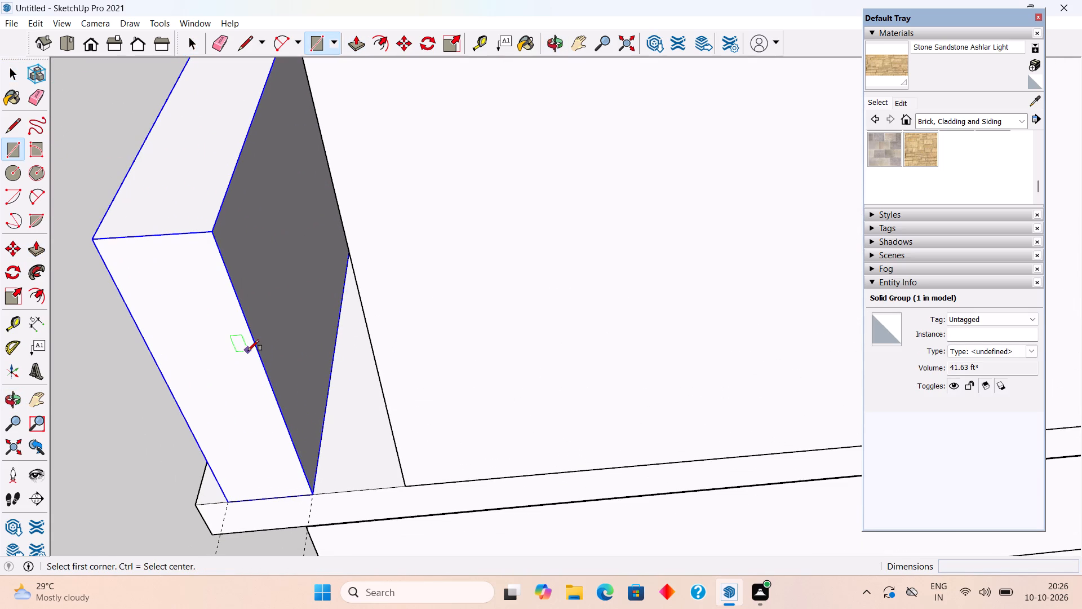
key(t)
click(258, 352)
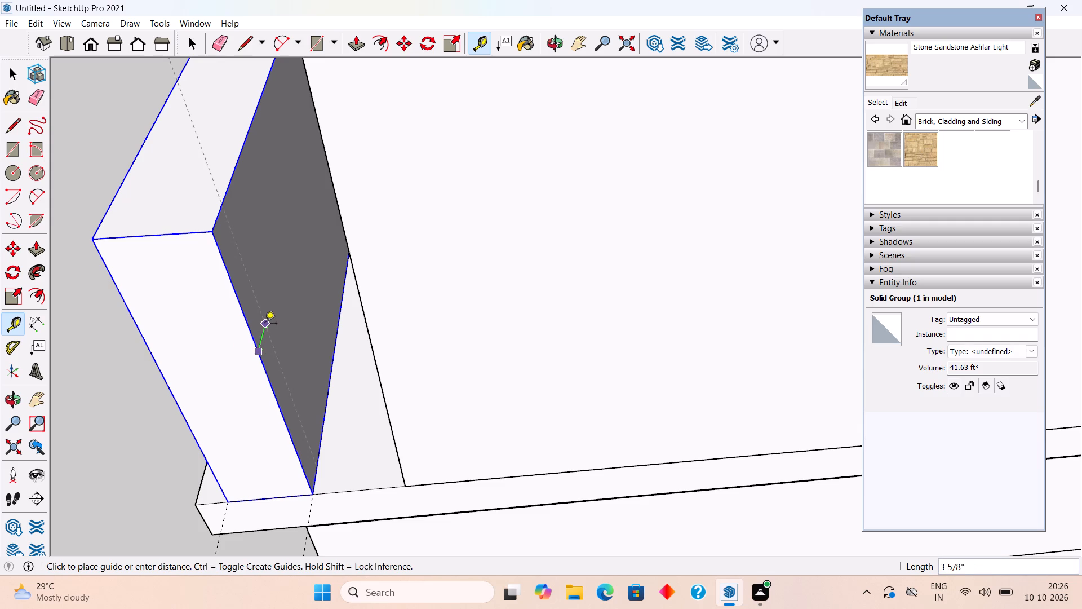
text(6")
key(Return)
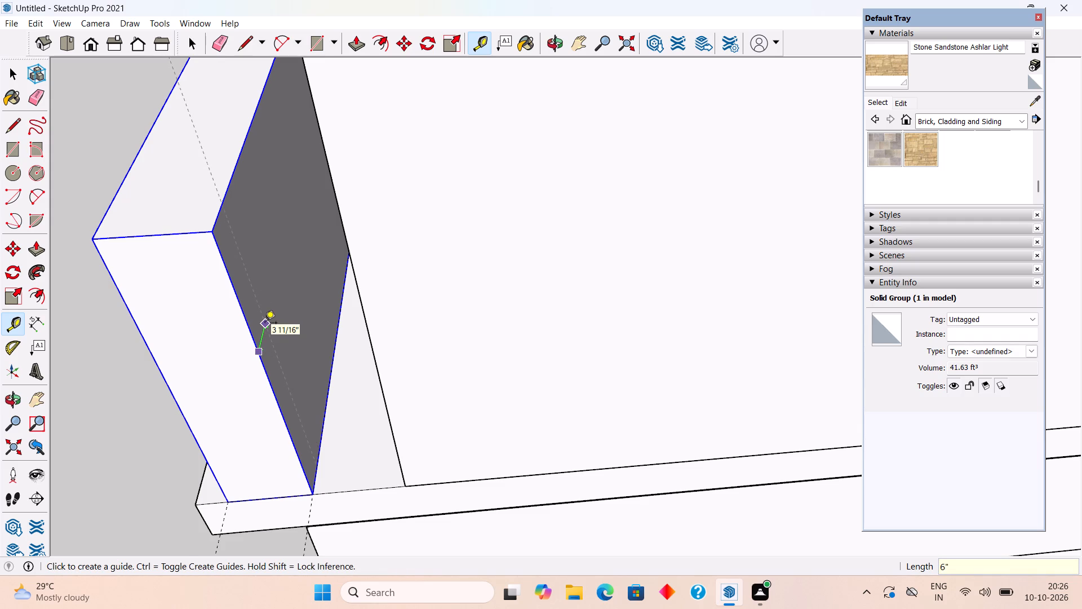
Inside the parapet group, draw a 3' vertical line along the guide, from the inner face's bottom edge to its top edge.
key(space)
key(l)
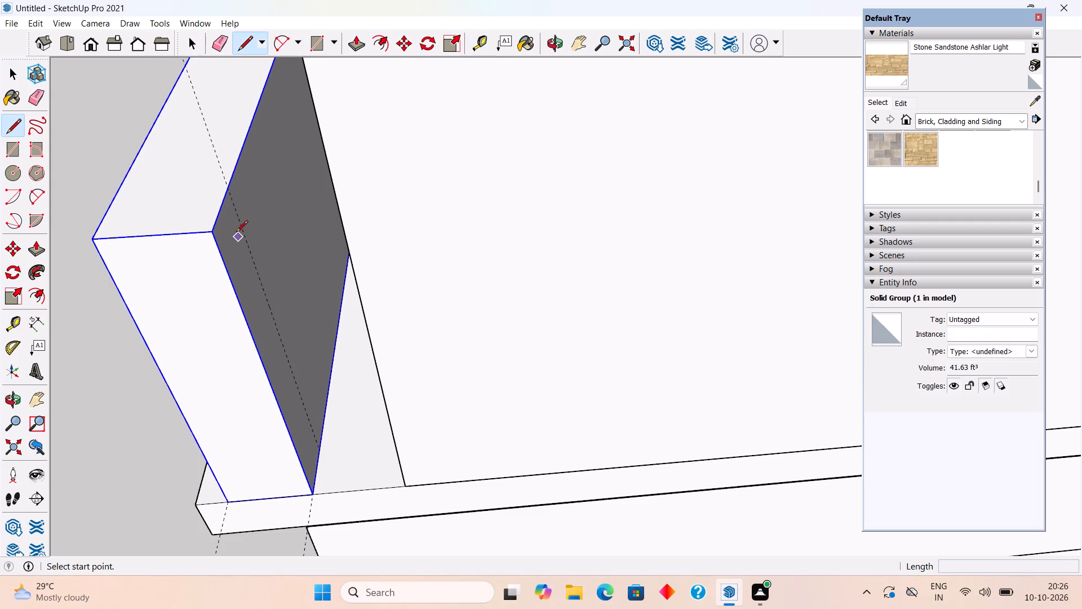
key(space)
double_click(243, 259)
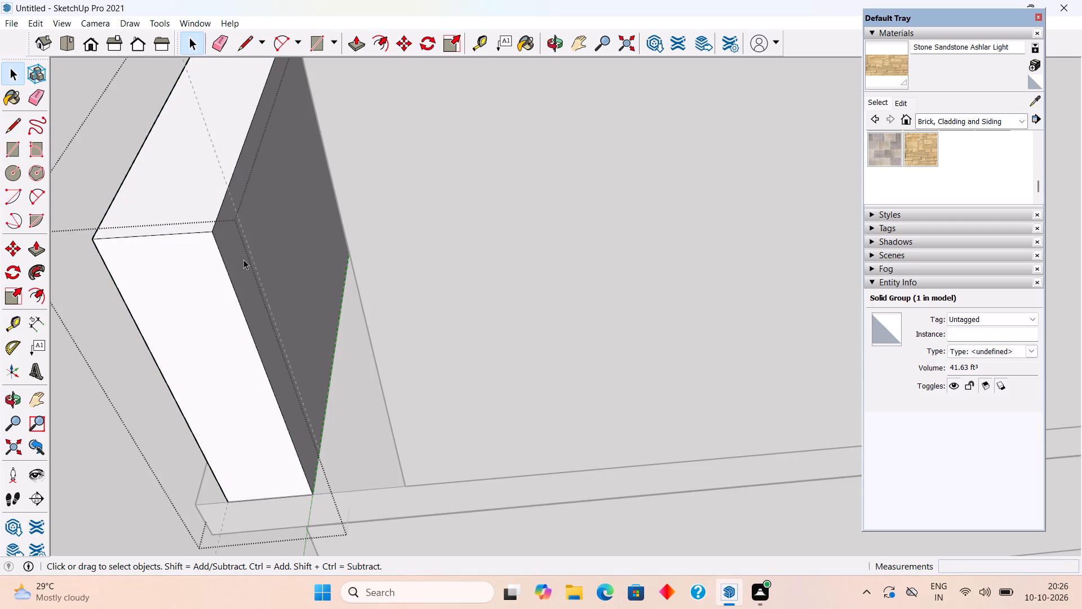
click(243, 259)
drag(243, 259, 195, 264)
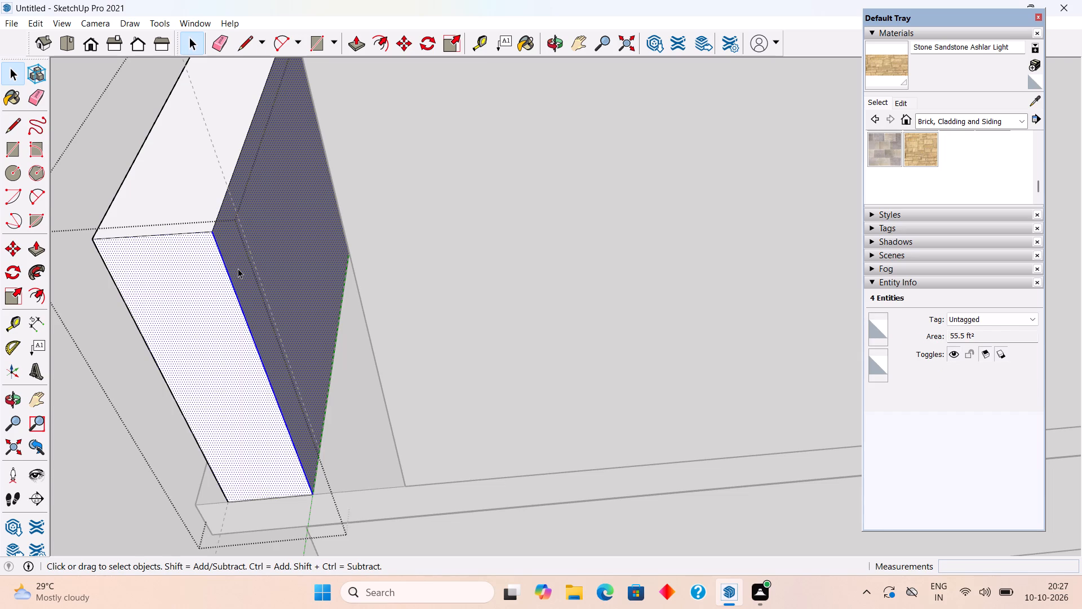
middle_drag(215, 270, 148, 264)
click(119, 232)
middle_drag(278, 273, 187, 263)
middle_drag(215, 261, 234, 264)
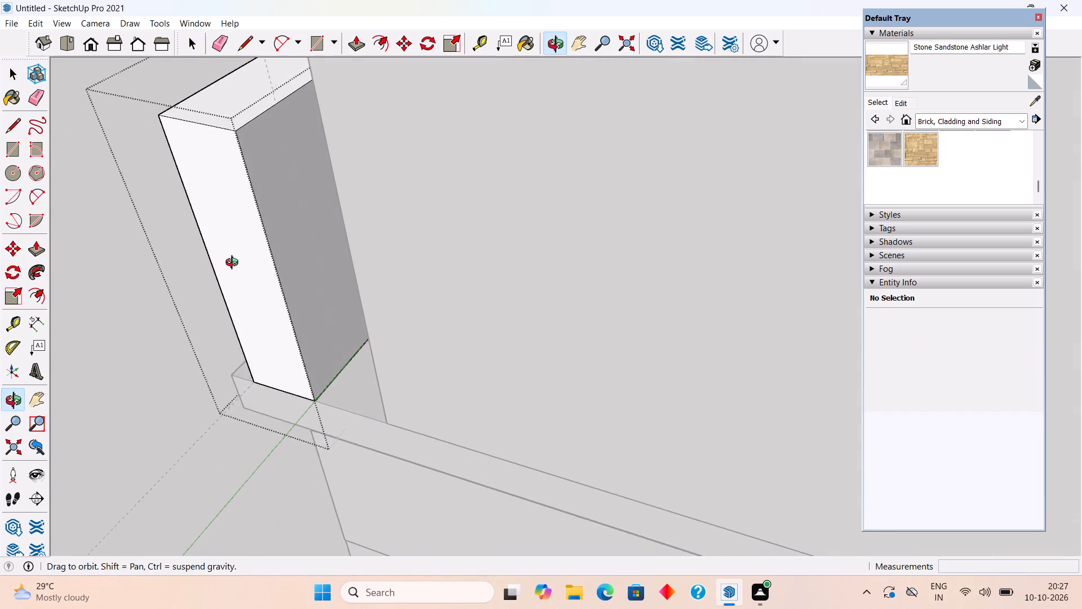
middle_drag(234, 264, 255, 273)
scroll(350, 305, up, 3)
scroll(381, 381, up, 3)
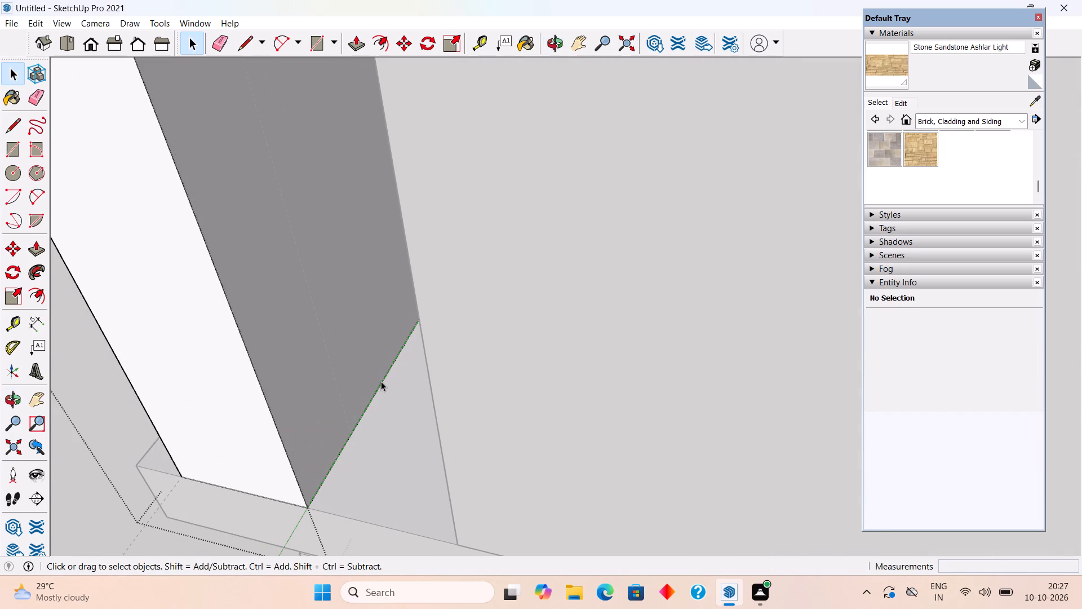
key(l)
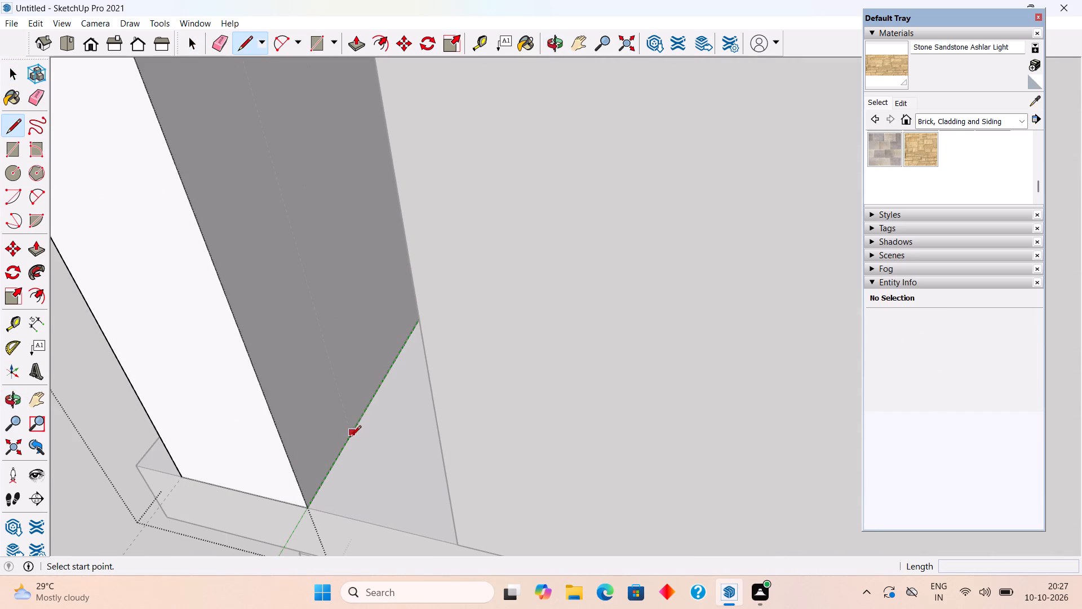
scroll(349, 444, up, 12)
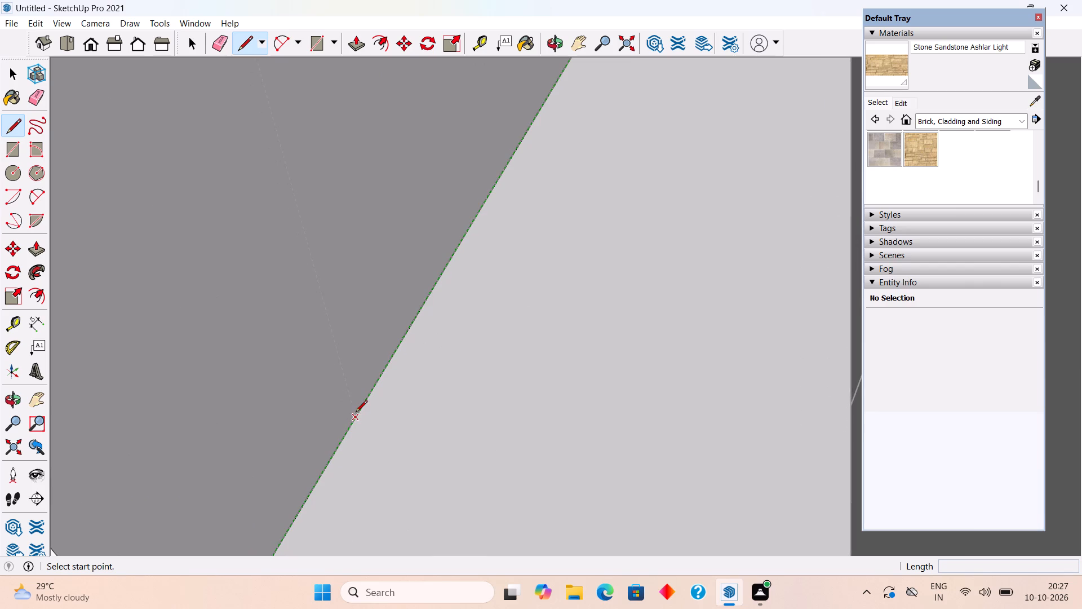
click(356, 414)
scroll(353, 371, down, 20)
scroll(353, 371, down, 2)
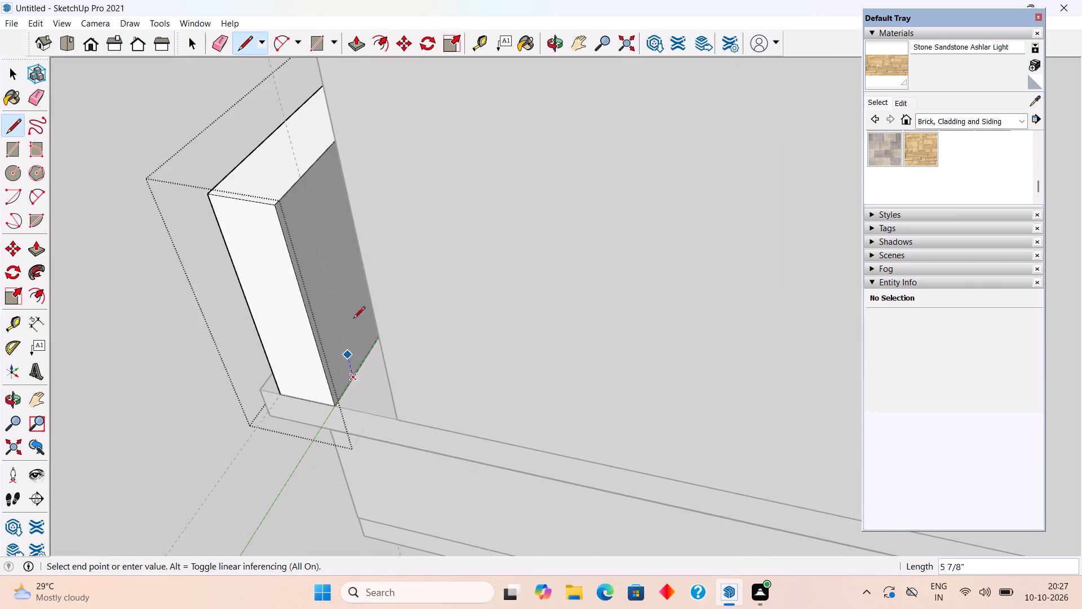
scroll(322, 253, up, 4)
click(292, 145)
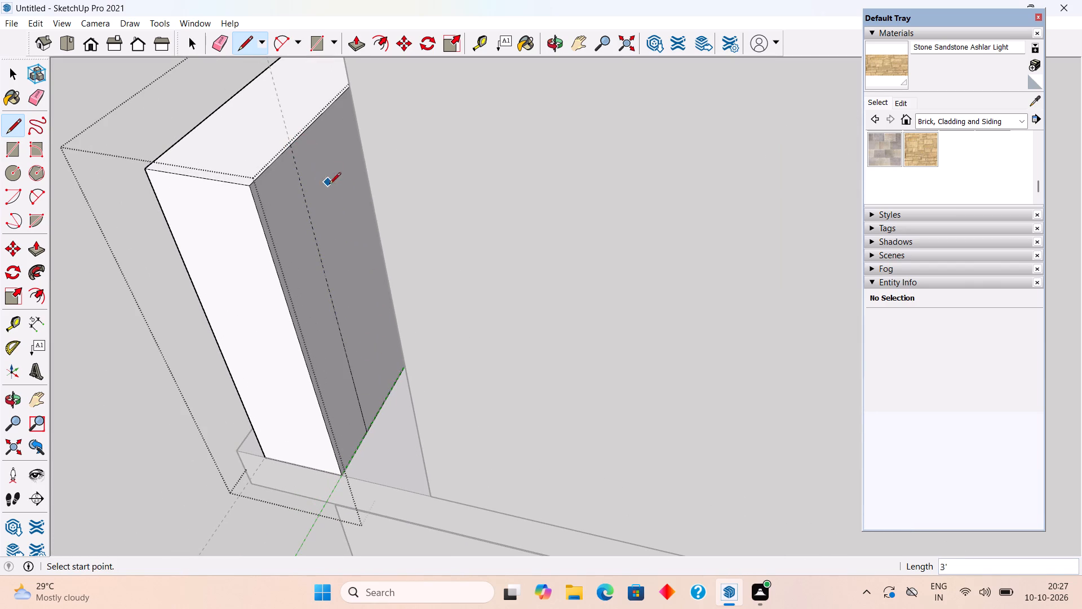
Push/Pull the 6" strip at the parapet's rear end out to the house's side wall, closing the gap, and leave the group.
key(space)
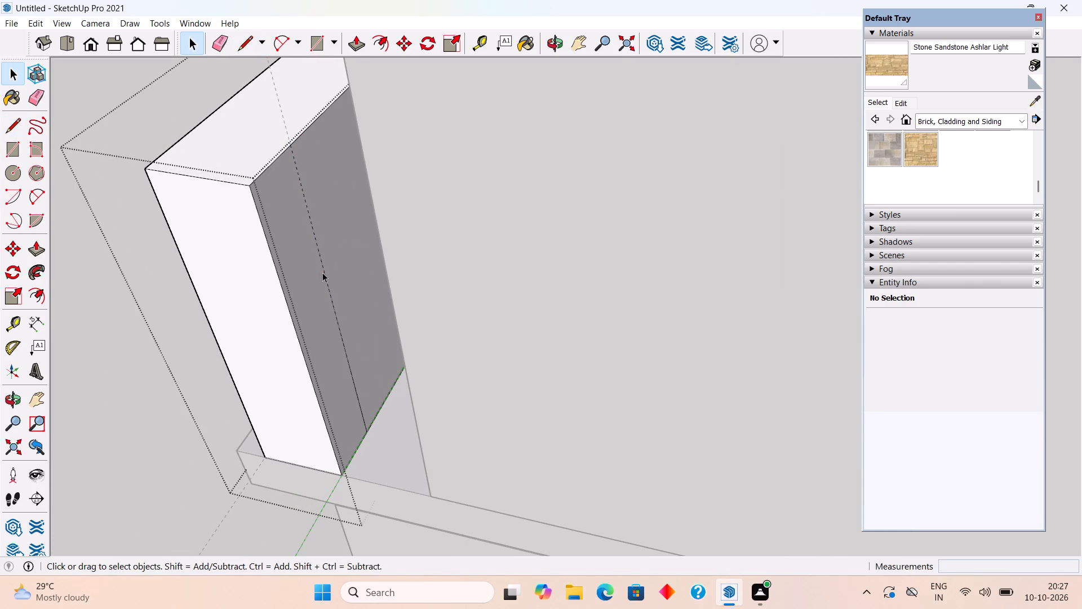
key(p)
click(322, 295)
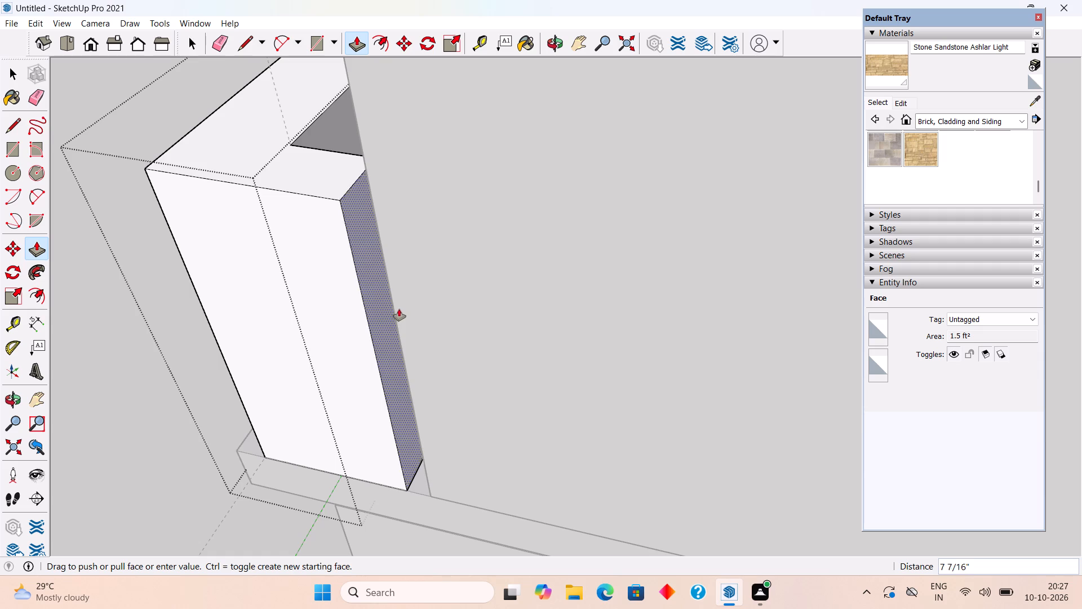
click(399, 330)
key(space)
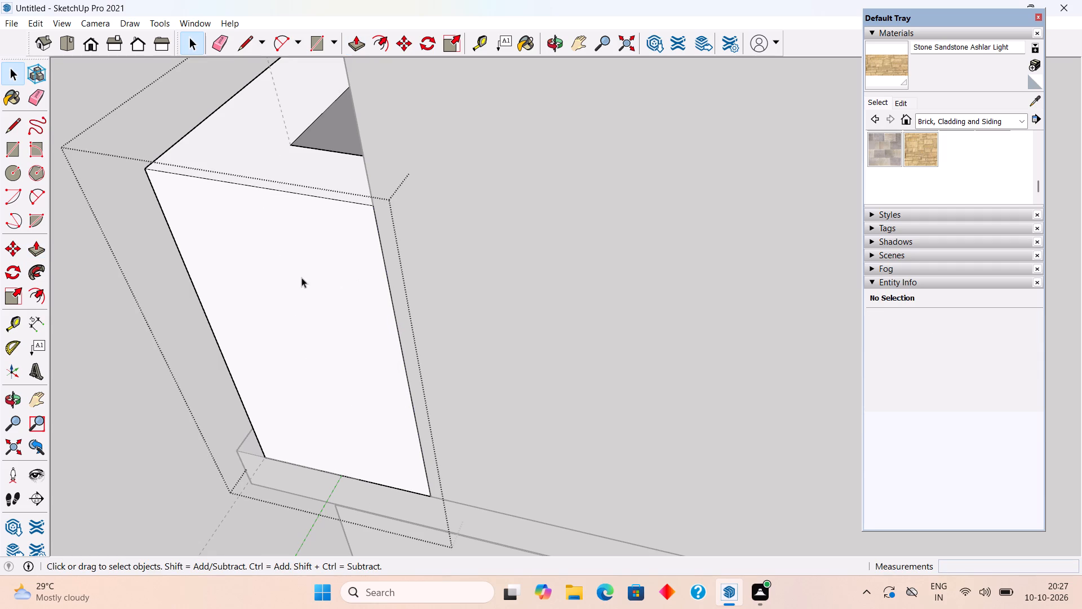
click(124, 343)
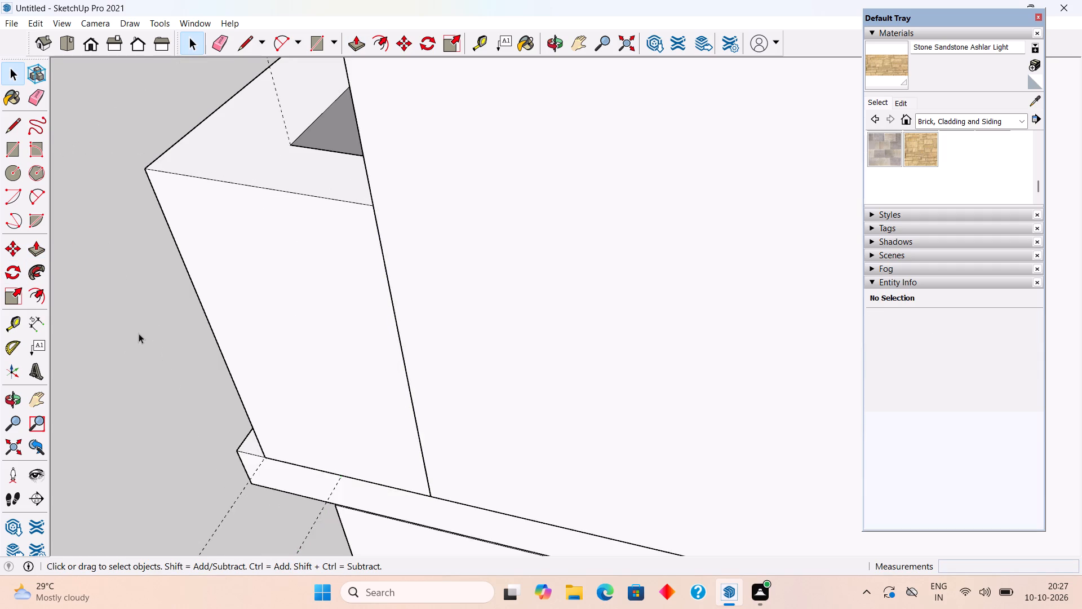
Push/Pull the floor slab's side edge face in about 3 7/16", flush with the parapet's outer face, and leave the slab group.
middle_drag(145, 333, 449, 324)
scroll(445, 326, down, 20)
scroll(445, 326, down, 2)
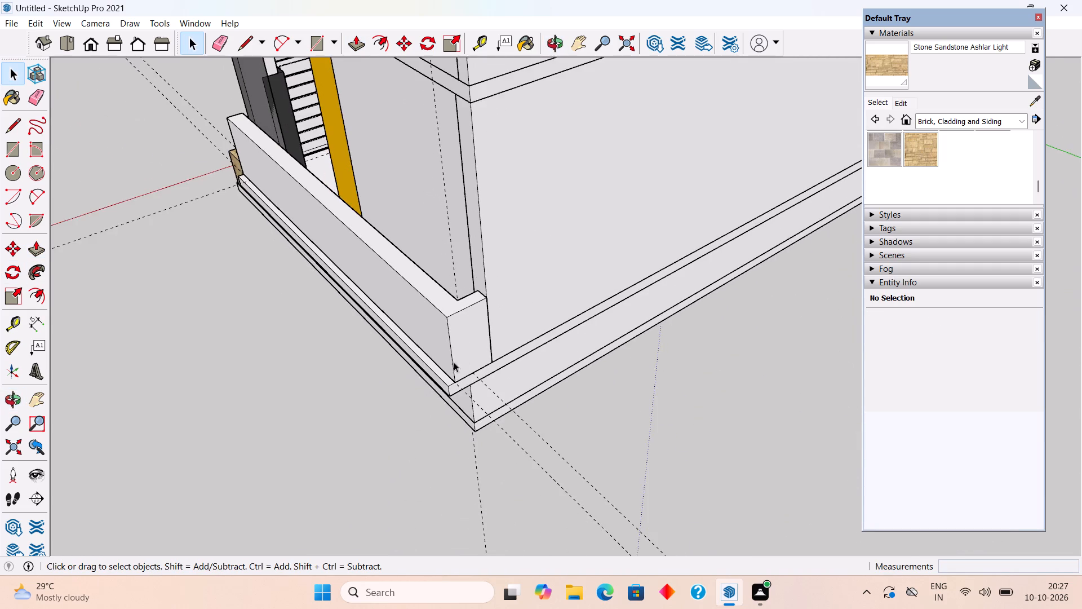
middle_drag(455, 359, 546, 285)
scroll(548, 284, up, 6)
triple_click(552, 281)
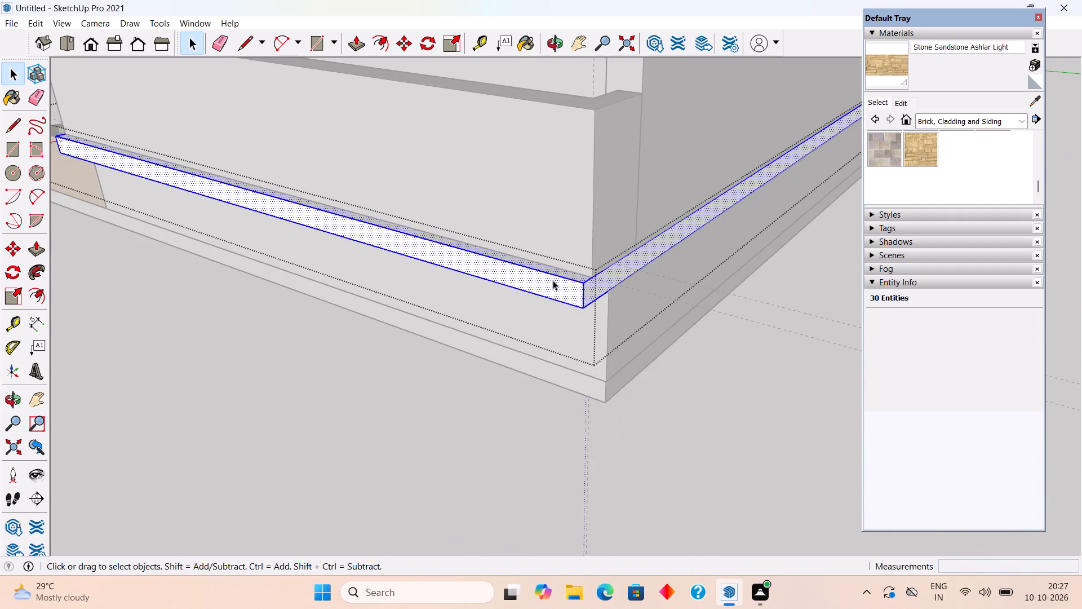
key(p)
click(553, 280)
click(562, 231)
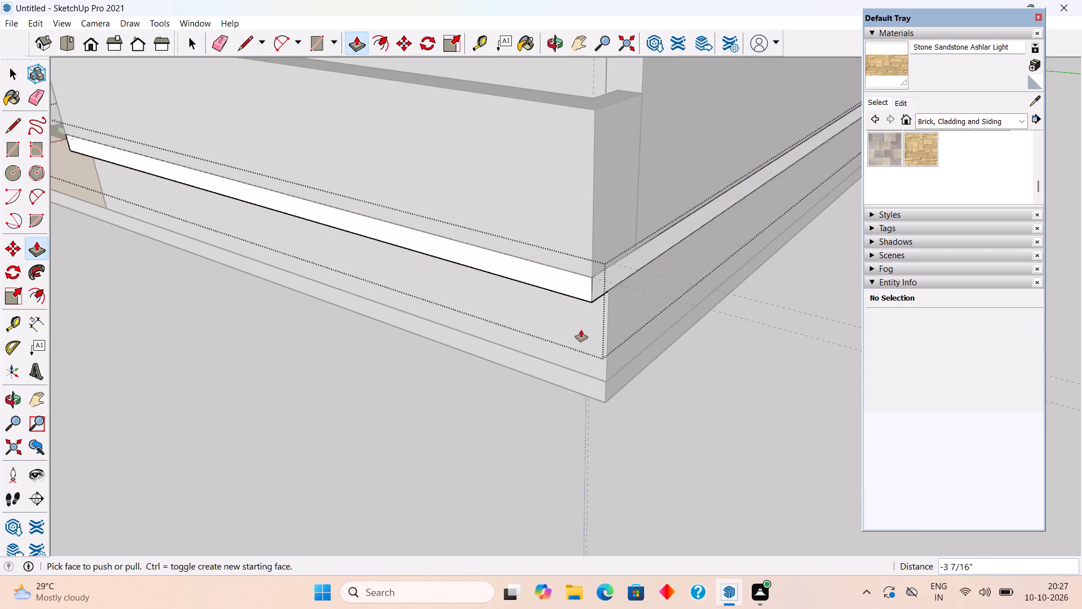
key(space)
click(545, 410)
Push/Pull the plinth's side face out 7", flush with the slab edge above it.
triple_click(559, 326)
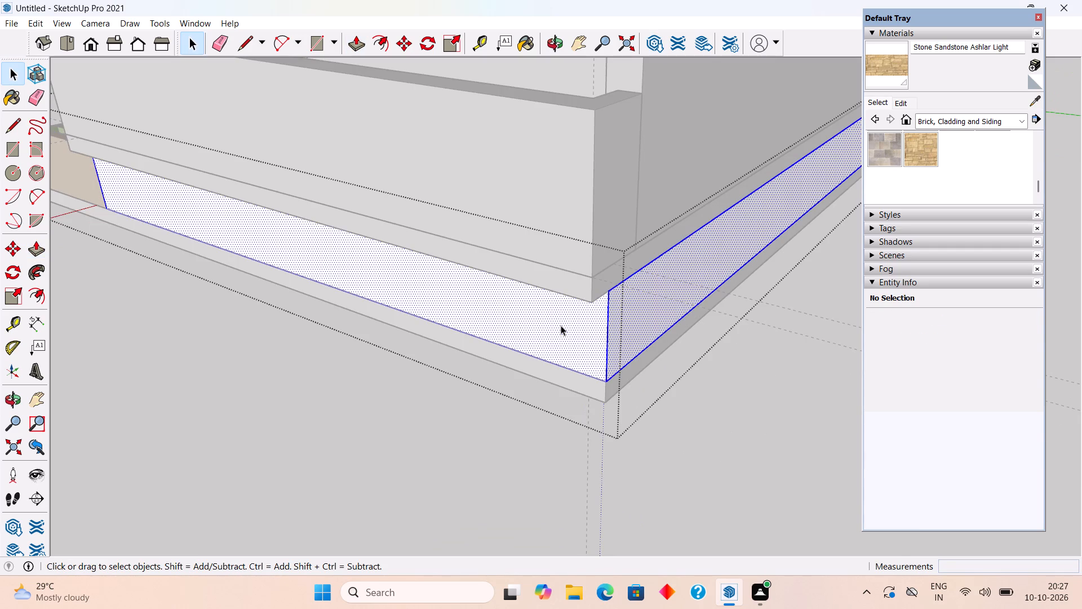
key(p)
click(561, 325)
click(573, 257)
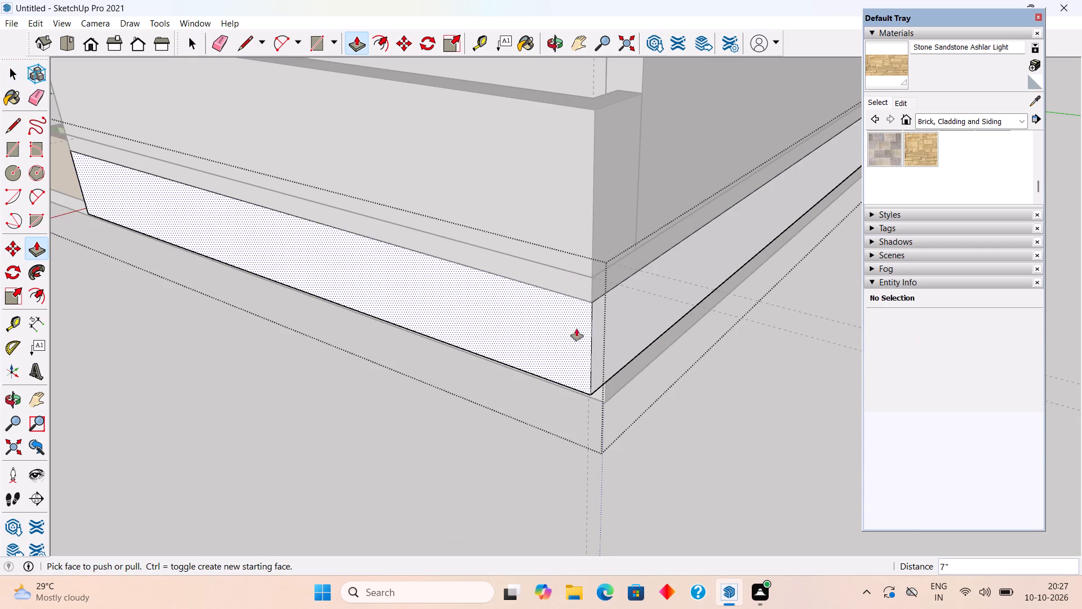
key(space)
Push/Pull the thin base slab's side face out flush with the plinth above it, and leave the group.
middle_drag(555, 314, 572, 235)
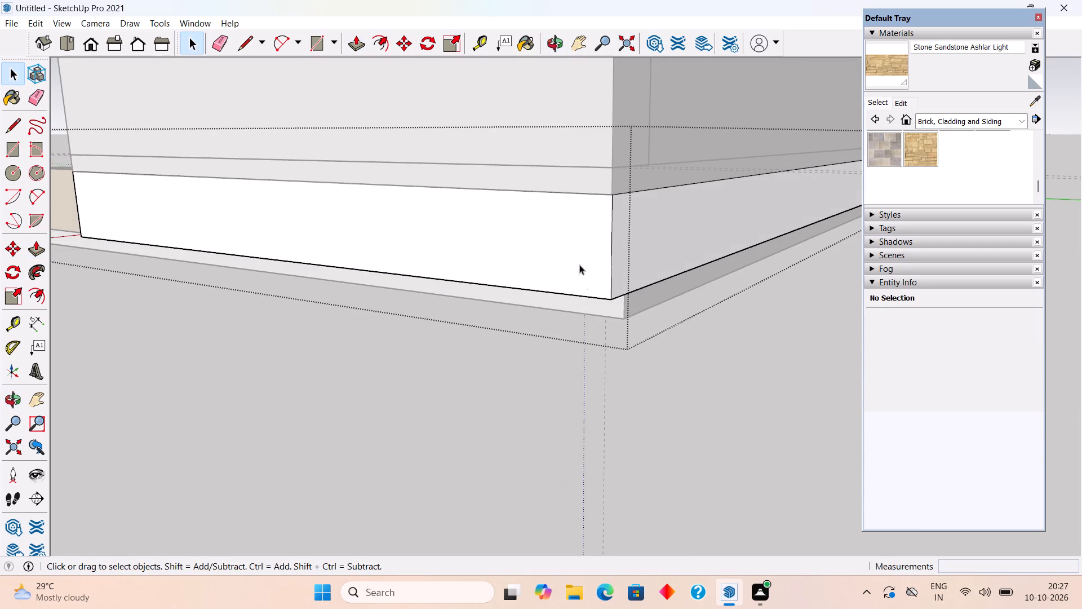
triple_click(587, 302)
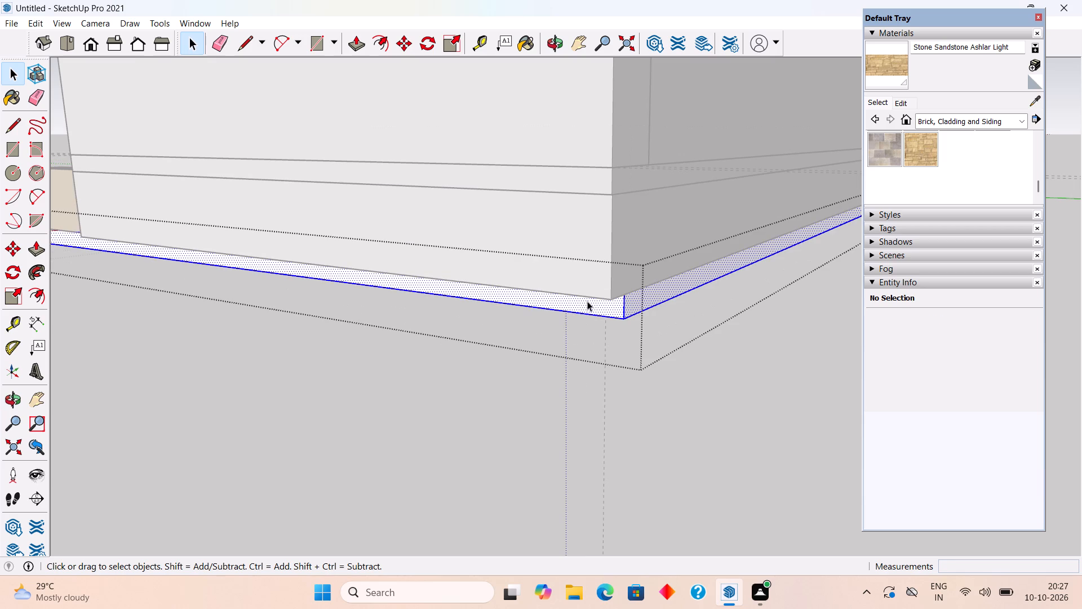
key(p)
click(587, 301)
click(587, 272)
key(space)
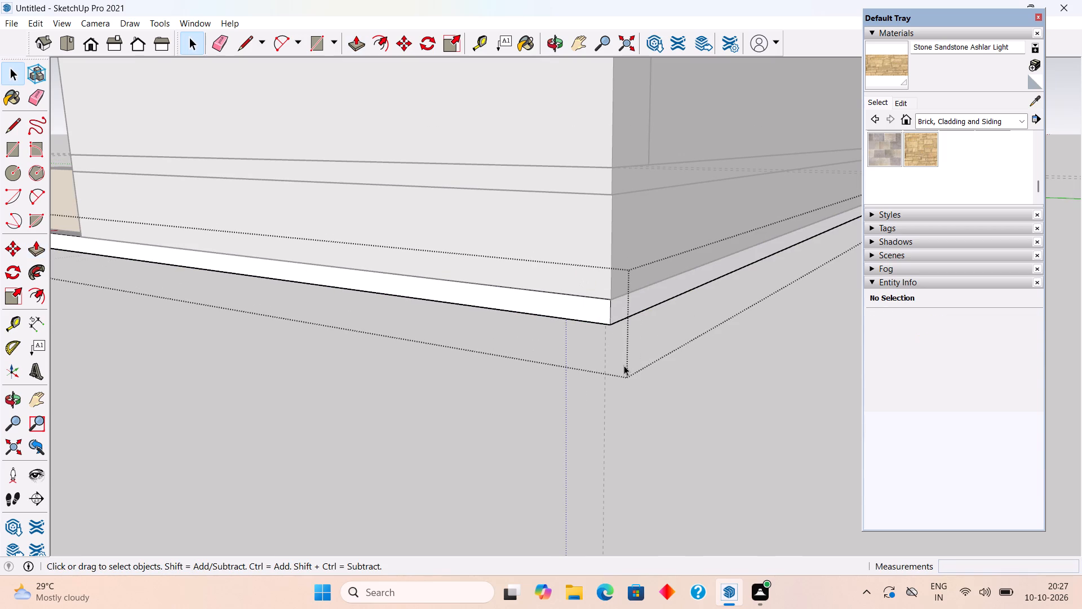
click(624, 365)
click(656, 425)
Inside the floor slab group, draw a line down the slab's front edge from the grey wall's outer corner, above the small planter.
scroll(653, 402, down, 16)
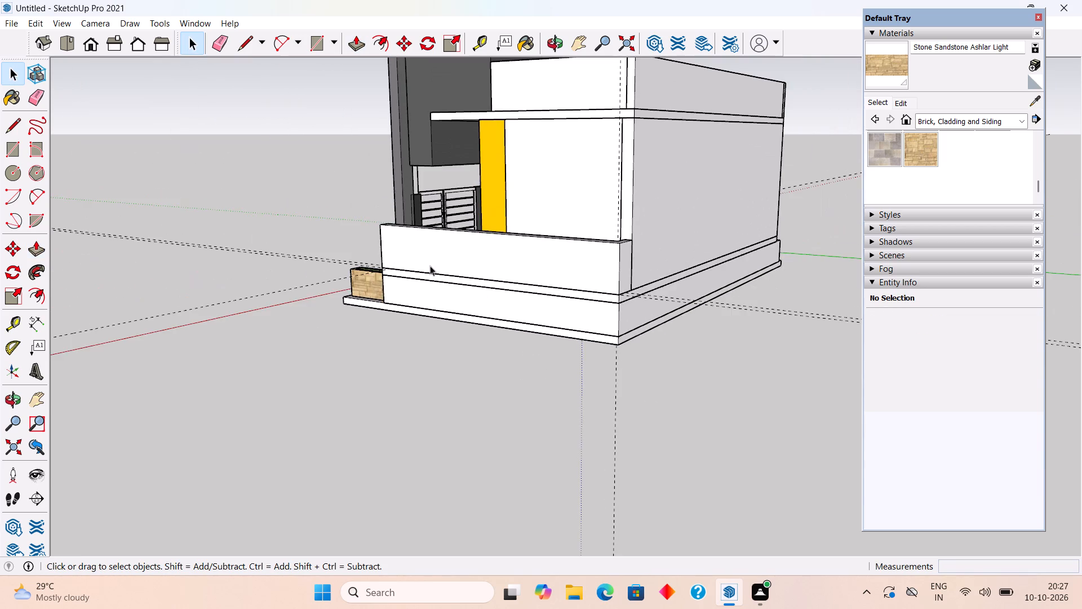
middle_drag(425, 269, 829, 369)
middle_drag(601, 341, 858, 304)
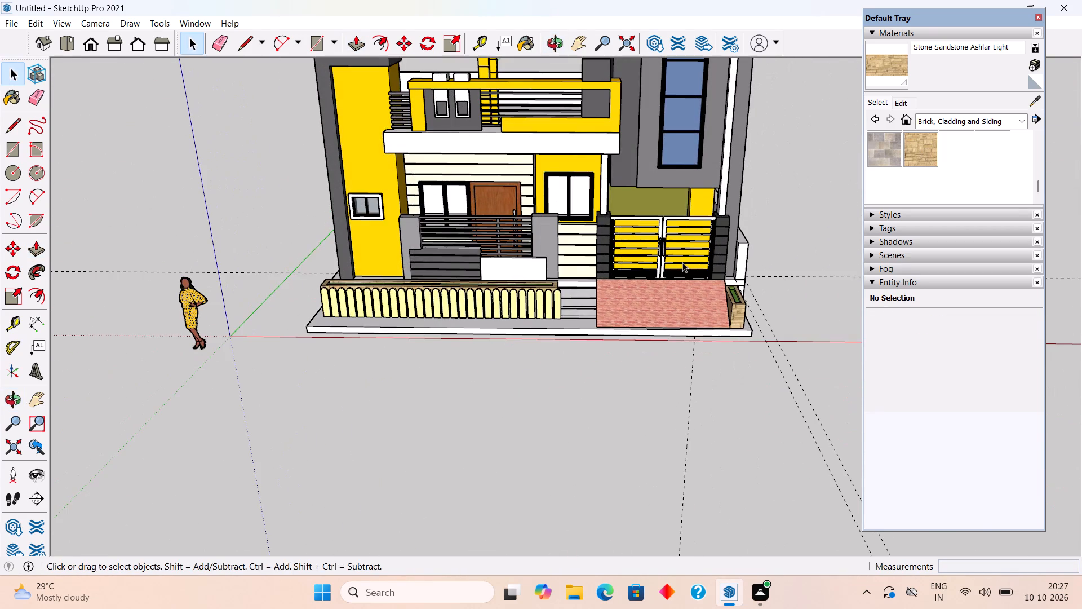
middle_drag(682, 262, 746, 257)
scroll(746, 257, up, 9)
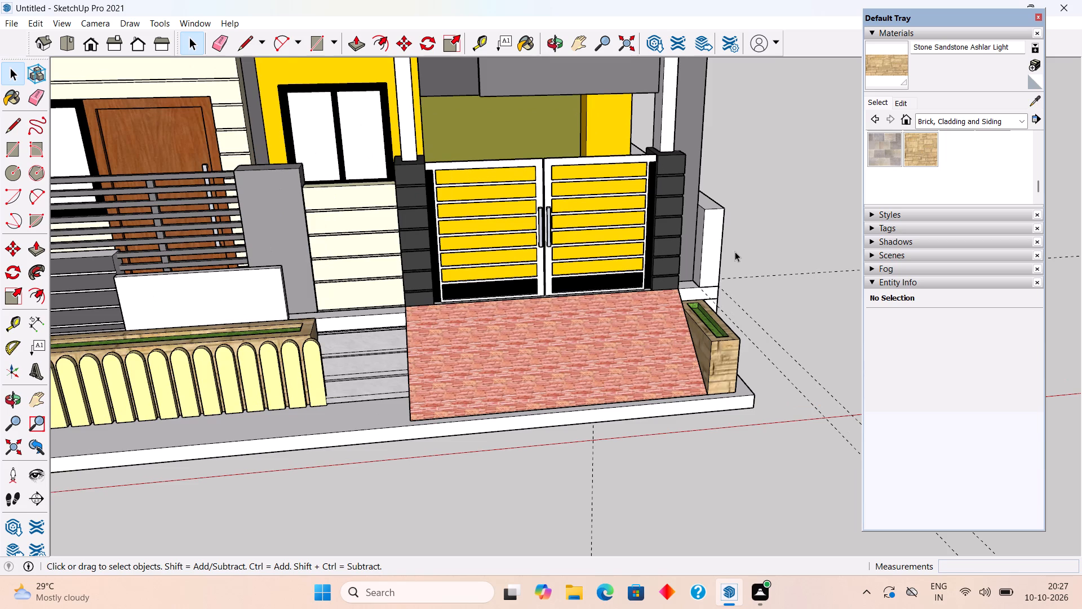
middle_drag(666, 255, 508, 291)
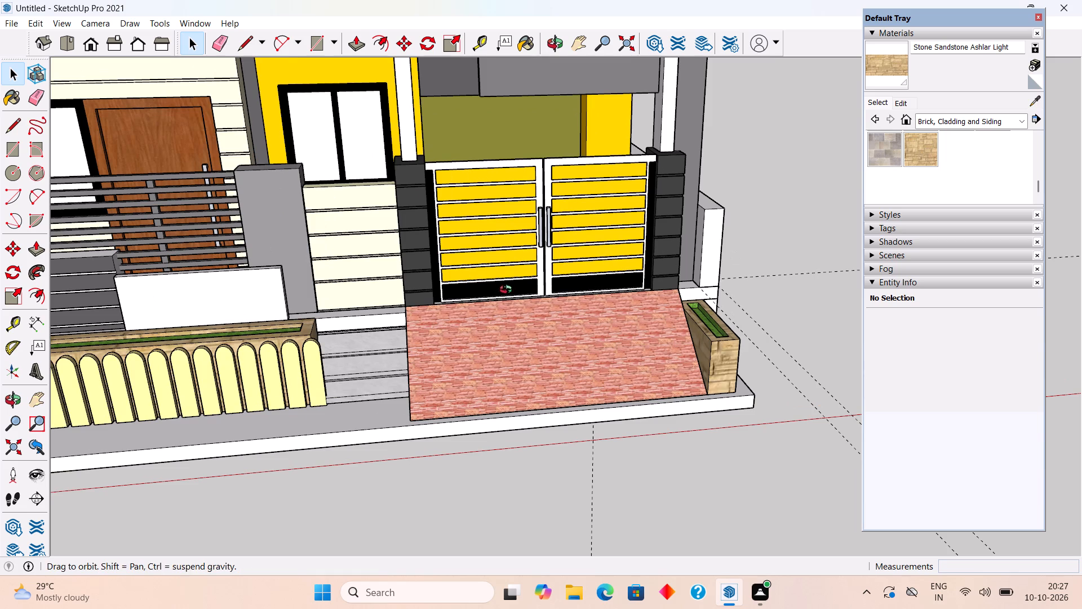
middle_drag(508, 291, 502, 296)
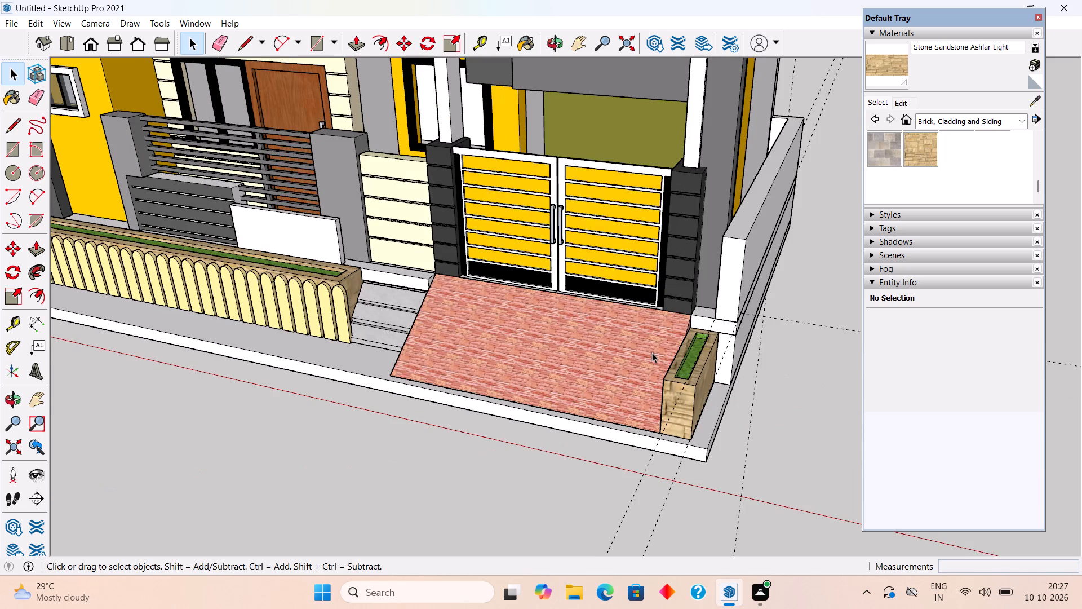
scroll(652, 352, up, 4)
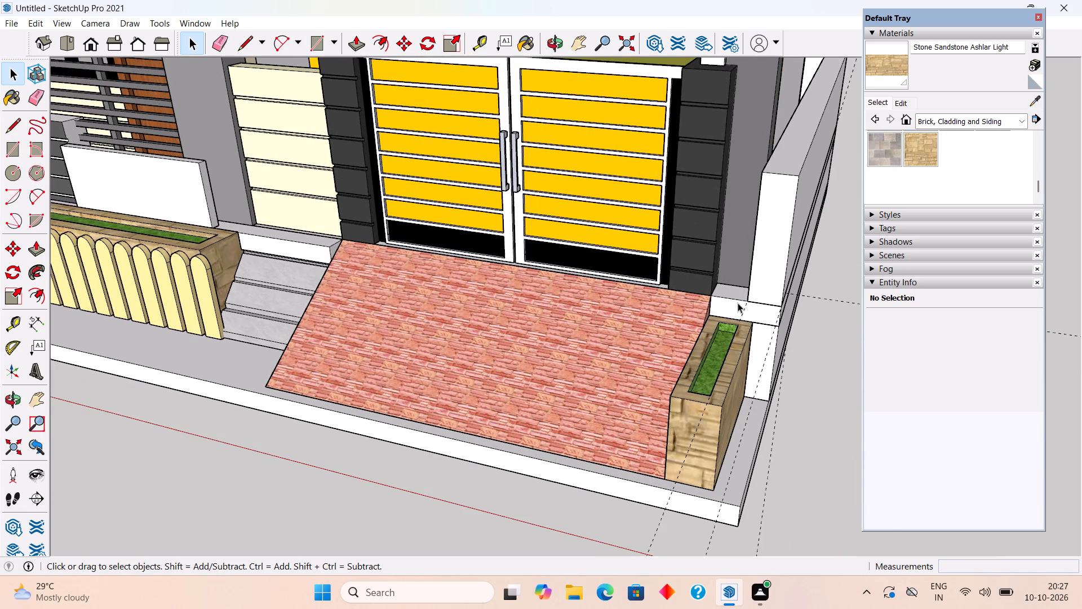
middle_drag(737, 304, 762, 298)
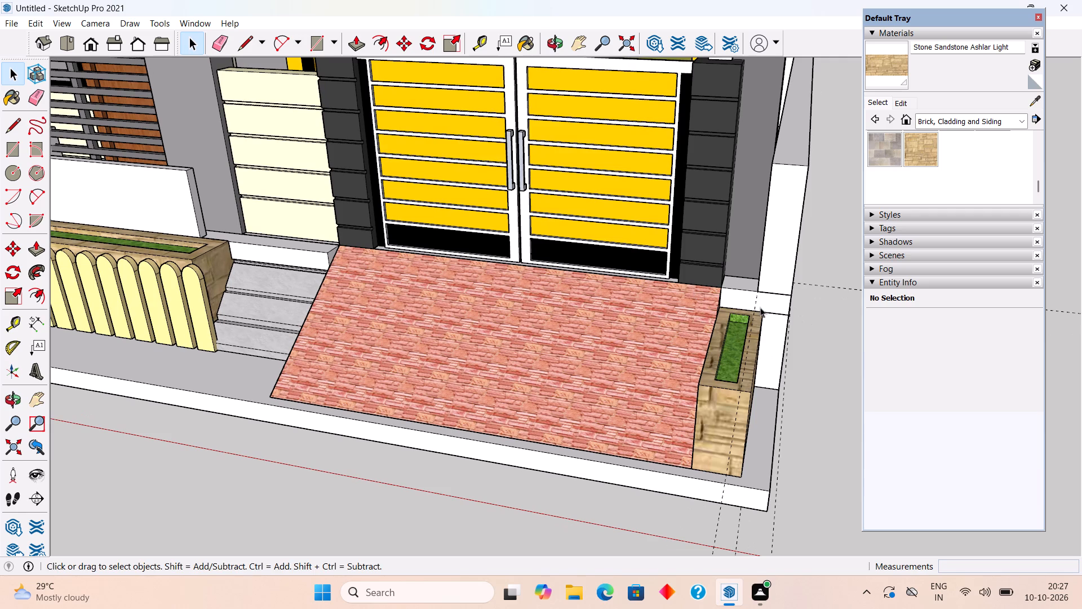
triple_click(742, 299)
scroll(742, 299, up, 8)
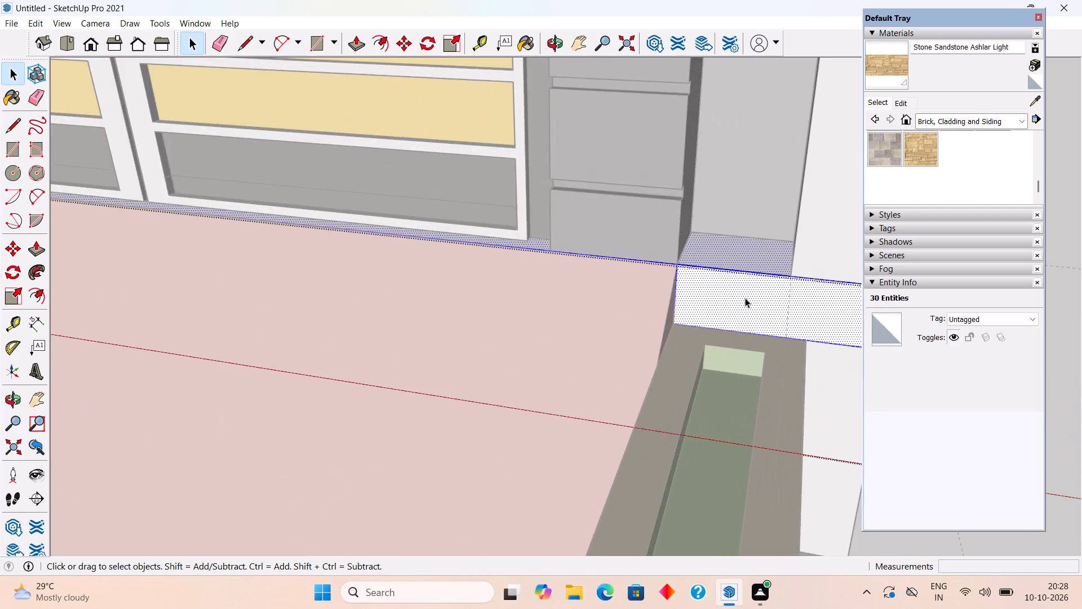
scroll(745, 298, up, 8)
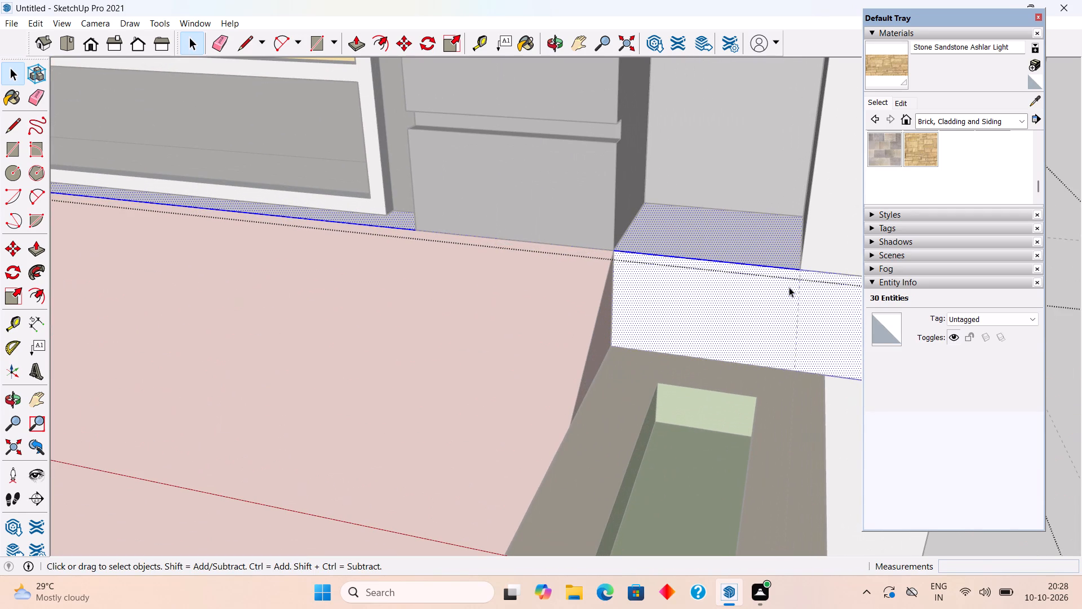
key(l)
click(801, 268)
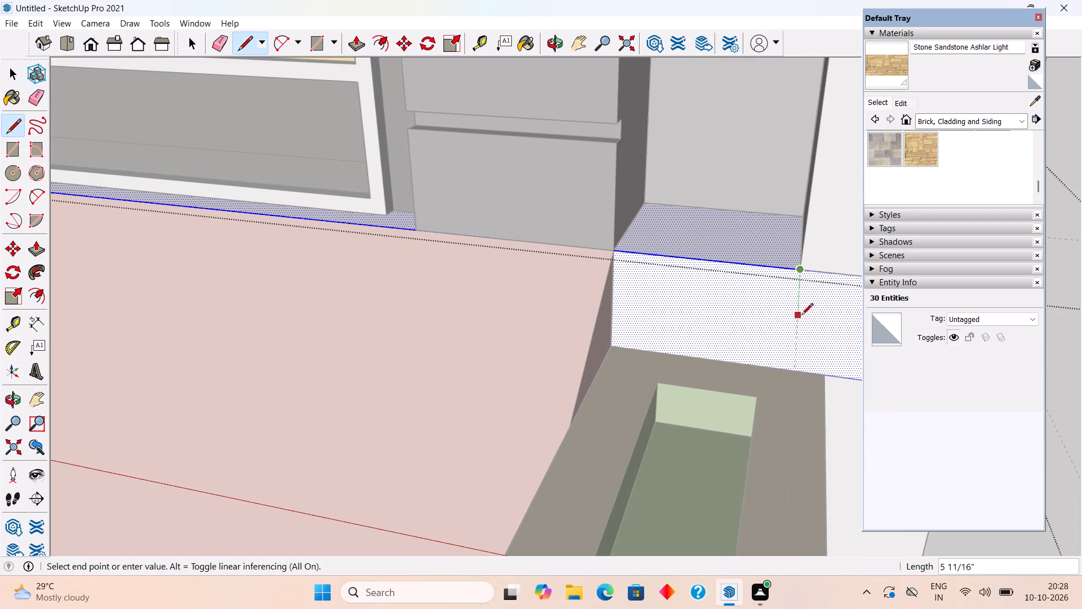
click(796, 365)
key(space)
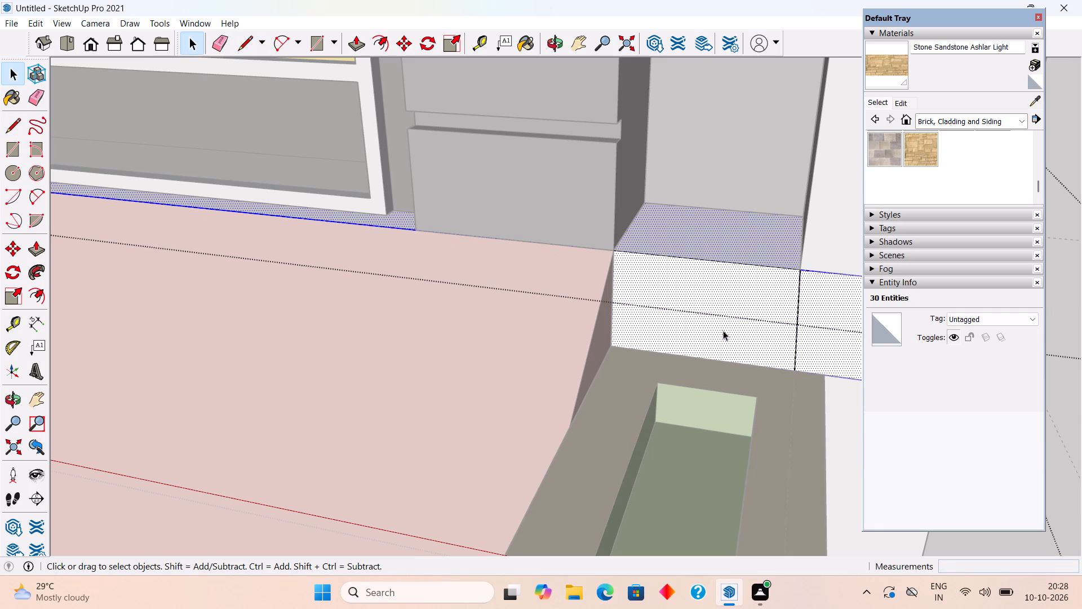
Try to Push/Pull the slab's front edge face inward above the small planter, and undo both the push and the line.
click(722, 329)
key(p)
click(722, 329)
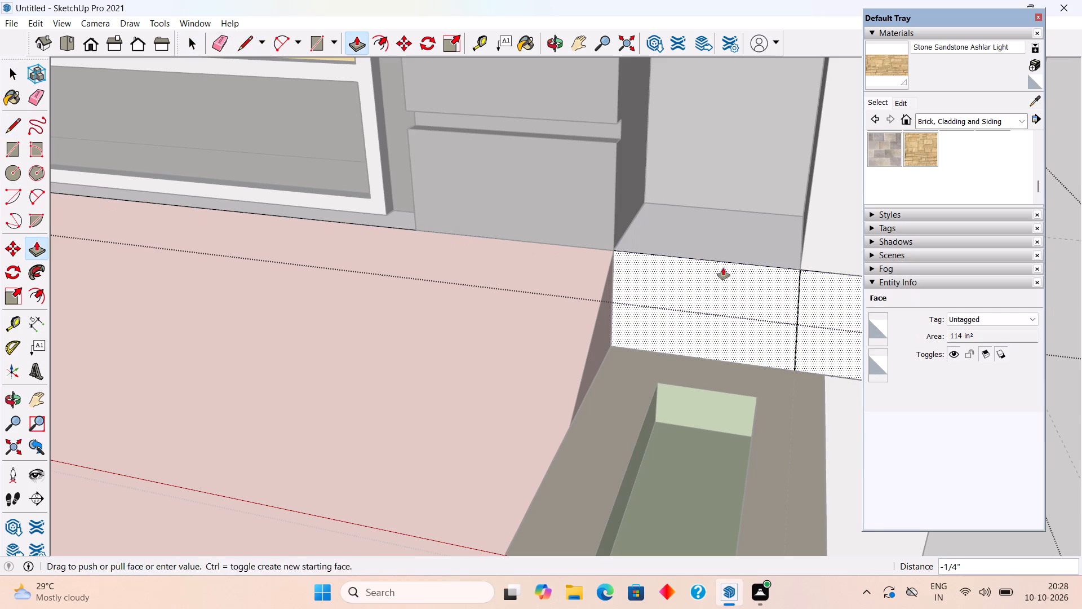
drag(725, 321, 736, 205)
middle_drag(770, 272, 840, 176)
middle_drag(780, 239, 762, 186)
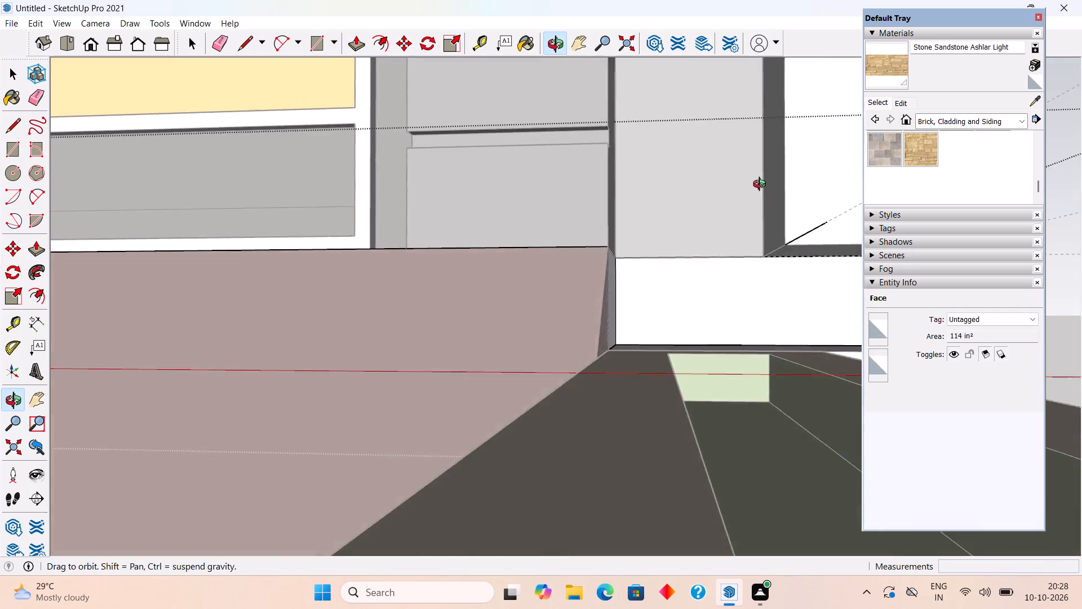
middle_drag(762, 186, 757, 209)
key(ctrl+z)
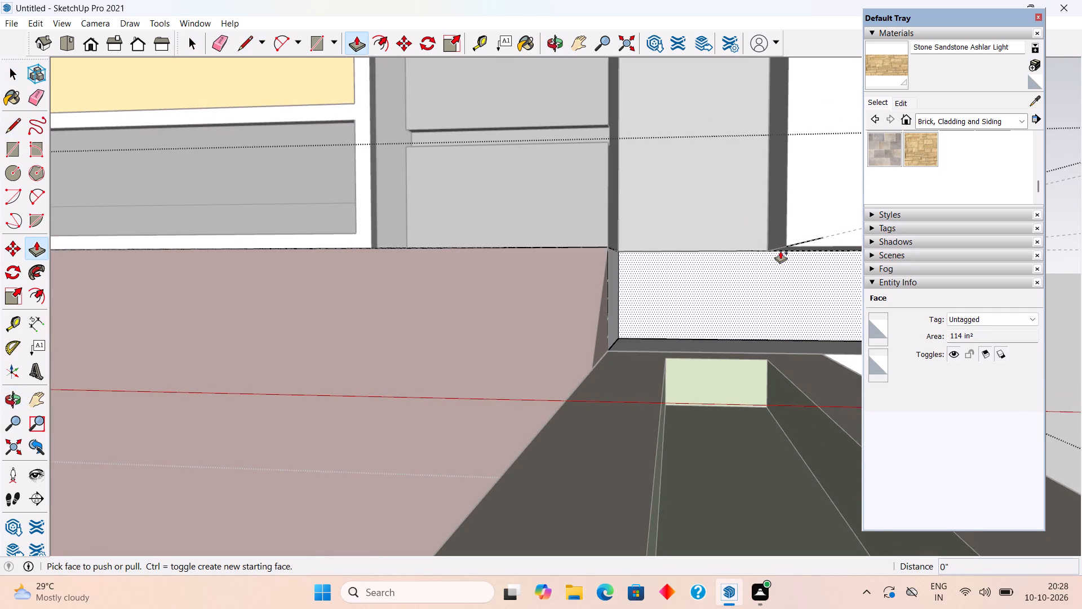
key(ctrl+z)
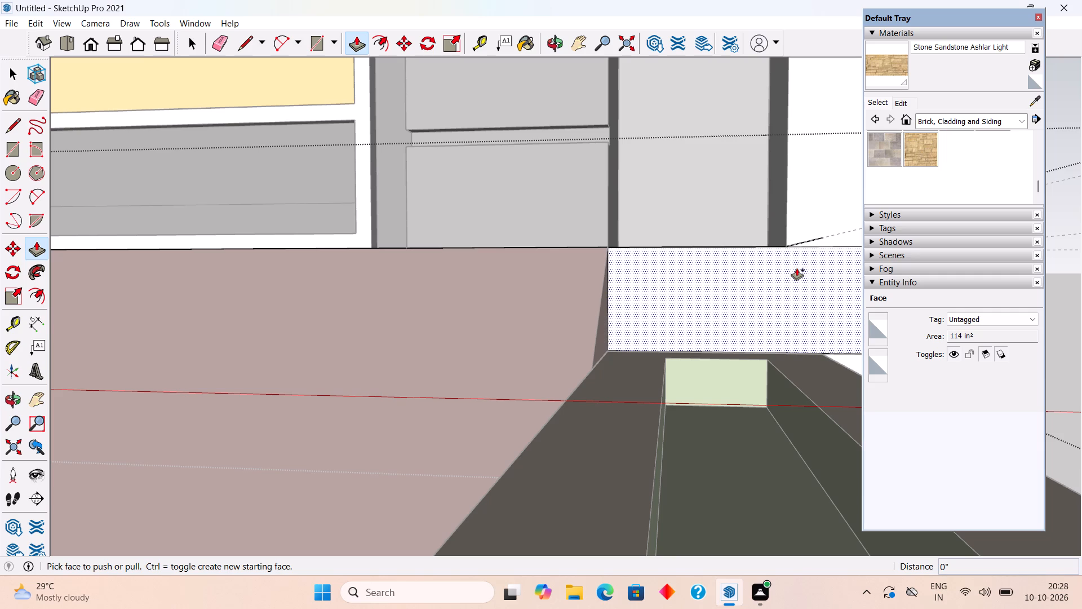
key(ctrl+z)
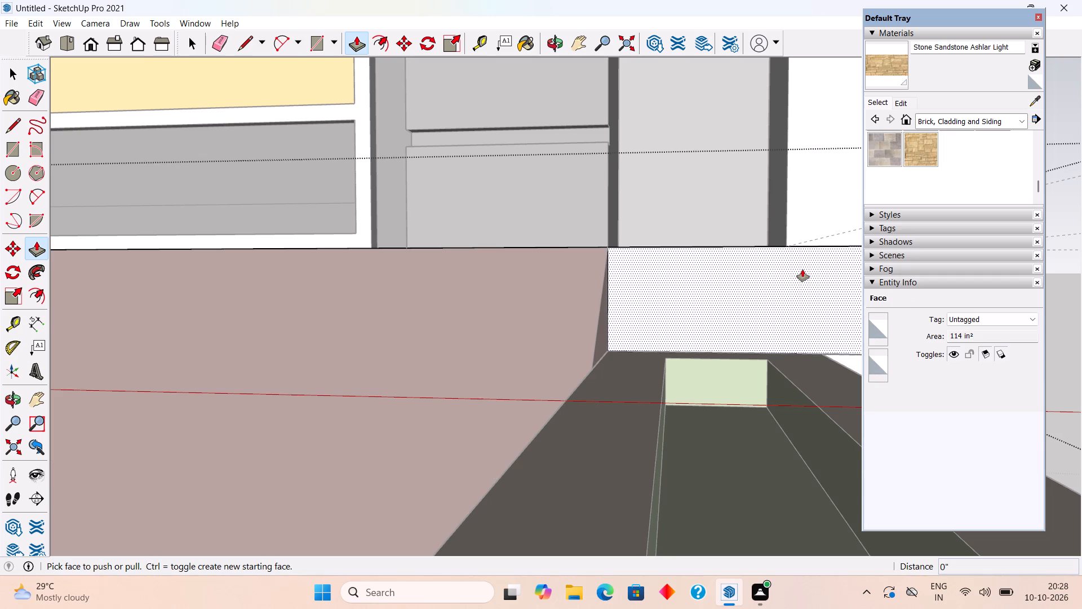
Draw a 6" vertical line on the slab's front edge, from the grey wall recess's outer corner to the edge's bottom.
key(space)
middle_drag(771, 276, 770, 326)
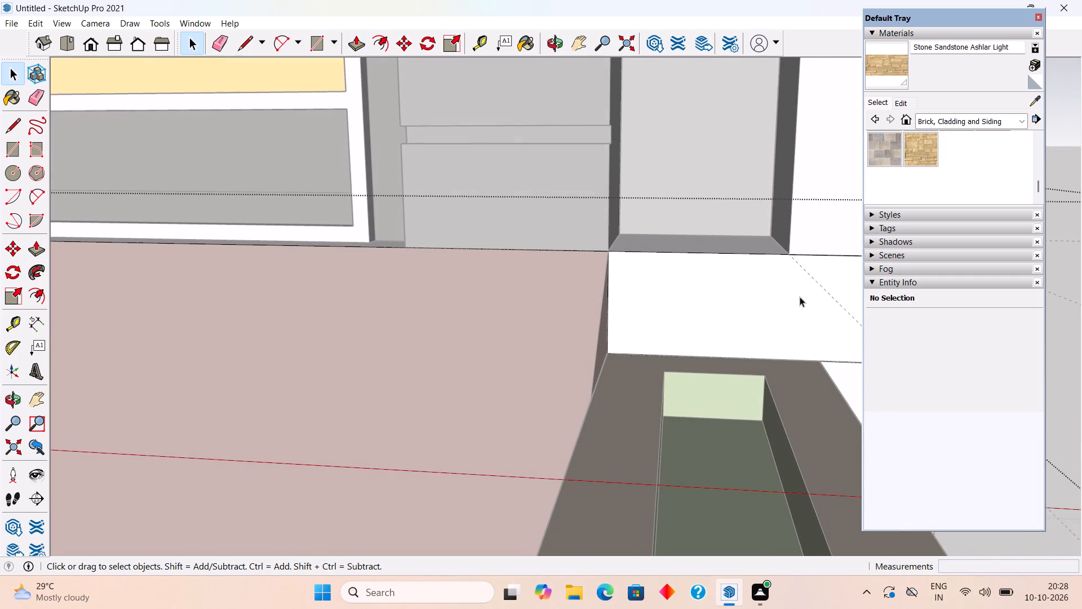
scroll(800, 296, up, 6)
key(l)
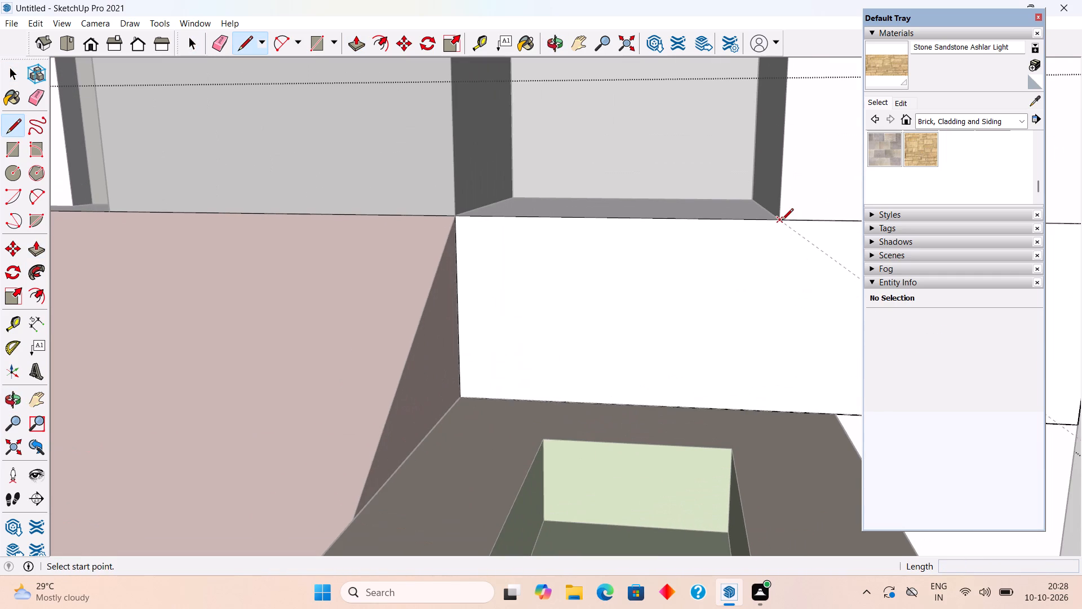
click(782, 221)
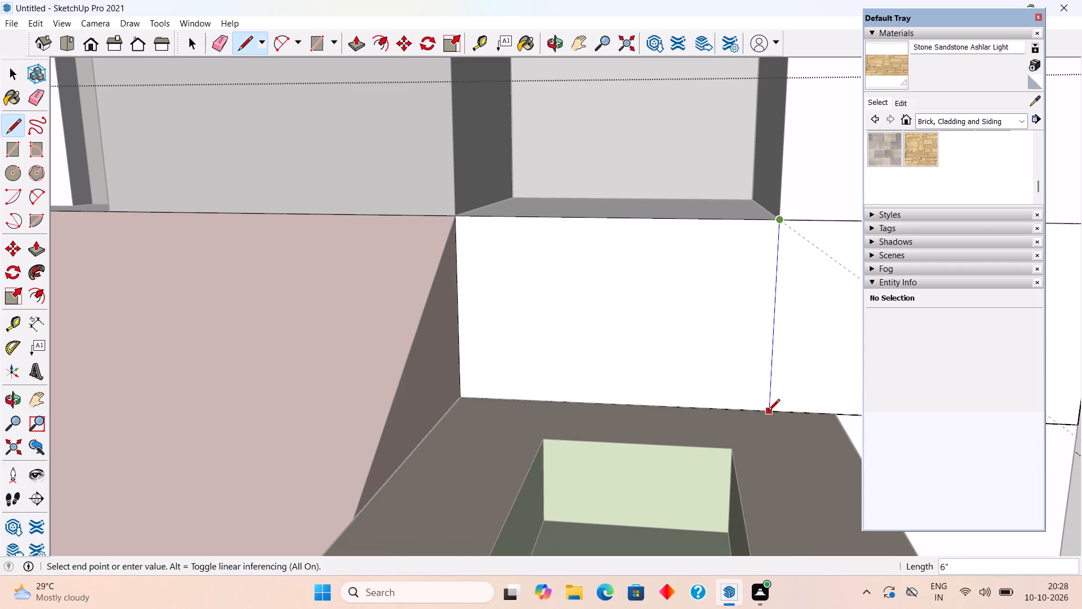
click(768, 412)
key(space)
Push/Pull the slab edge section between the ramp and the new line back to the grey wall's face, and leave the slab group.
click(742, 387)
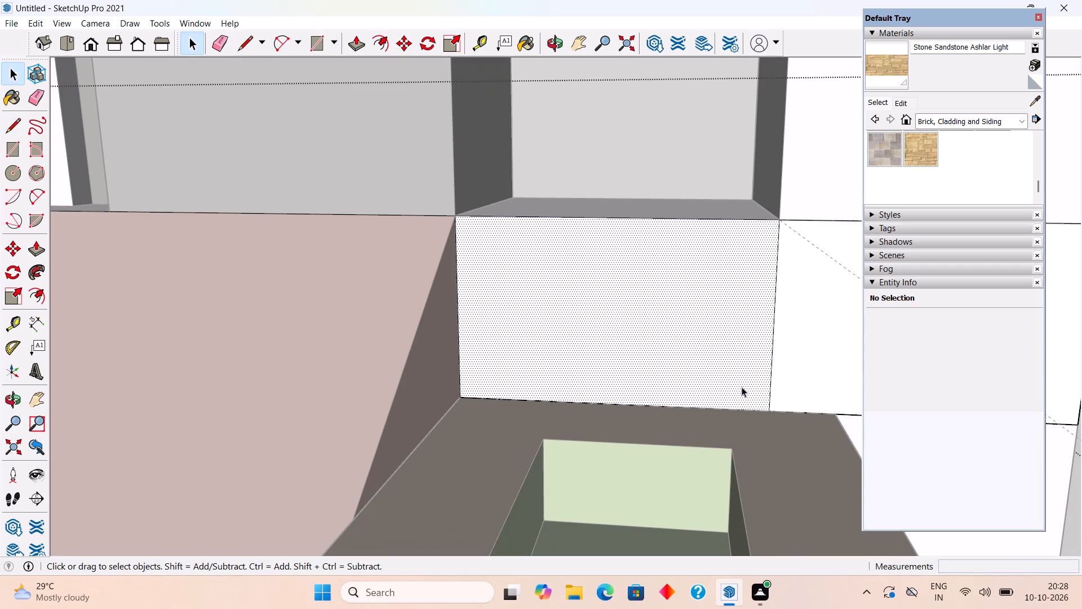
key(p)
drag(743, 385, 743, 360)
drag(711, 289, 711, 188)
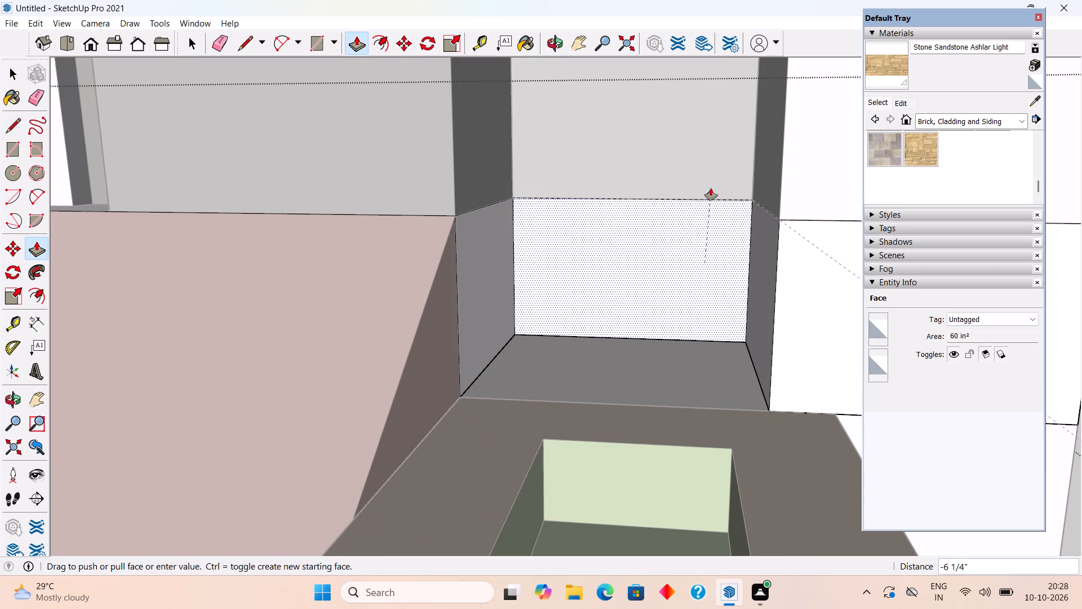
drag(711, 188, 712, 182)
key(space)
scroll(701, 200, down, 4)
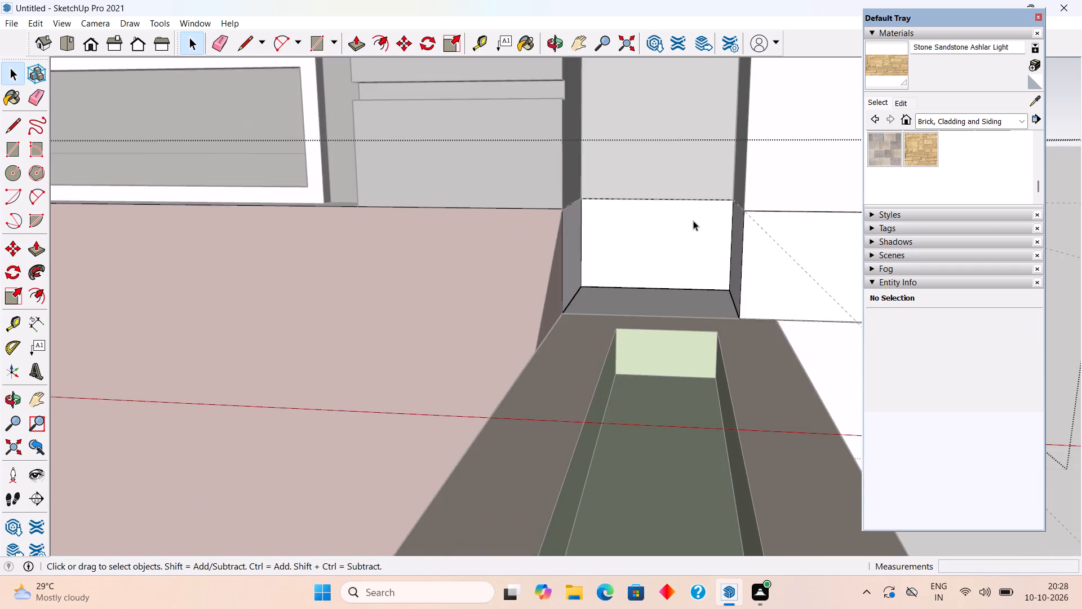
scroll(693, 220, down, 3)
scroll(693, 220, up, 1)
scroll(693, 220, down, 20)
scroll(693, 220, down, 1)
click(758, 187)
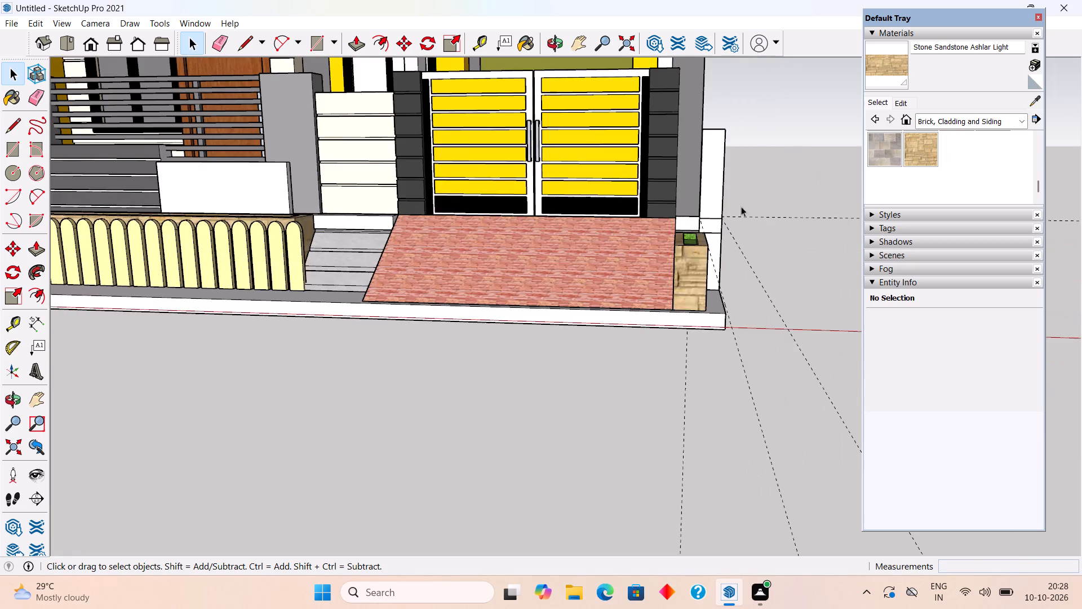
Push/Pull the slab's recessed face beneath the grey wall a further 3' 7 1/16" back.
middle_drag(693, 223, 687, 184)
scroll(687, 184, up, 20)
middle_drag(671, 228, 665, 194)
scroll(629, 249, up, 6)
click(632, 253)
middle_drag(632, 248, 636, 214)
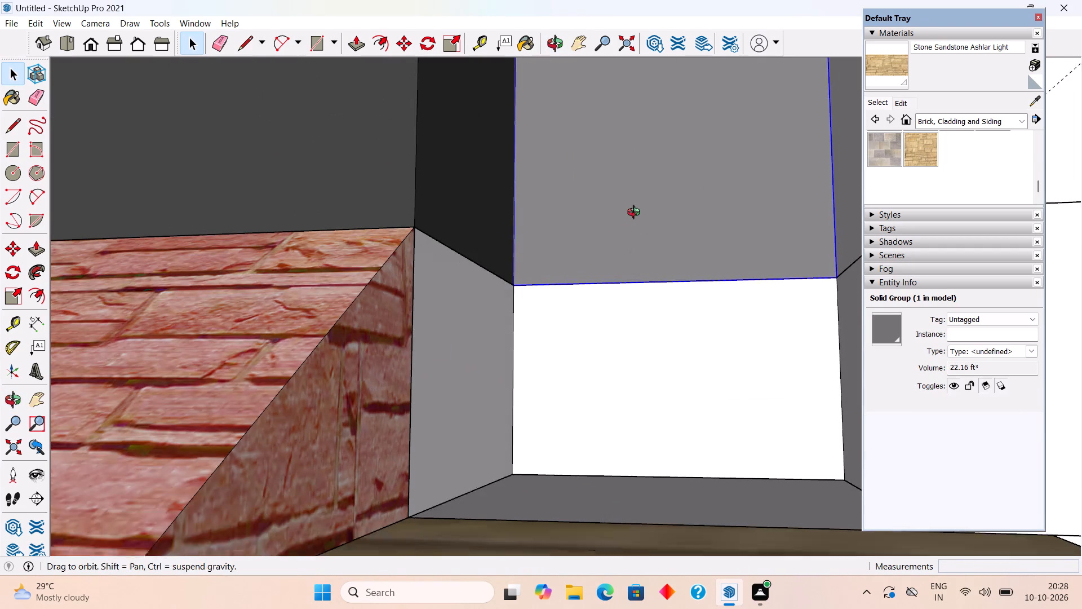
middle_drag(636, 214, 636, 213)
triple_click(642, 314)
key(p)
drag(644, 314, 674, 382)
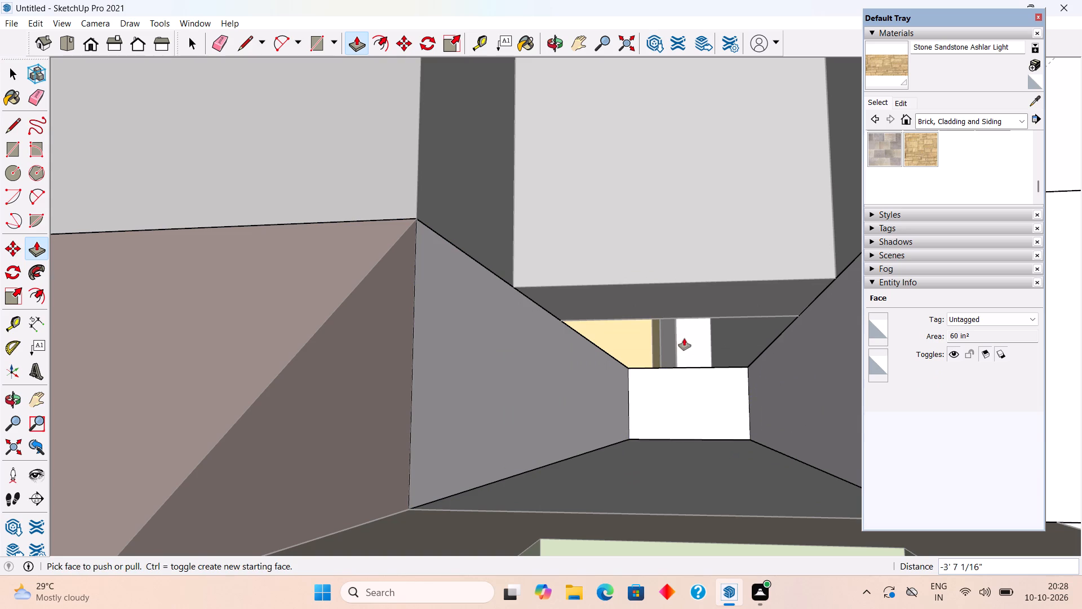
key(space)
Inside the grey wall's group, Push/Pull its bottom face down to the floor of the slab recess.
triple_click(678, 304)
key(p)
click(678, 304)
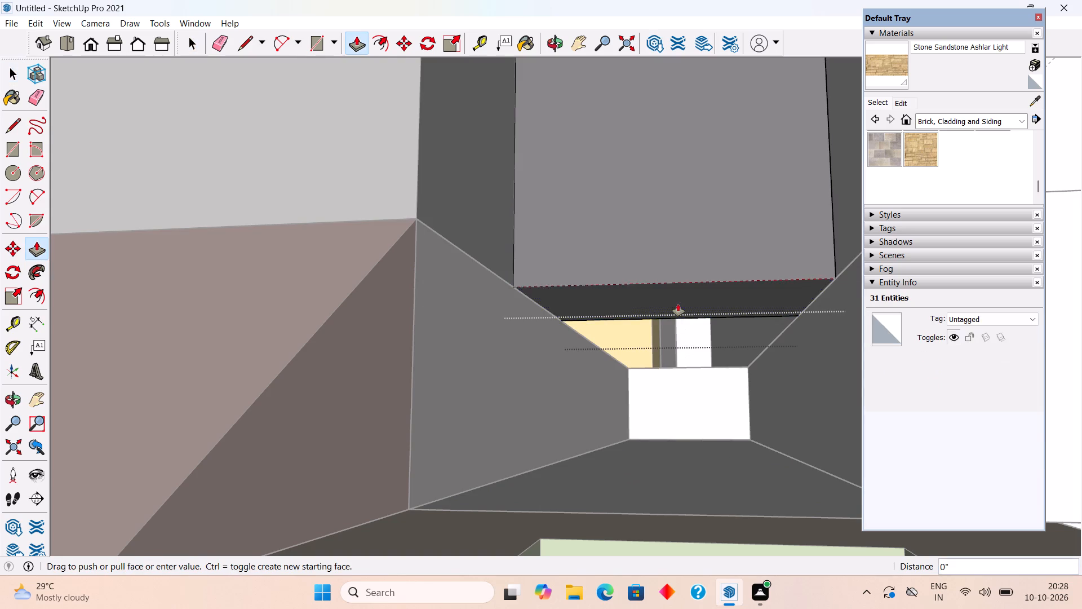
drag(697, 440, 702, 478)
key(space)
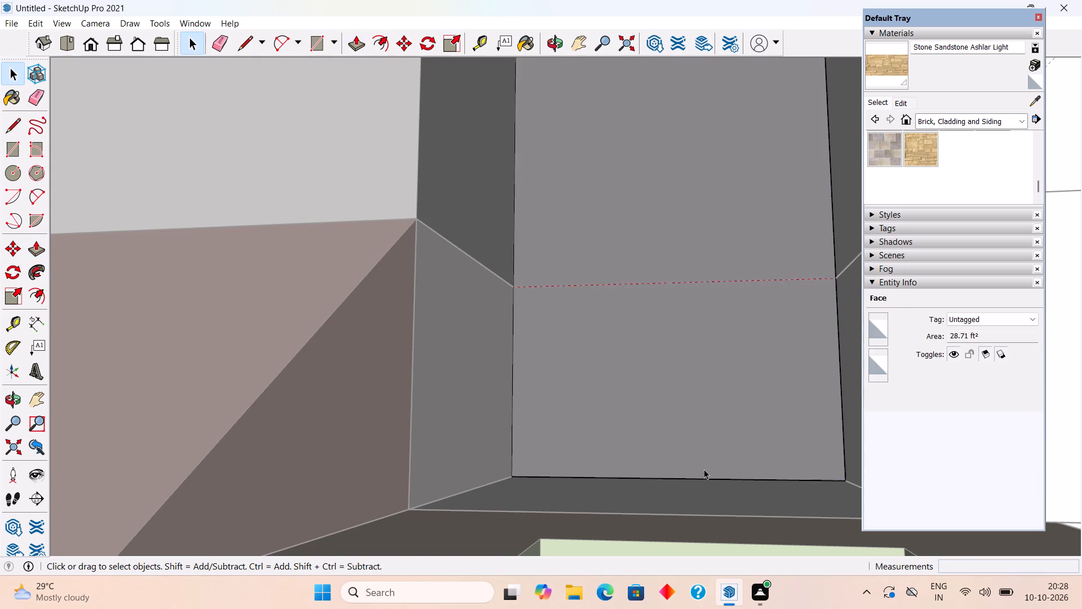
Examine the floor and side faces of the slab recess beneath the grey wall, checking which group they belong to.
scroll(679, 442, down, 19)
click(757, 385)
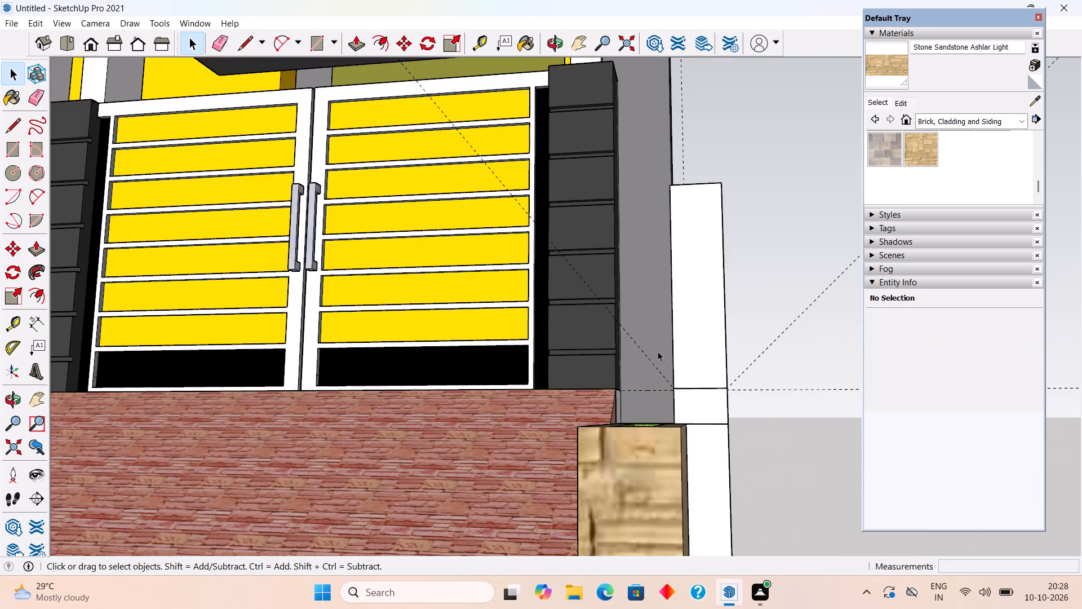
middle_drag(657, 351, 668, 479)
scroll(651, 484, up, 13)
middle_drag(653, 490, 636, 549)
click(636, 513)
triple_click(636, 513)
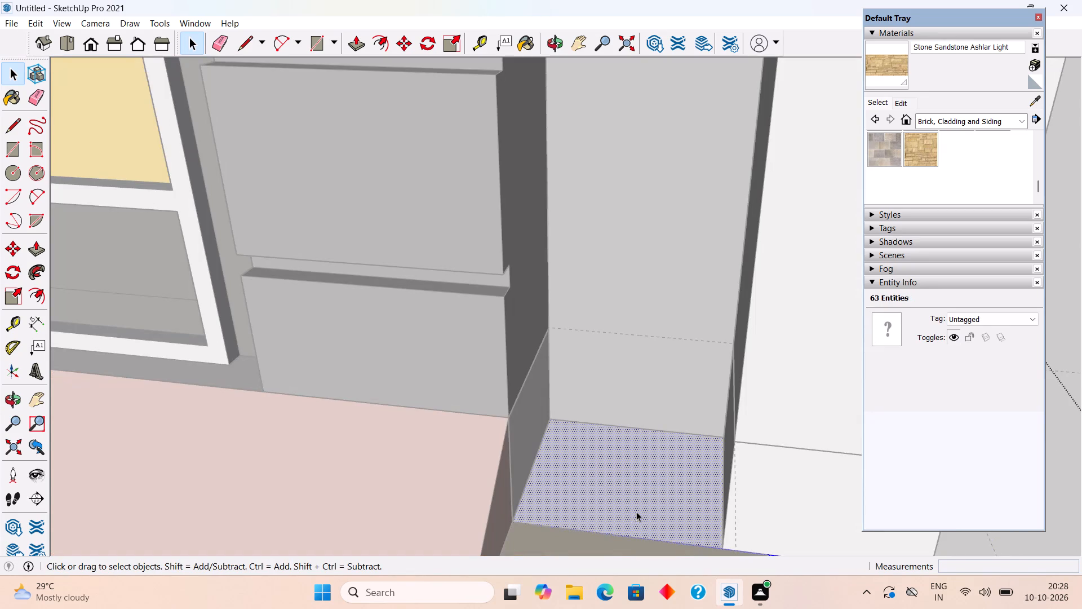
middle_drag(571, 422, 489, 411)
scroll(487, 410, up, 1)
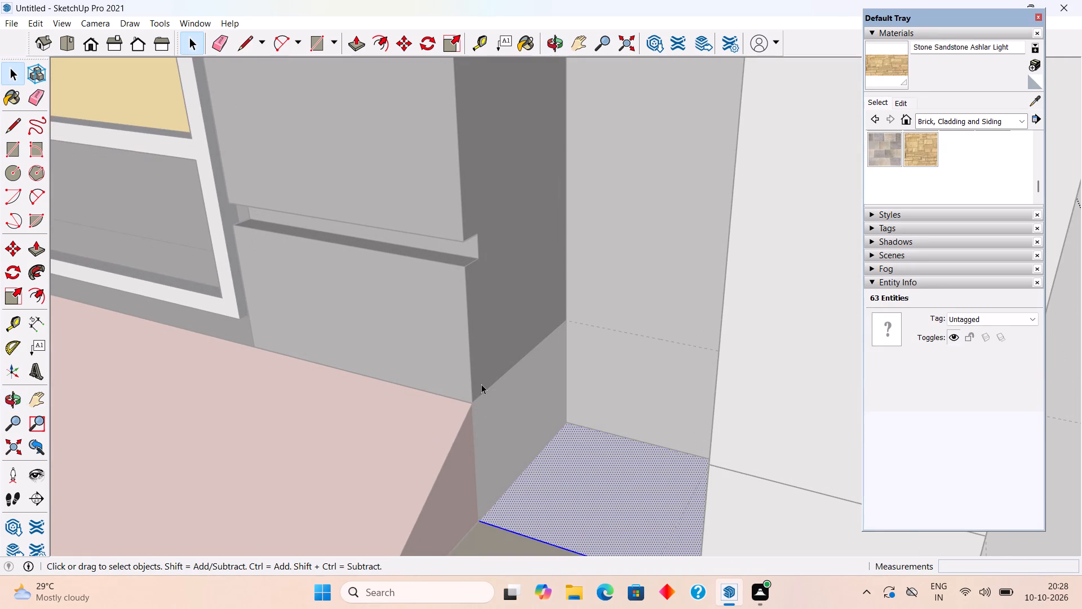
click(485, 387)
double_click(487, 390)
click(487, 390)
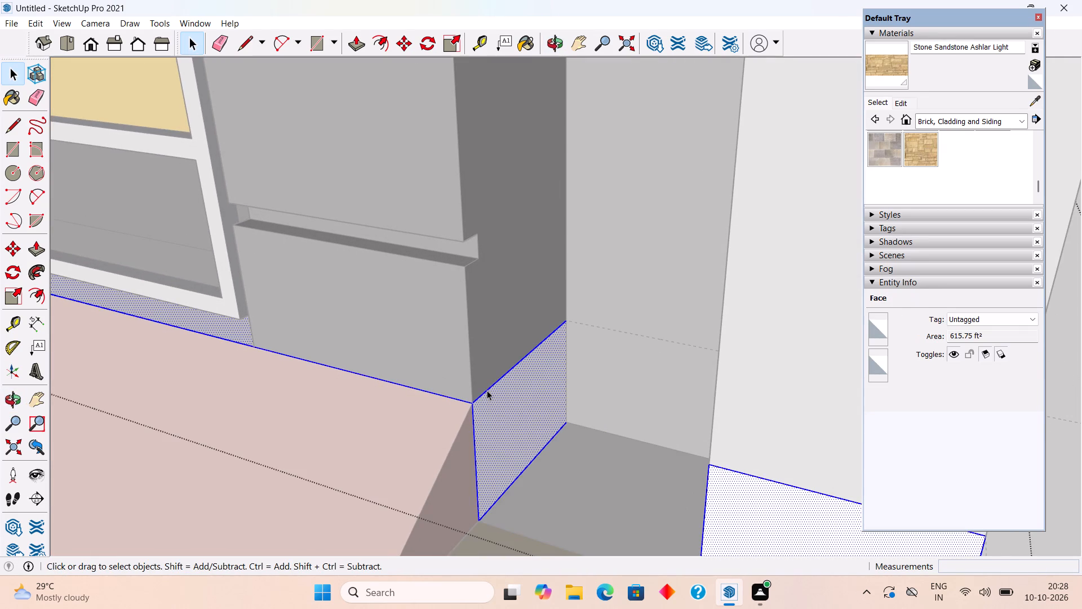
Inside the grey wall's group, draw a horizontal line across its front face level with the top of the slab recess.
scroll(487, 390, down, 5)
middle_drag(504, 391, 770, 434)
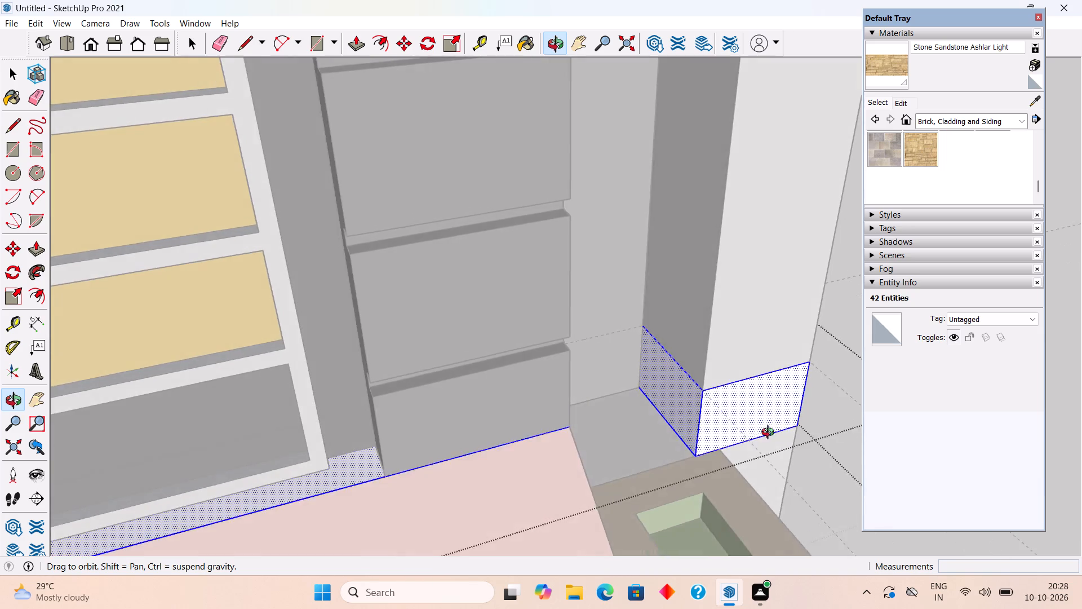
middle_drag(770, 434, 618, 433)
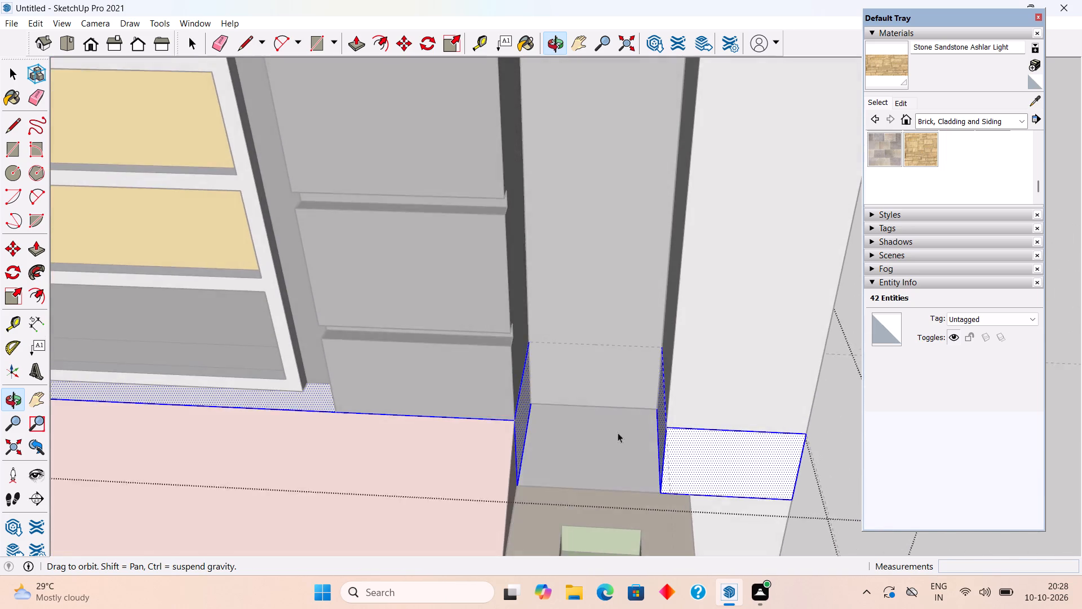
middle_drag(618, 433, 619, 434)
scroll(572, 370, up, 4)
triple_click(572, 370)
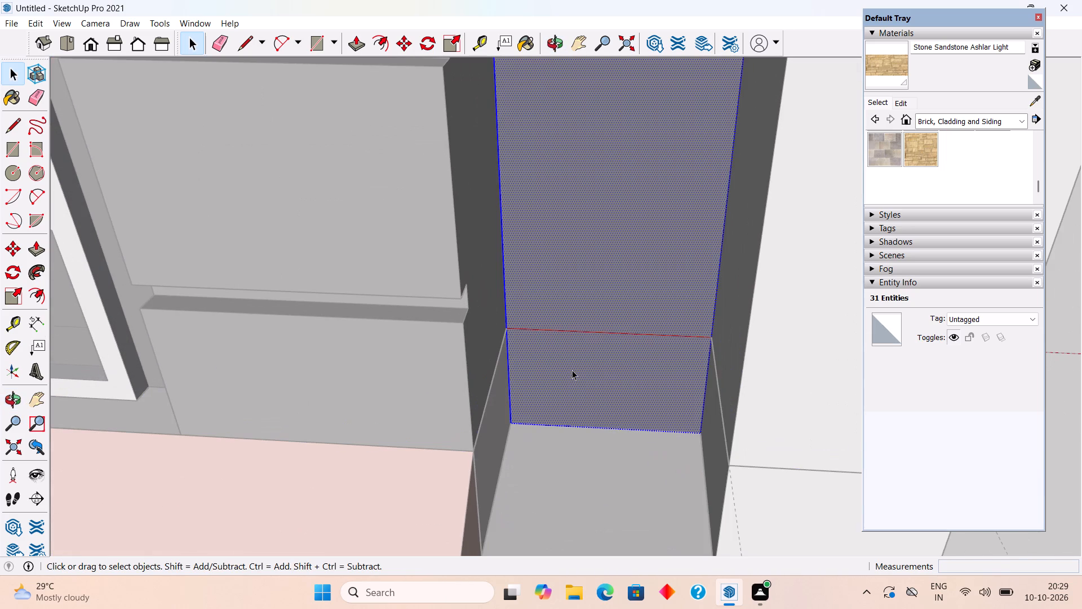
key(l)
click(505, 334)
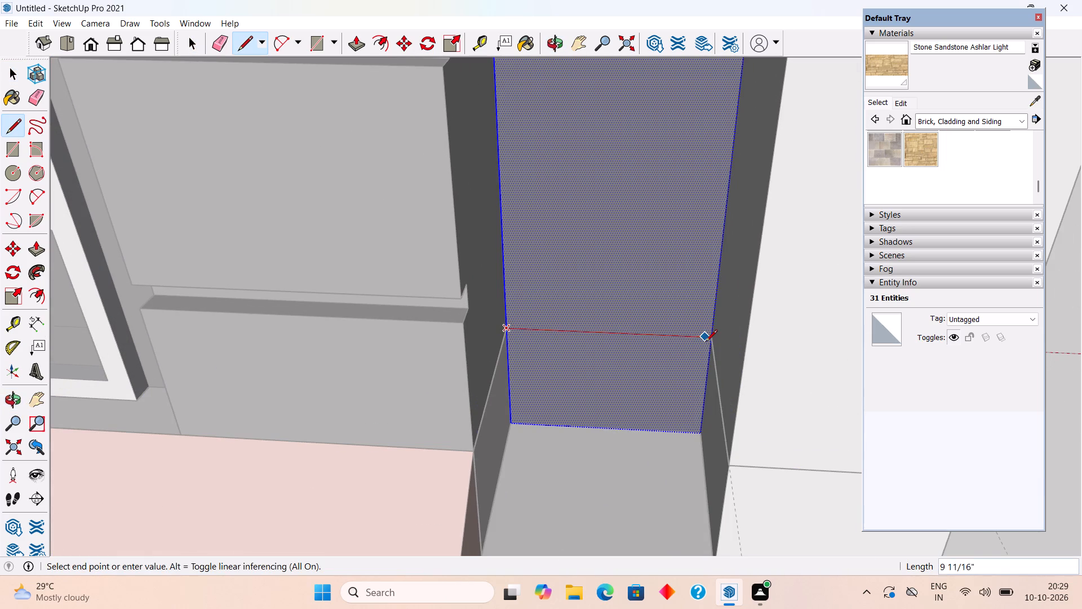
click(707, 341)
key(space)
Push/Pull the wall section below the new line forward until flush with the slab's front edge, and leave the group.
key(p)
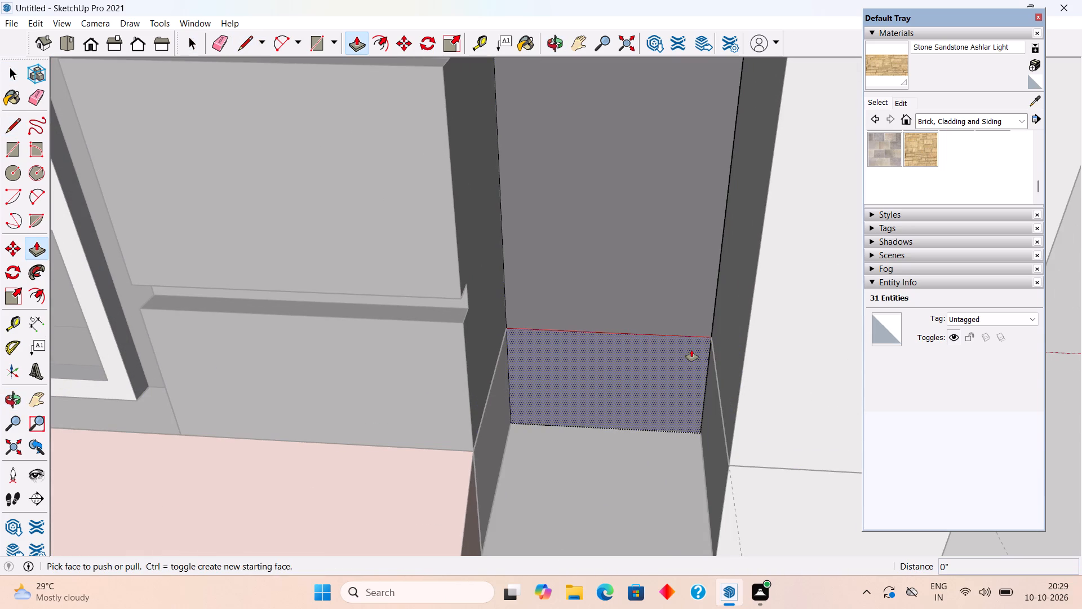
drag(691, 350, 700, 390)
drag(671, 431, 725, 513)
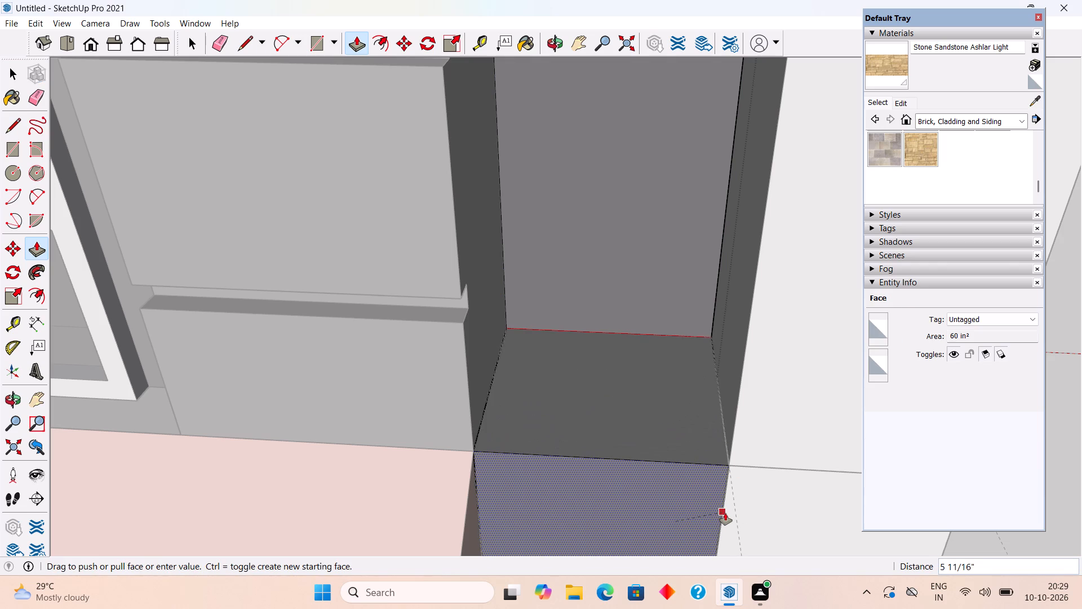
drag(725, 513, 726, 513)
key(space)
scroll(719, 518, down, 18)
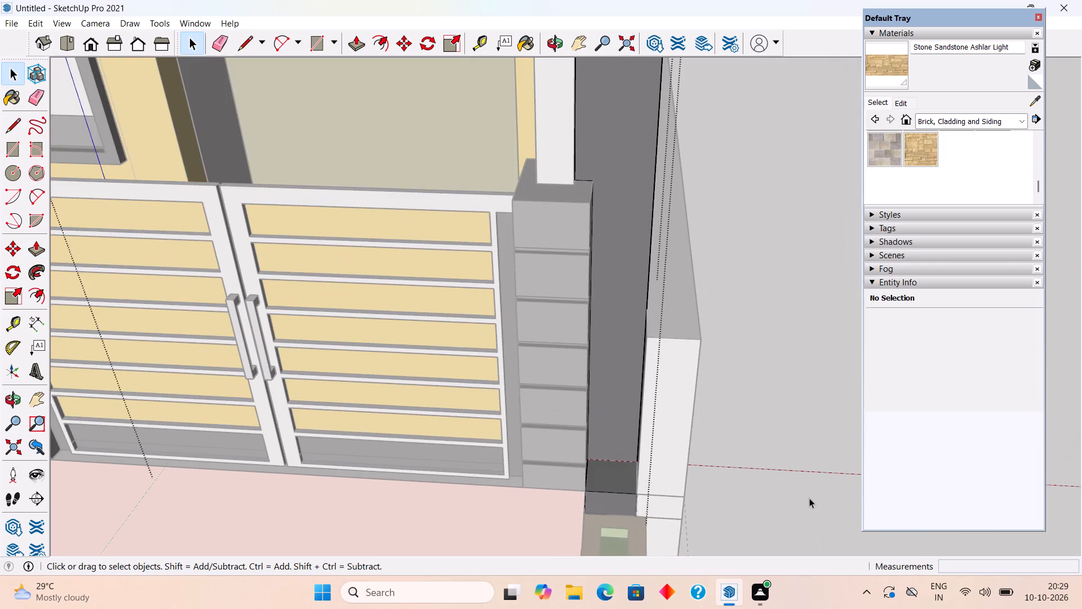
click(809, 498)
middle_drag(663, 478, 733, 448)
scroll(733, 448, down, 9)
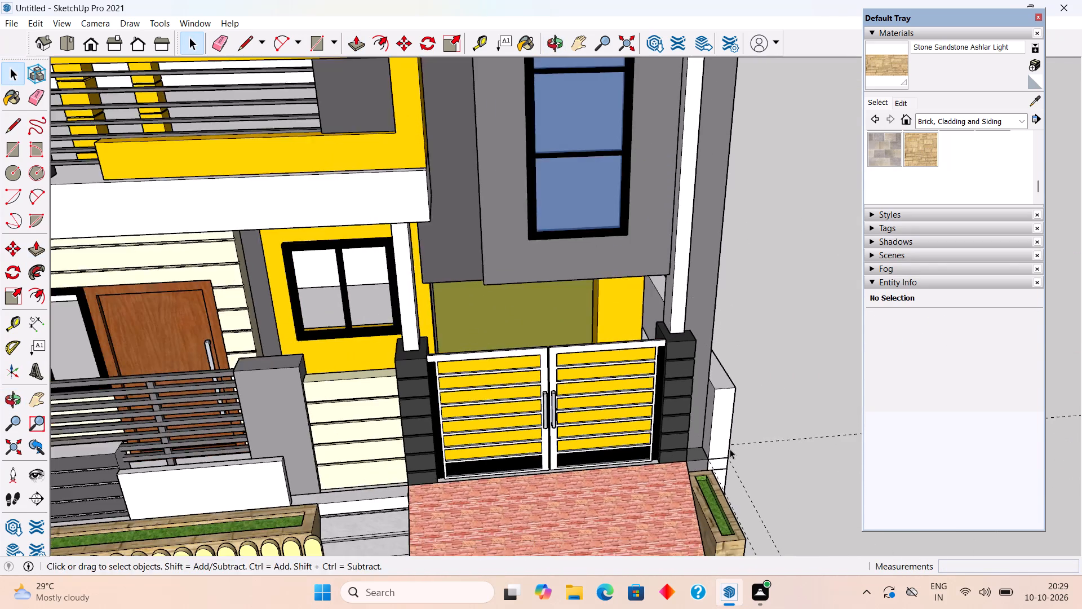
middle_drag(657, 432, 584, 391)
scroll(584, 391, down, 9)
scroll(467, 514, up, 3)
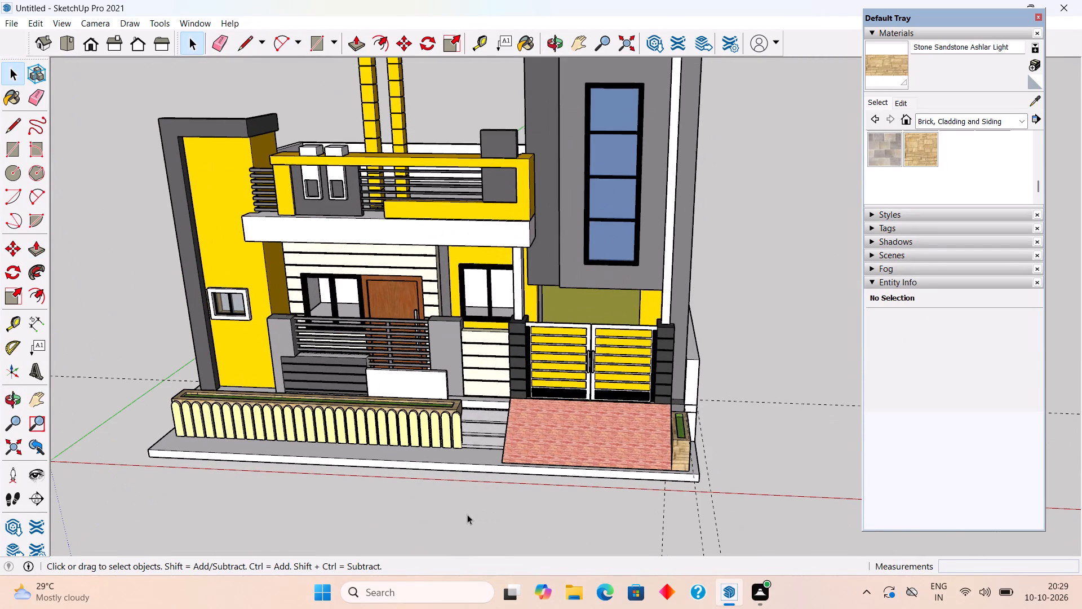
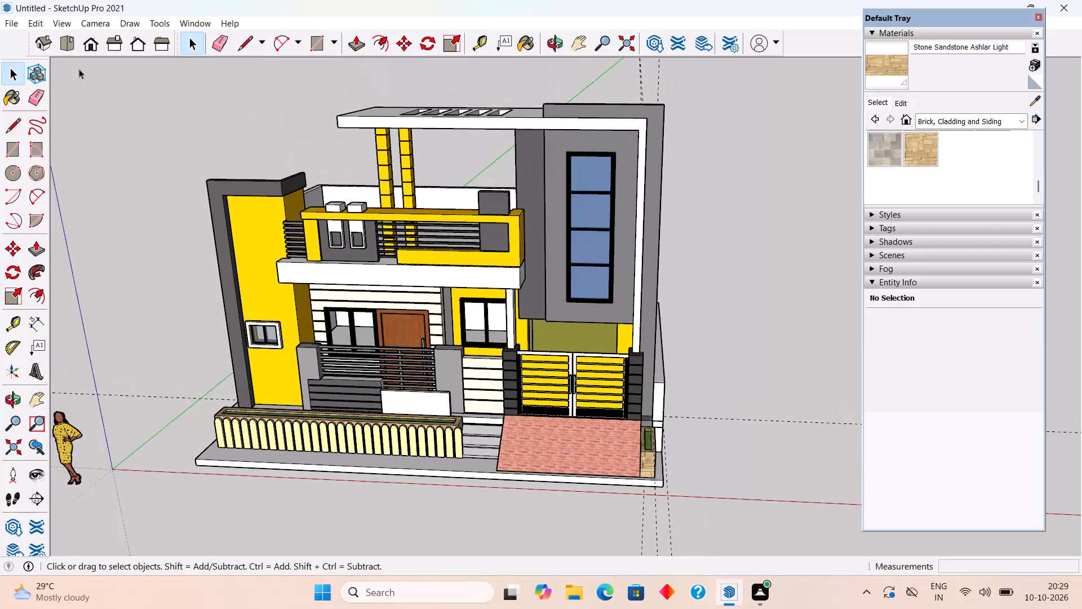
Delete all construction guides from the model.
click(38, 23)
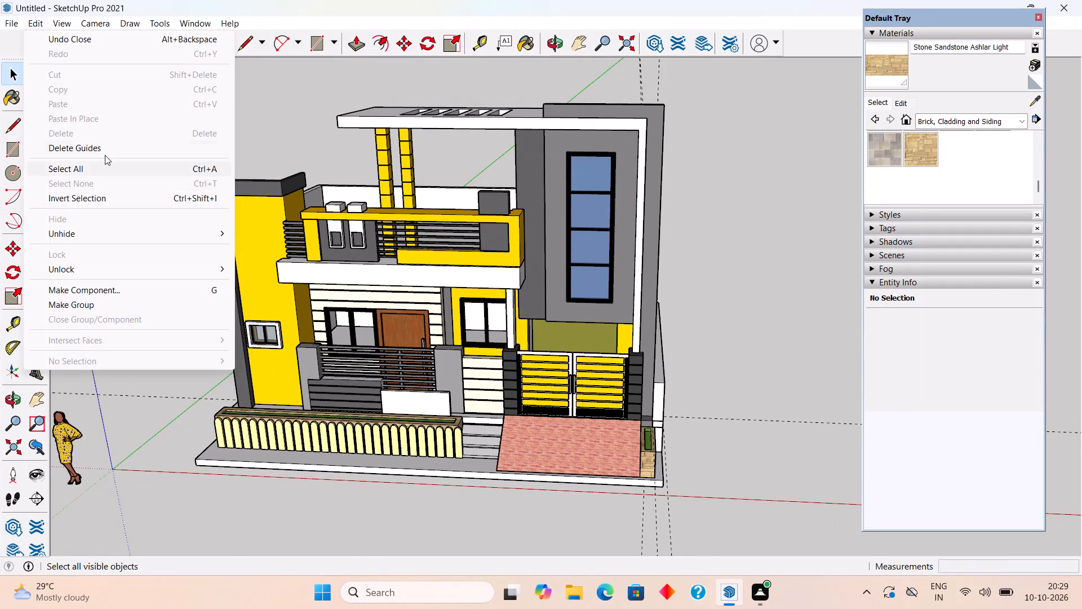
click(105, 144)
Examine the whole house exterior from the front, the sides, below and above, including the boundary wall, balcony and roof slab.
middle_drag(165, 189, 286, 169)
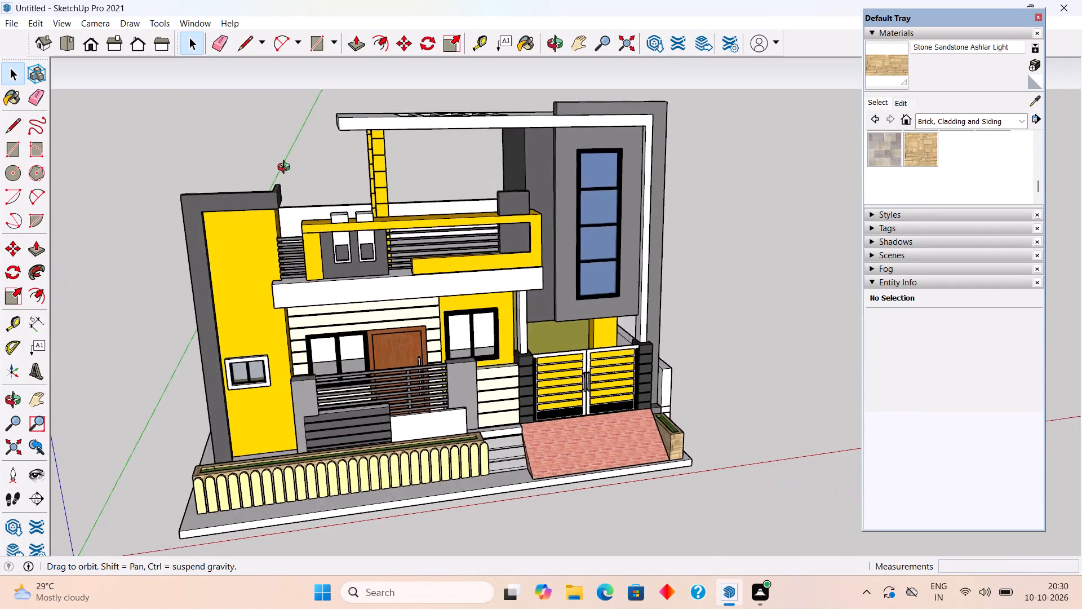
middle_drag(286, 169, 273, 102)
scroll(419, 255, down, 1)
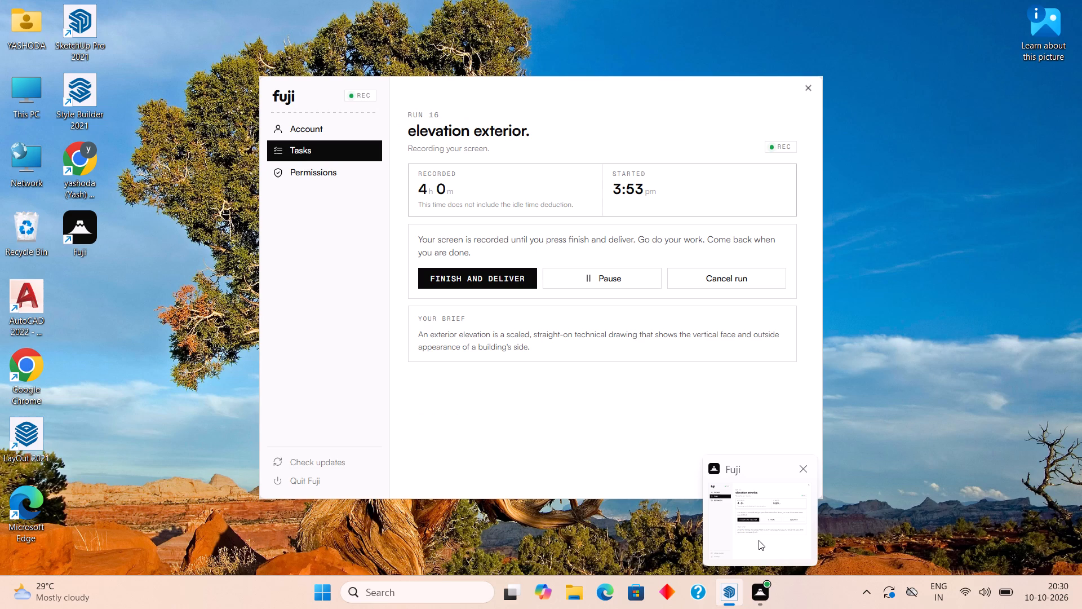
scroll(494, 275, down, 6)
middle_drag(498, 326, 430, 336)
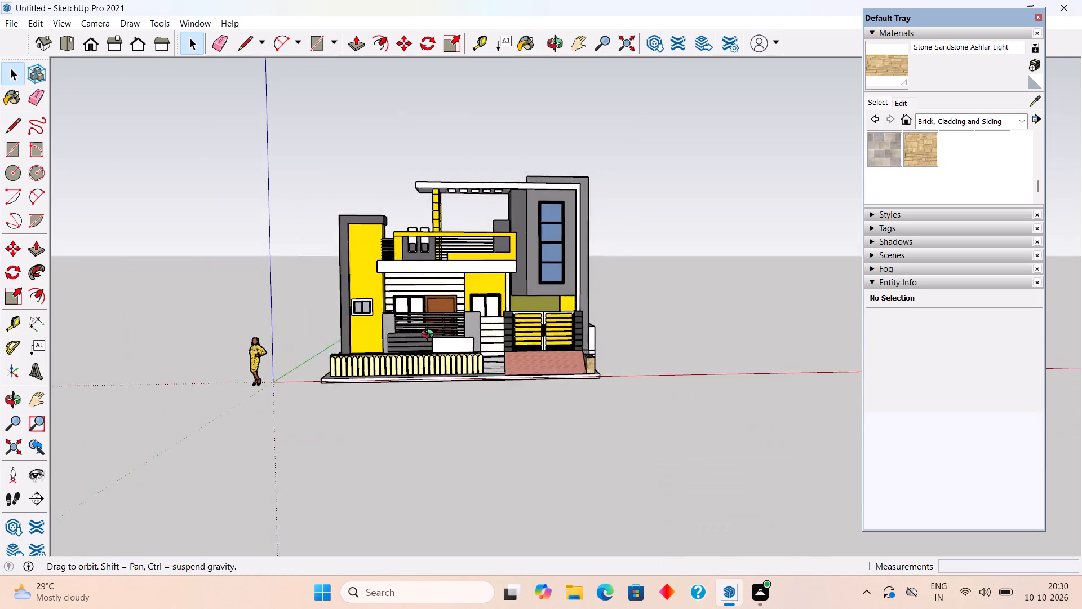
middle_drag(430, 336, 395, 340)
scroll(395, 340, up, 6)
scroll(375, 339, down, 4)
middle_drag(375, 339, 746, 328)
scroll(665, 329, up, 1)
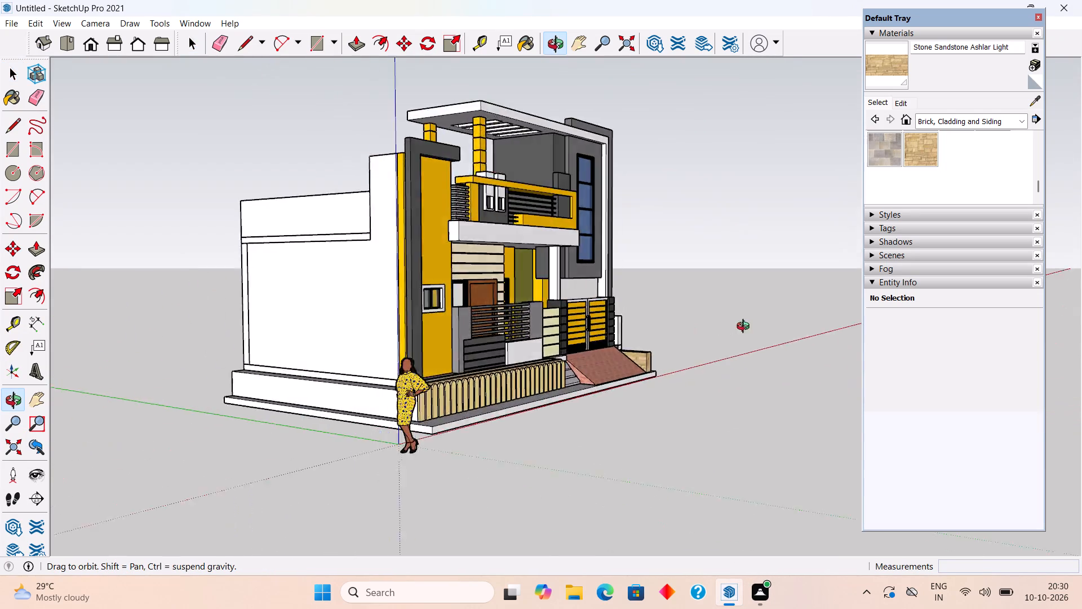
middle_drag(746, 328, 528, 374)
scroll(528, 374, up, 3)
scroll(528, 374, down, 6)
middle_drag(509, 351, 388, 311)
scroll(388, 311, up, 5)
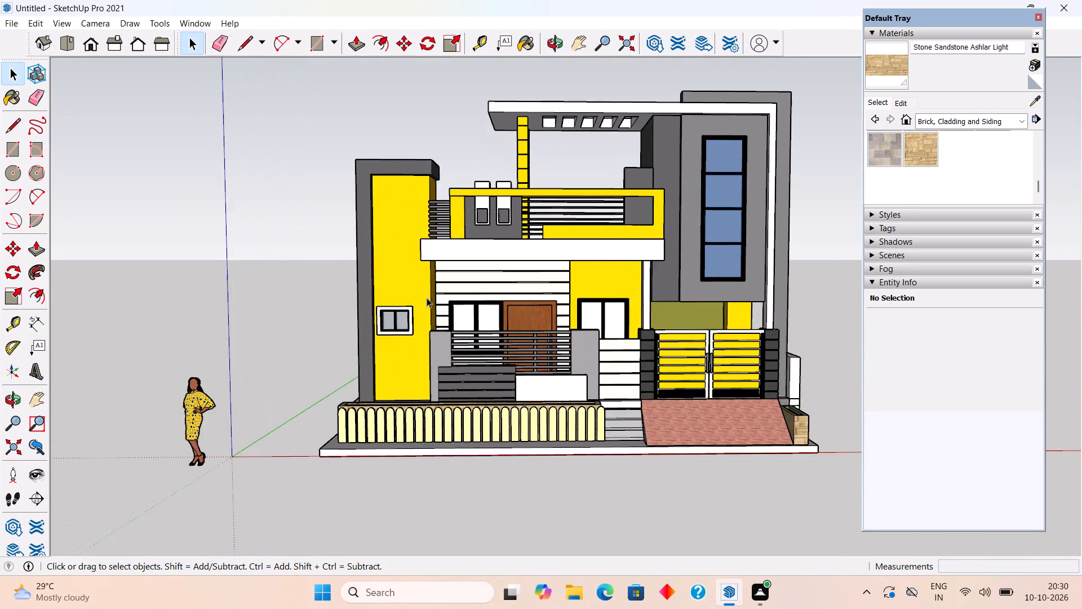
scroll(491, 303, up, 1)
scroll(569, 323, up, 1)
middle_drag(571, 321, 625, 252)
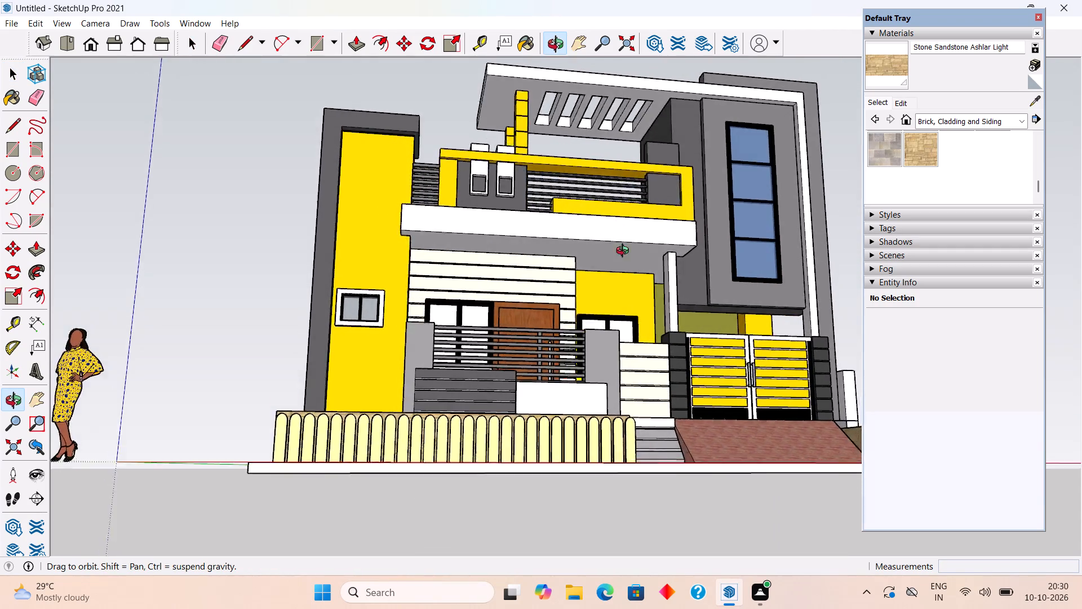
middle_drag(625, 252, 619, 351)
scroll(619, 351, down, 6)
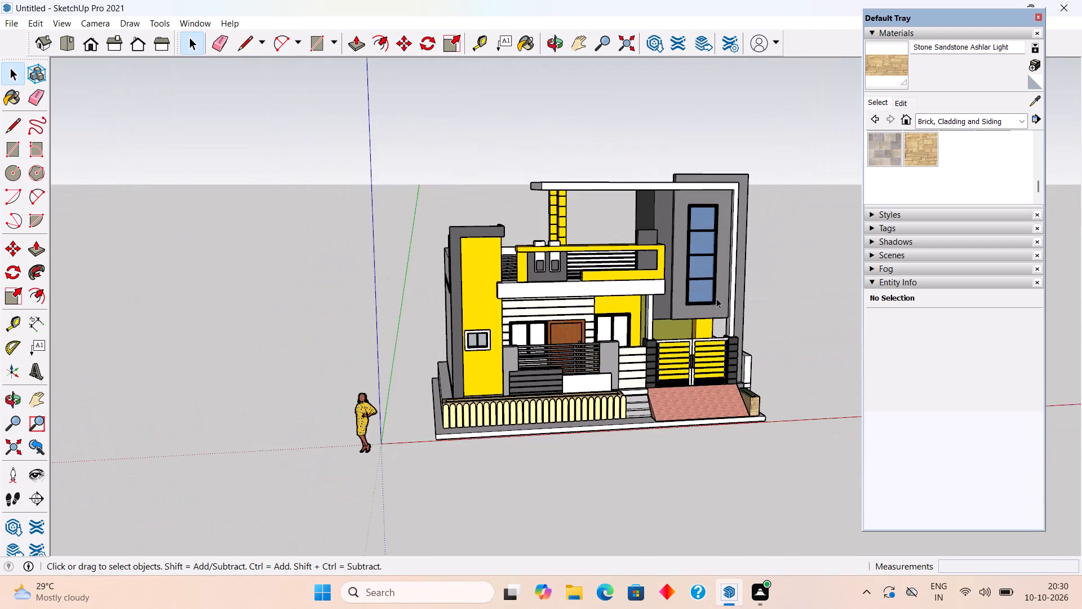
scroll(716, 298, up, 1)
middle_drag(716, 295, 617, 290)
scroll(617, 290, up, 2)
middle_drag(666, 329, 679, 271)
scroll(671, 286, up, 3)
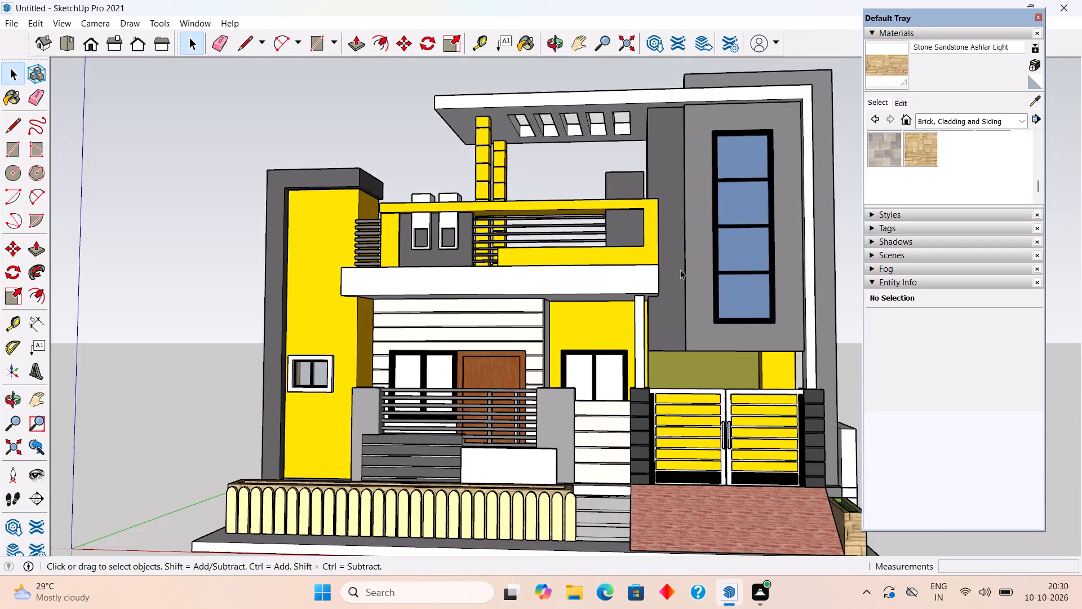
scroll(680, 270, down, 4)
scroll(757, 316, up, 3)
middle_drag(799, 319, 853, 308)
scroll(853, 308, down, 4)
scroll(853, 308, up, 6)
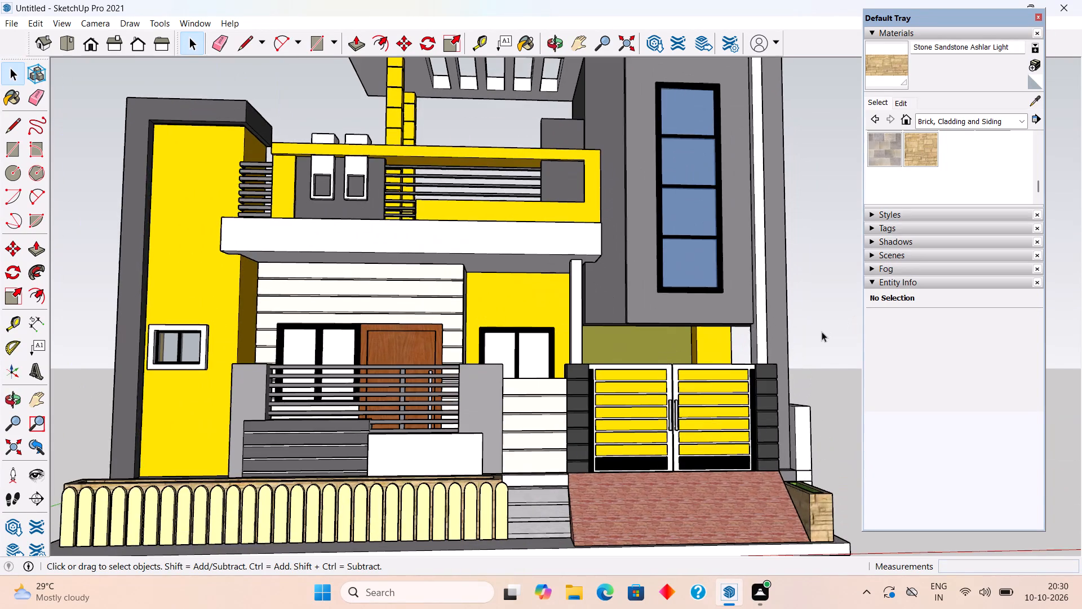
middle_drag(817, 336, 718, 390)
scroll(718, 390, down, 7)
scroll(730, 396, up, 4)
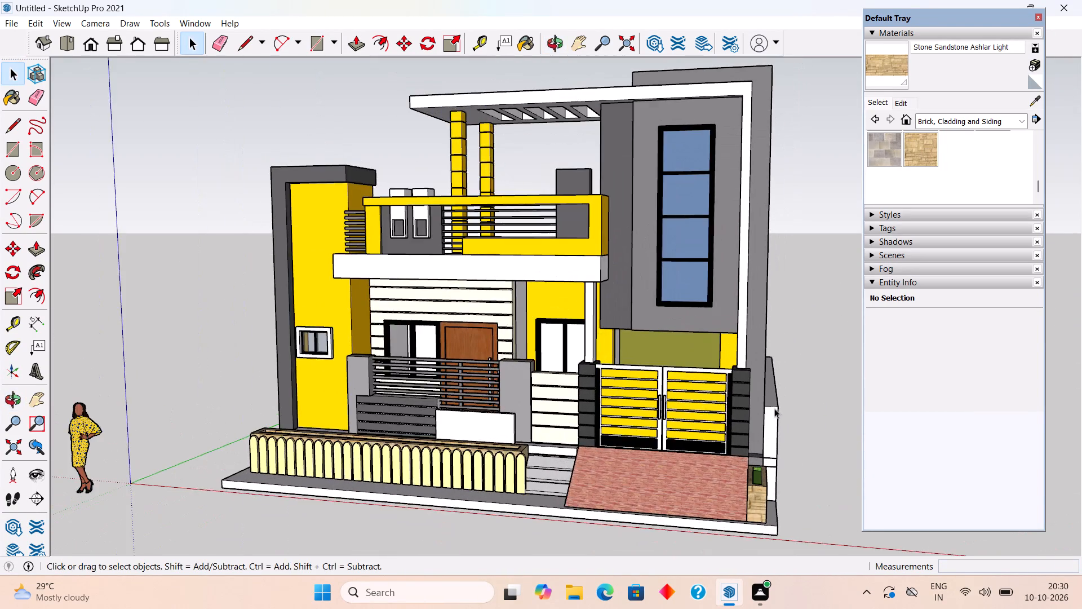
scroll(755, 386, up, 1)
middle_drag(702, 368, 755, 326)
scroll(755, 326, down, 4)
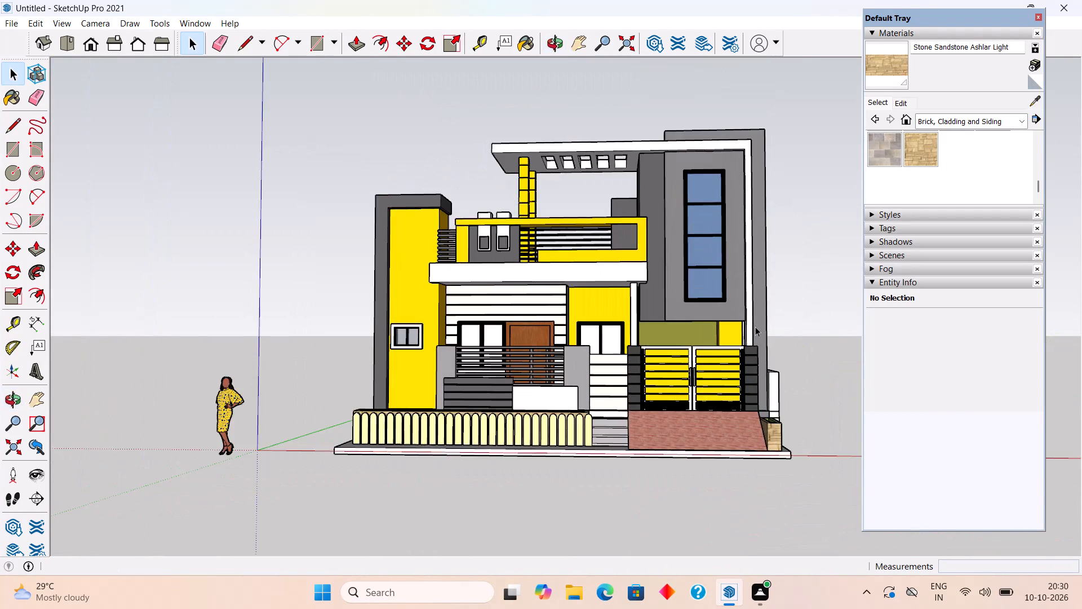
scroll(755, 326, down, 5)
scroll(679, 345, up, 1)
middle_drag(679, 345, 769, 358)
scroll(769, 358, up, 2)
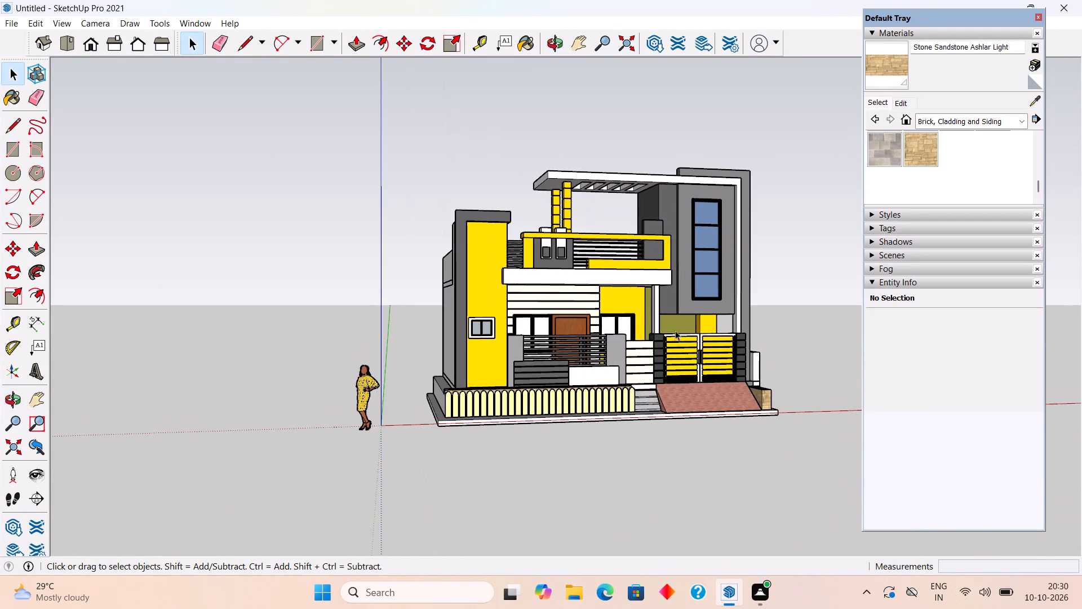
scroll(569, 313, up, 8)
middle_drag(547, 308, 522, 382)
scroll(522, 382, down, 3)
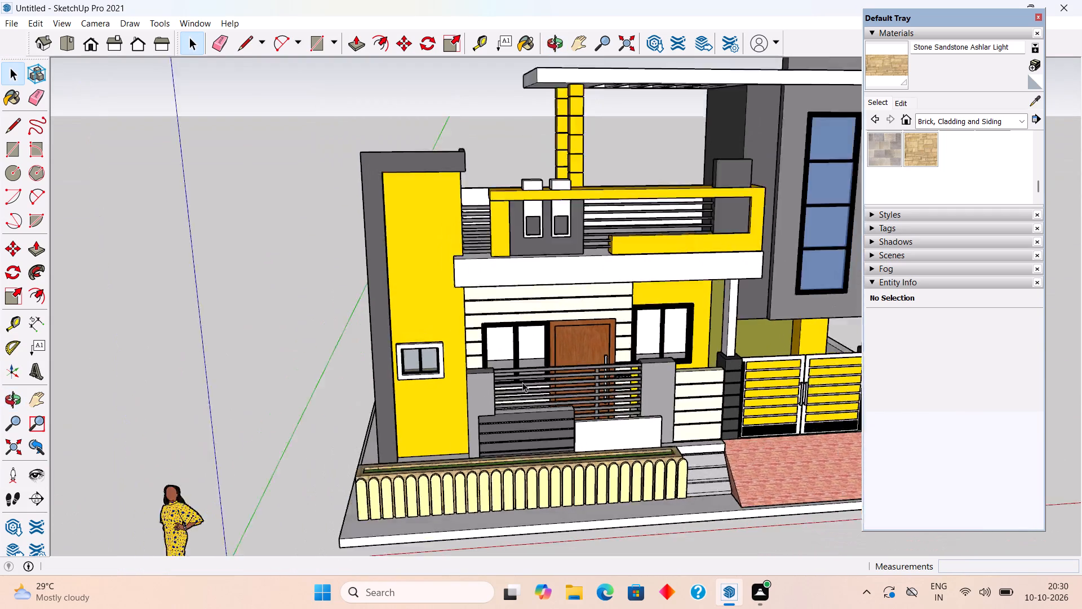
scroll(522, 382, down, 1)
scroll(429, 301, up, 3)
scroll(430, 293, down, 6)
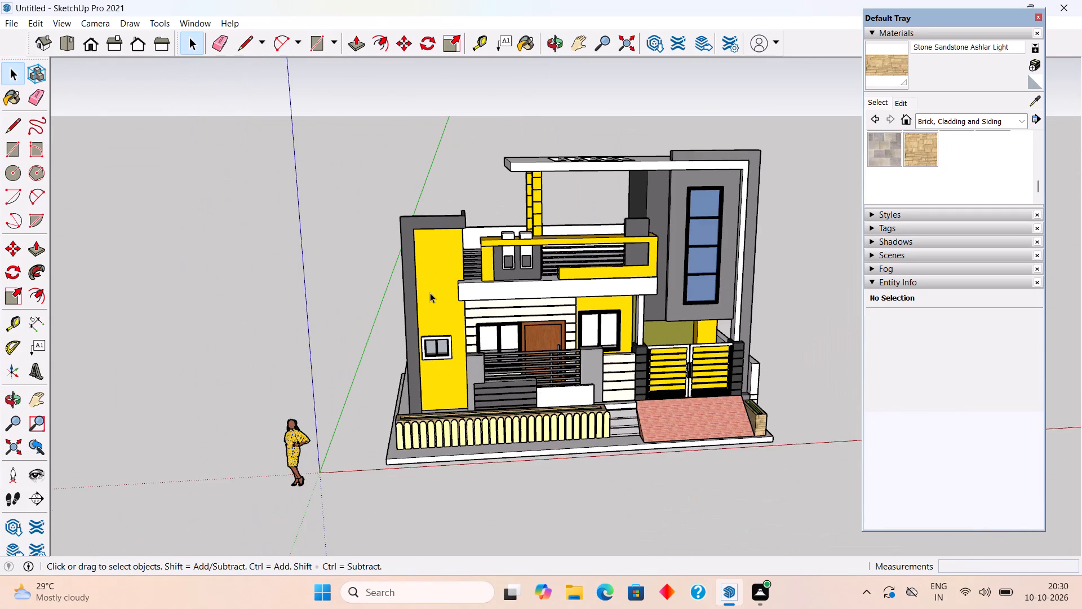
scroll(430, 293, up, 1)
middle_drag(614, 258, 527, 224)
scroll(527, 224, down, 1)
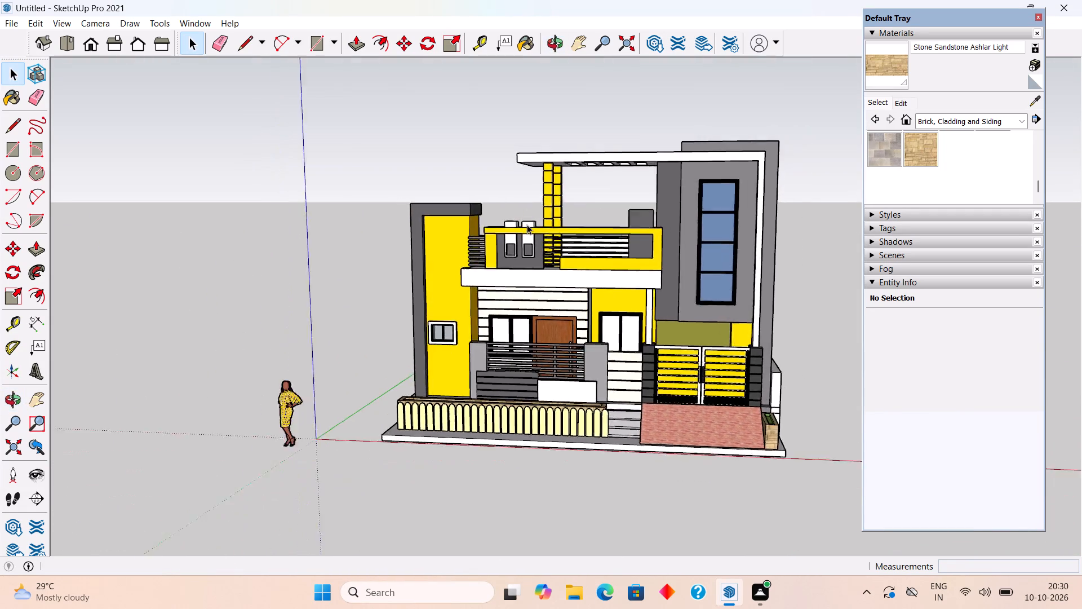
scroll(527, 224, down, 5)
middle_drag(640, 228, 640, 143)
scroll(640, 144, up, 4)
middle_drag(649, 230, 658, 197)
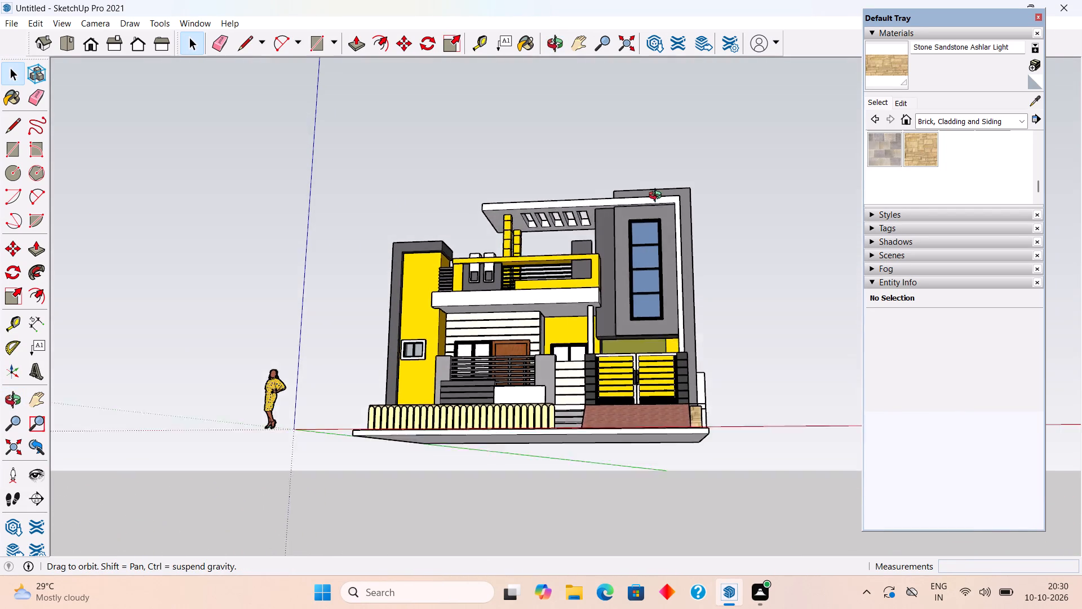
middle_drag(658, 197, 750, 311)
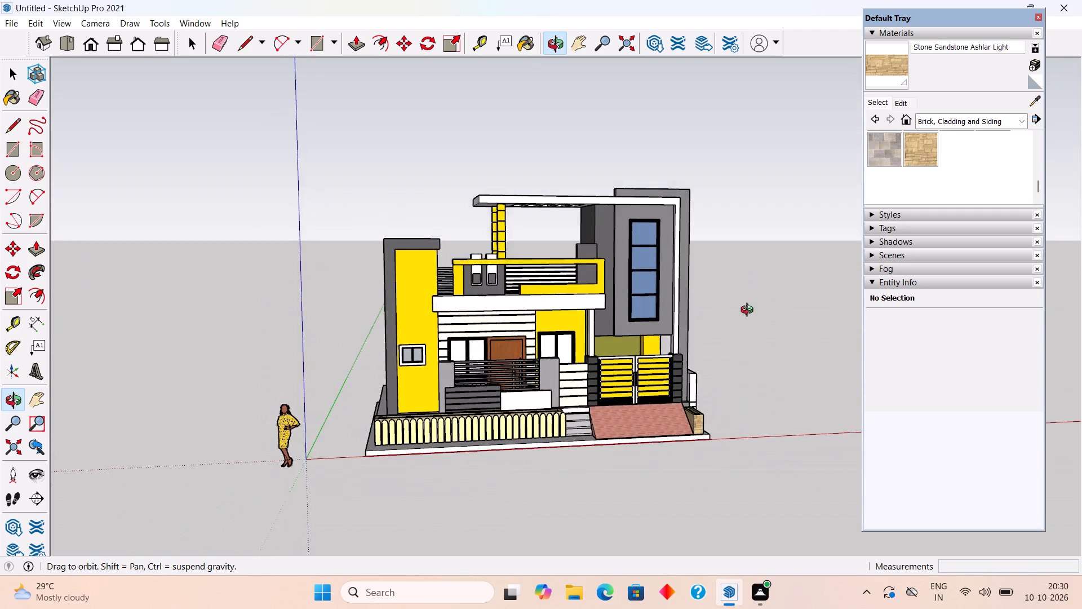
middle_drag(750, 311, 638, 400)
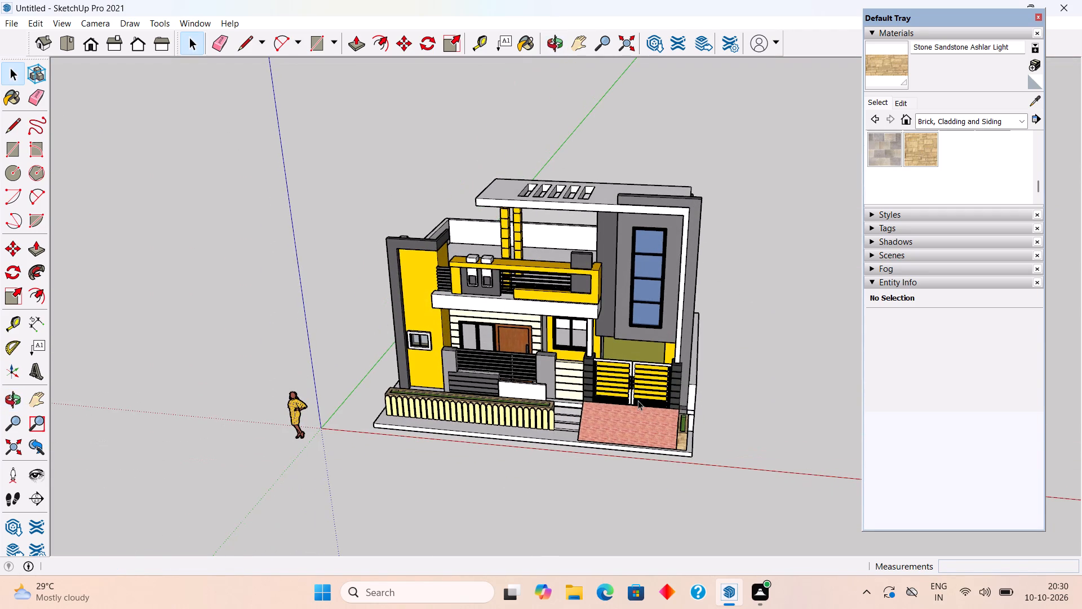
scroll(640, 397, down, 3)
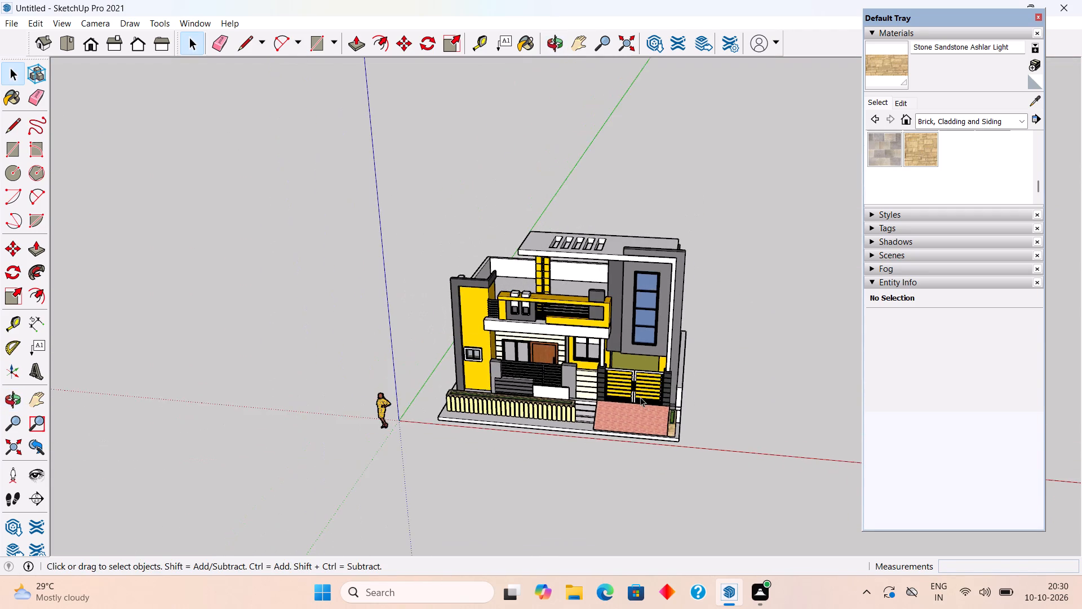
Examine the yellow entrance gate up close, checking its grouping, and leave it unselected.
scroll(640, 397, up, 17)
scroll(648, 392, up, 4)
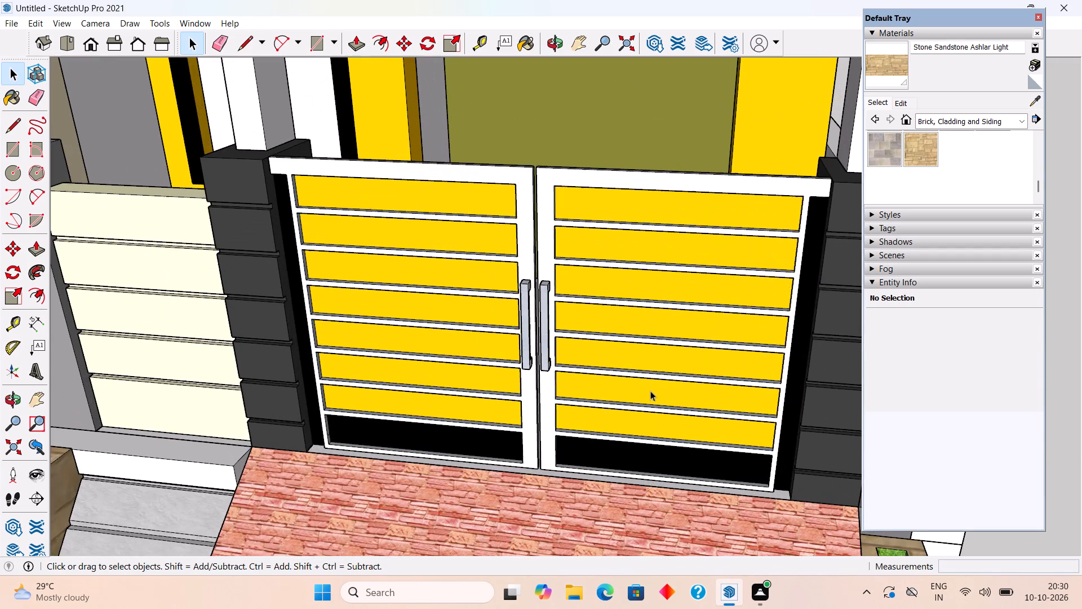
click(654, 389)
middle_drag(686, 316, 742, 268)
scroll(742, 268, down, 8)
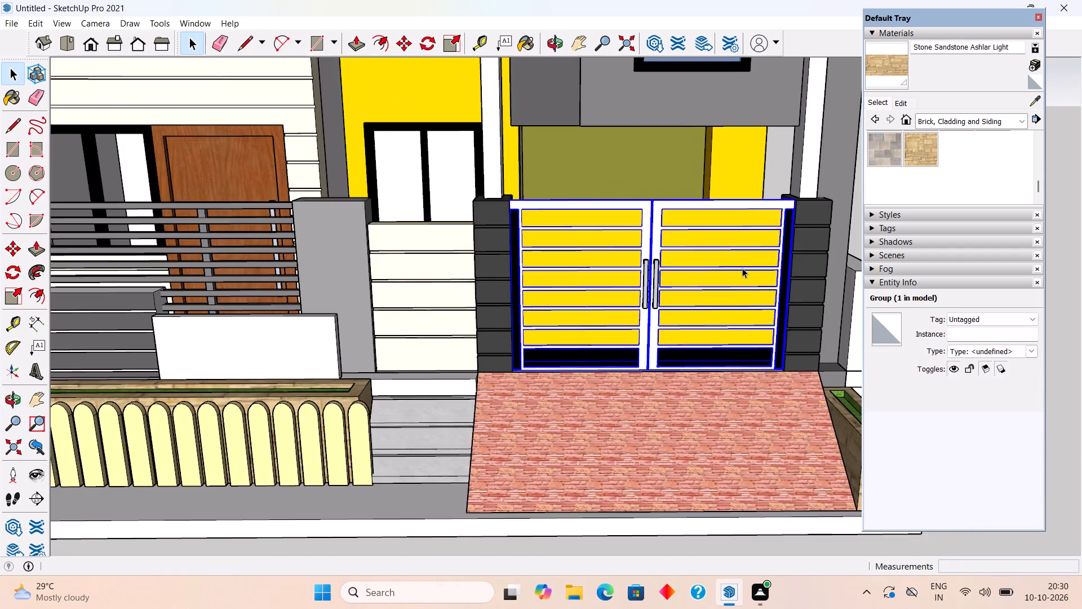
scroll(742, 268, down, 11)
click(792, 243)
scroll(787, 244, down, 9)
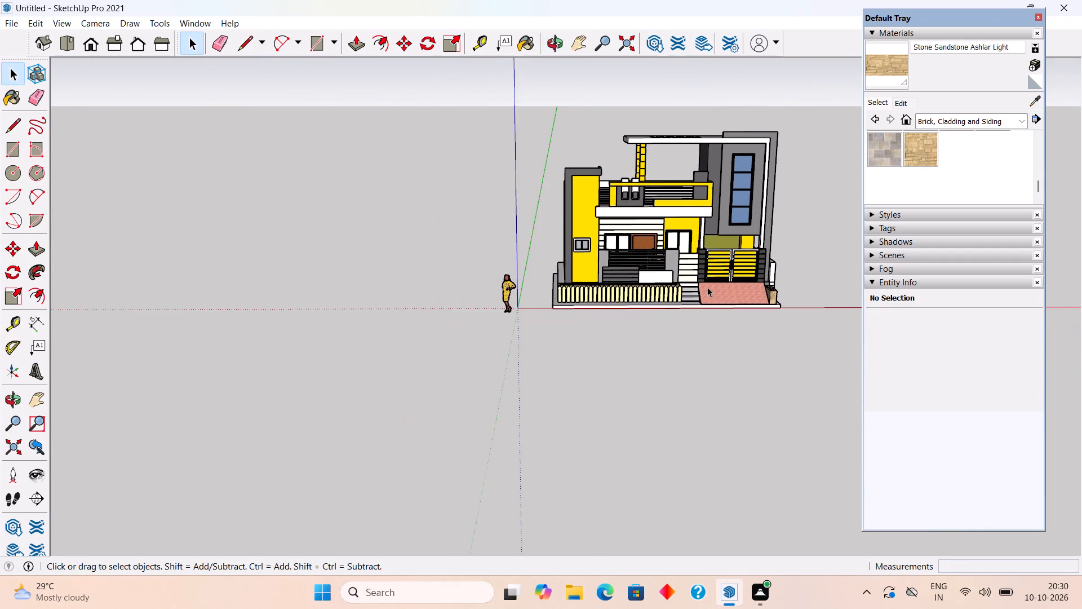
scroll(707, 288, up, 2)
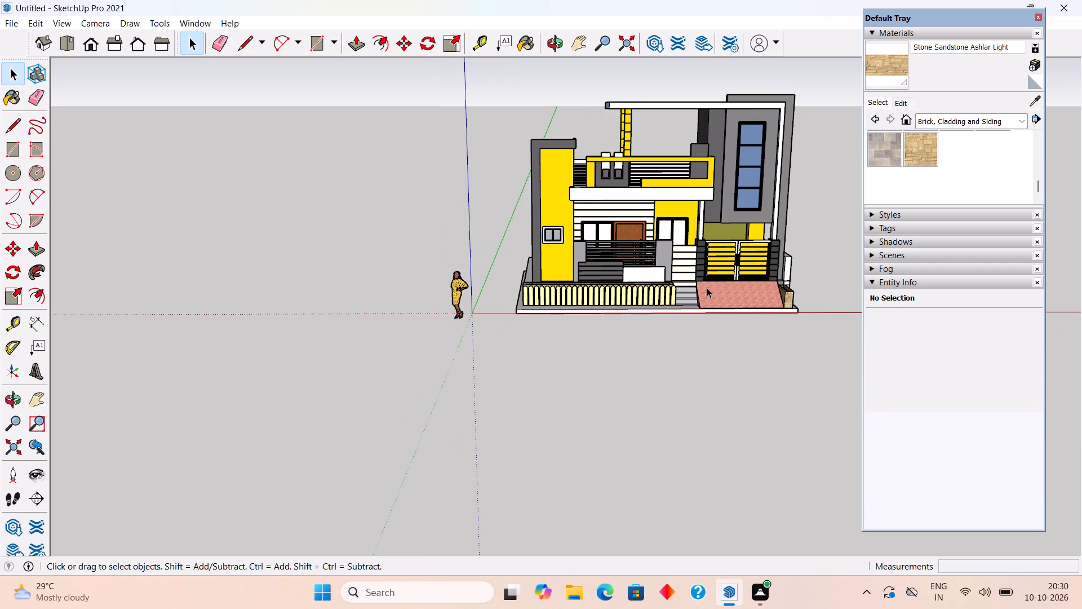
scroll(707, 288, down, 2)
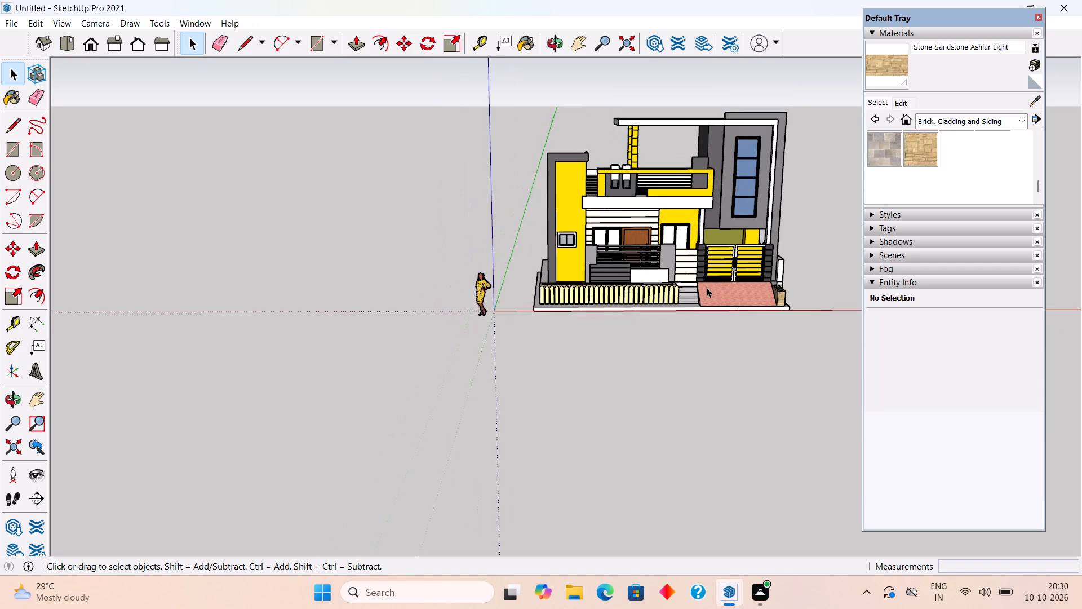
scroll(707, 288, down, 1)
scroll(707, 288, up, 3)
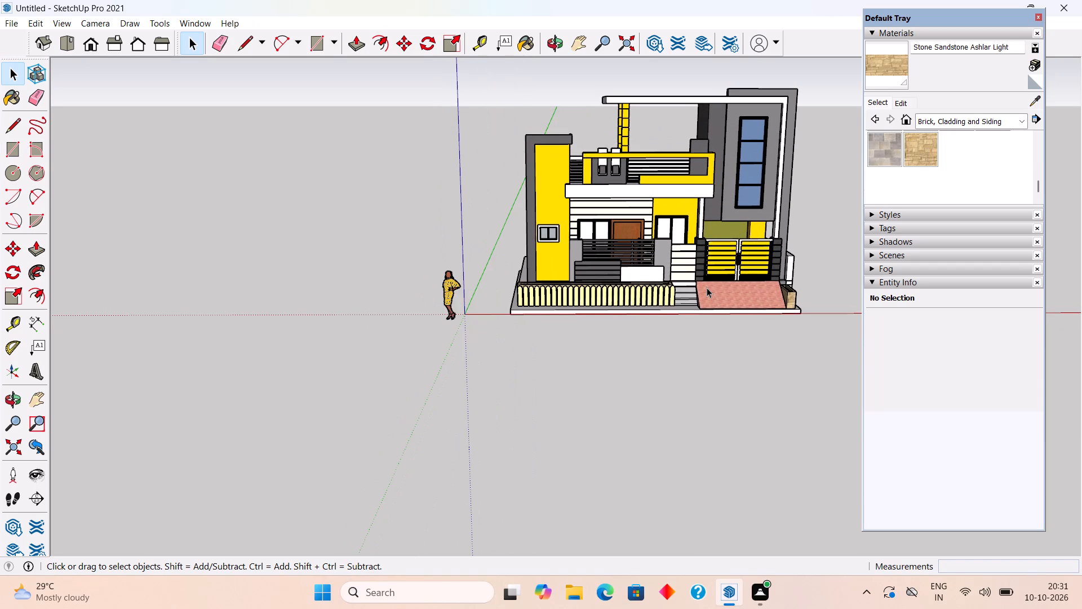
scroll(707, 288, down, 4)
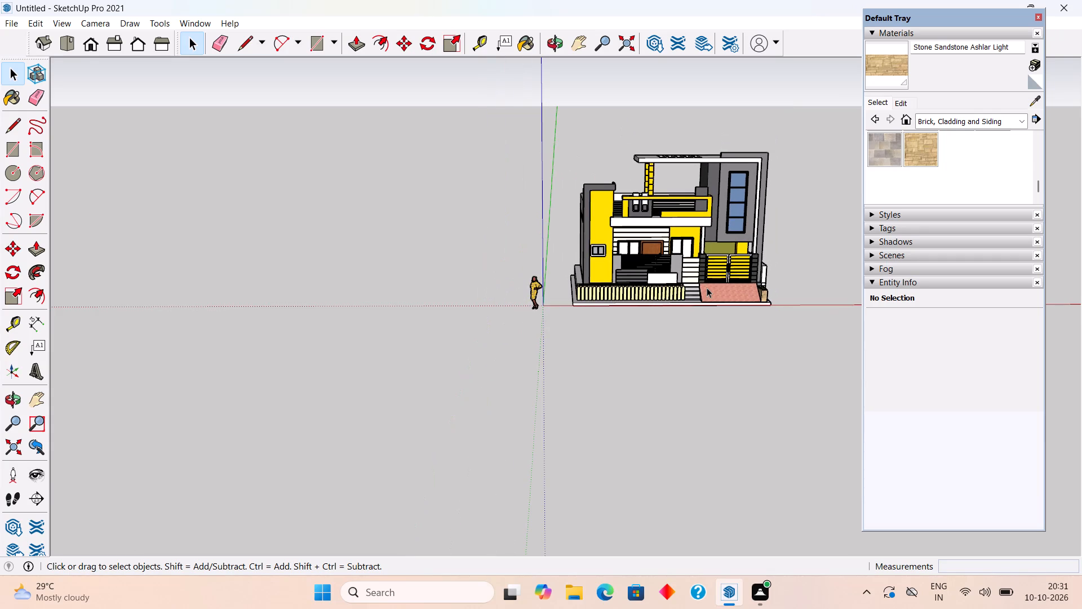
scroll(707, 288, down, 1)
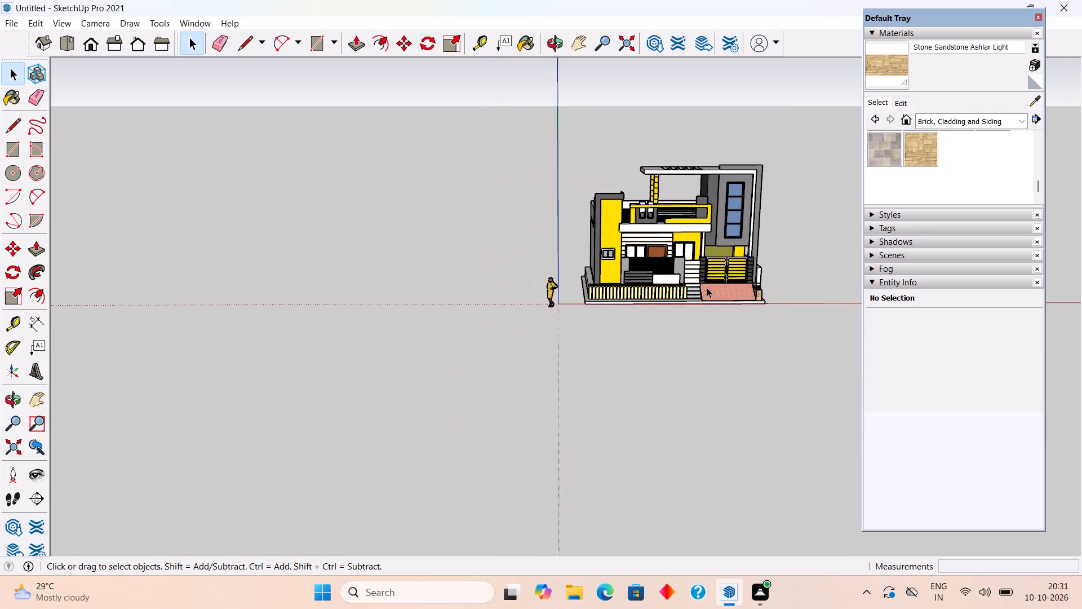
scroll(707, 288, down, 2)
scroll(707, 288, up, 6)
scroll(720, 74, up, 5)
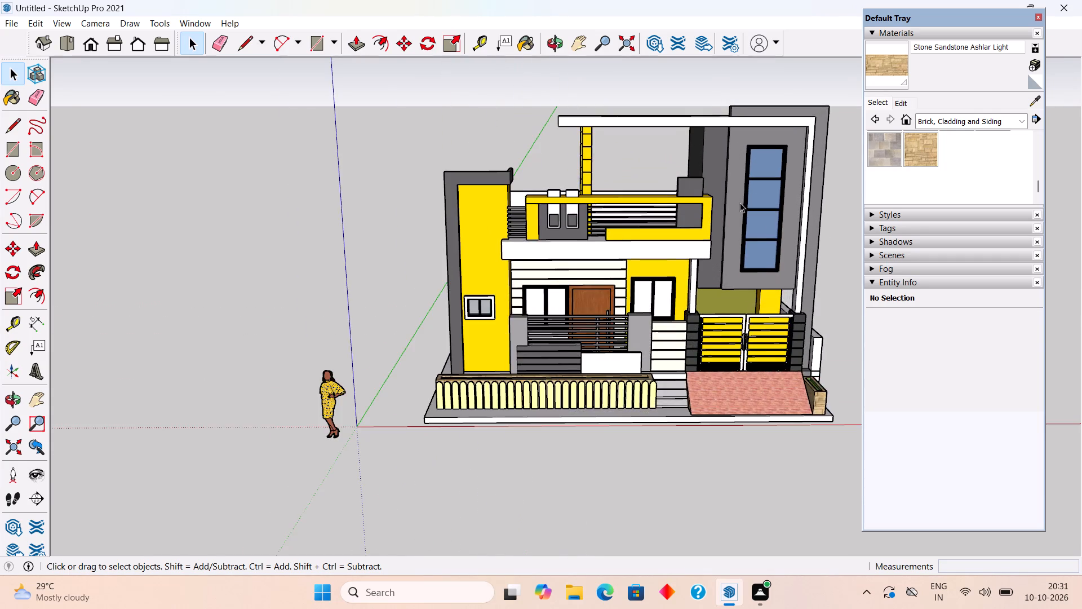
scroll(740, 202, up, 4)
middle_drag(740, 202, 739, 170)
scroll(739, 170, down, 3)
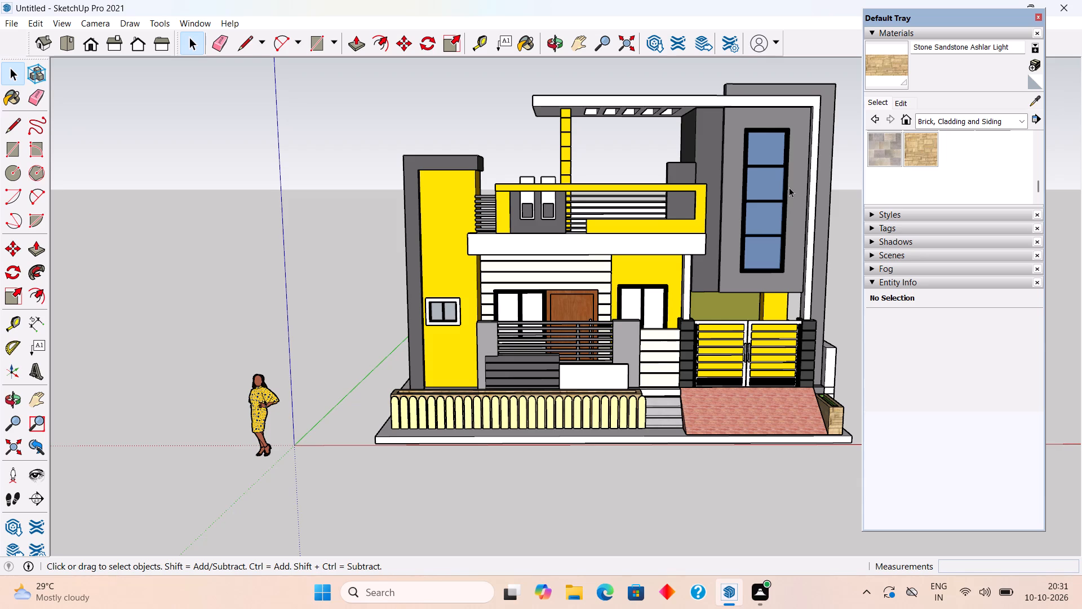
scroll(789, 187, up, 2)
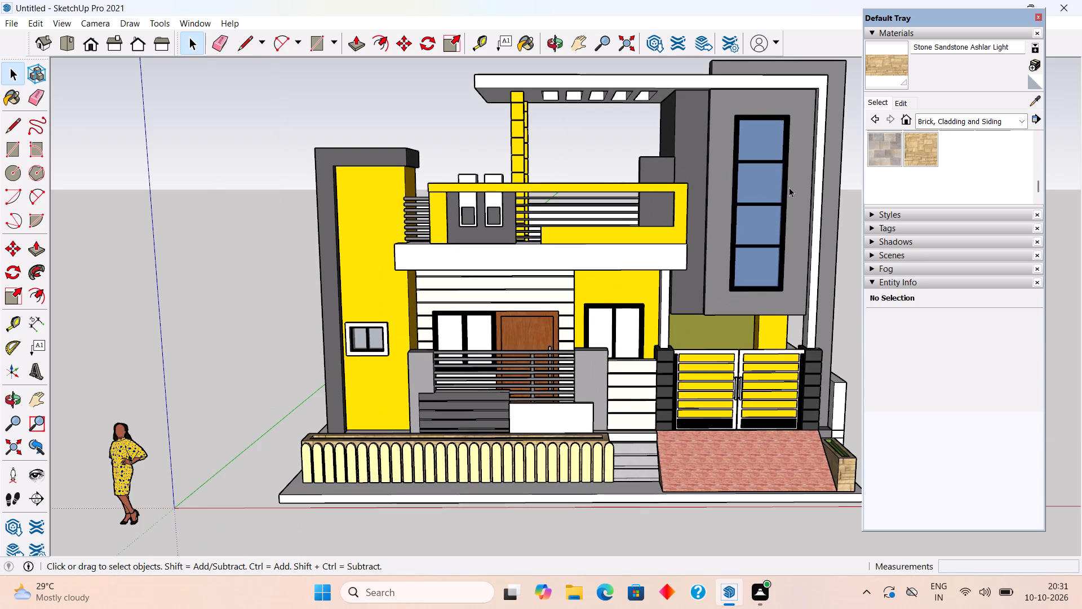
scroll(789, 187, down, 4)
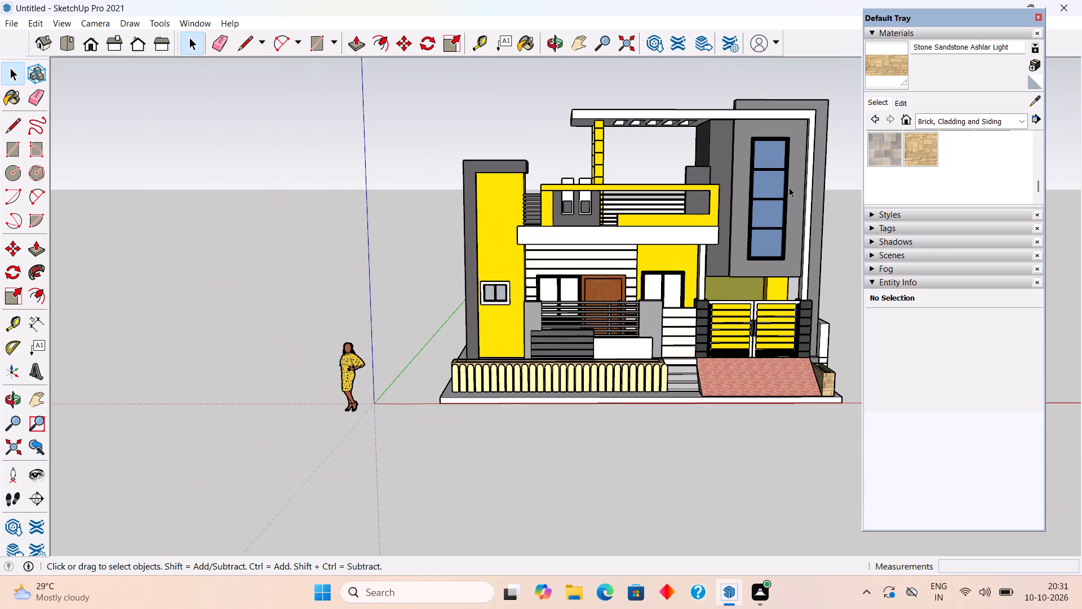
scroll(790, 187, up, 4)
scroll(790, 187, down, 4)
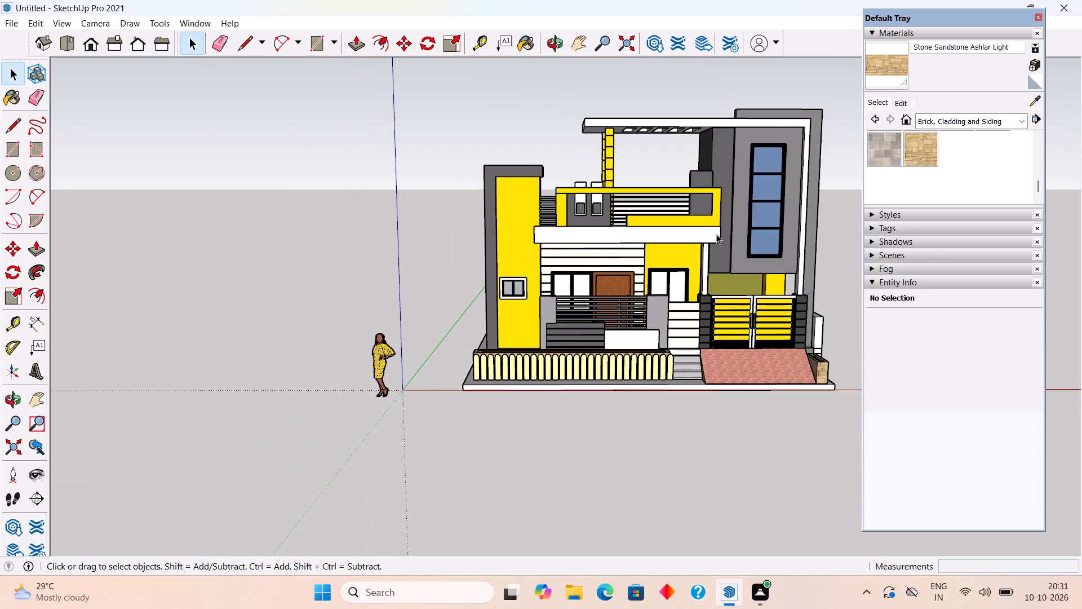
Examine the whole house from the front, from above the roof slab, and from the gate side.
scroll(716, 234, up, 3)
middle_drag(713, 234, 641, 250)
scroll(641, 250, down, 3)
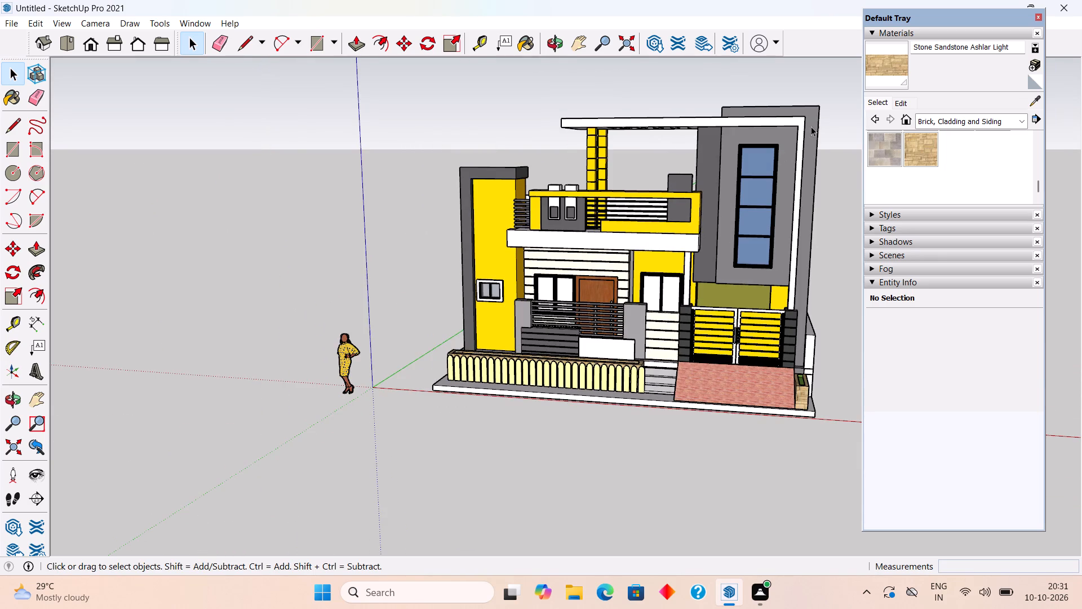
scroll(811, 126, up, 3)
middle_drag(804, 127, 507, 272)
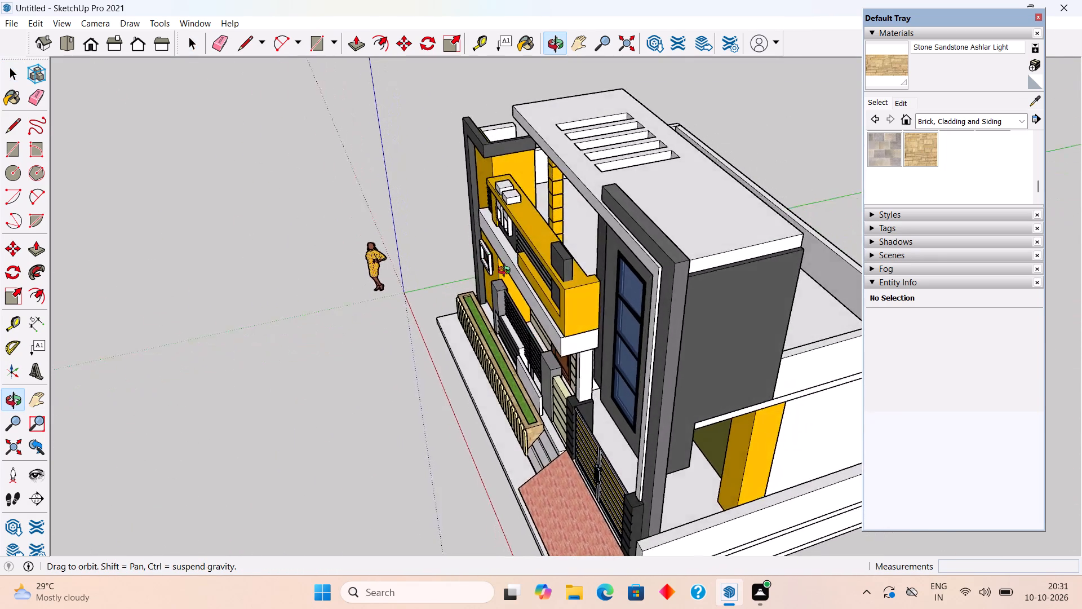
middle_drag(507, 272, 794, 268)
scroll(795, 268, down, 3)
middle_drag(637, 259, 700, 172)
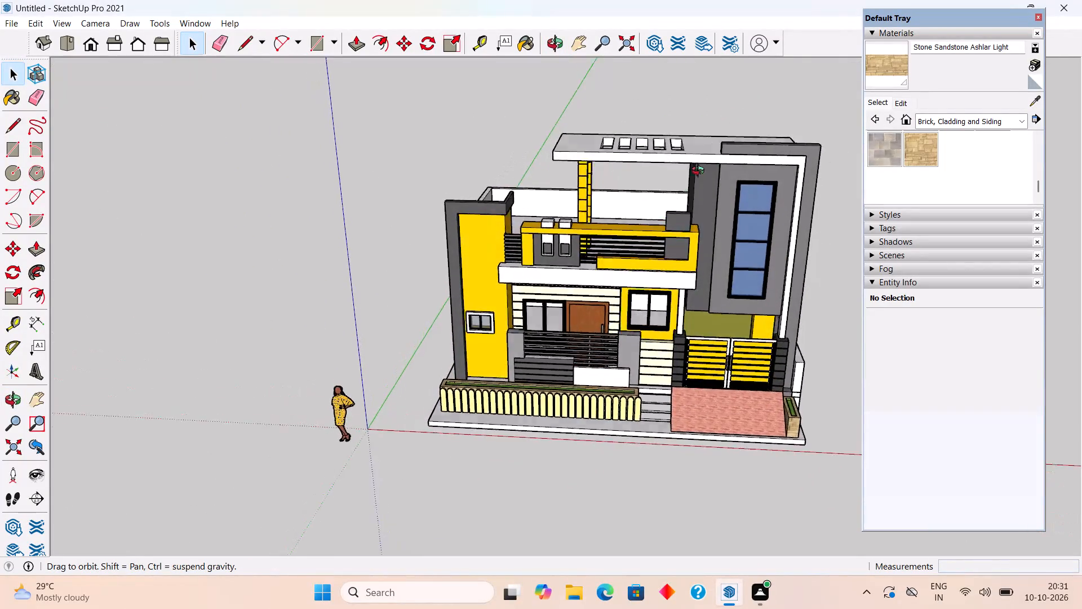
middle_drag(700, 172, 744, 87)
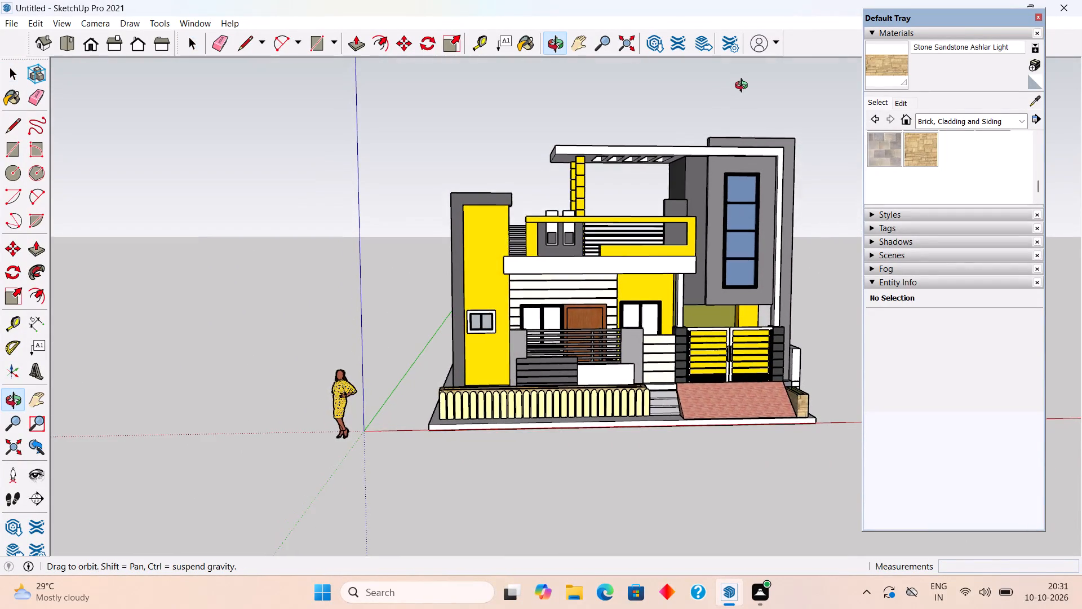
middle_drag(744, 87, 755, 198)
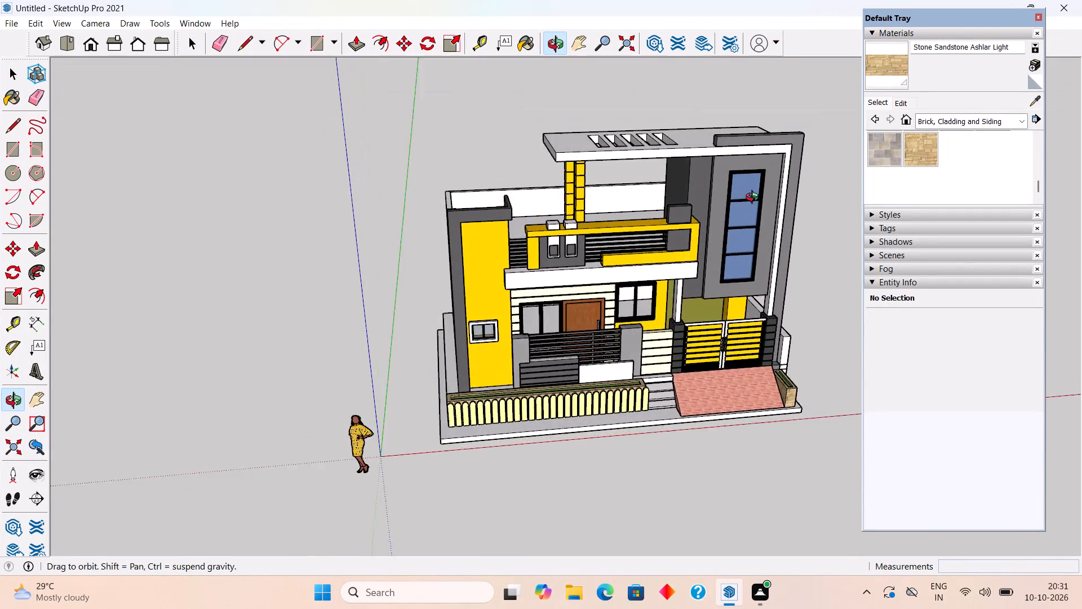
middle_drag(755, 198, 737, 211)
scroll(737, 211, up, 3)
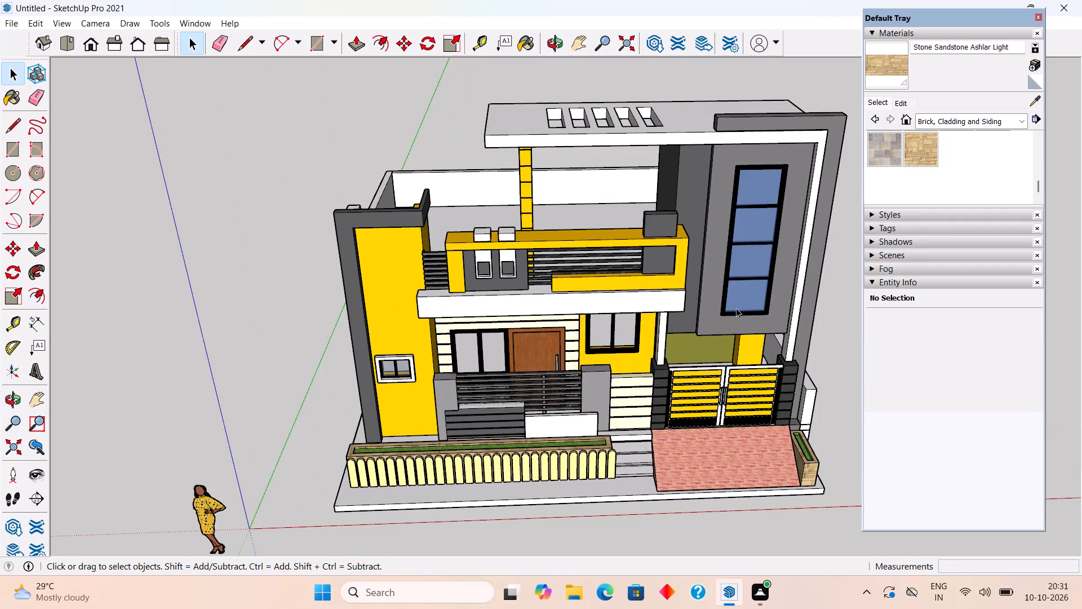
middle_drag(736, 308, 755, 227)
scroll(755, 227, up, 3)
scroll(756, 226, down, 4)
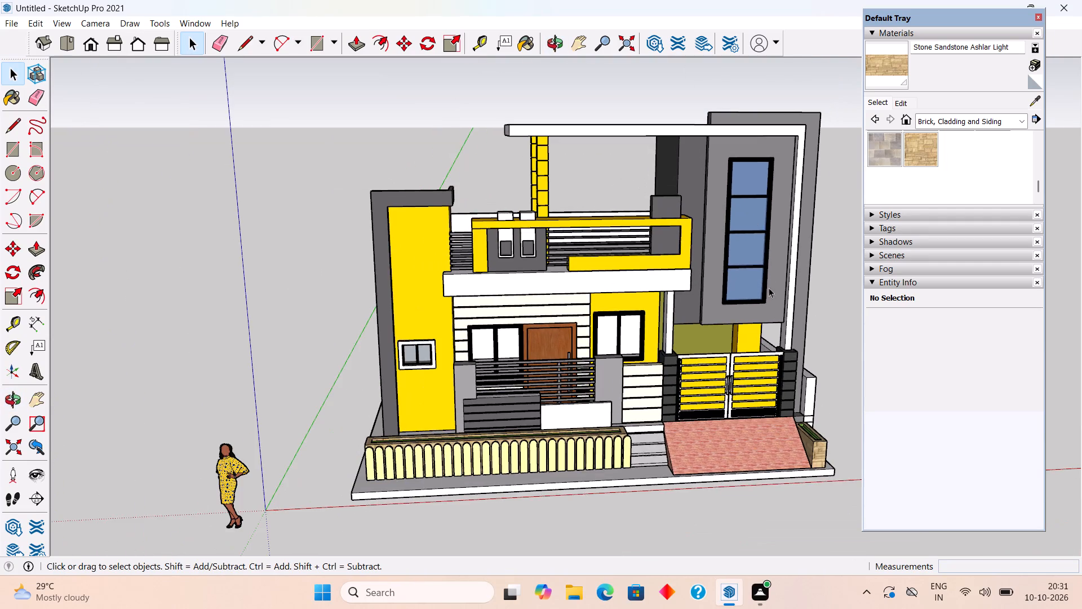
scroll(773, 293, up, 3)
middle_drag(787, 267, 836, 206)
scroll(836, 206, down, 3)
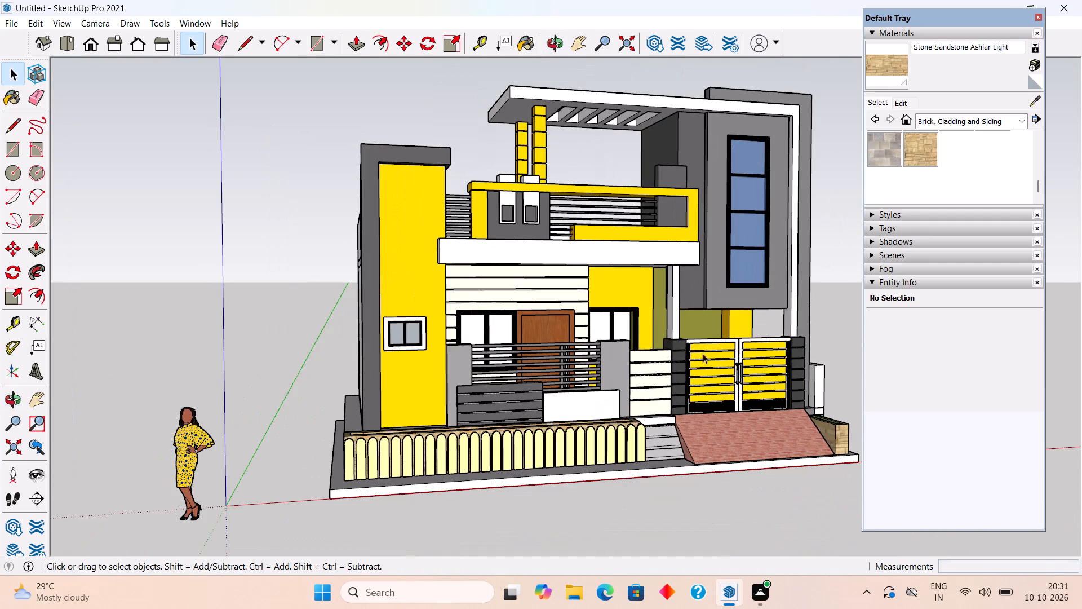
Examine the ground-floor facade up close, including the porch railing, wooden door, windows, cladding and picket planter.
scroll(673, 358, up, 4)
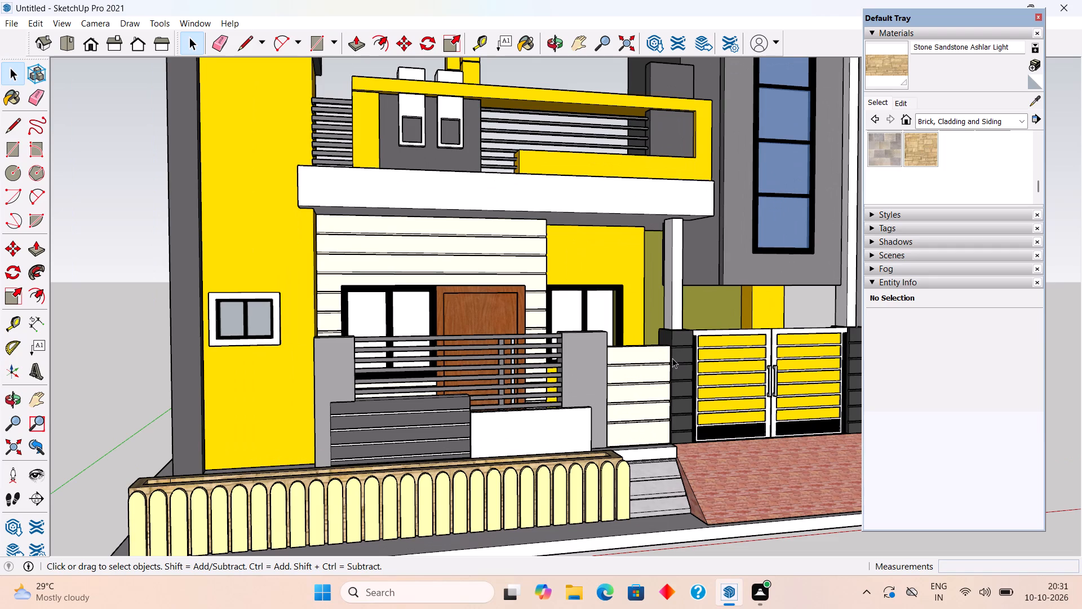
scroll(672, 358, up, 3)
scroll(672, 358, down, 4)
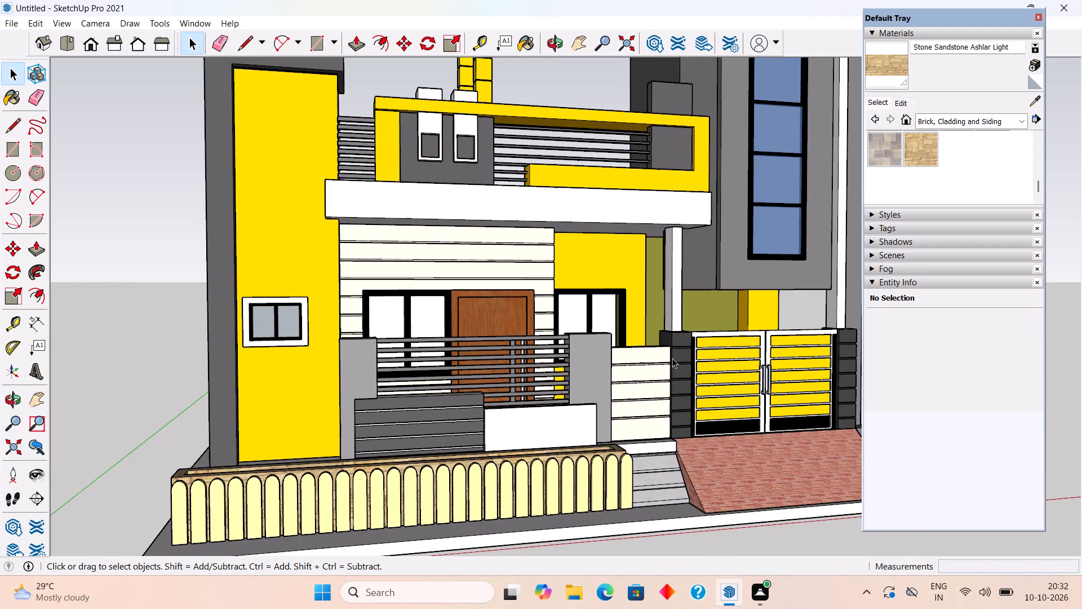
scroll(672, 358, up, 3)
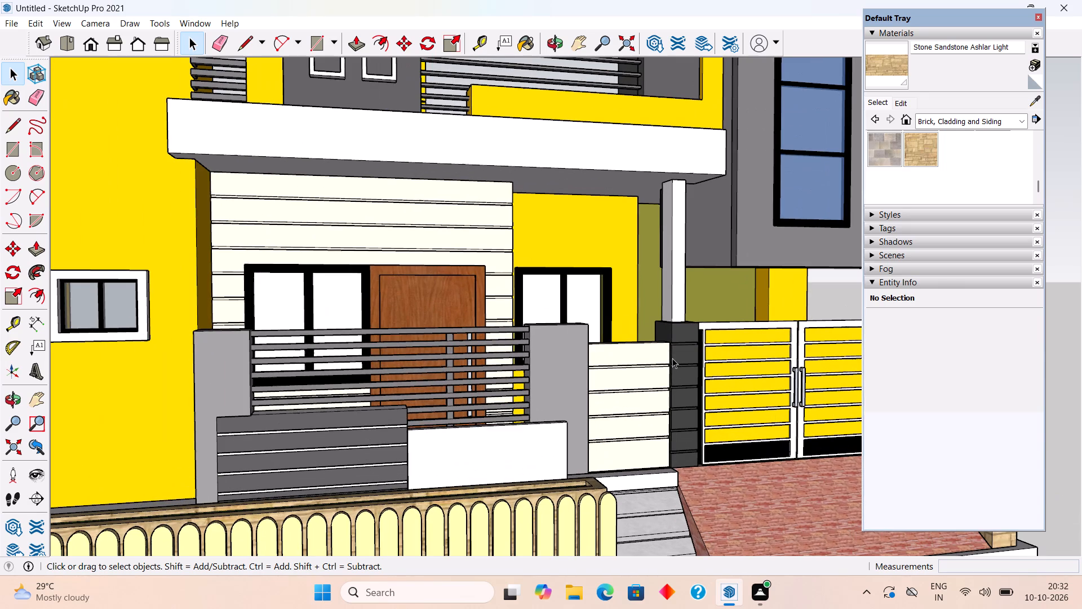
scroll(672, 358, down, 11)
middle_drag(672, 358, 591, 346)
scroll(591, 346, up, 3)
scroll(658, 332, up, 3)
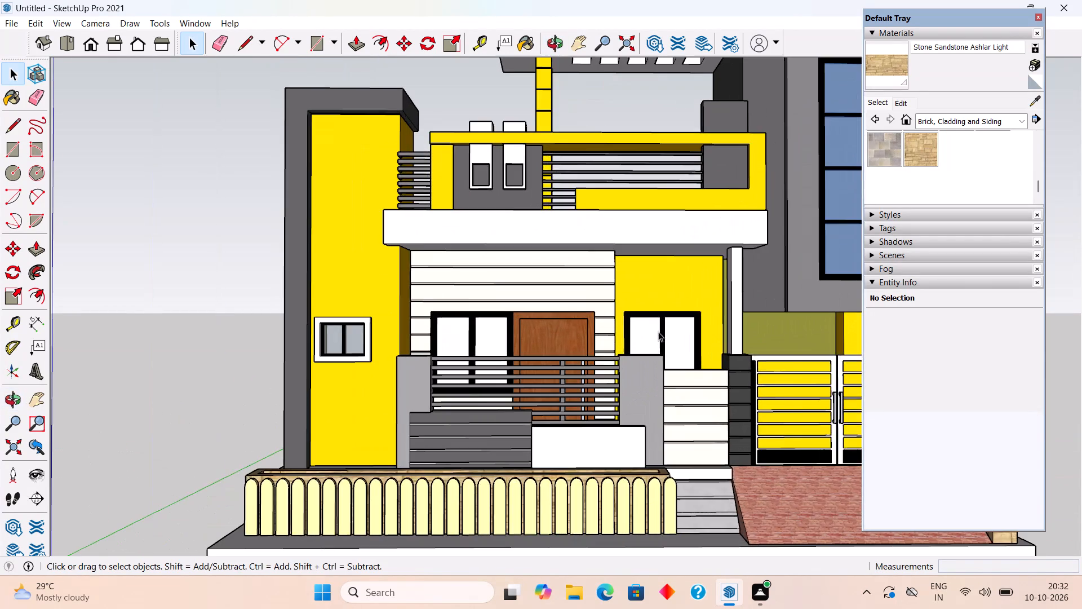
scroll(658, 332, down, 2)
scroll(658, 332, up, 3)
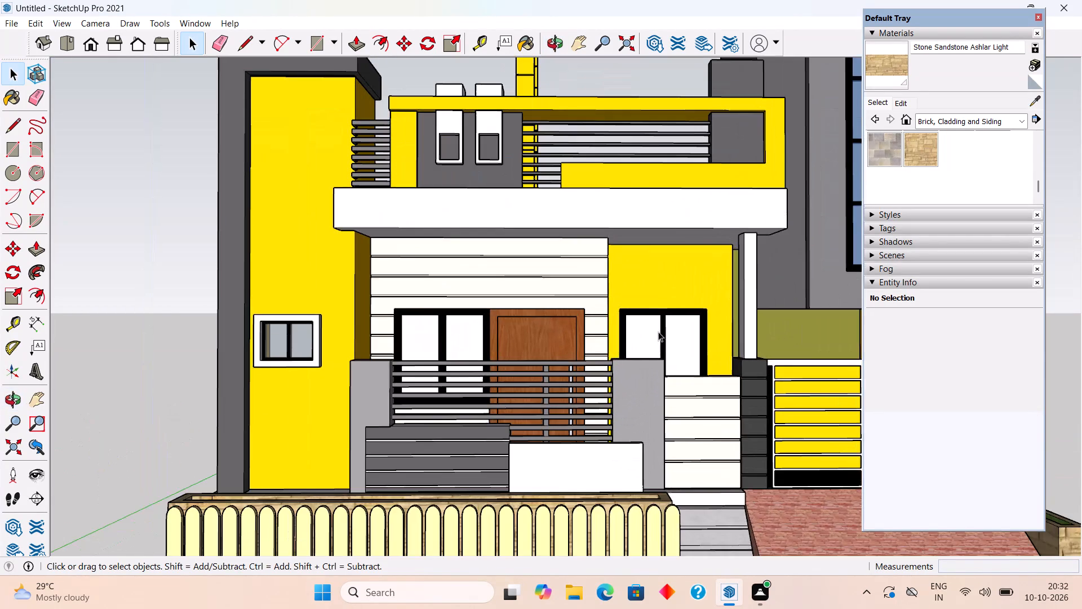
scroll(658, 332, up, 2)
scroll(658, 332, down, 6)
Examine the facade from both side angles, including the balcony projection, the porch, the entrance gate and the carport interior.
middle_drag(655, 358, 655, 409)
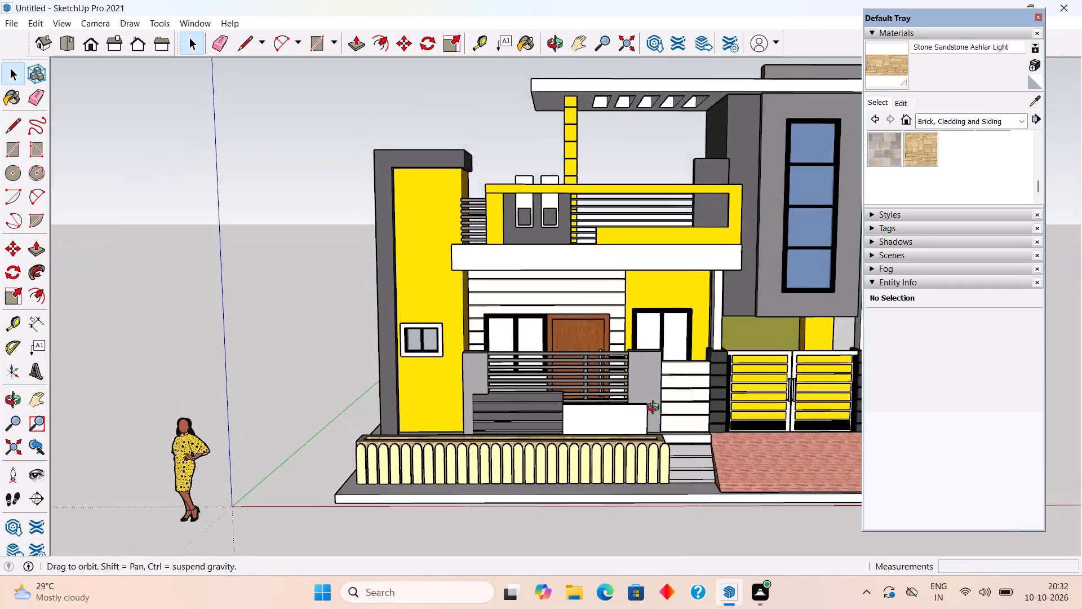
middle_drag(655, 409, 840, 353)
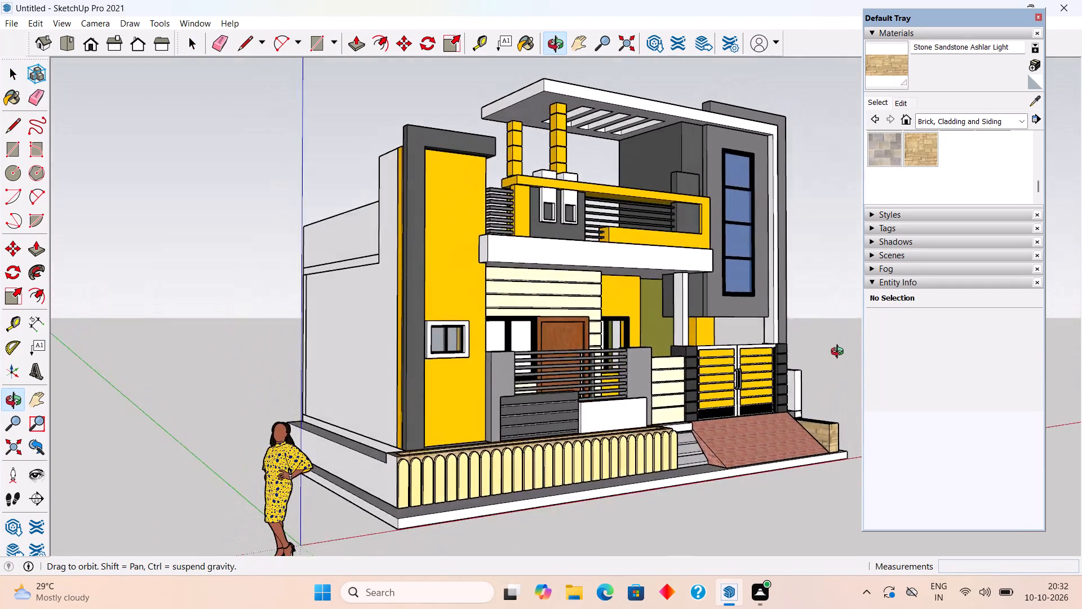
middle_drag(840, 353, 502, 345)
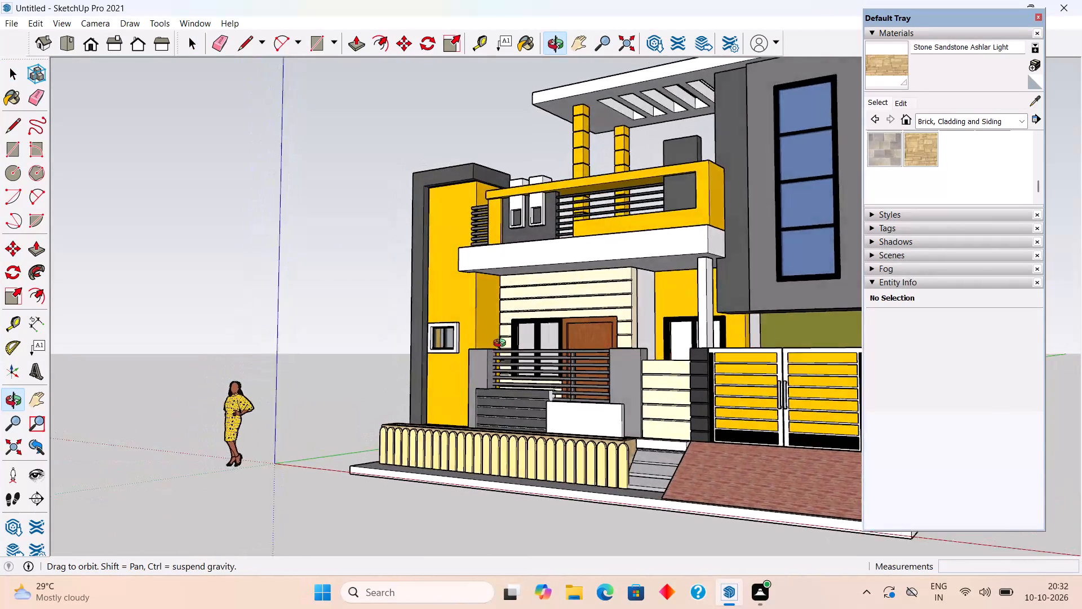
middle_drag(502, 345, 611, 345)
scroll(611, 345, up, 1)
scroll(611, 345, down, 5)
scroll(611, 345, up, 2)
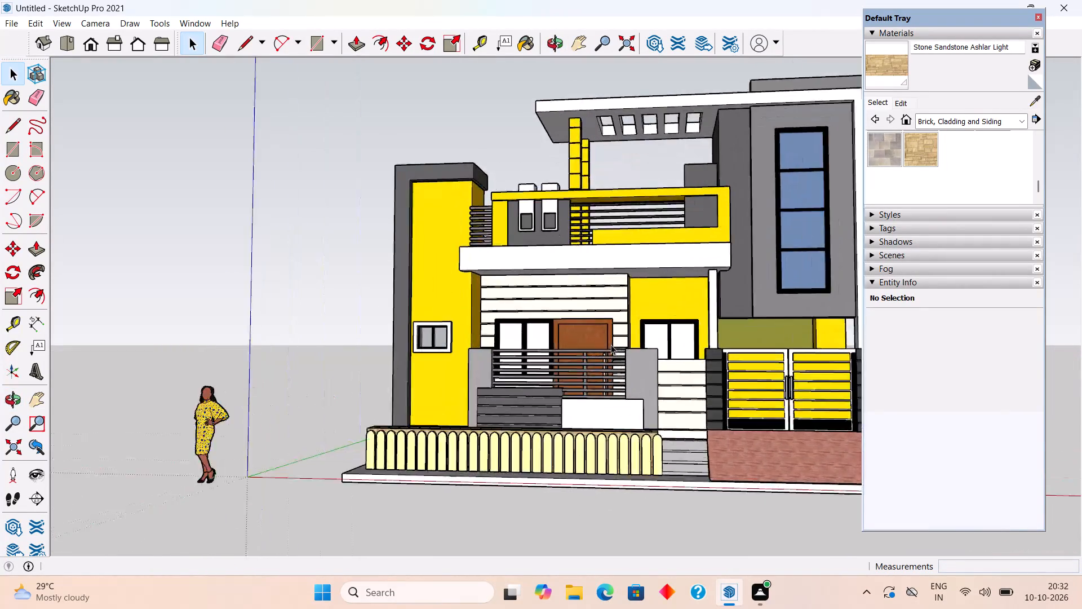
scroll(611, 345, up, 3)
scroll(658, 319, up, 2)
middle_drag(678, 325, 786, 352)
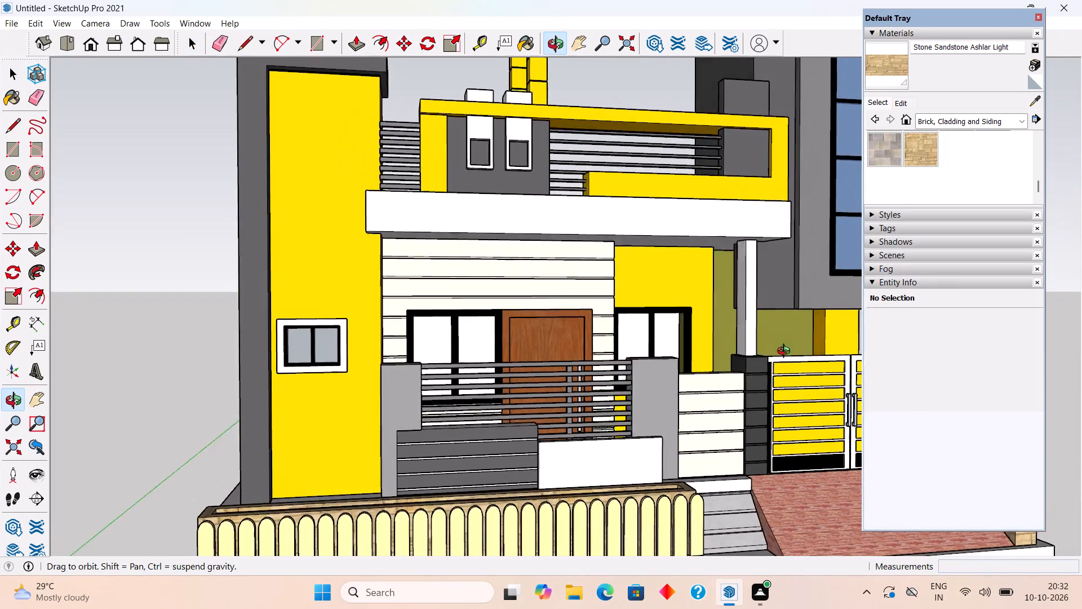
middle_drag(786, 352, 281, 303)
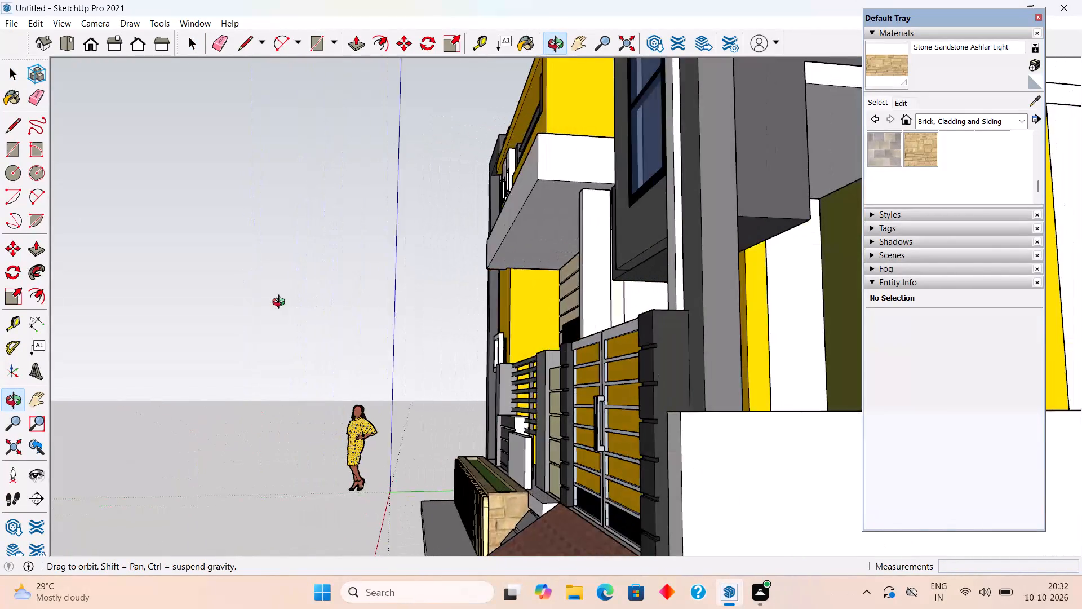
middle_drag(281, 303, 516, 363)
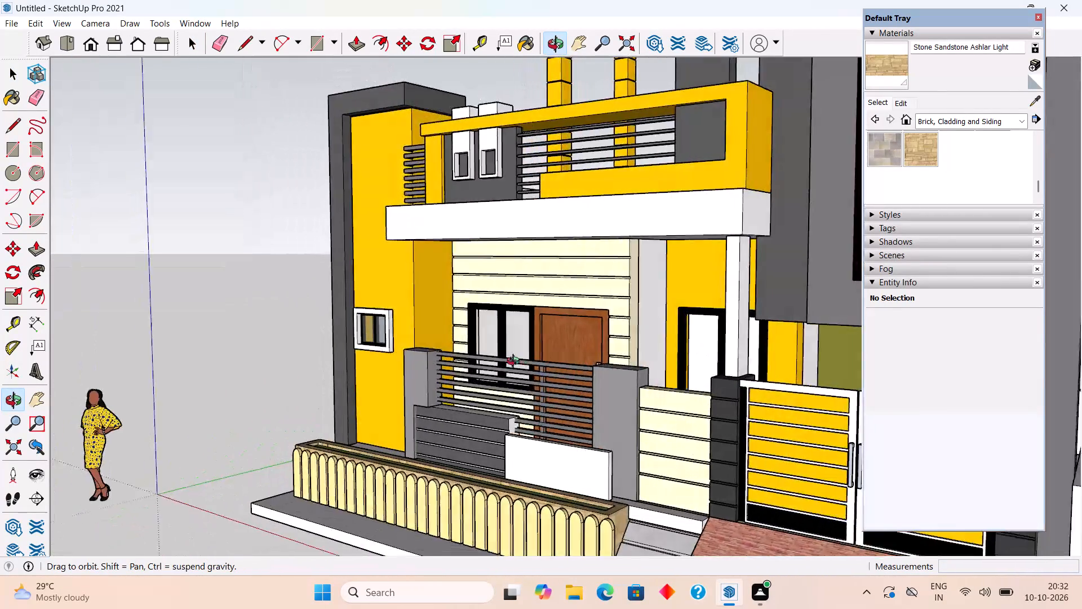
middle_drag(516, 363, 203, 316)
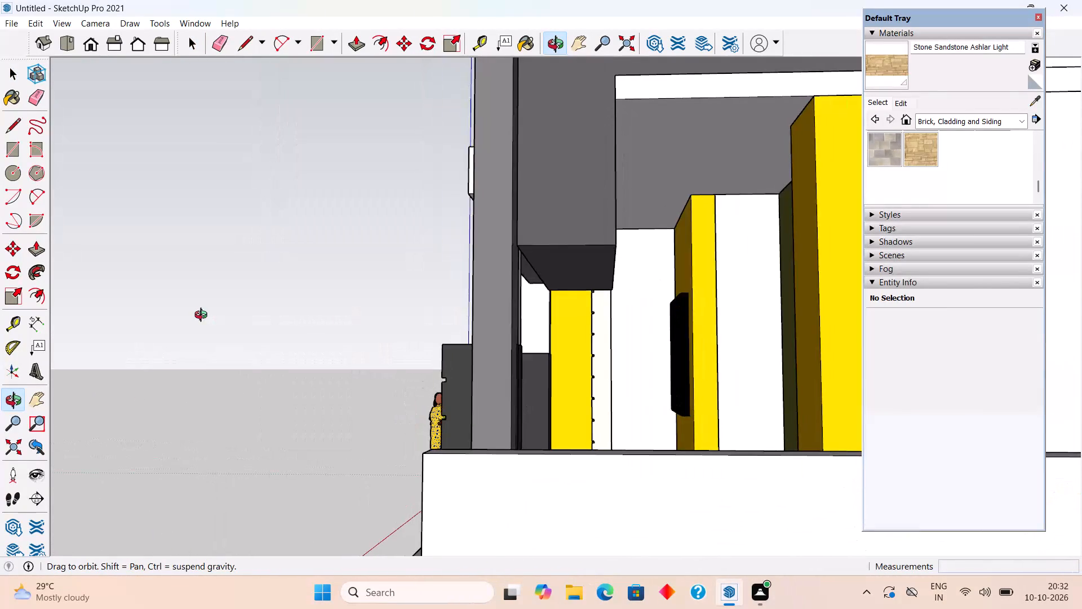
middle_drag(203, 316, 729, 382)
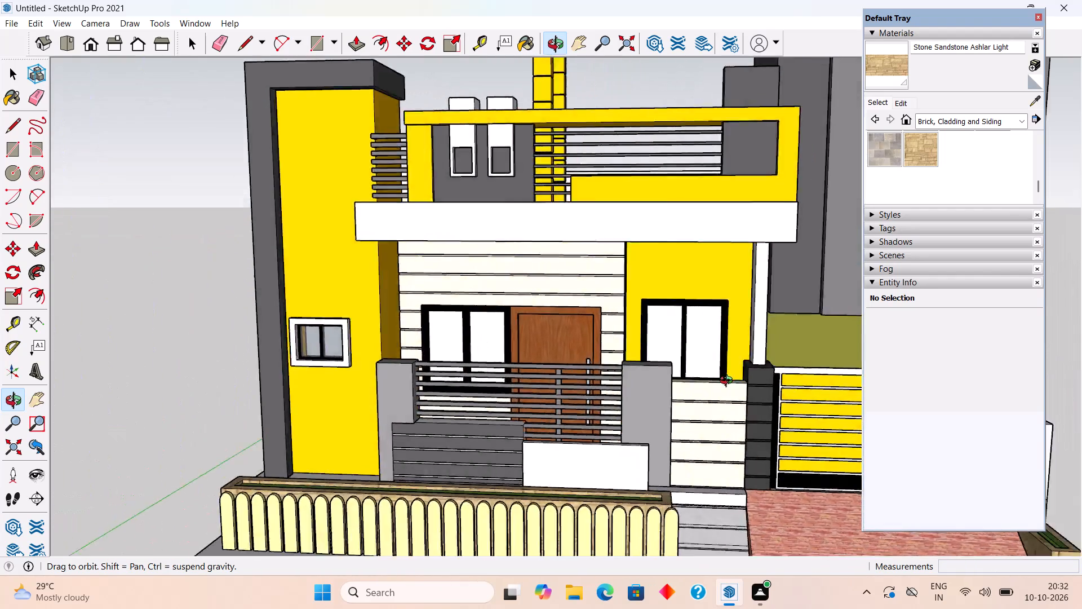
middle_drag(729, 382, 704, 392)
Examine the complete house from a distance, from the front and from a low angle on the gate side.
scroll(704, 392, down, 2)
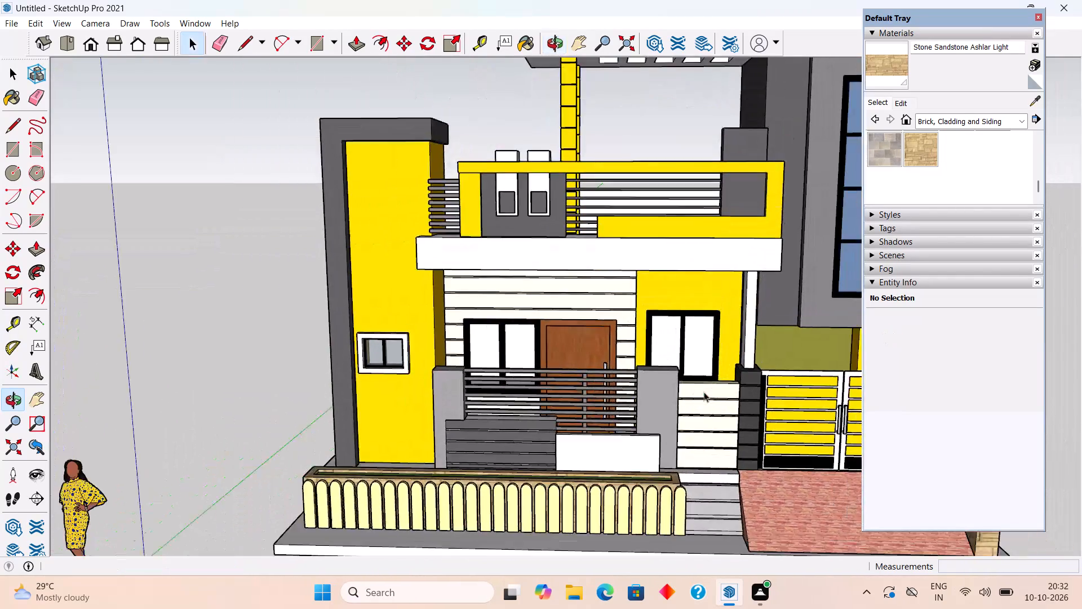
scroll(704, 392, down, 6)
scroll(765, 421, up, 4)
scroll(766, 421, down, 4)
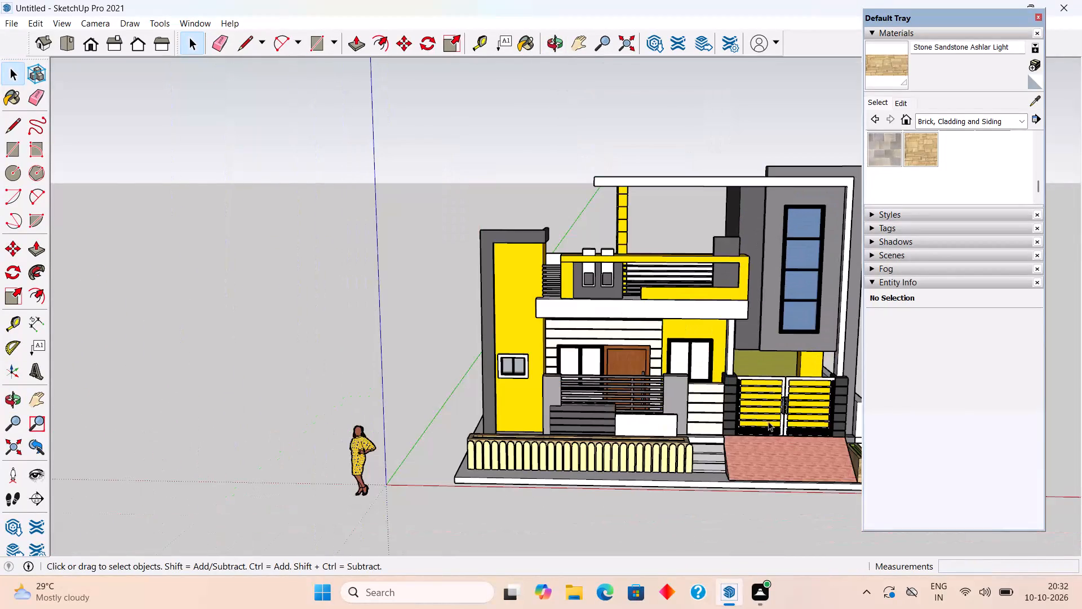
scroll(818, 412, up, 3)
scroll(819, 411, down, 4)
scroll(780, 383, down, 4)
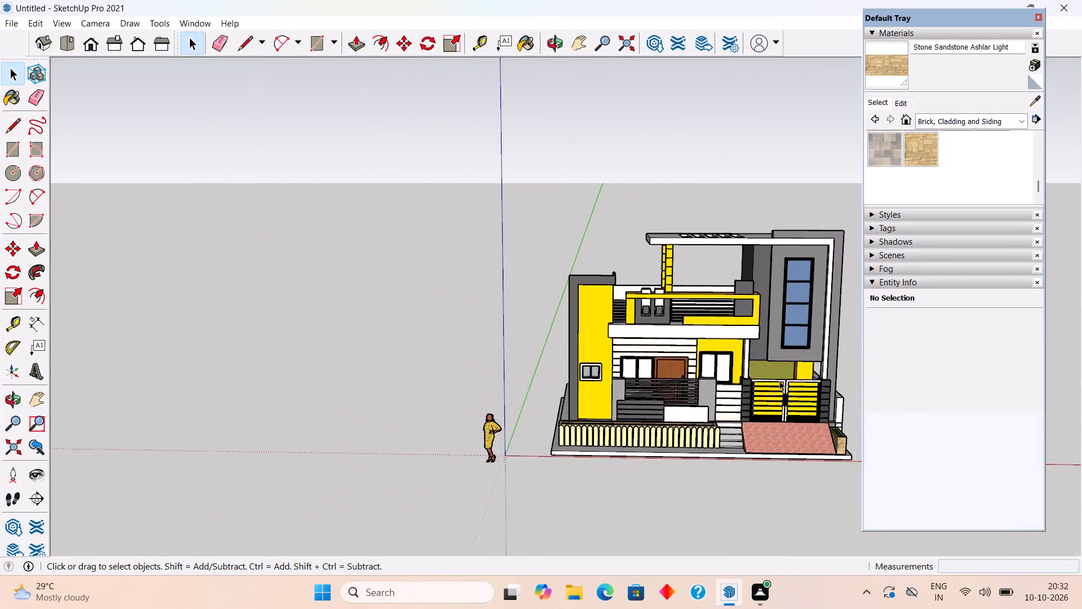
scroll(817, 236, up, 4)
scroll(828, 287, up, 1)
middle_drag(828, 287, 694, 214)
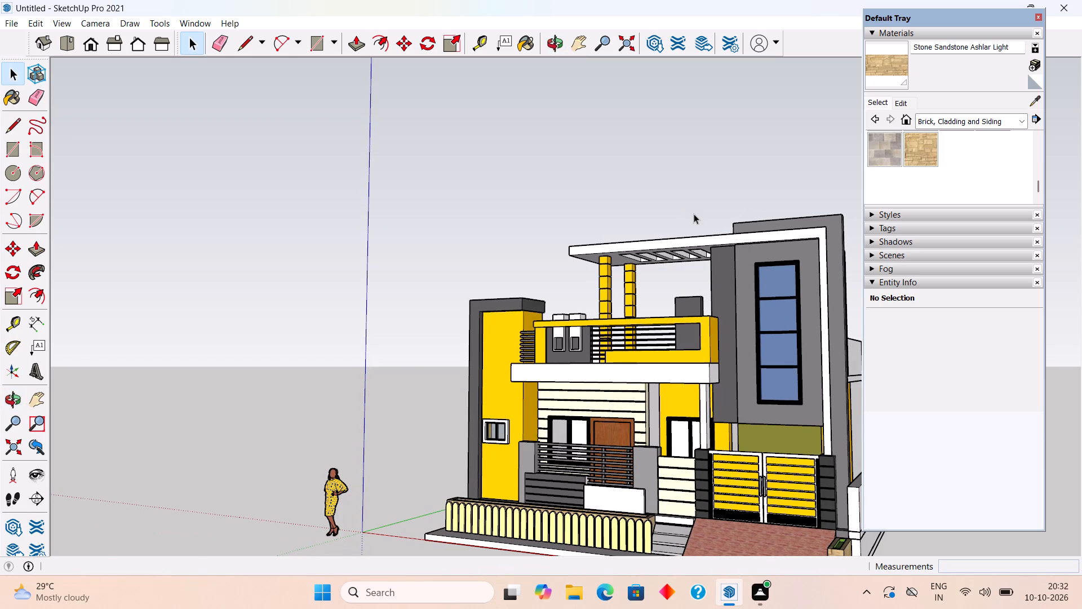
Examine the upper floor from a low angle, including the slotted roof slab, yellow columns and balcony parapet.
scroll(694, 214, up, 2)
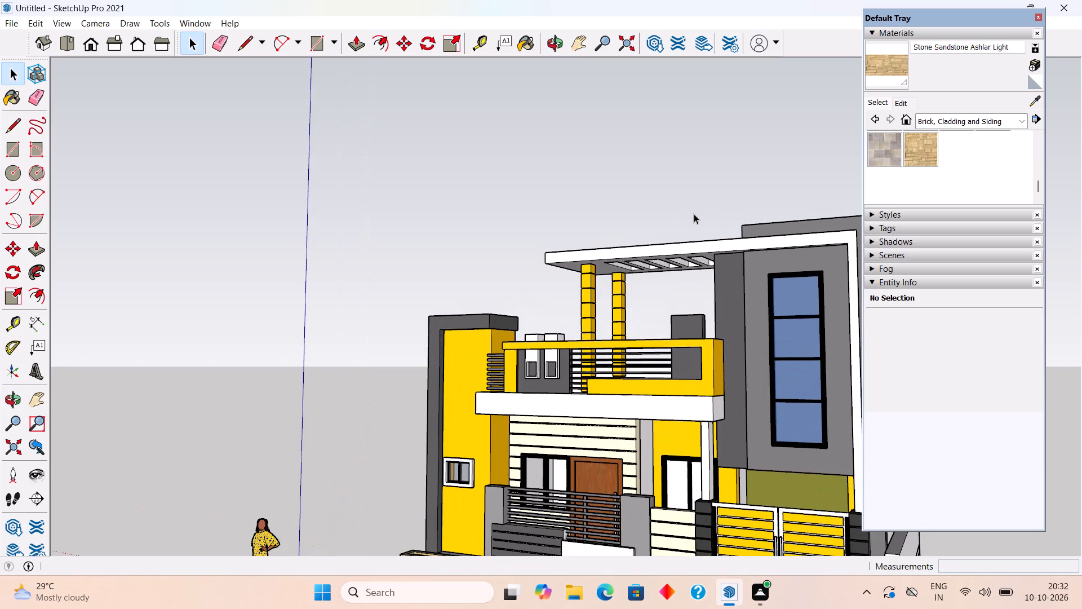
scroll(694, 214, down, 5)
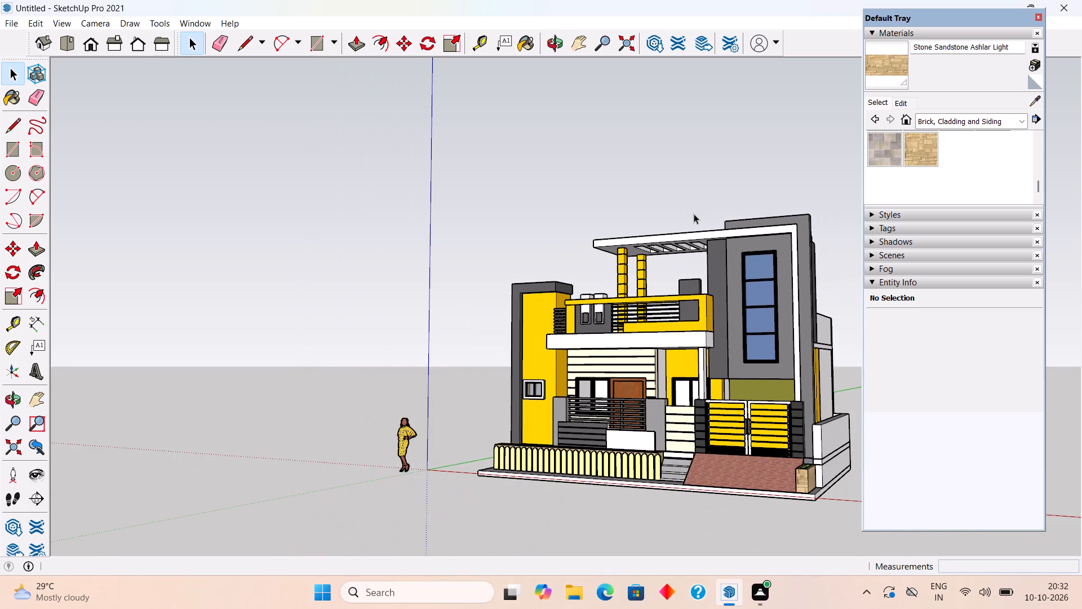
scroll(694, 214, down, 4)
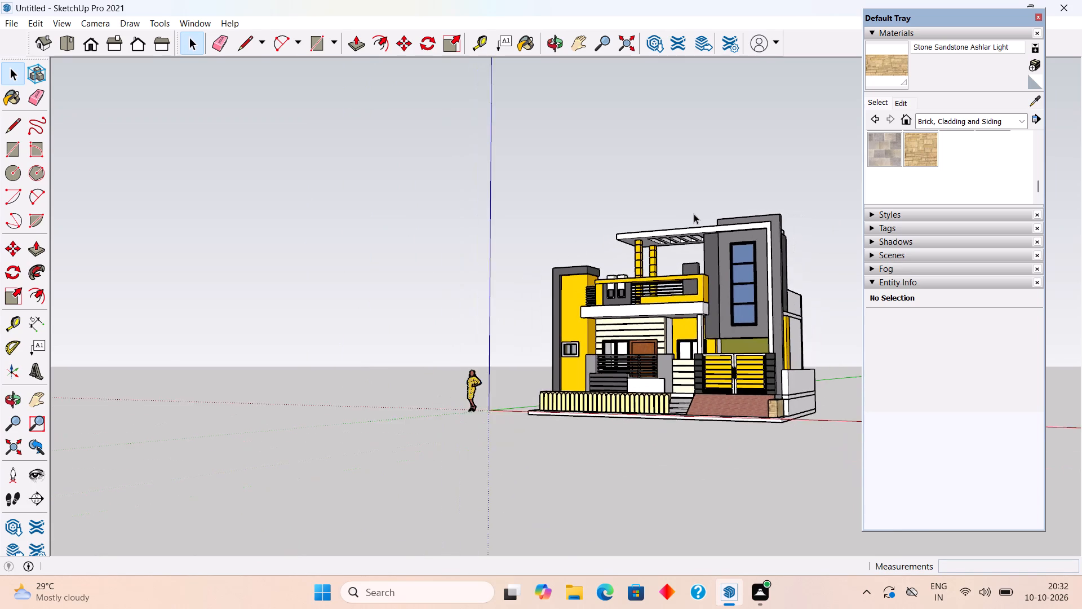
scroll(694, 214, up, 4)
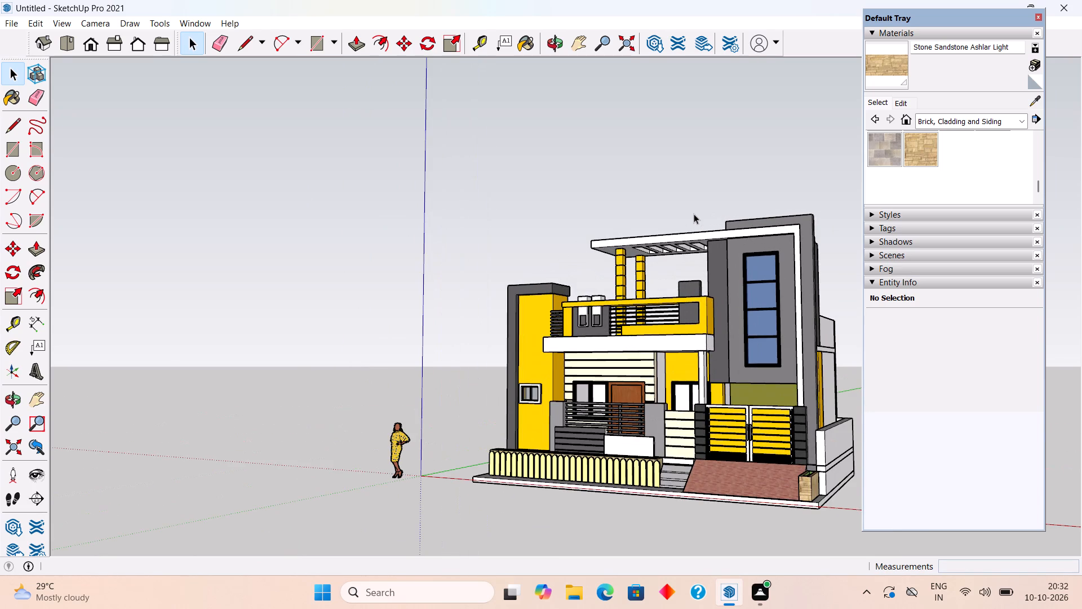
scroll(694, 214, up, 2)
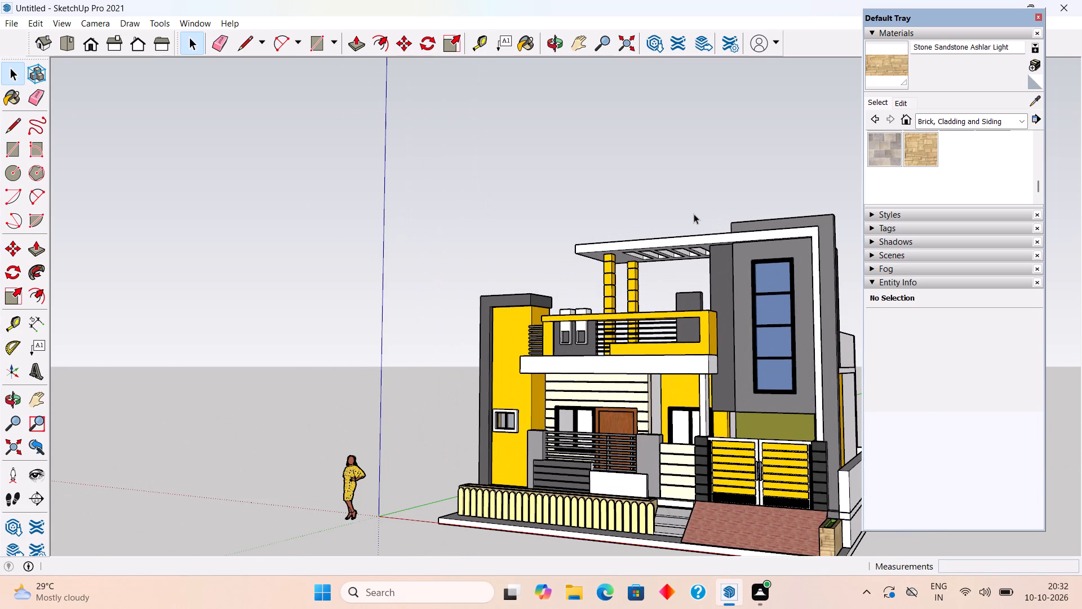
scroll(694, 214, up, 1)
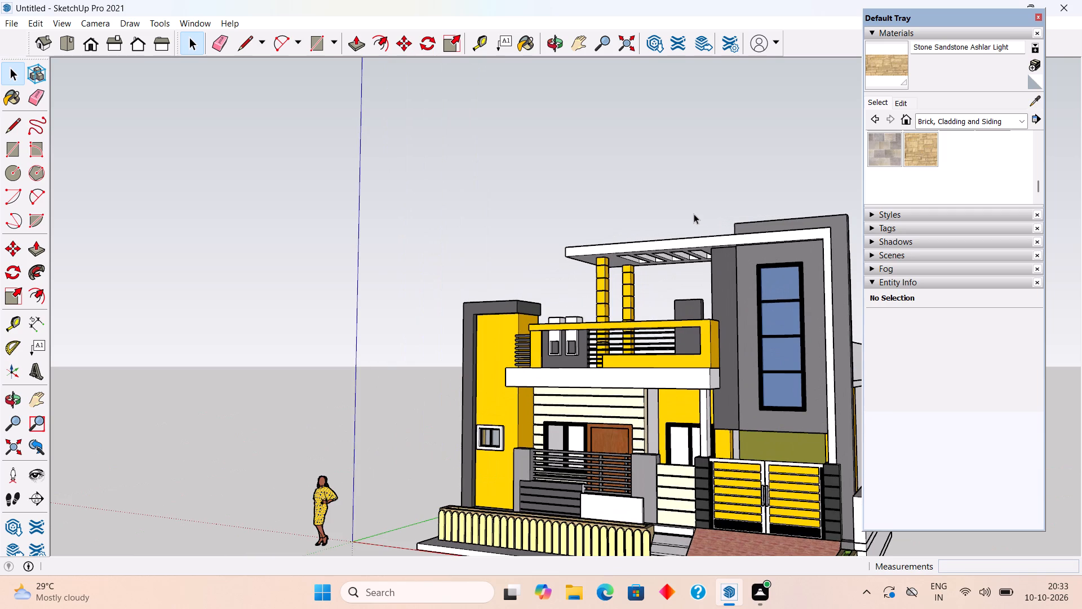
scroll(694, 214, up, 1)
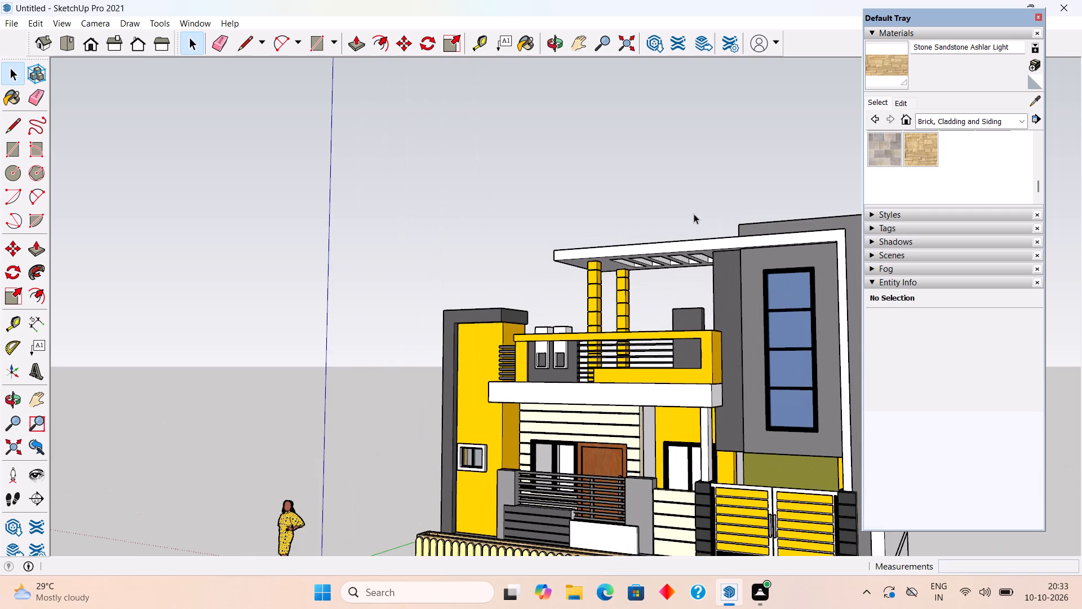
scroll(694, 214, up, 4)
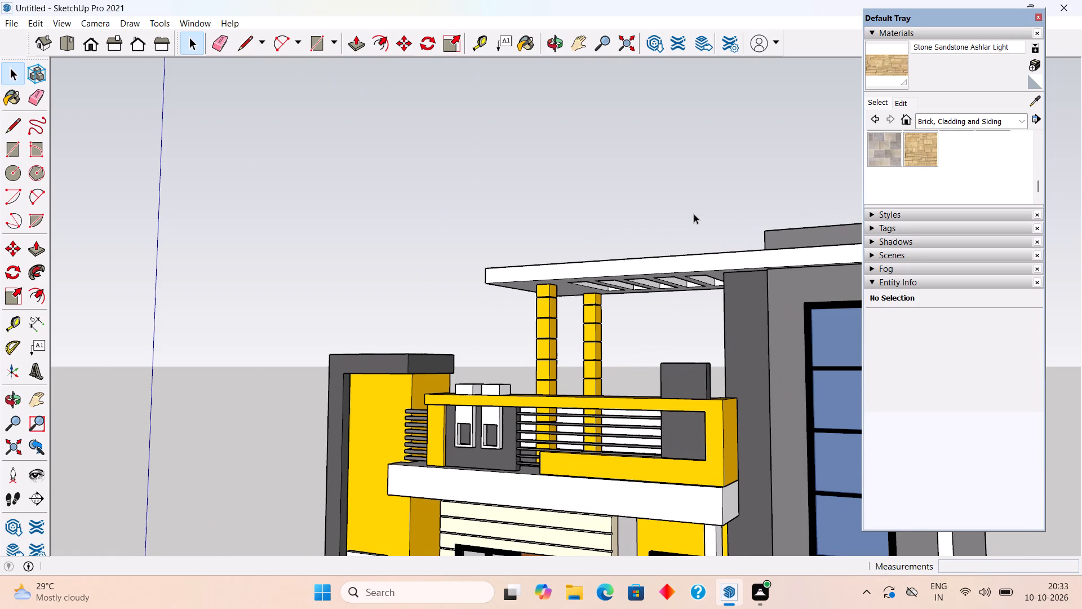
scroll(694, 214, up, 5)
scroll(694, 214, down, 2)
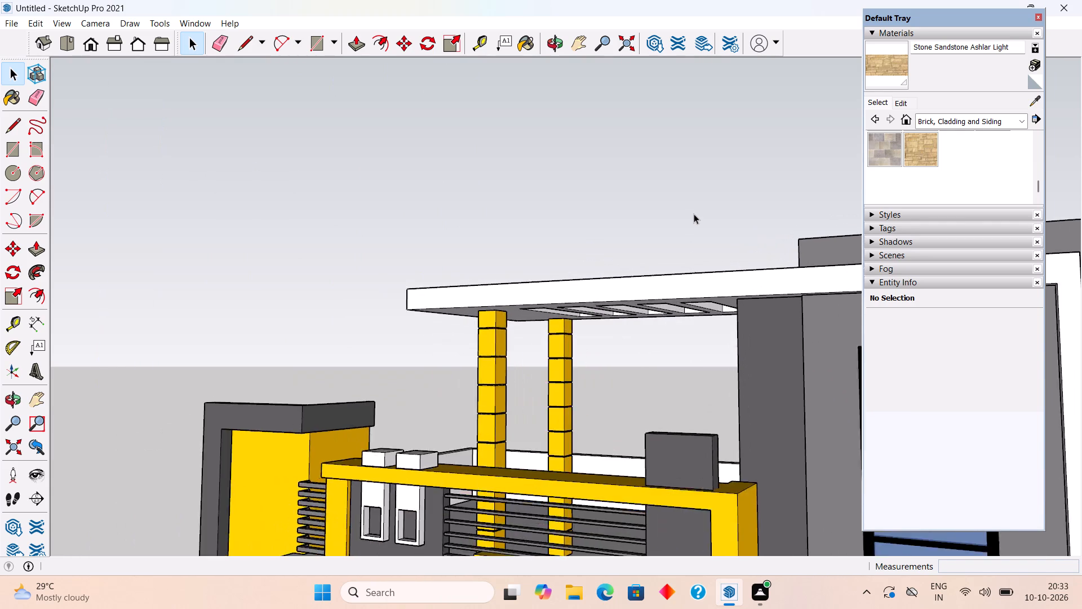
Examine the upper floor at varying distances, including the slotted roof slab, yellow columns and balcony parapet.
scroll(694, 214, down, 2)
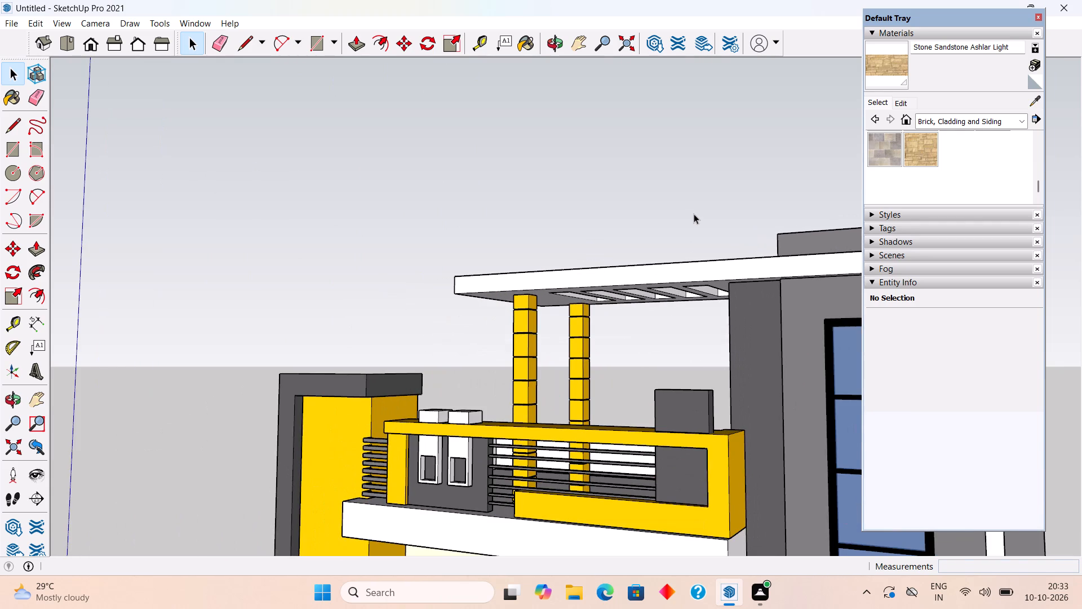
scroll(694, 214, up, 4)
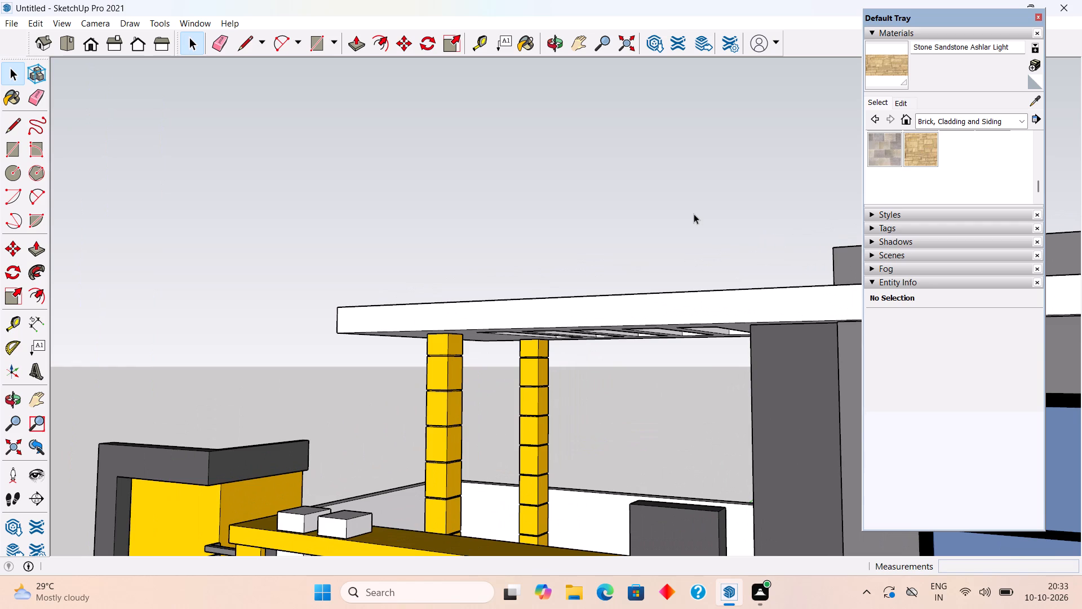
scroll(694, 214, up, 4)
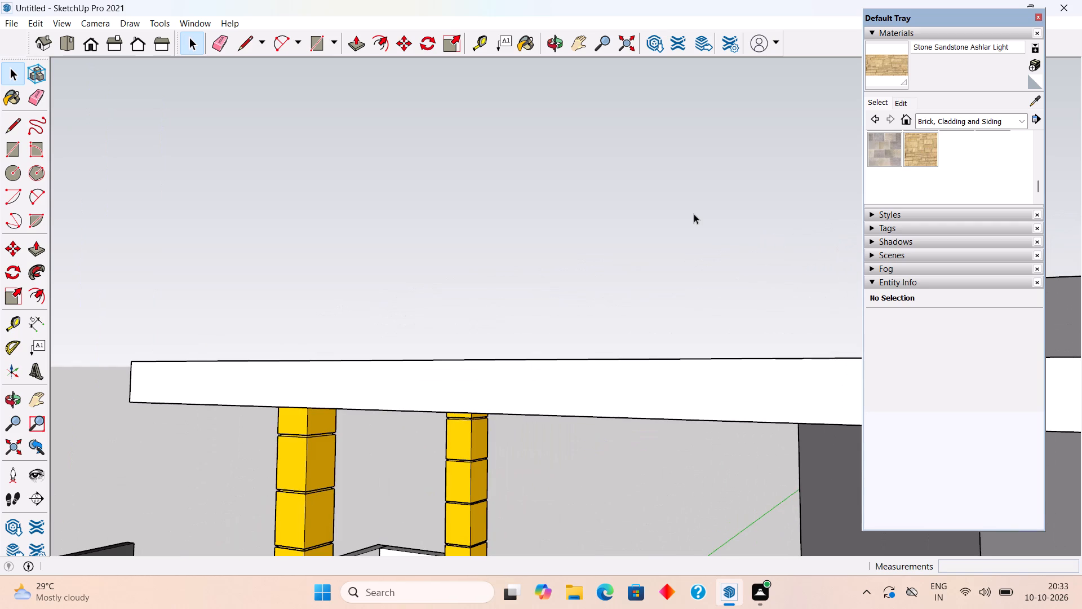
scroll(694, 214, down, 2)
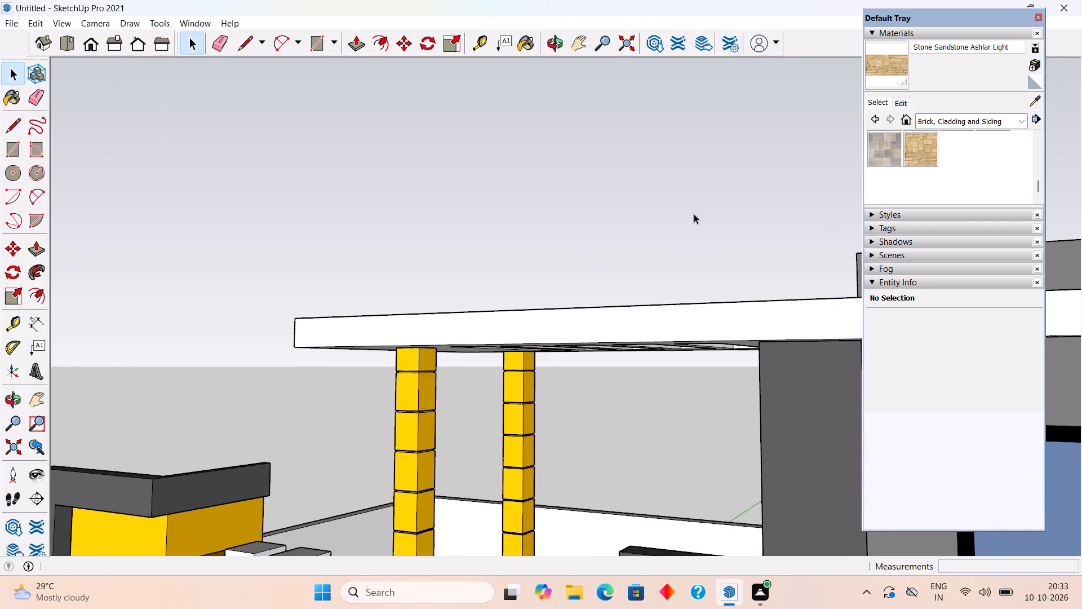
scroll(694, 214, down, 2)
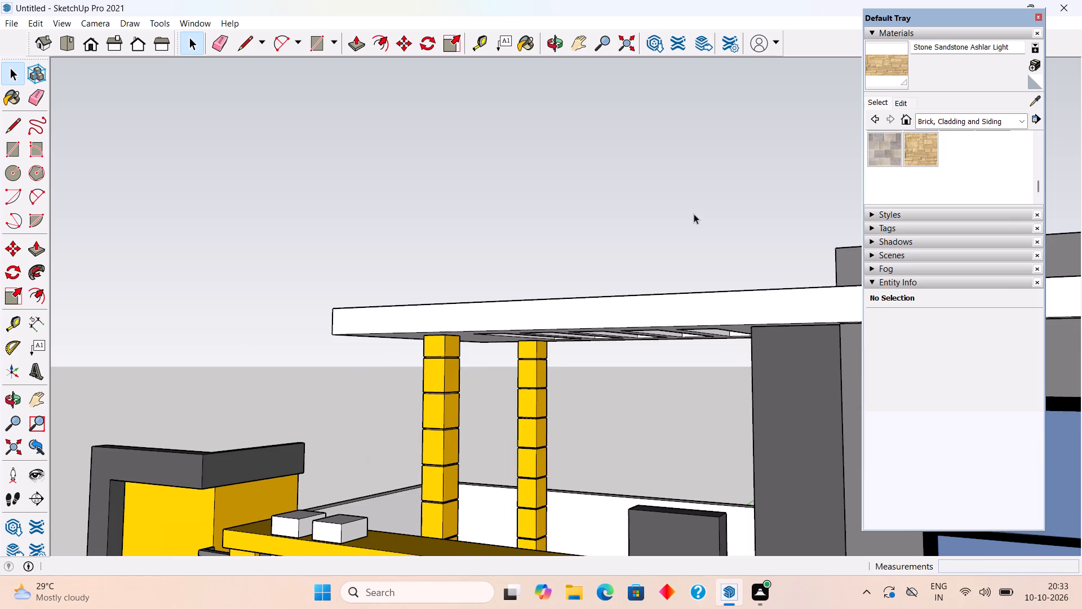
scroll(694, 214, down, 4)
scroll(694, 214, up, 2)
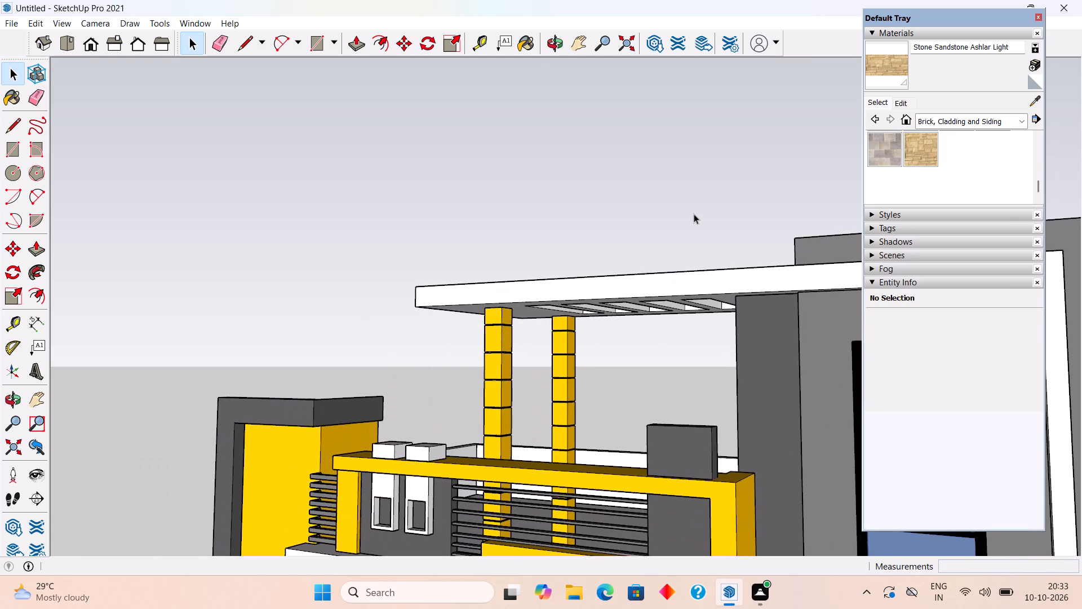
scroll(694, 214, up, 2)
scroll(694, 214, down, 4)
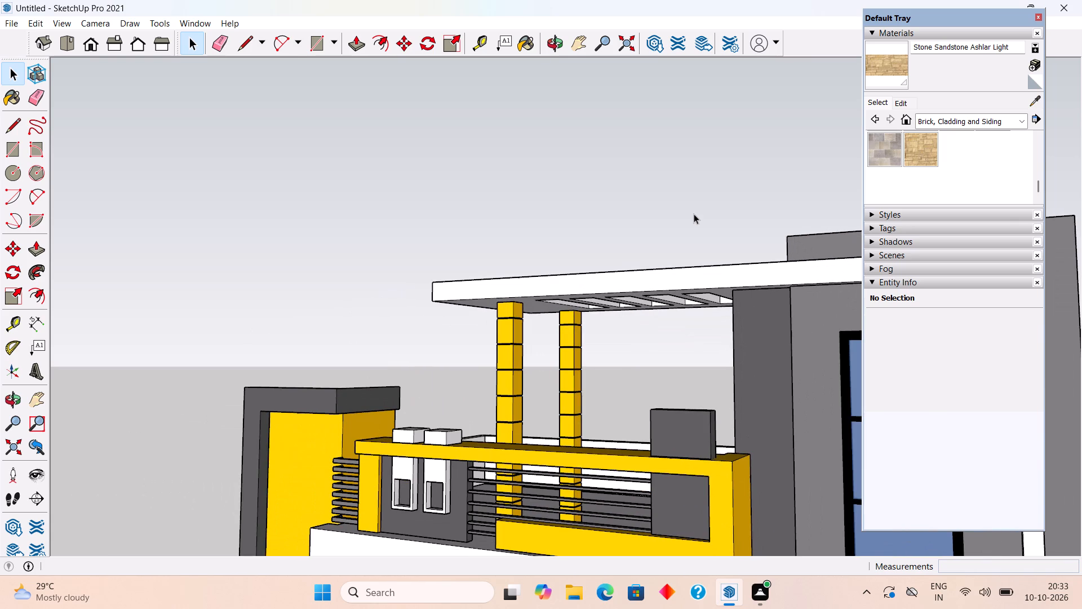
scroll(694, 214, up, 4)
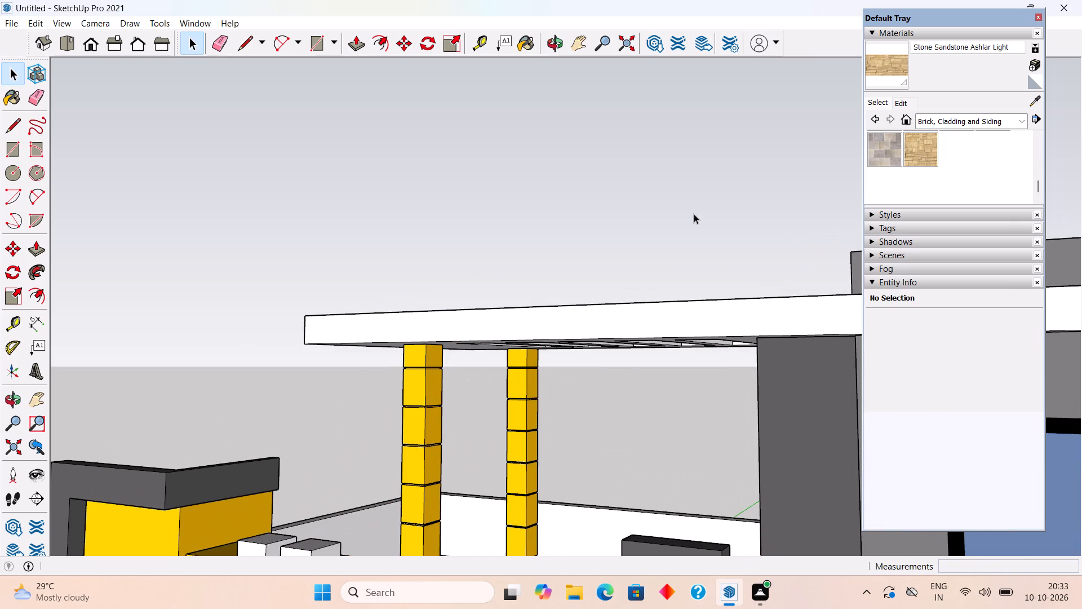
scroll(694, 214, down, 10)
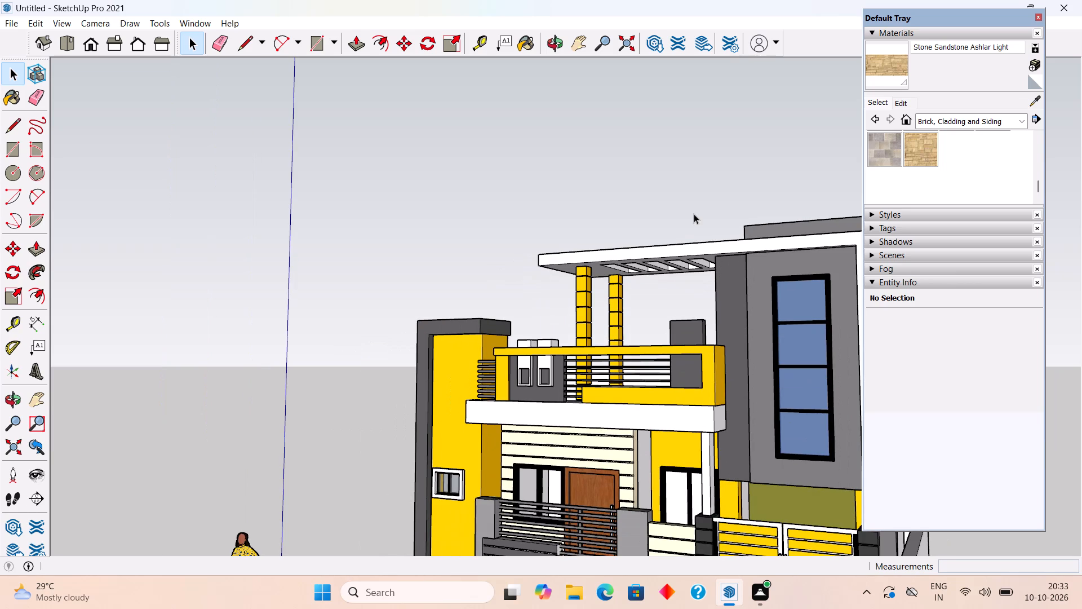
scroll(694, 214, down, 4)
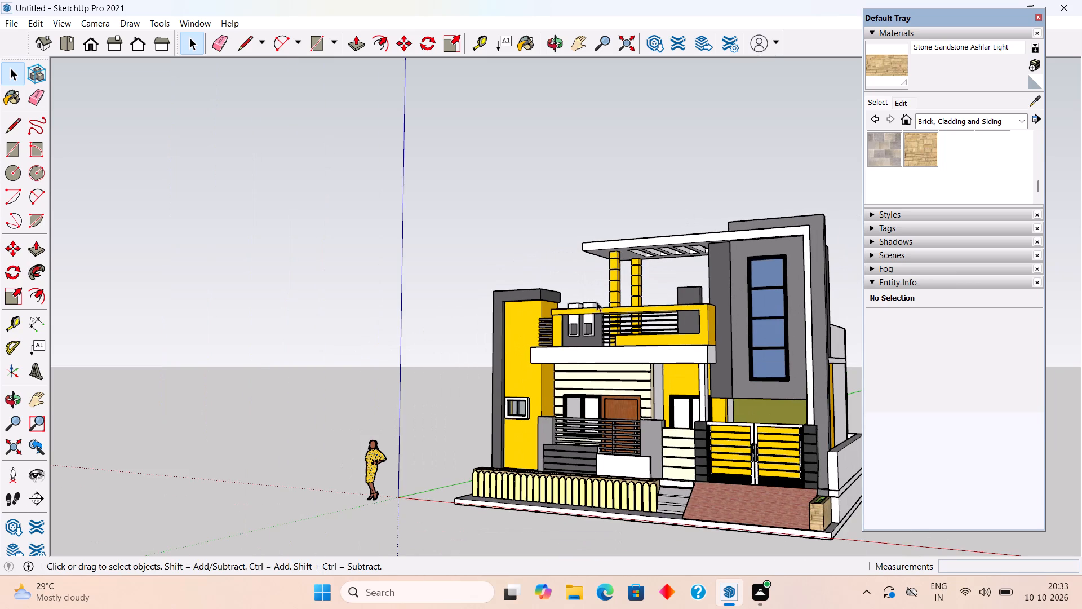
Examine the house from the front and around to the gate-side wall, including the rear volume and the side boundary wall.
scroll(546, 312, down, 4)
middle_drag(574, 329, 782, 340)
scroll(745, 336, up, 3)
scroll(565, 435, up, 5)
middle_drag(565, 435, 649, 412)
scroll(640, 413, up, 4)
scroll(652, 411, down, 4)
middle_drag(650, 400, 562, 417)
scroll(562, 417, up, 1)
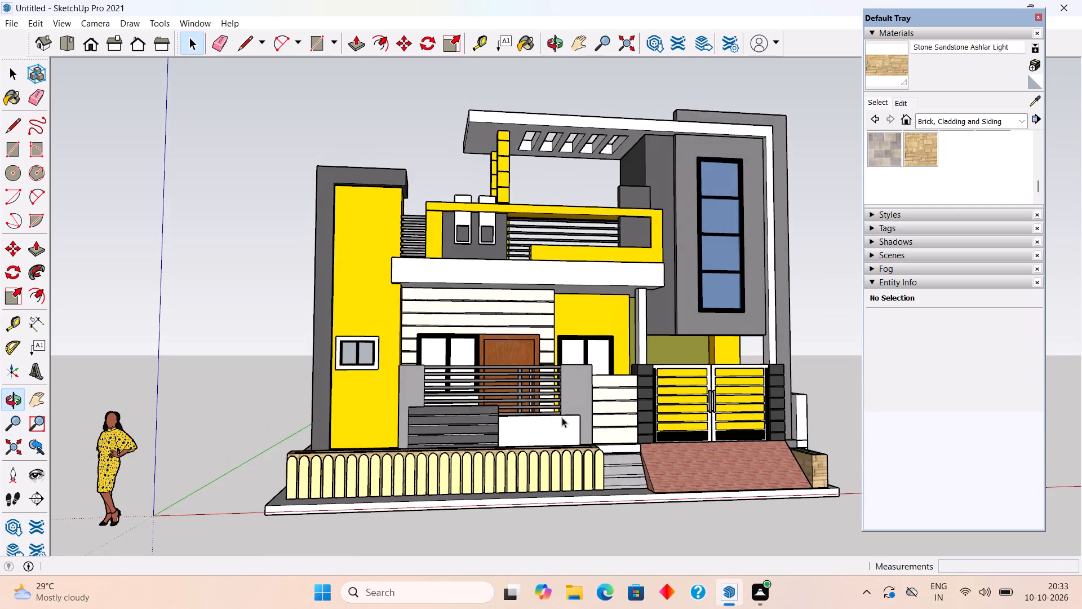
scroll(562, 417, down, 3)
scroll(672, 293, up, 4)
middle_drag(605, 333, 419, 364)
scroll(420, 364, down, 4)
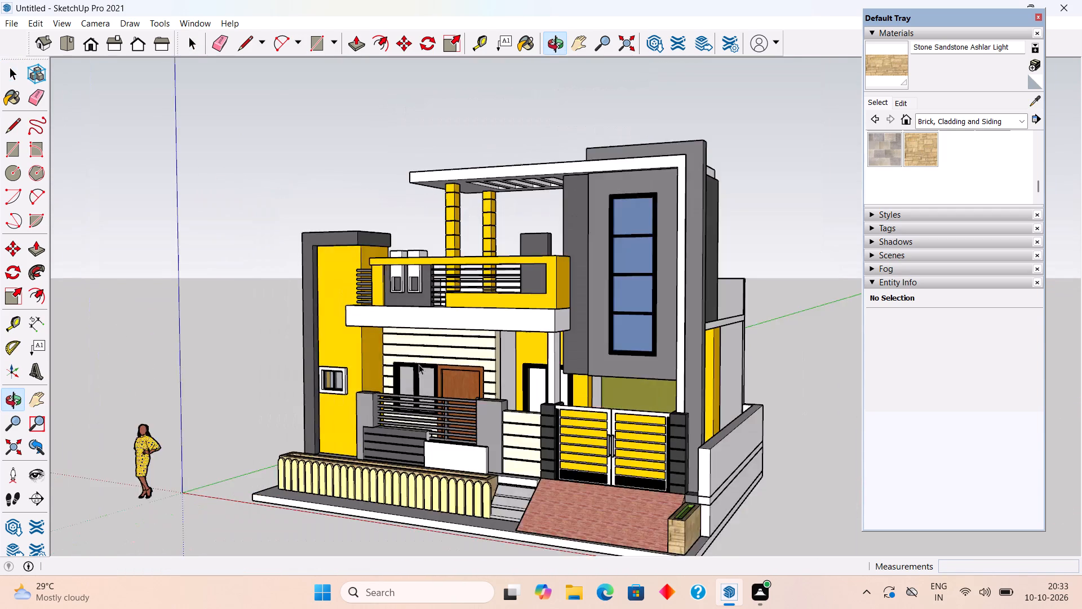
scroll(645, 325, up, 4)
middle_drag(697, 368, 259, 320)
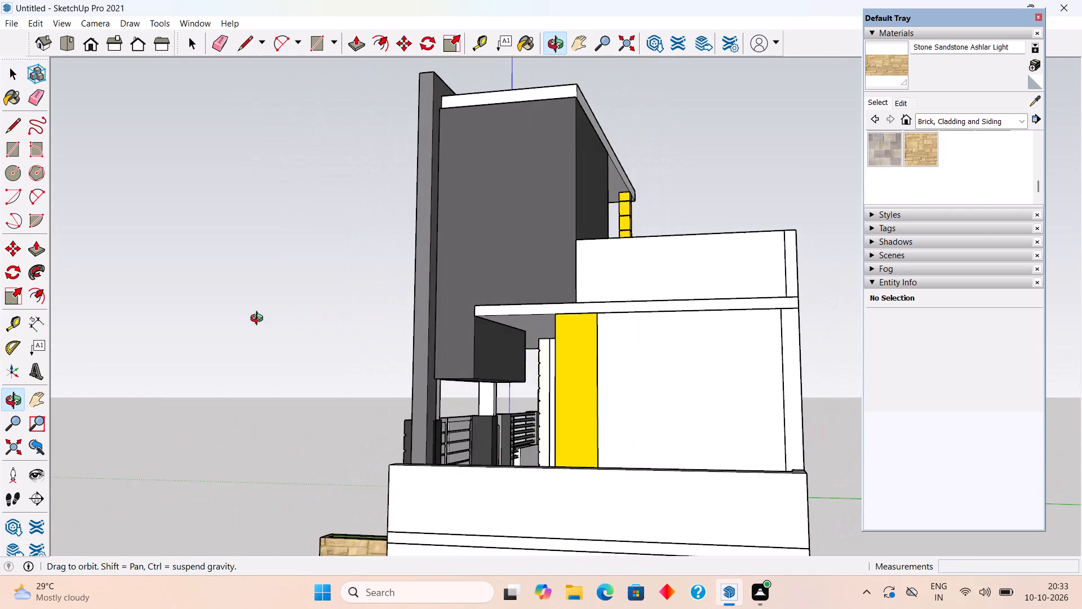
middle_drag(259, 320, 744, 400)
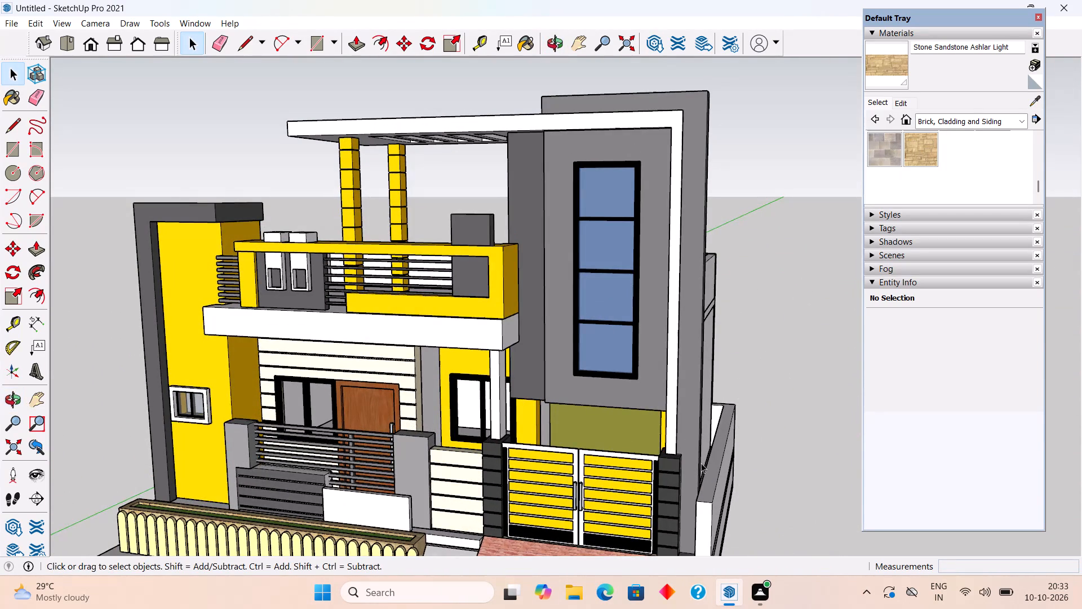
double_click(717, 469)
click(760, 308)
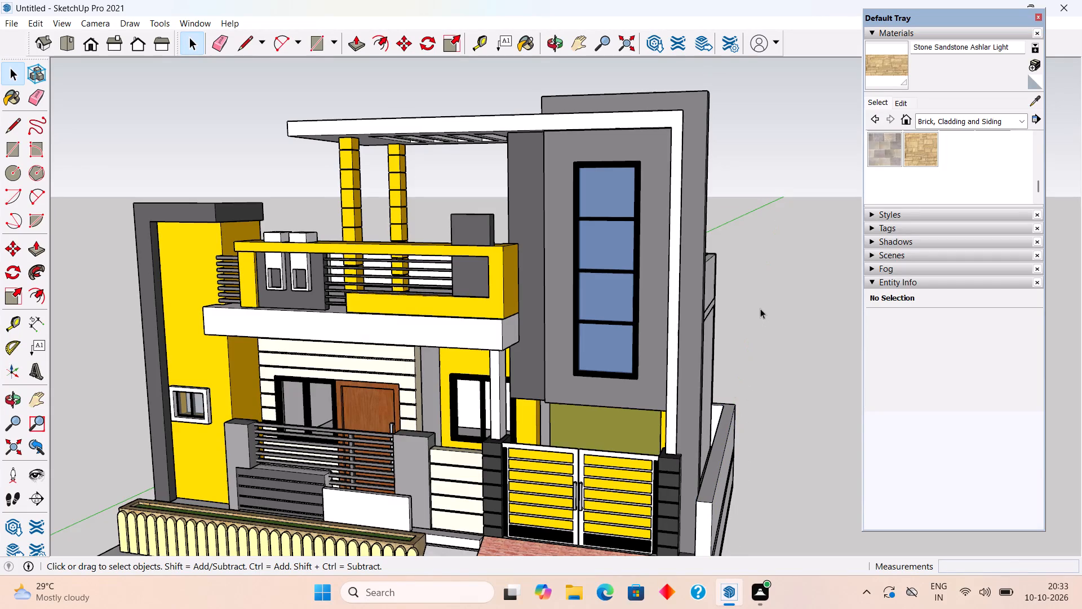
Examine the front elevation near and far, including the grey tower with its tall window, the balcony and the entrance gate.
scroll(613, 364, up, 2)
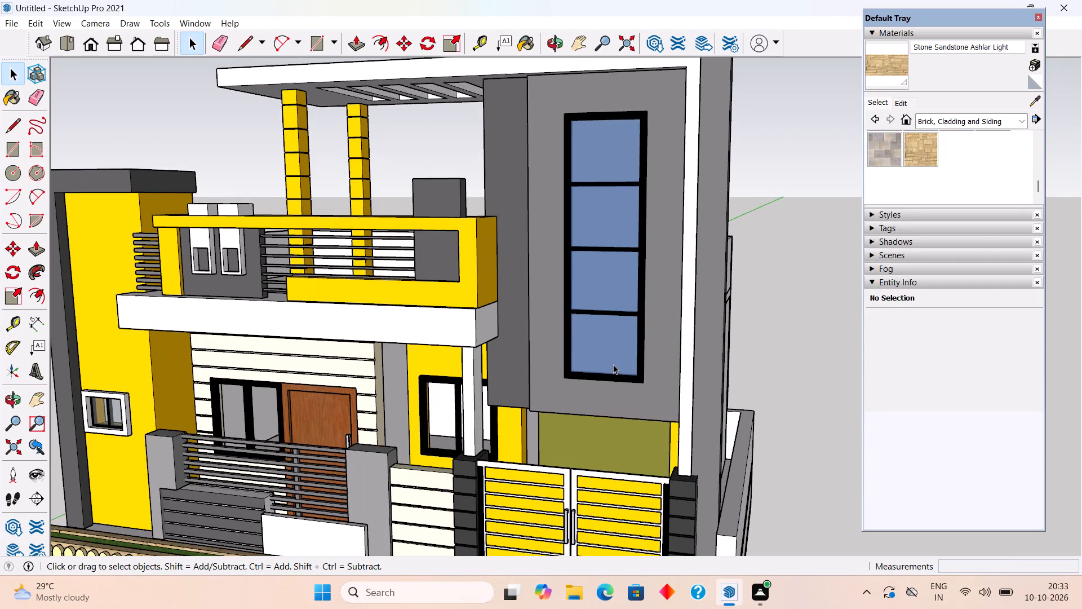
scroll(613, 364, down, 2)
middle_drag(538, 396, 638, 370)
scroll(638, 370, down, 3)
scroll(566, 356, down, 4)
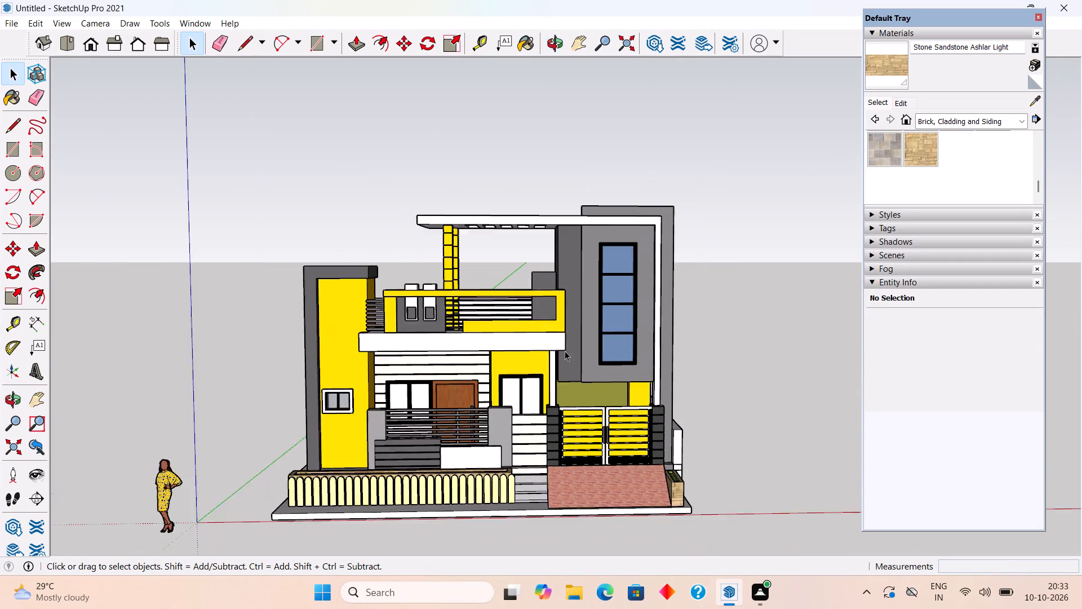
scroll(565, 351, down, 1)
scroll(549, 401, up, 6)
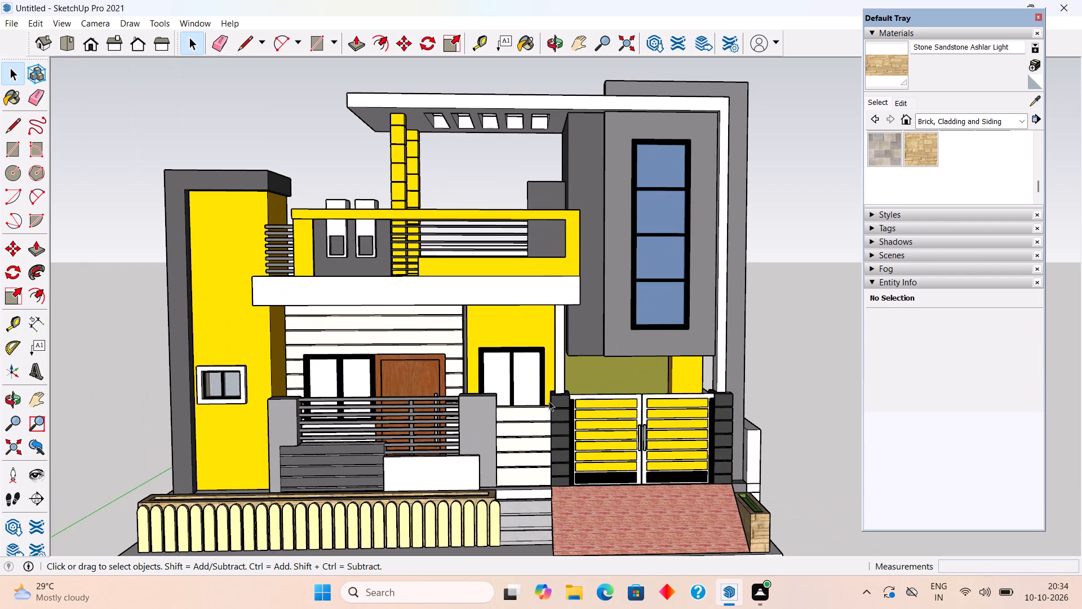
scroll(549, 401, down, 2)
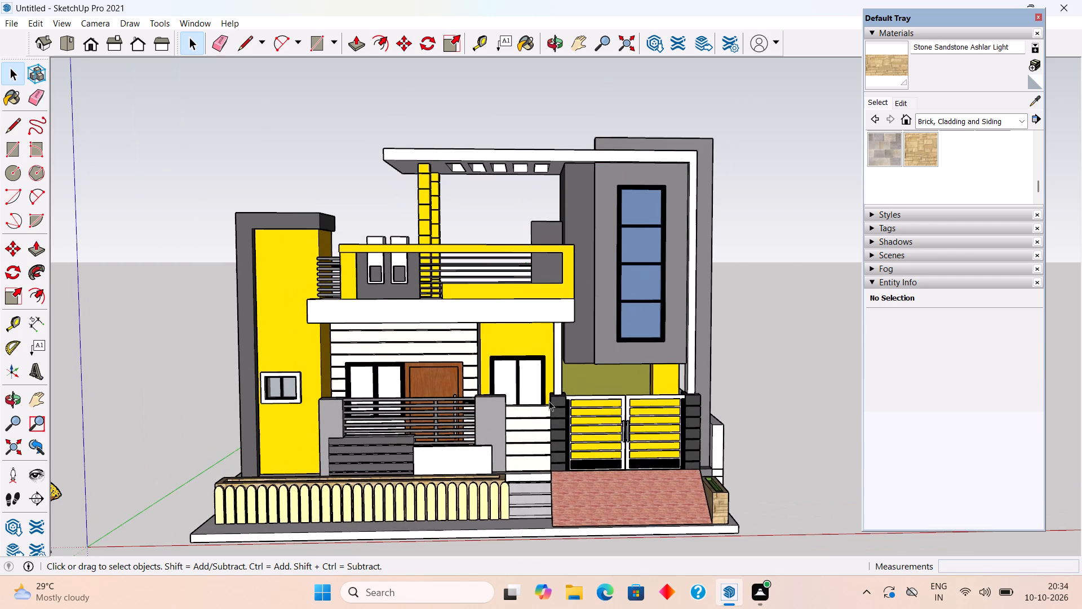
scroll(549, 401, up, 4)
scroll(549, 401, down, 3)
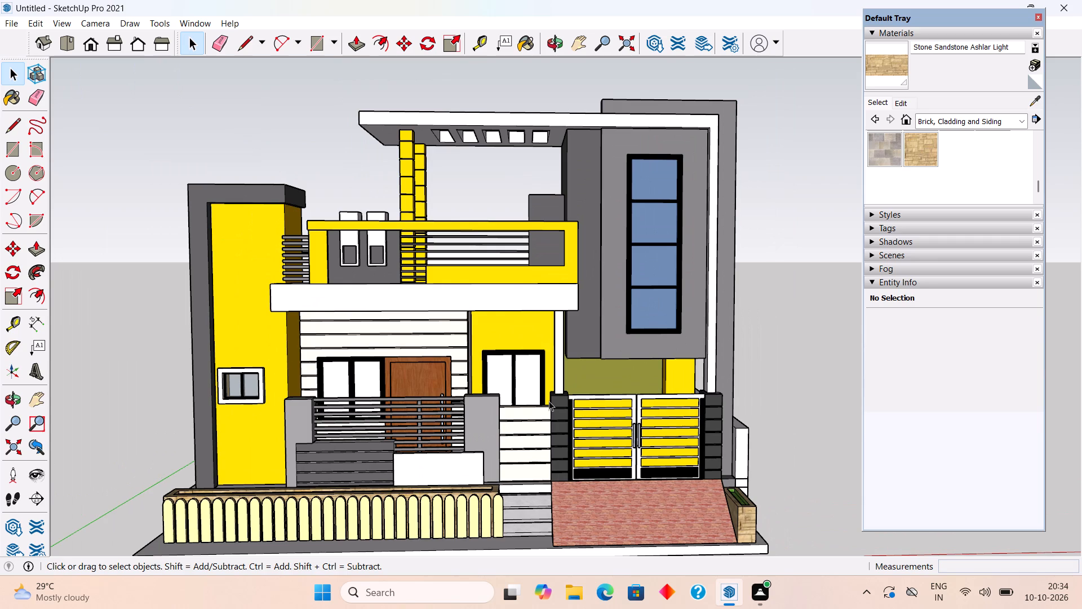
scroll(549, 401, up, 2)
scroll(549, 401, down, 3)
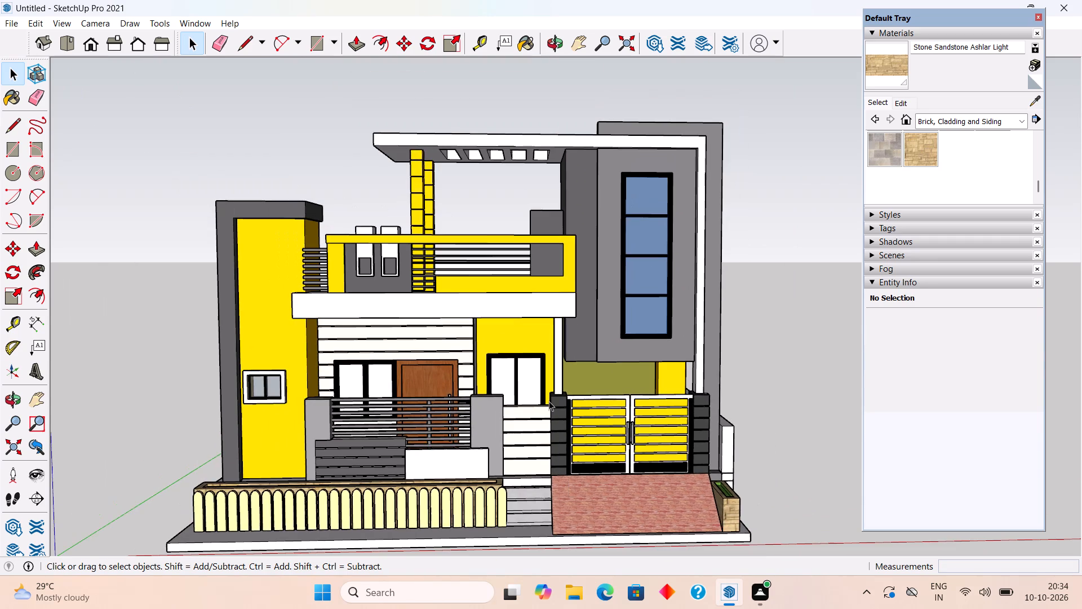
Examine the house from the planter-side corner, from above and from a low front angle, including both faces of the roof slab.
middle_drag(416, 312, 491, 298)
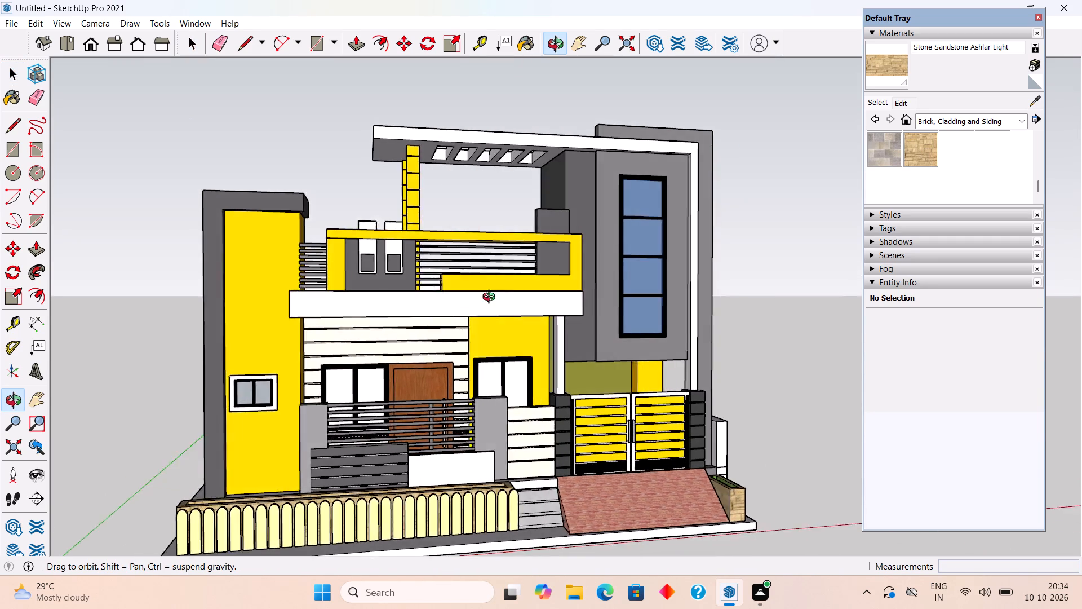
middle_drag(491, 298, 673, 348)
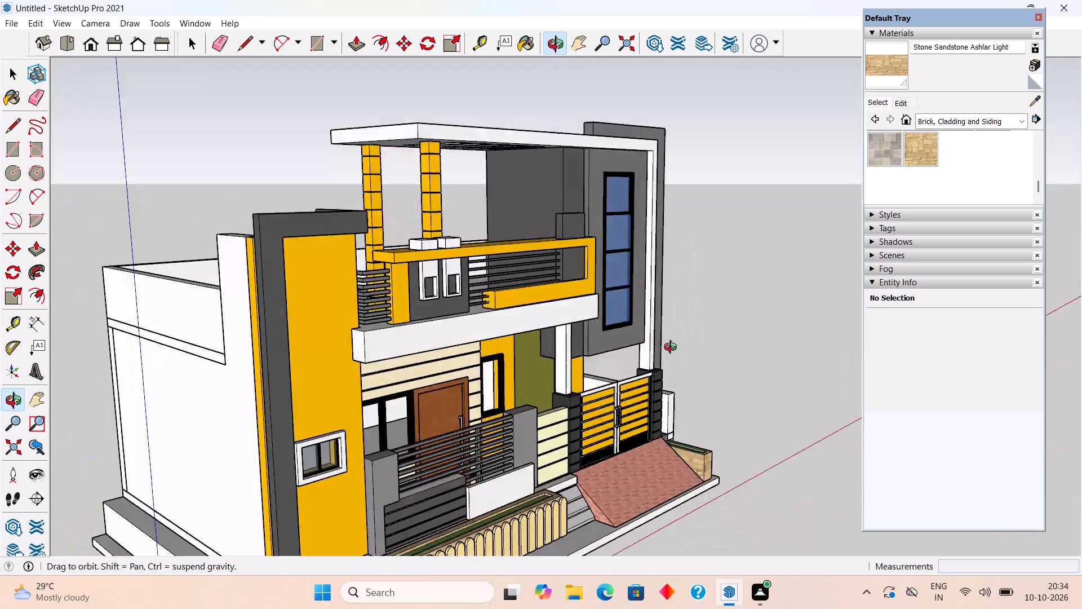
middle_drag(673, 348, 392, 394)
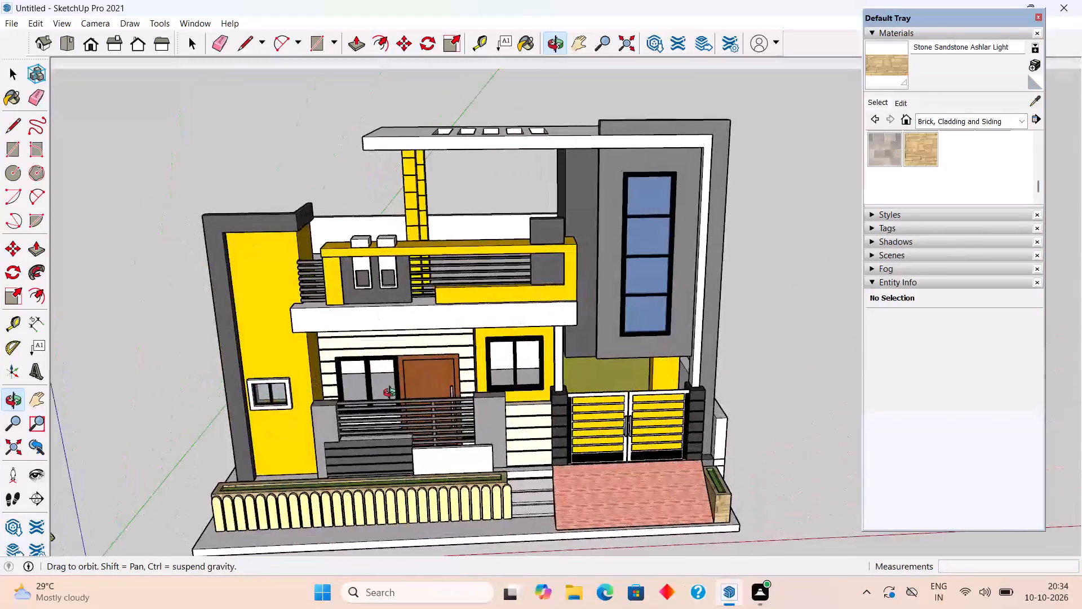
middle_drag(392, 394, 405, 248)
scroll(418, 215, up, 2)
scroll(425, 203, down, 3)
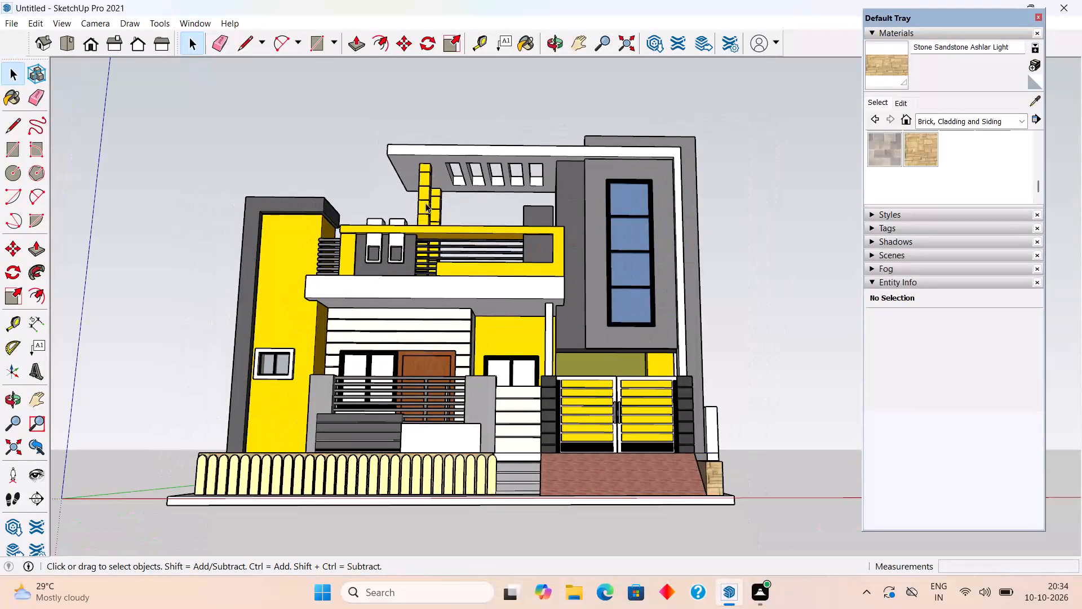
scroll(425, 203, down, 2)
middle_drag(420, 218, 485, 389)
scroll(485, 389, up, 2)
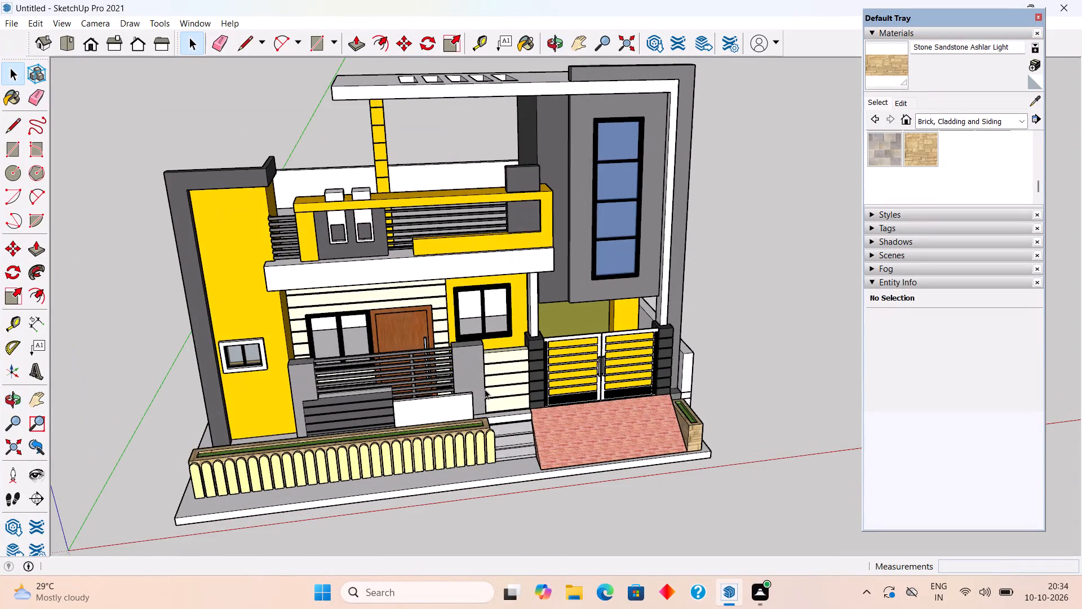
Examine the ground-floor porch up close, including the railing, wooden door, windows and picket-fronted planter.
middle_drag(486, 388, 366, 397)
scroll(366, 397, up, 4)
scroll(370, 328, up, 5)
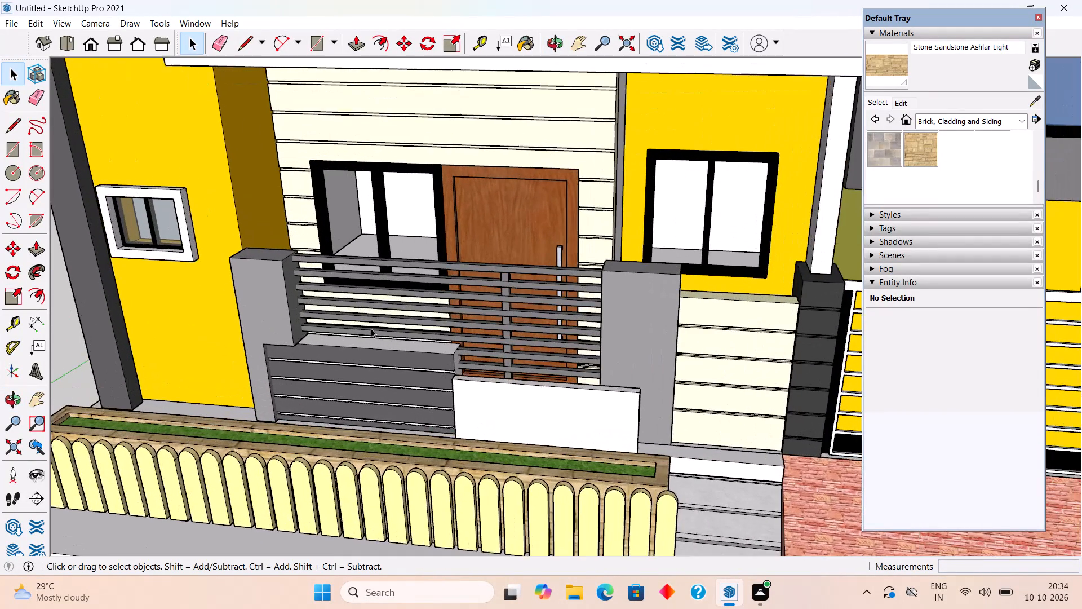
scroll(371, 328, down, 4)
scroll(371, 328, up, 3)
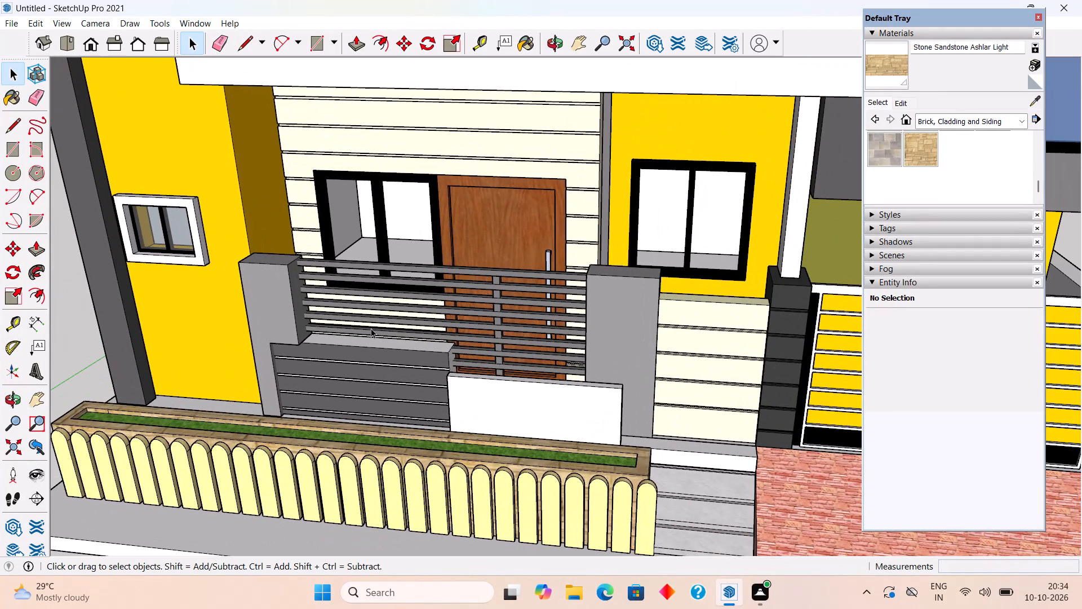
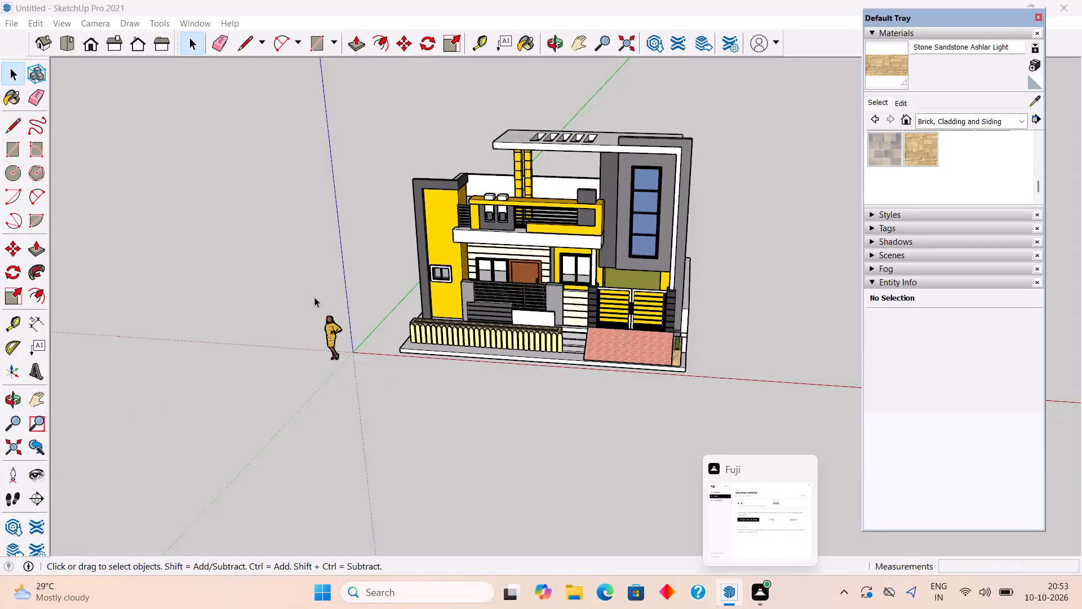
Examine the front elevation near and far, including the entrance gate, the brick ramp and the overall massing.
scroll(314, 297, up, 9)
scroll(499, 336, down, 15)
scroll(592, 314, up, 3)
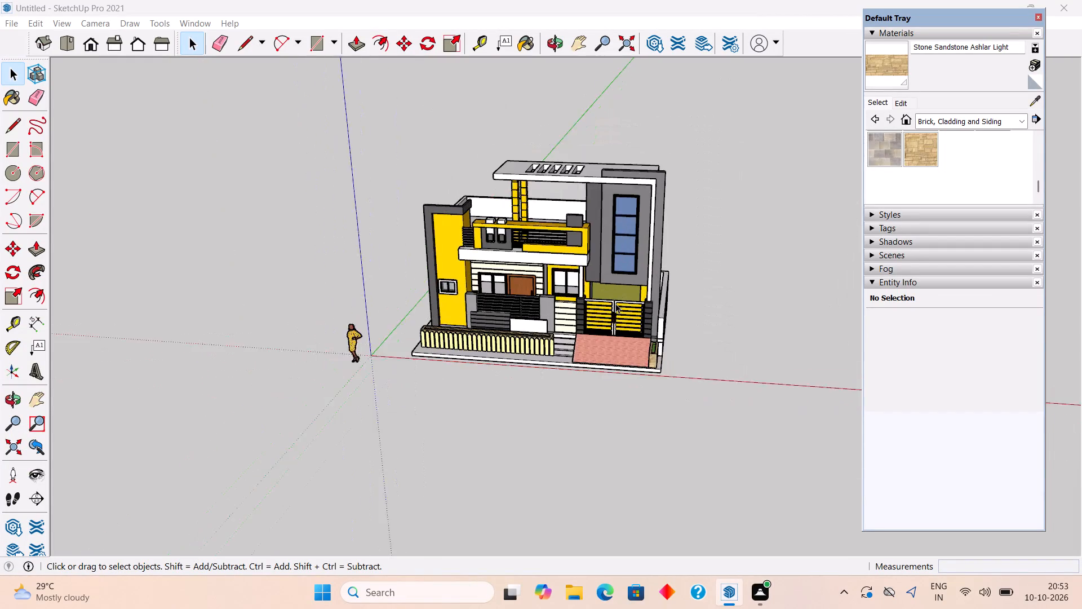
middle_drag(525, 351, 609, 338)
scroll(606, 338, up, 5)
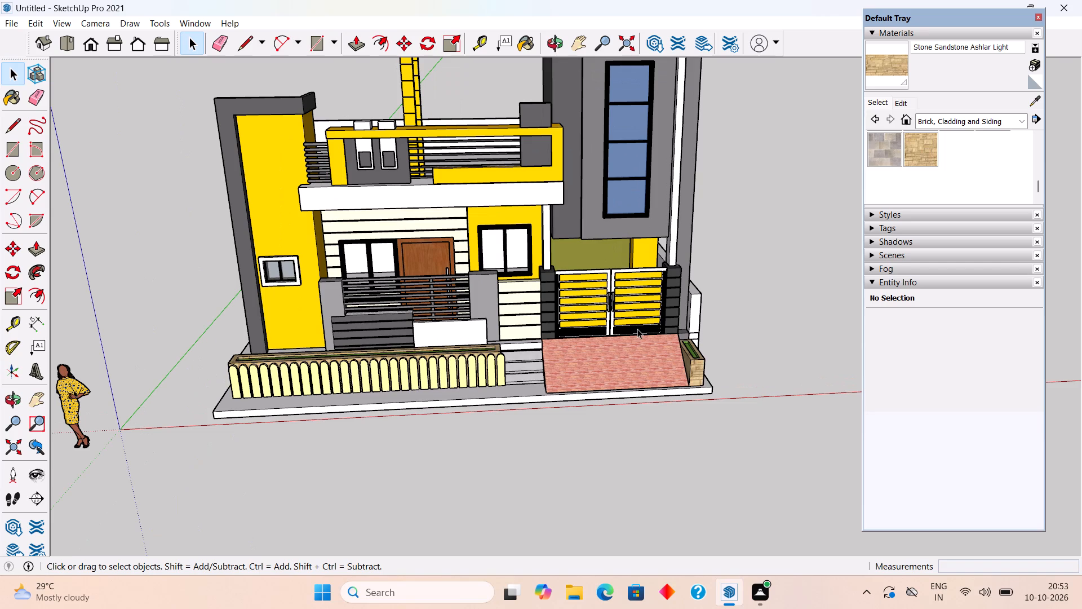
scroll(637, 329, down, 9)
scroll(602, 373, down, 2)
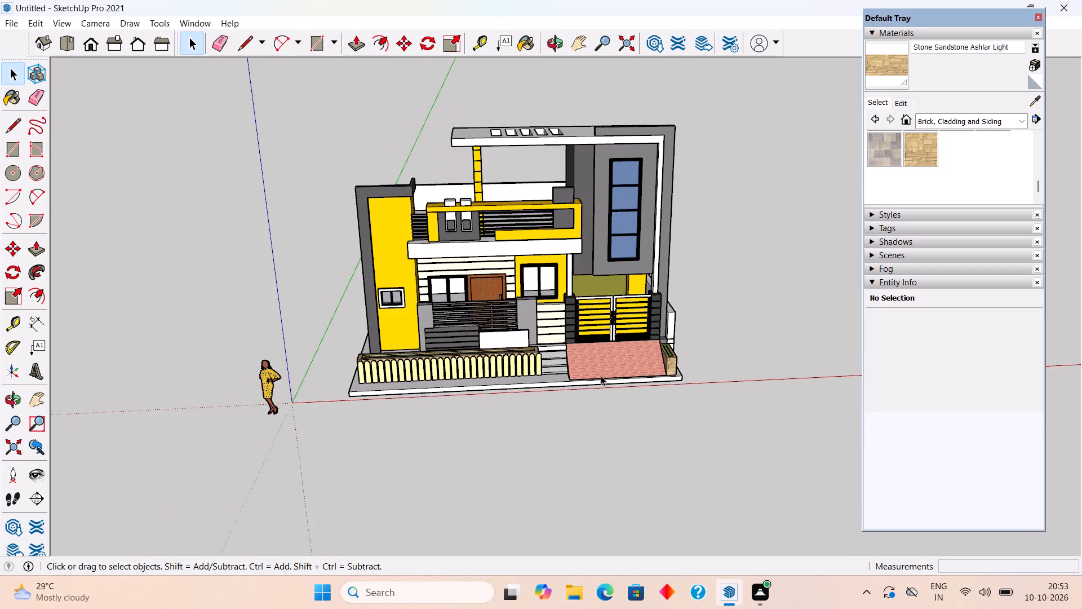
scroll(561, 355, down, 4)
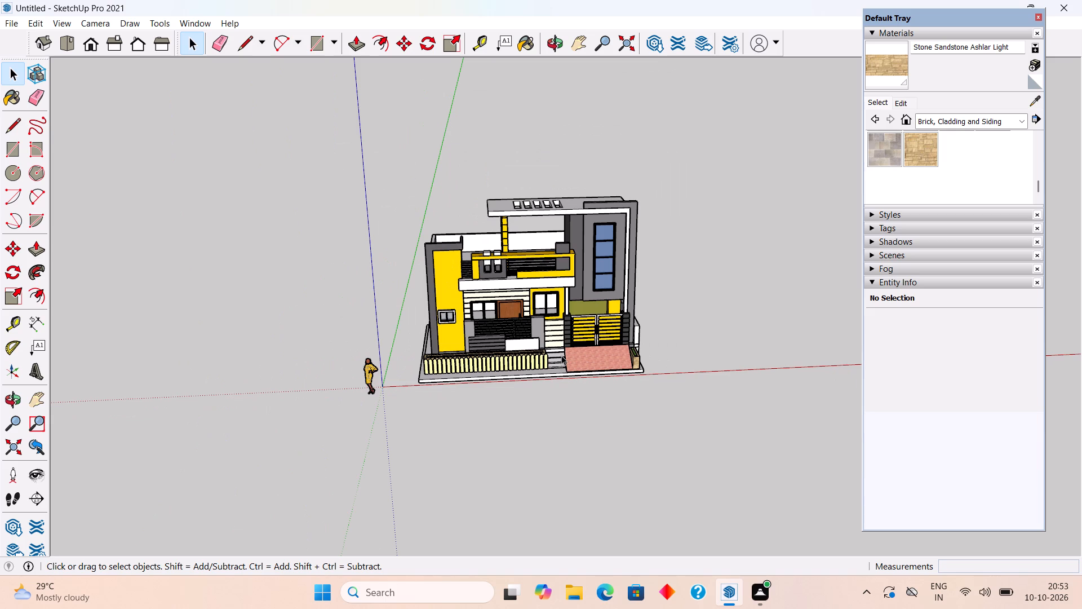
scroll(561, 355, down, 2)
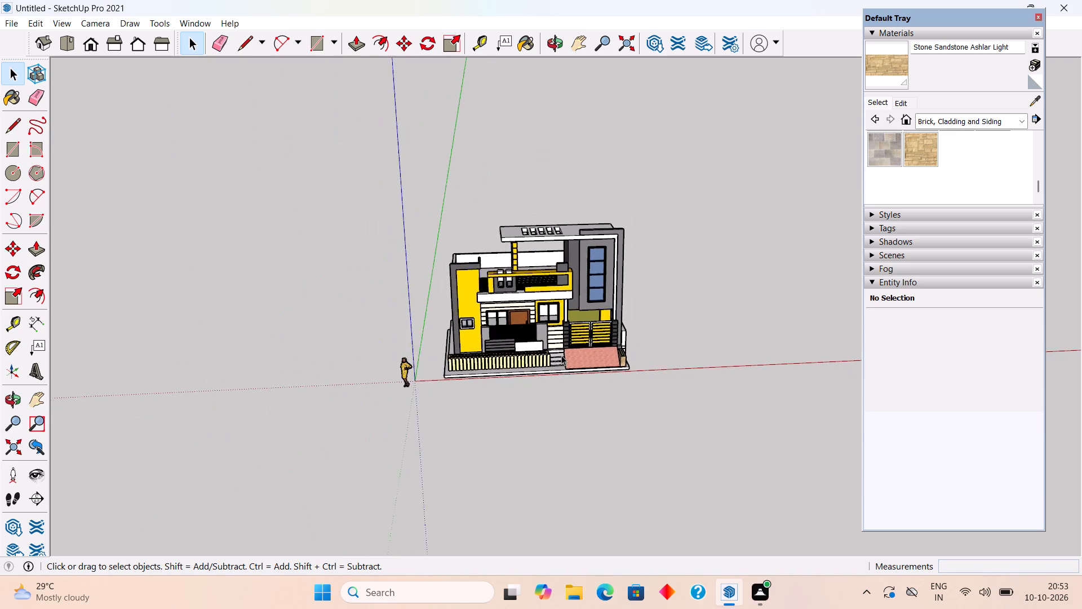
scroll(561, 355, down, 2)
scroll(561, 355, up, 4)
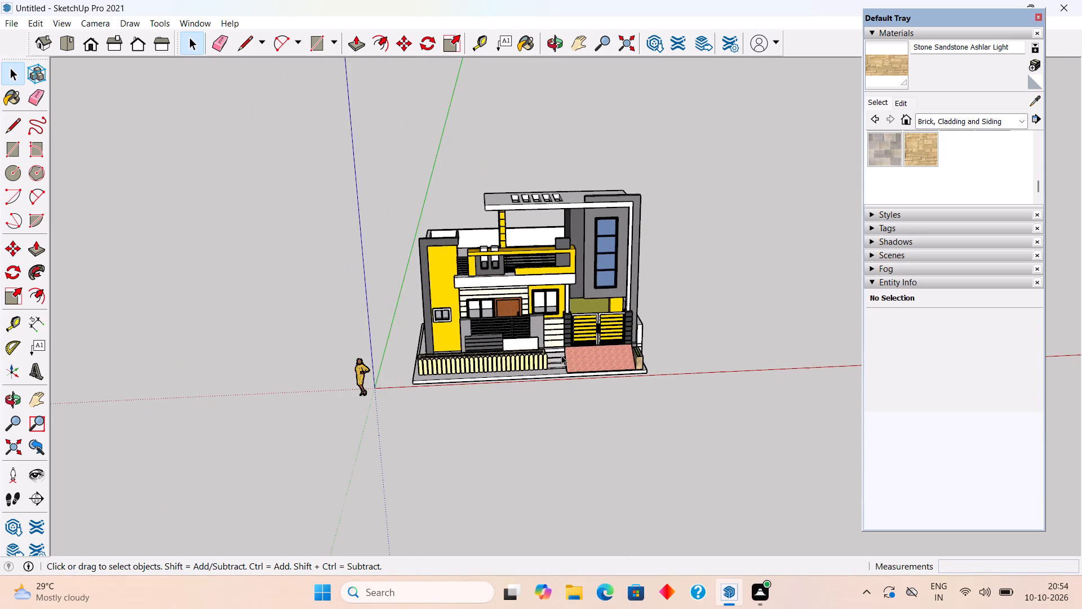
scroll(561, 355, down, 5)
scroll(571, 383, up, 2)
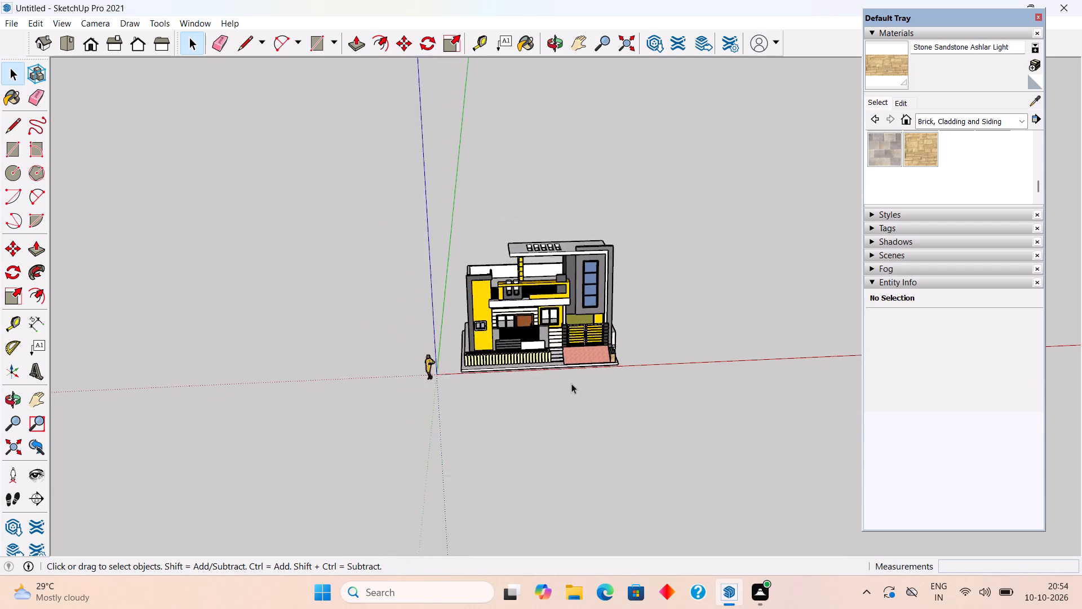
Examine the house from the gate-side corner and back around to the front, including the side boundary wall.
scroll(571, 383, up, 6)
middle_drag(639, 342, 516, 324)
scroll(516, 324, up, 1)
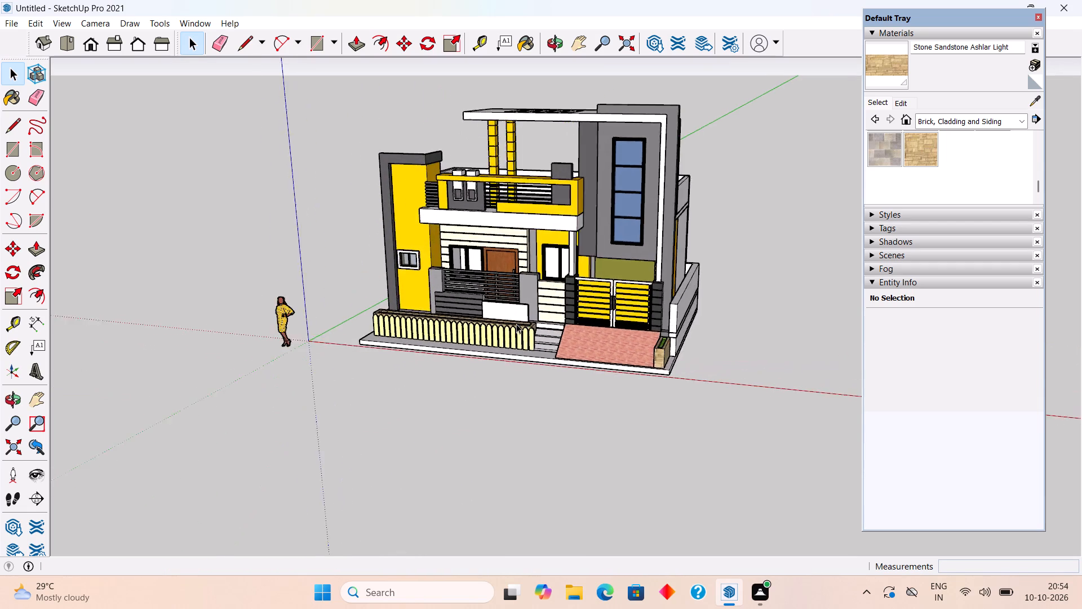
scroll(516, 324, up, 1)
middle_drag(569, 324, 699, 356)
scroll(699, 355, up, 3)
scroll(705, 333, down, 4)
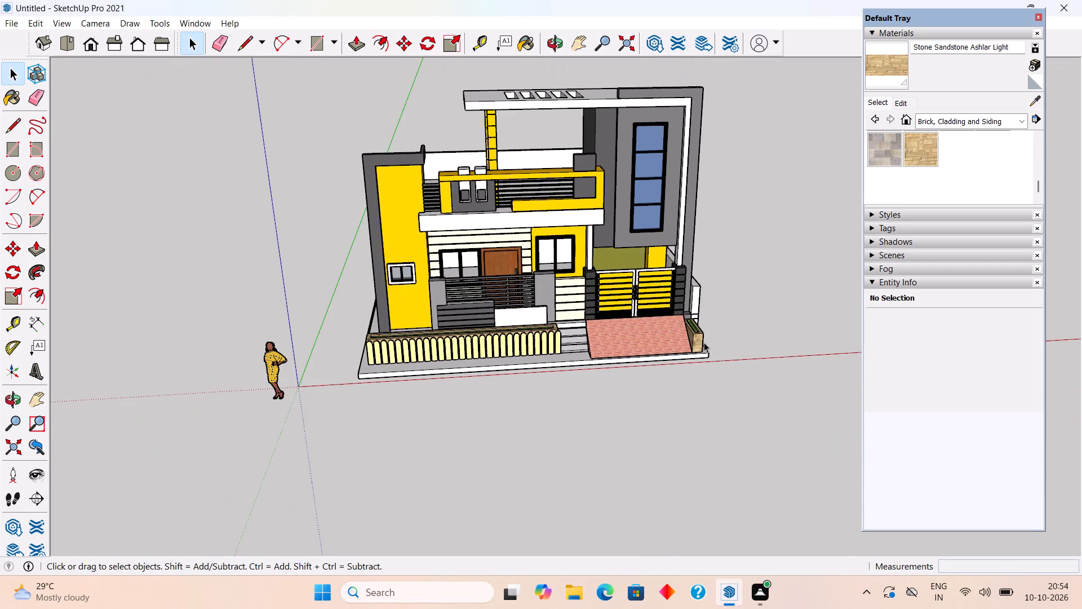
middle_click(704, 342)
scroll(704, 342, up, 3)
scroll(704, 342, down, 5)
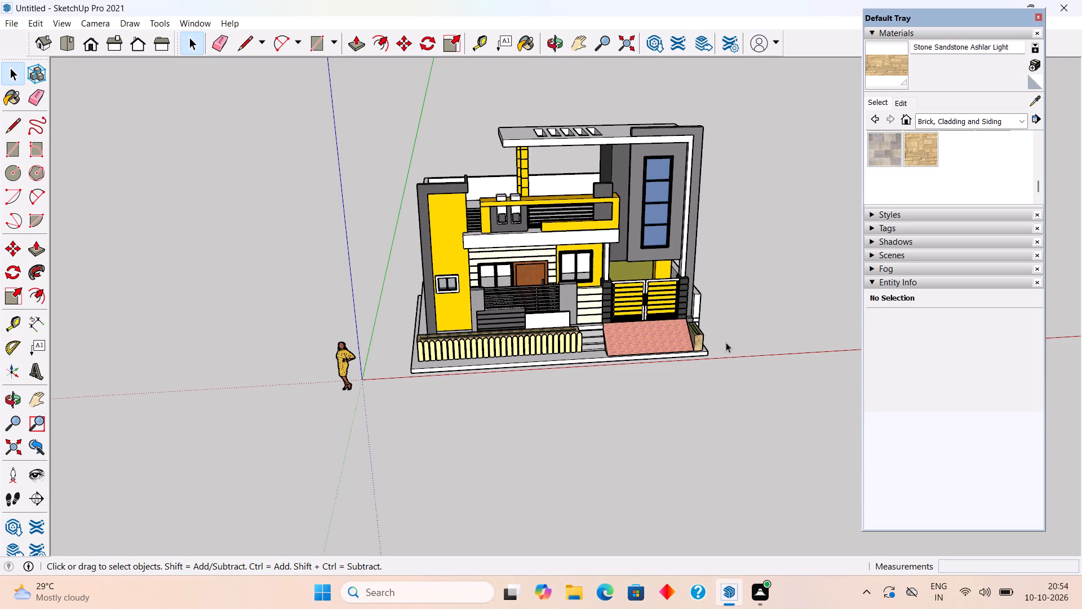
scroll(726, 342, down, 4)
Examine the balcony, the porch with its wooden door and windows, and the entrance gate up close.
scroll(604, 244, up, 4)
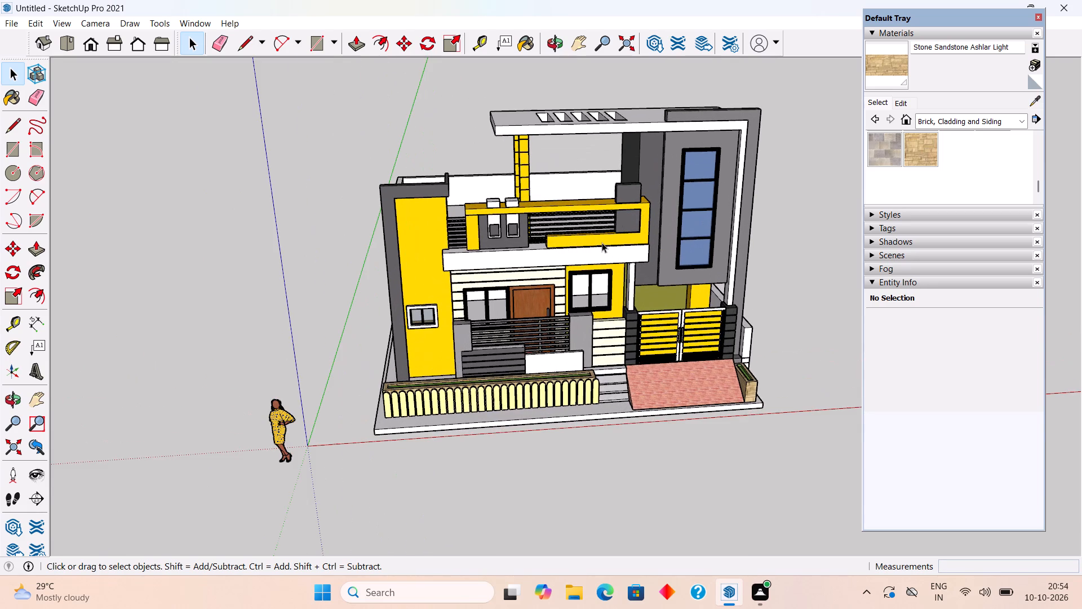
scroll(602, 242, up, 7)
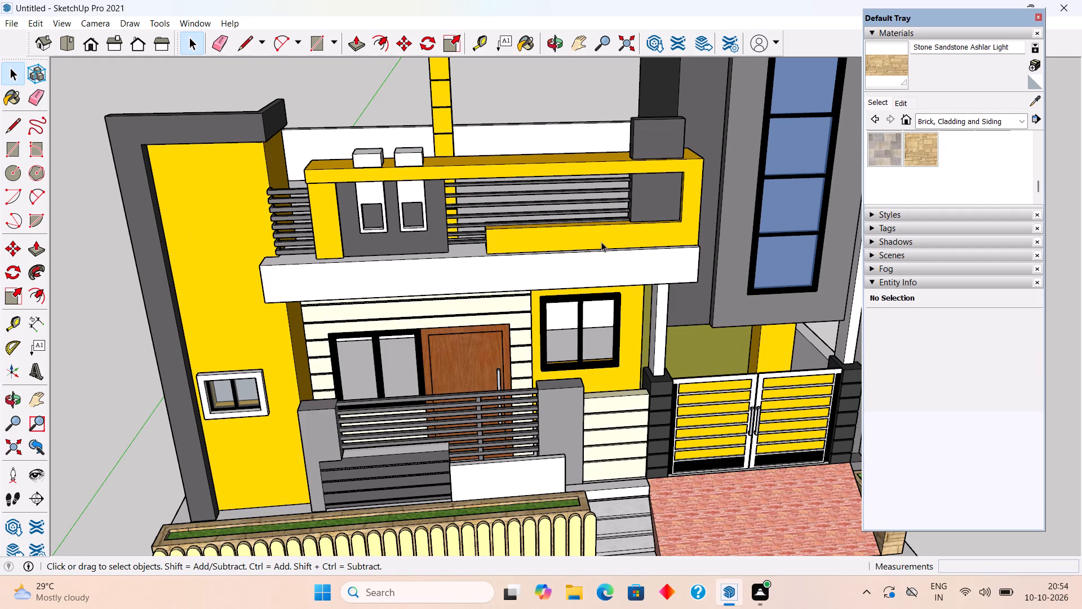
scroll(601, 242, up, 2)
scroll(601, 242, down, 7)
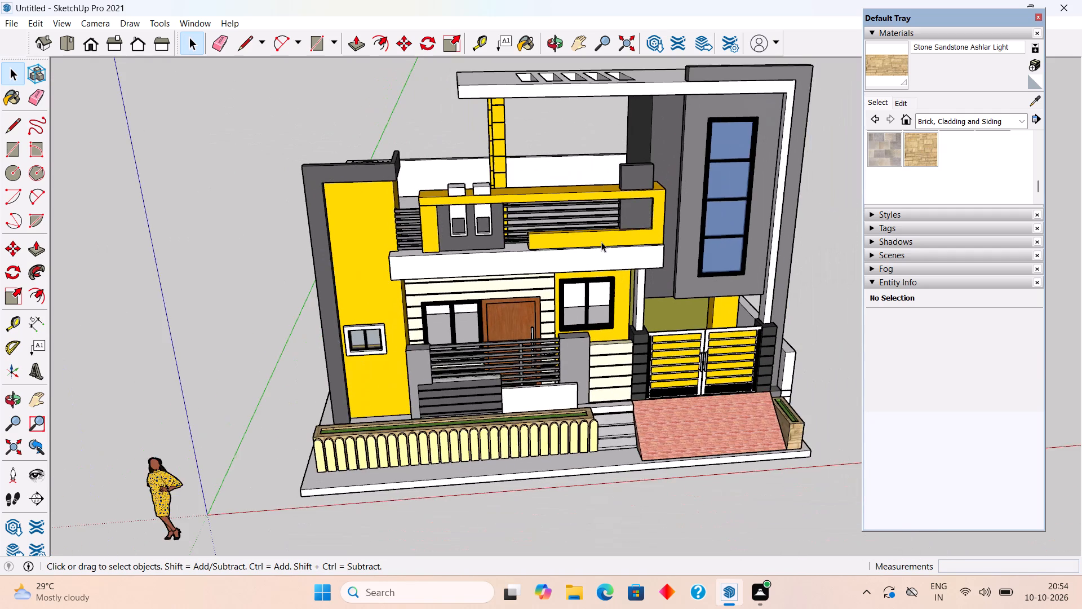
scroll(601, 242, down, 6)
scroll(601, 242, up, 7)
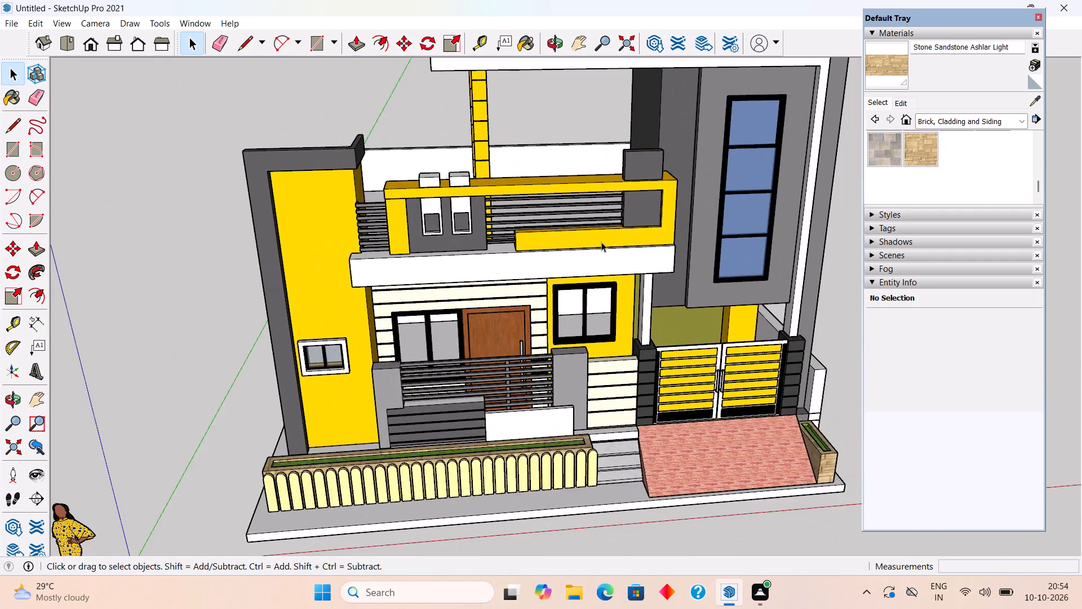
scroll(601, 242, up, 2)
Examine the planter-side wall, the open terrace, the yellow columns and the slotted roof slab, and the front from several angles.
middle_drag(601, 242, 850, 304)
scroll(850, 304, down, 4)
scroll(610, 256, down, 4)
middle_drag(459, 275, 609, 276)
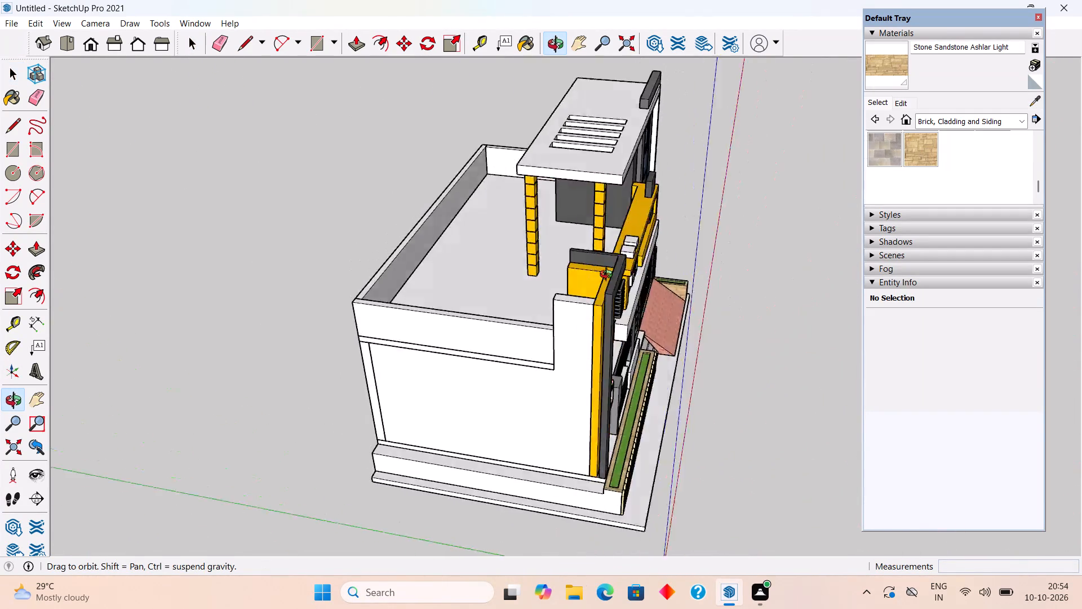
middle_drag(609, 276, 544, 295)
scroll(544, 295, down, 3)
scroll(620, 304, up, 1)
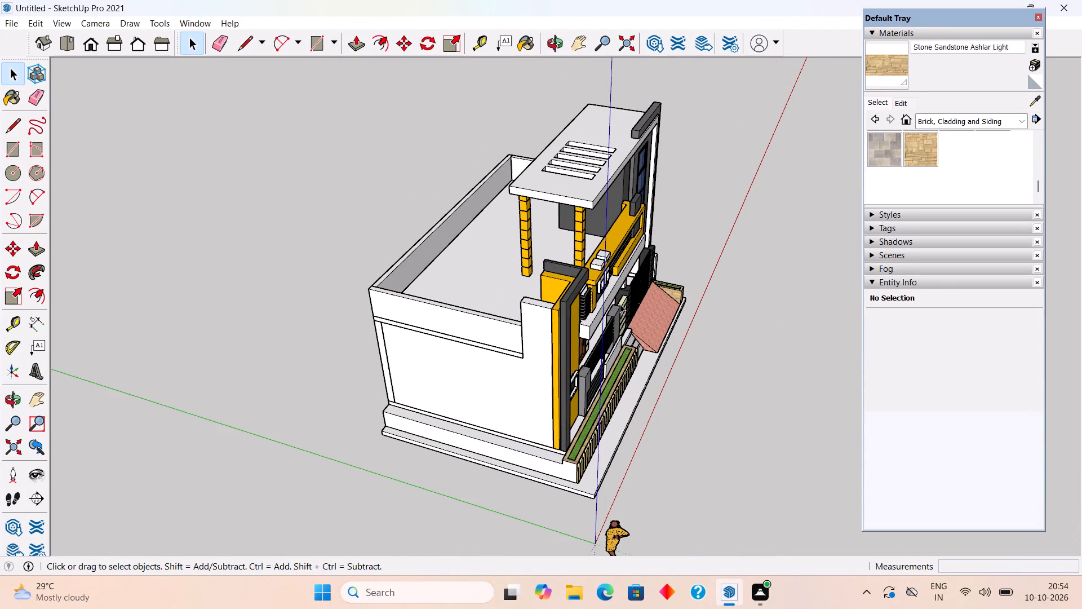
scroll(620, 304, up, 5)
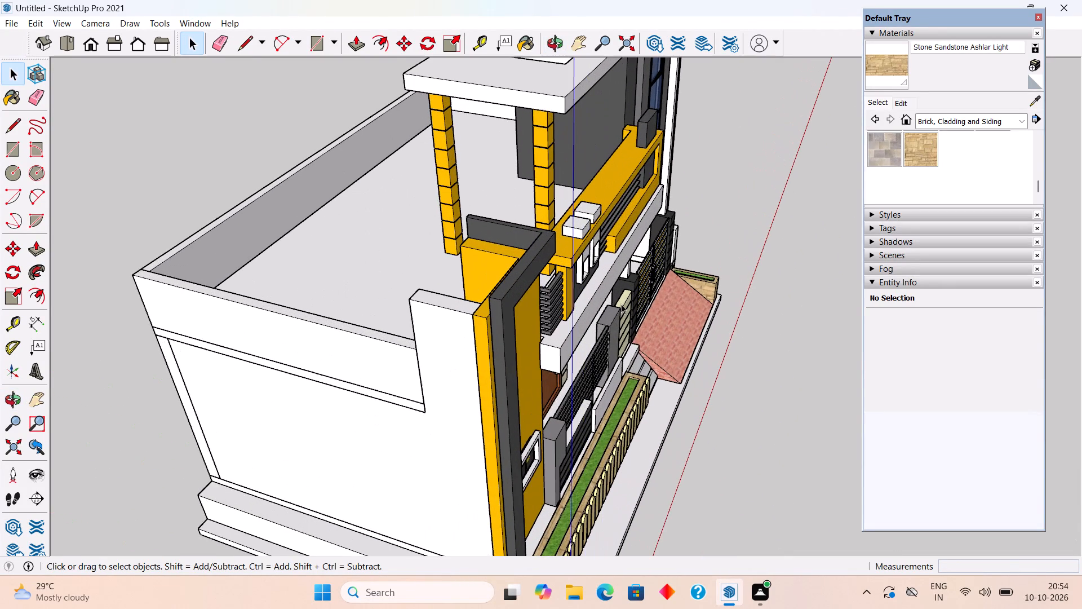
middle_drag(620, 305, 332, 227)
scroll(332, 227, down, 8)
middle_drag(613, 284, 551, 250)
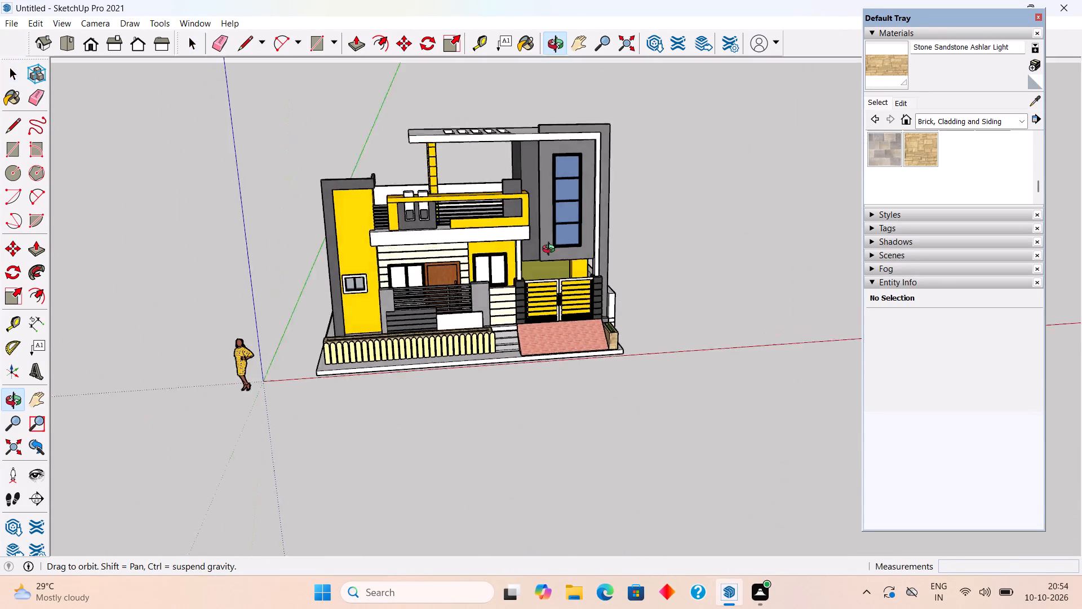
middle_drag(551, 250, 707, 251)
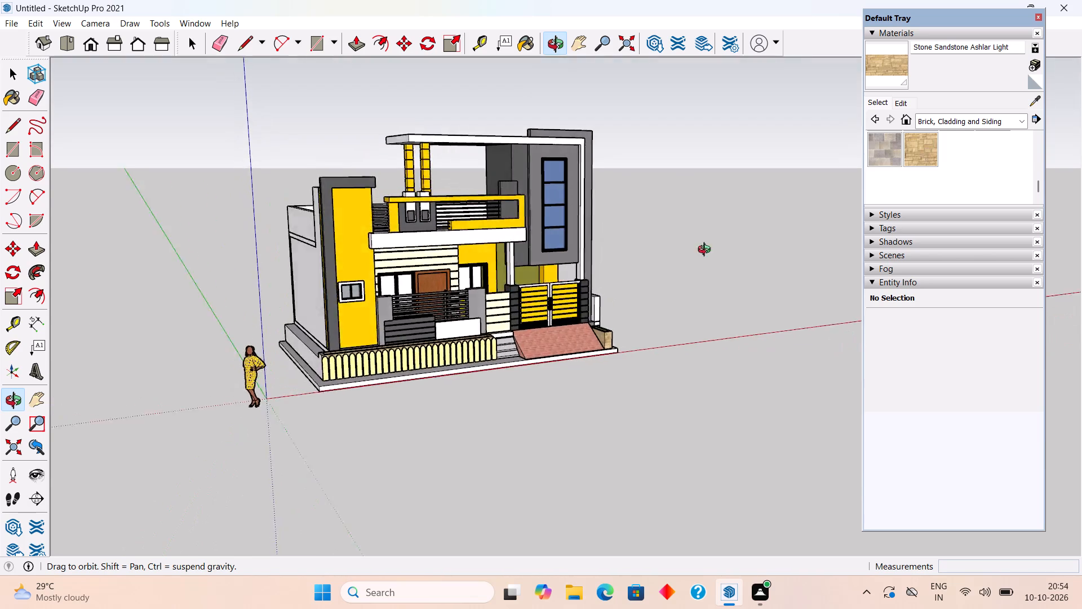
middle_drag(707, 251, 485, 302)
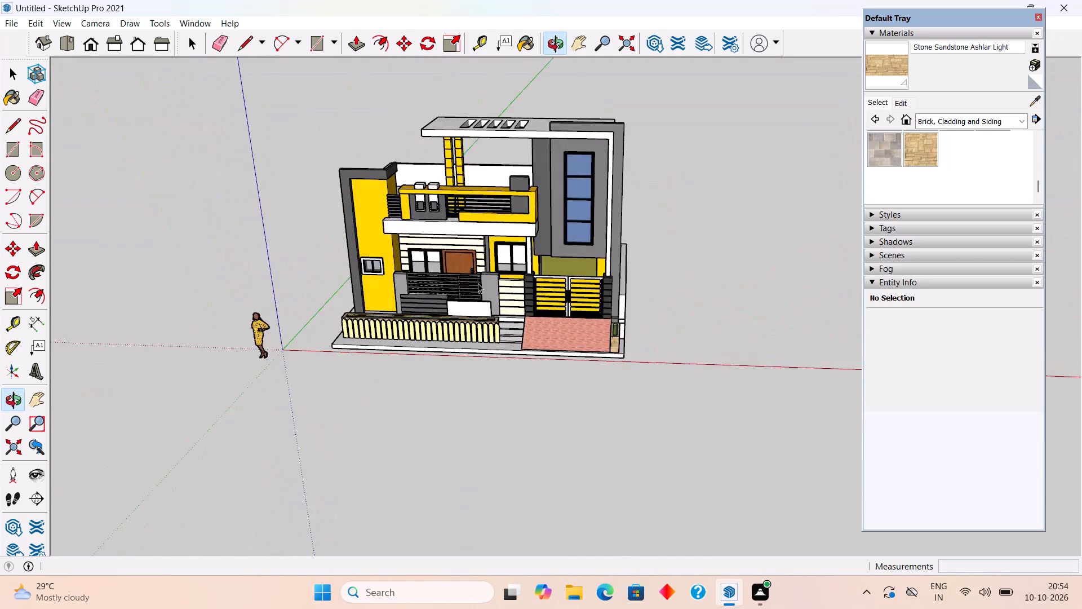
scroll(476, 263, up, 2)
middle_drag(510, 279, 655, 219)
scroll(655, 219, up, 1)
scroll(655, 219, down, 3)
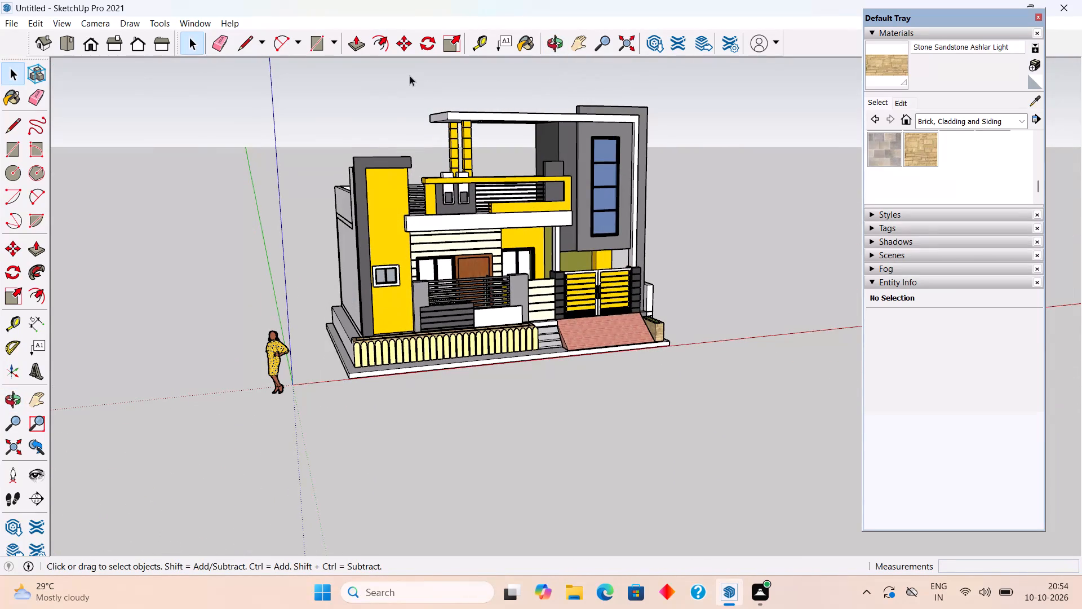
Paint the front face of the balcony slab and the low plain panel below the porch railing with Color M00 from the Colors library.
scroll(410, 75, up, 4)
scroll(584, 176, up, 3)
middle_drag(685, 244, 617, 225)
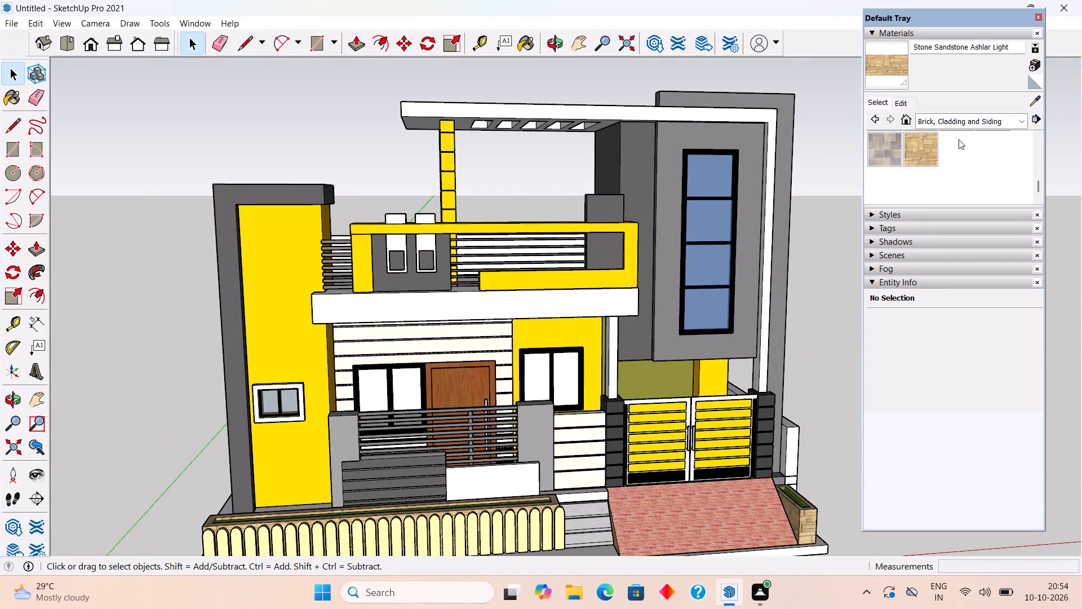
click(960, 121)
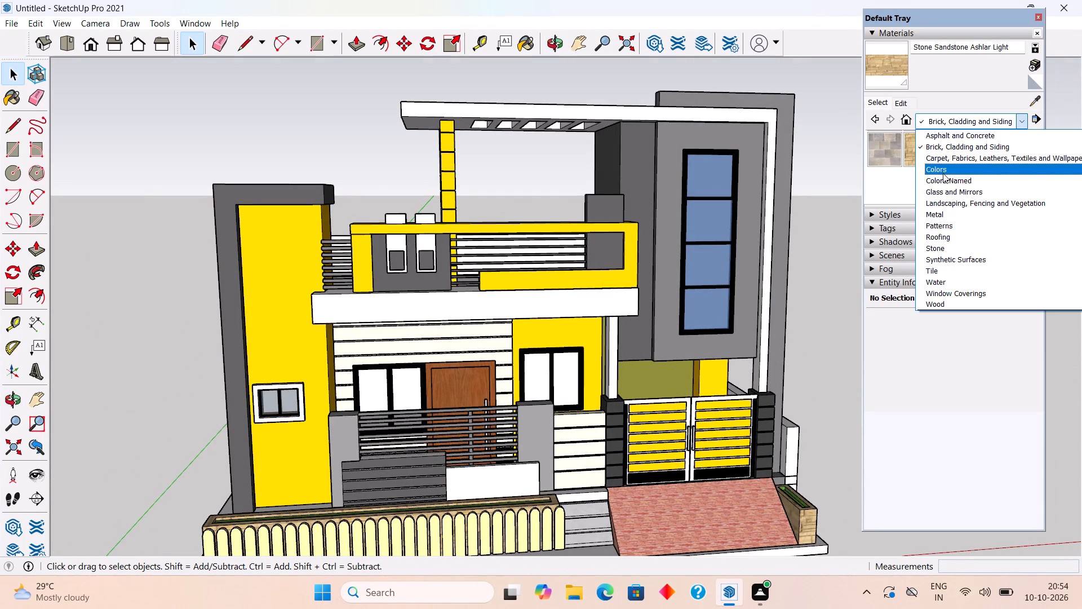
click(943, 173)
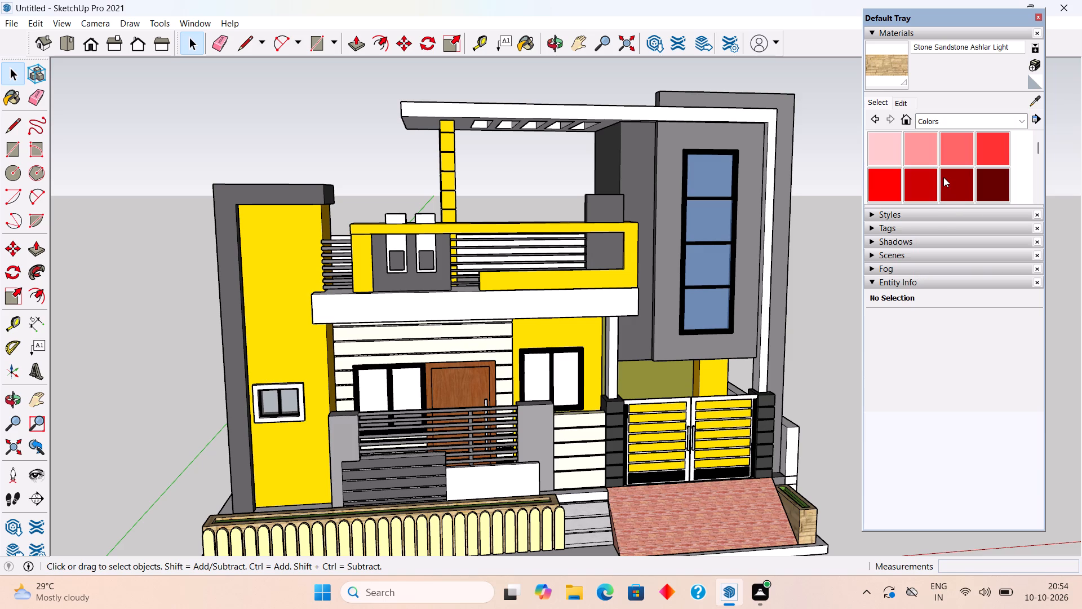
scroll(893, 166, down, 3)
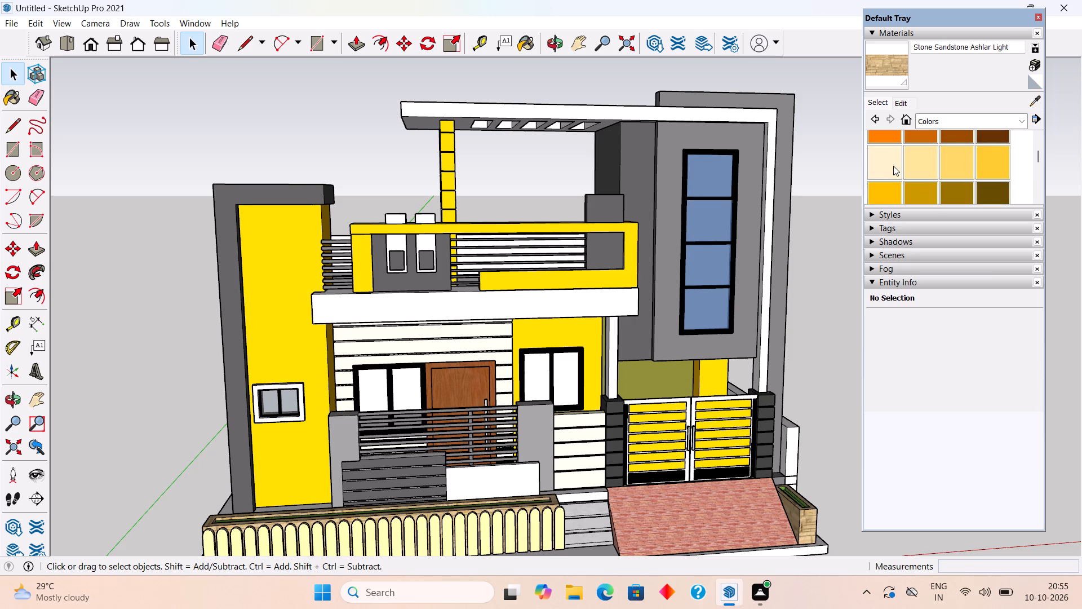
scroll(893, 166, down, 8)
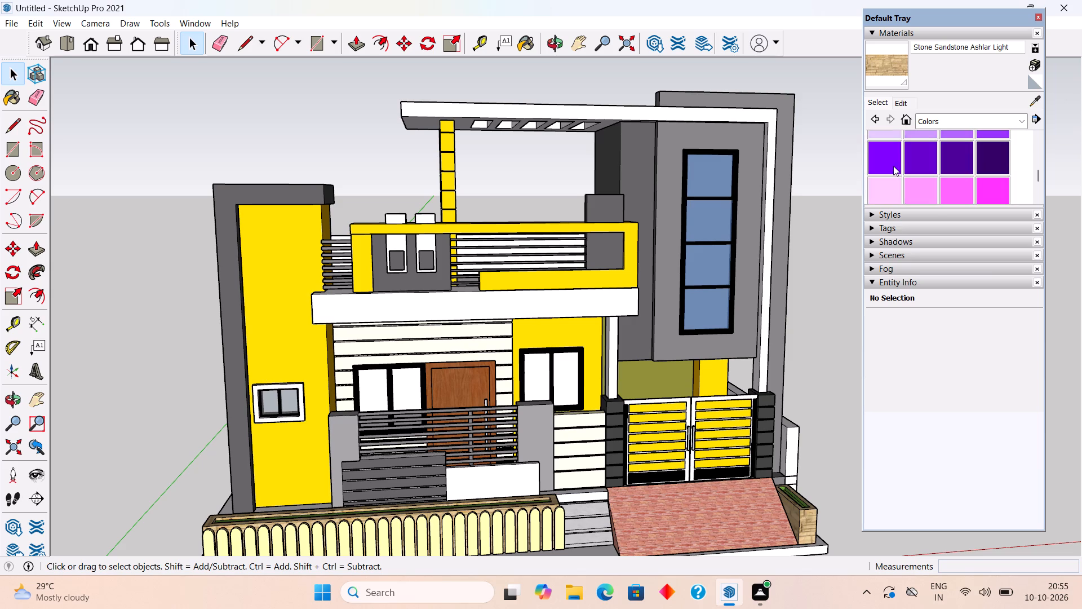
scroll(893, 166, down, 3)
scroll(893, 166, up, 2)
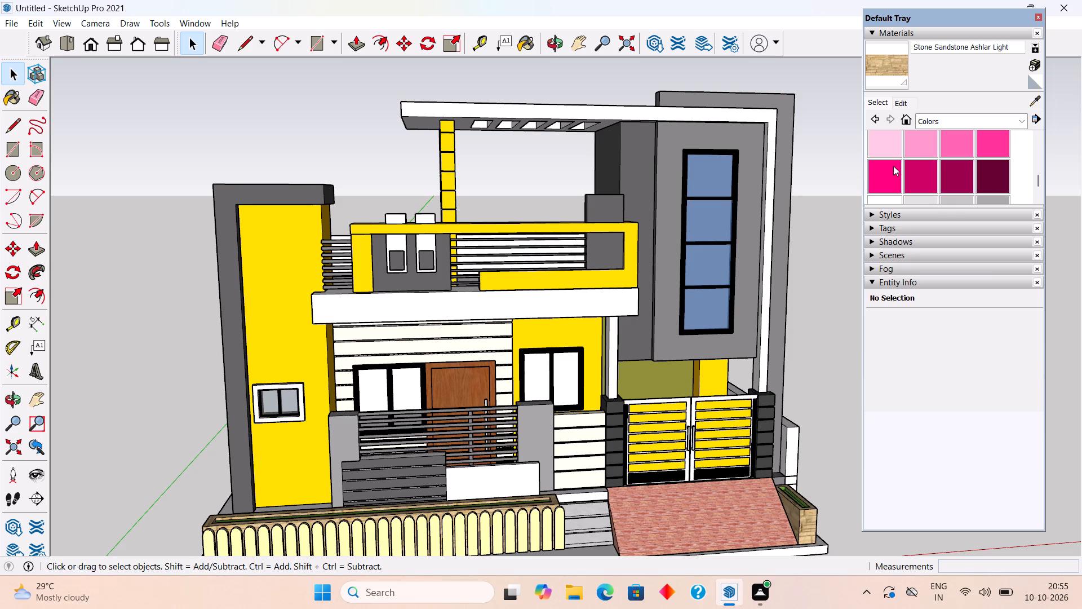
scroll(893, 166, down, 2)
scroll(893, 166, up, 1)
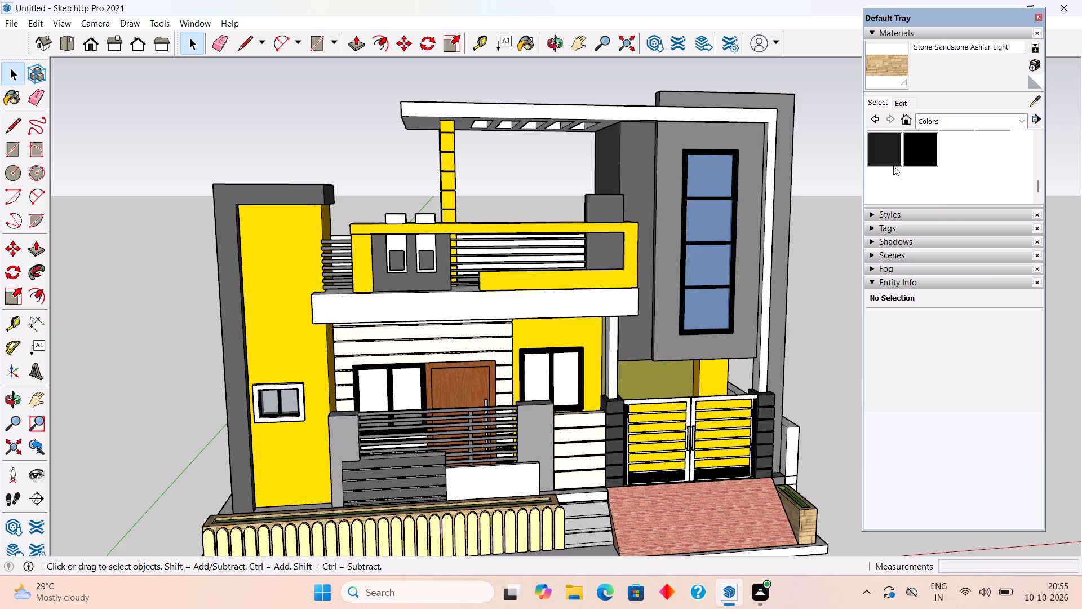
click(883, 140)
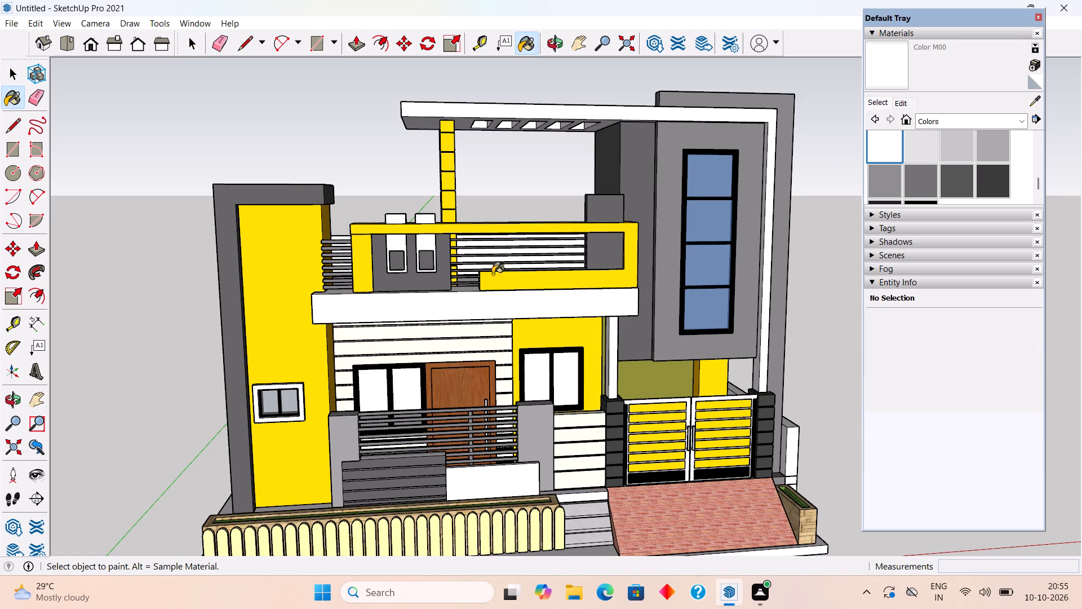
click(512, 303)
click(499, 475)
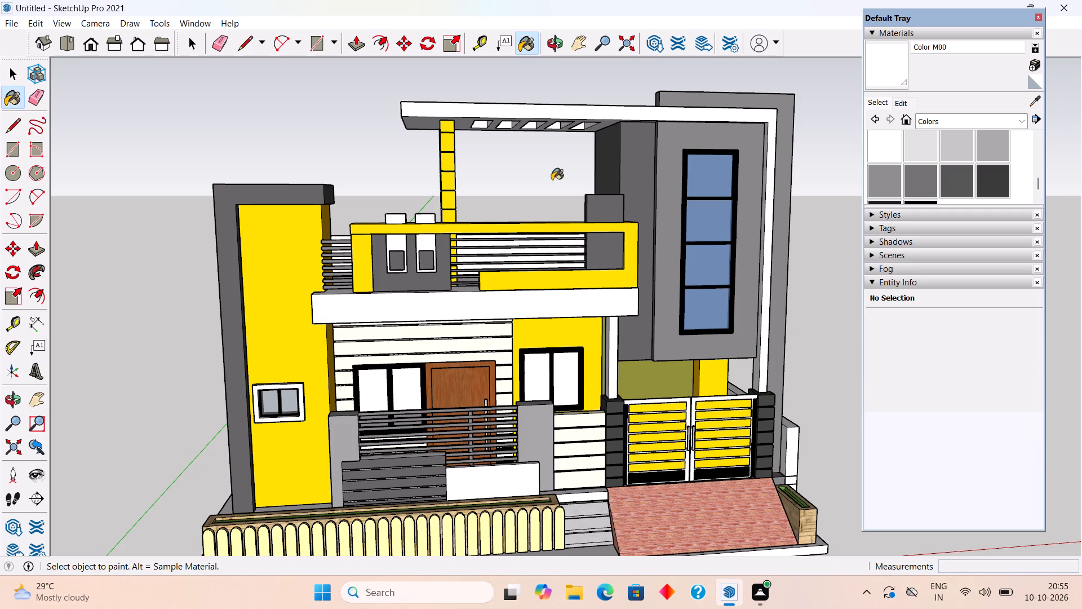
scroll(601, 209, down, 4)
key(space)
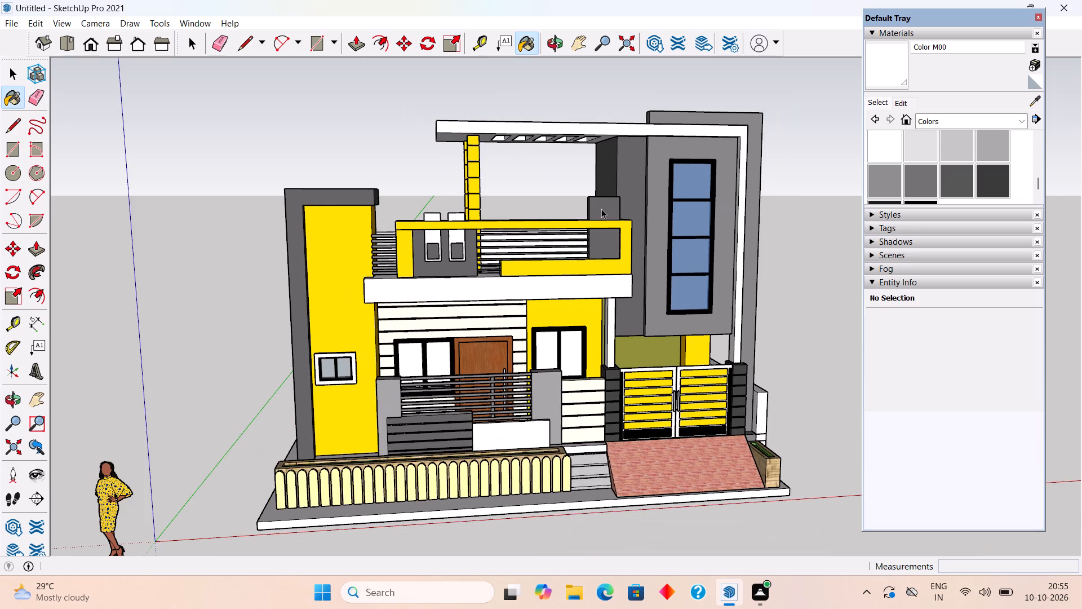
Examine the painted facade from a low front angle and from the planter-side corner.
scroll(601, 209, down, 5)
middle_drag(637, 238, 547, 219)
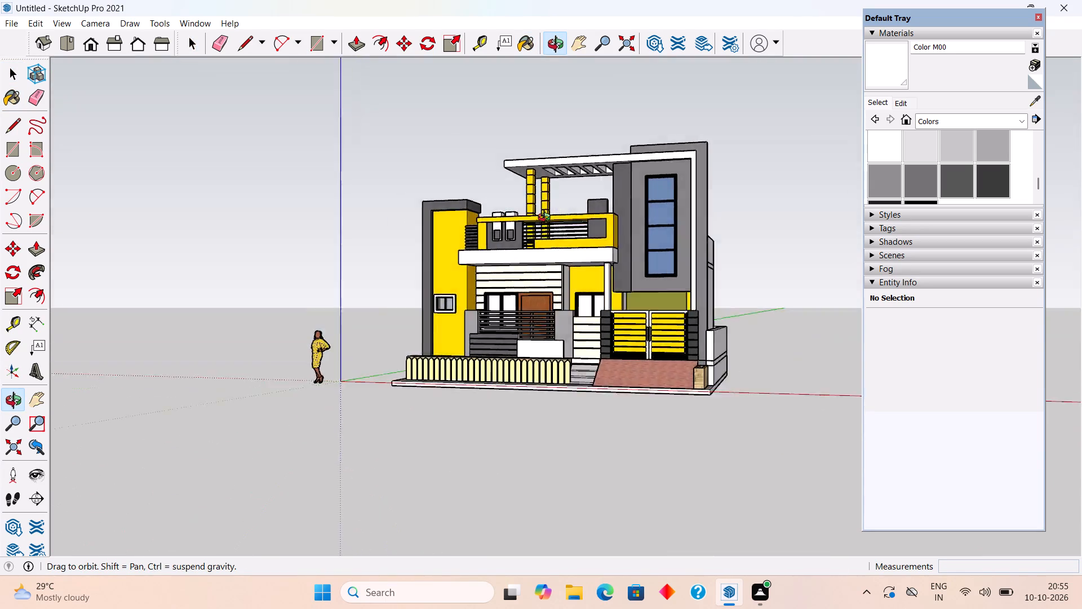
middle_drag(547, 219, 698, 276)
scroll(698, 276, up, 3)
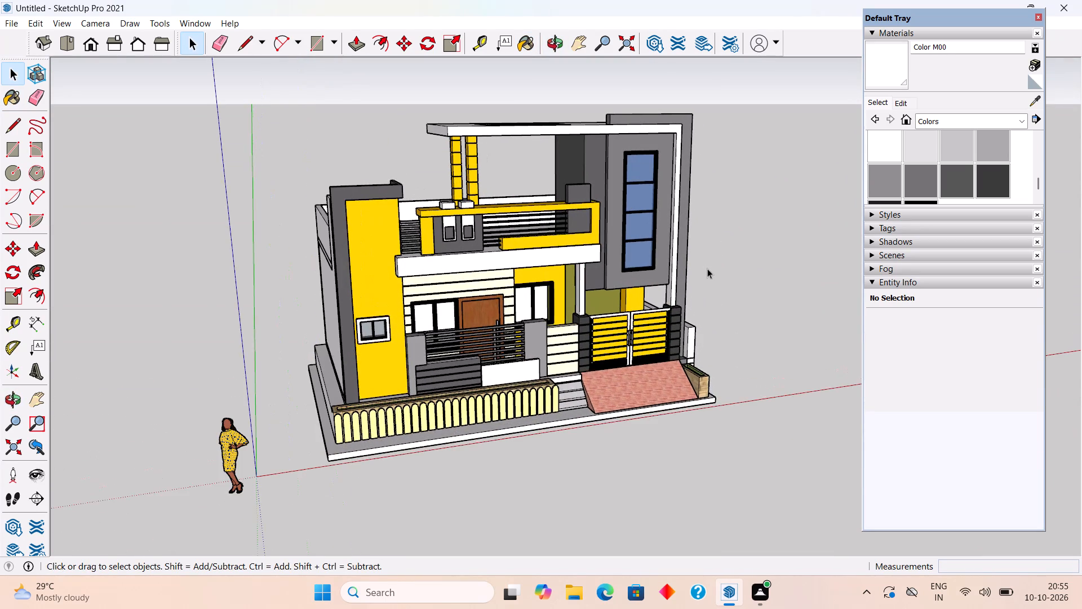
middle_drag(704, 264, 722, 241)
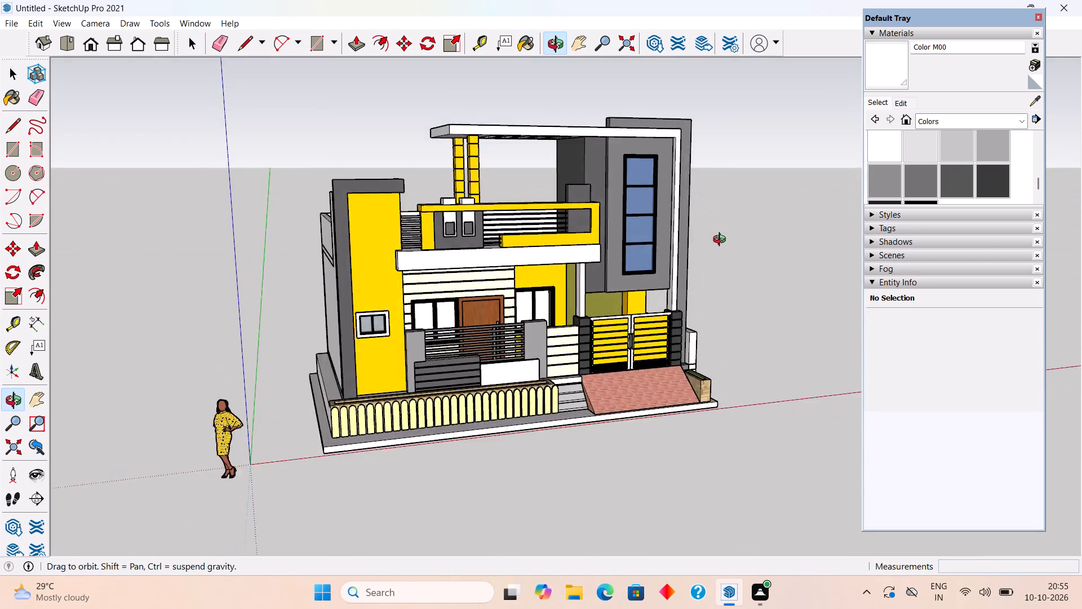
Examine the whole front facade from low, level and slightly turned front angles.
middle_drag(722, 241, 549, 159)
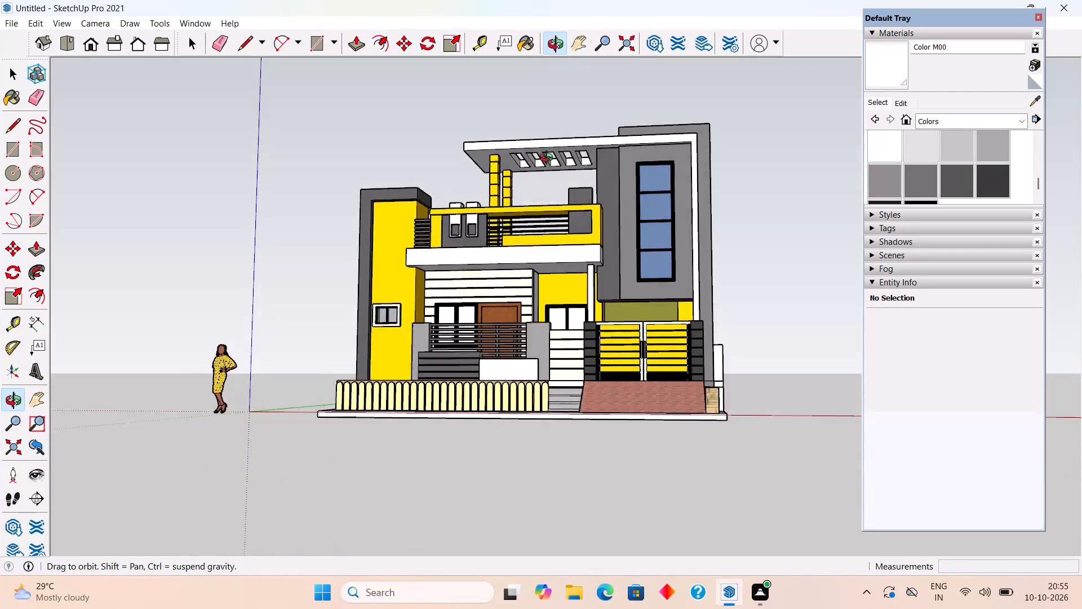
middle_drag(549, 159, 578, 143)
scroll(578, 143, up, 2)
middle_drag(627, 244, 666, 307)
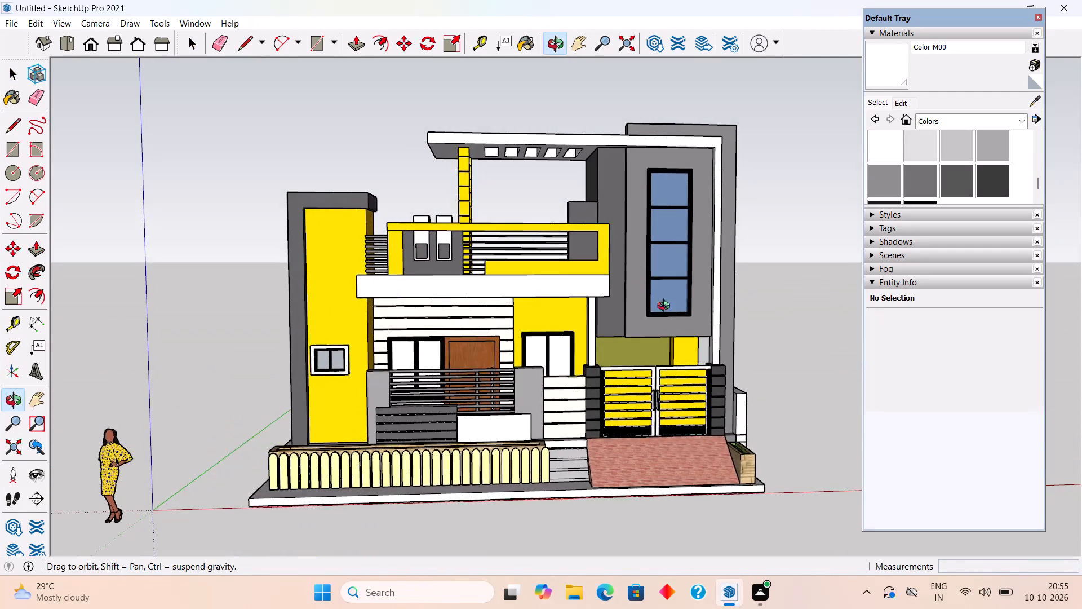
middle_drag(666, 307, 668, 310)
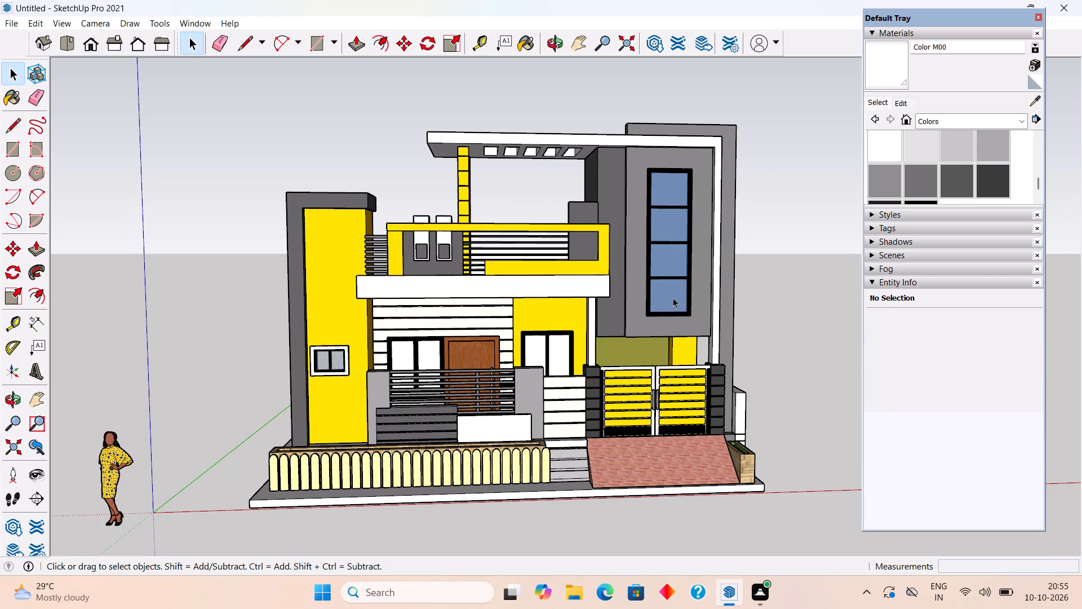
scroll(672, 293, down, 4)
scroll(662, 305, up, 1)
middle_drag(660, 305, 730, 295)
scroll(726, 295, up, 2)
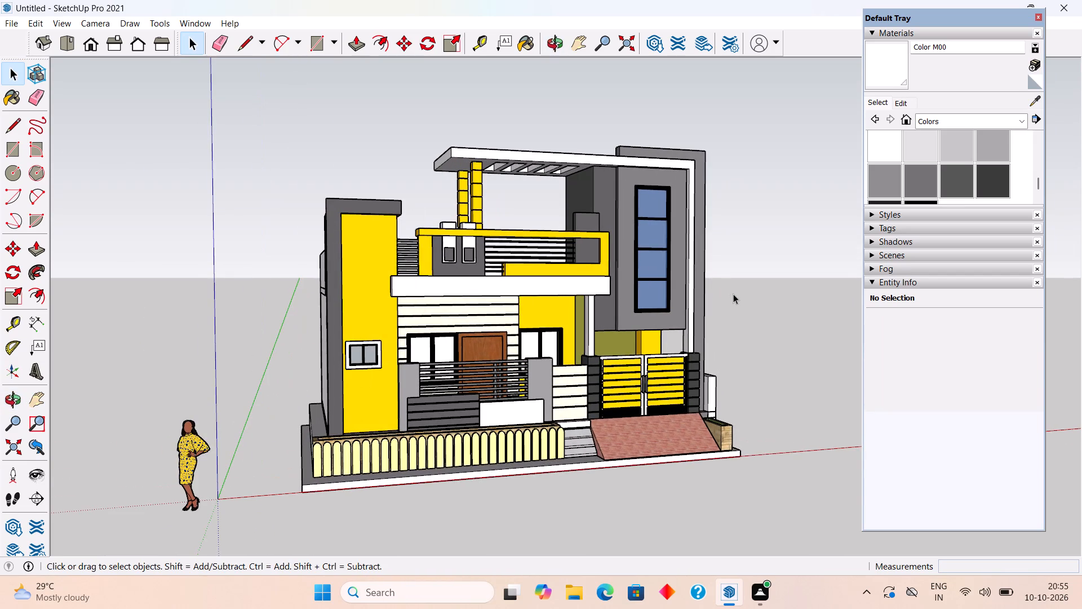
scroll(734, 294, up, 3)
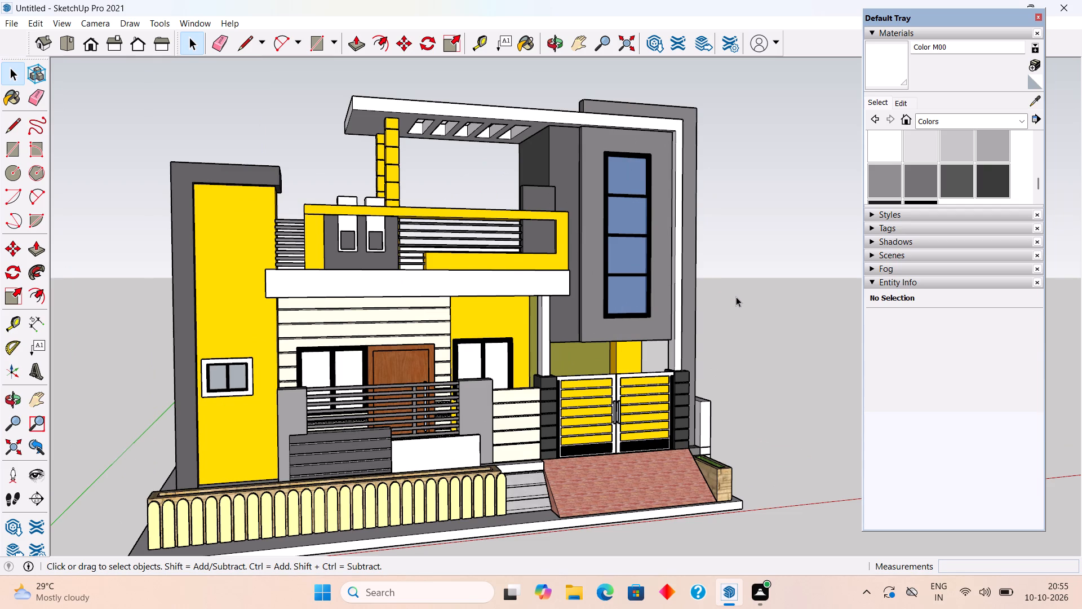
scroll(737, 301, down, 3)
scroll(737, 301, up, 2)
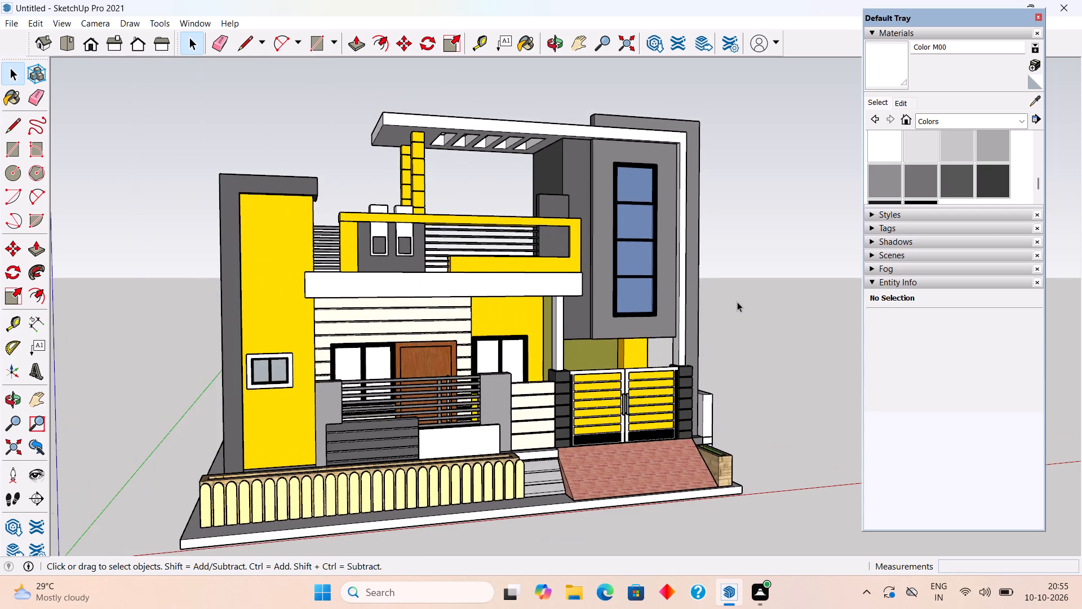
Examine the entrance gate, the tall blue-glazed window tower and the balcony front at closer range.
scroll(737, 302, up, 6)
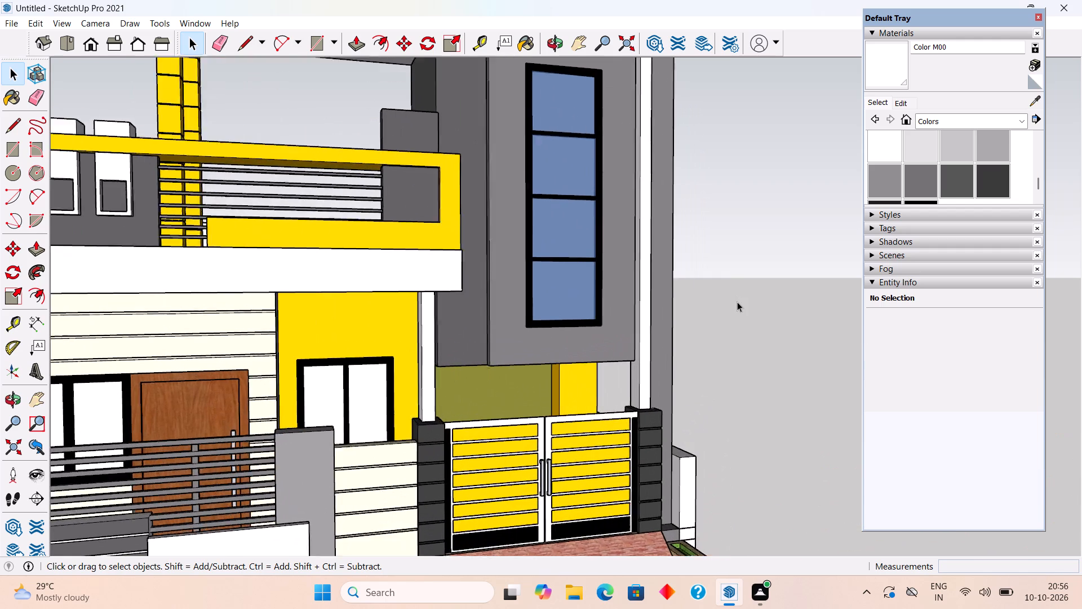
scroll(737, 302, up, 2)
scroll(737, 302, down, 4)
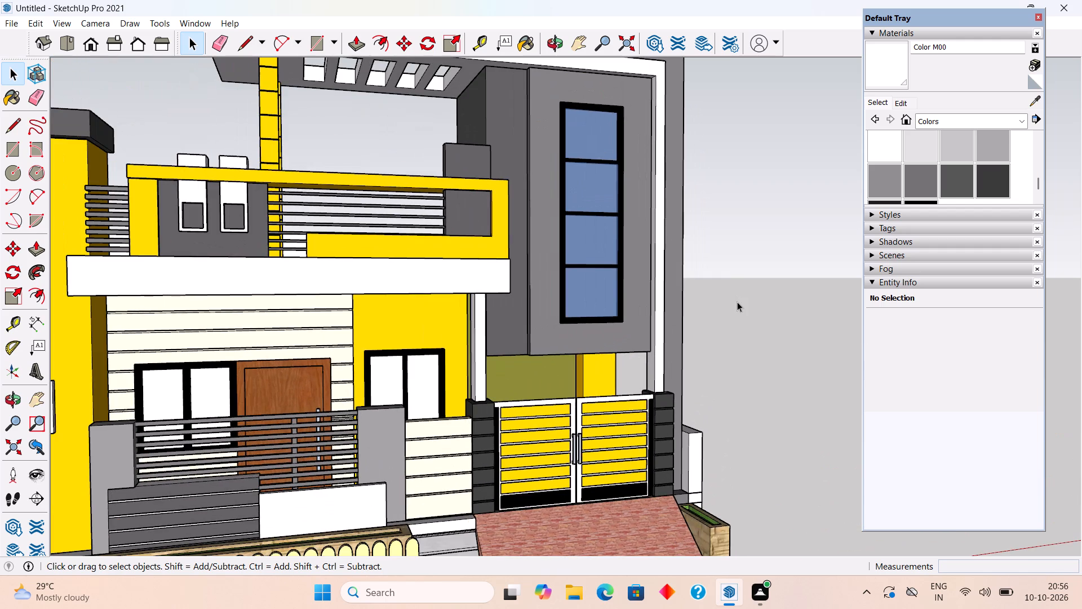
scroll(737, 302, down, 2)
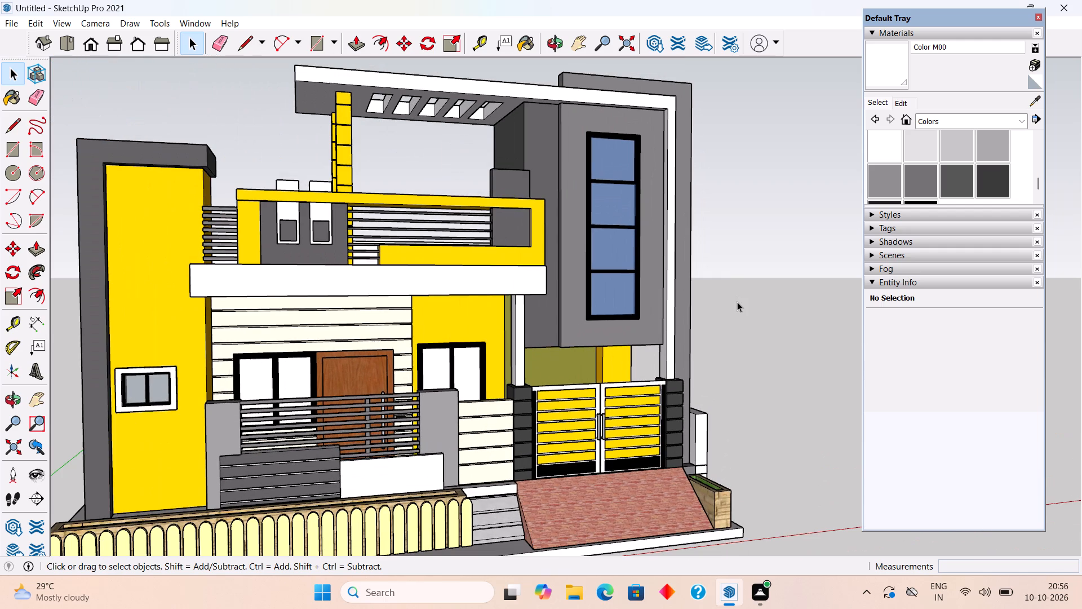
scroll(737, 302, up, 3)
scroll(737, 302, down, 5)
Examine the house front from above, including the slotted roof slab and terrace, and from below ground level.
middle_drag(727, 302, 686, 300)
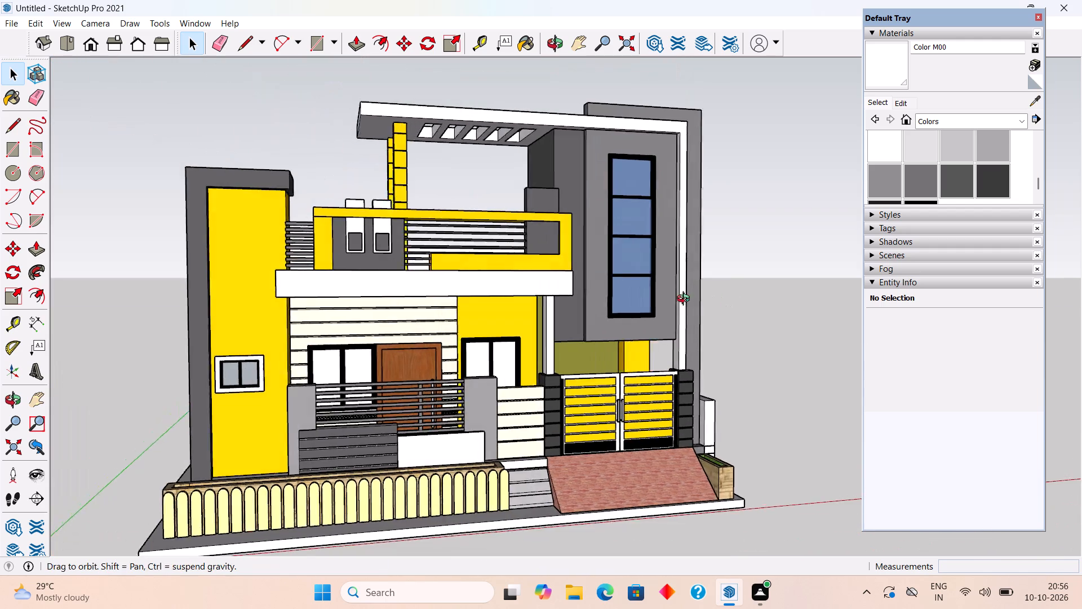
middle_drag(686, 300, 404, 179)
scroll(419, 186, down, 3)
scroll(367, 164, down, 4)
middle_drag(382, 179, 708, 418)
scroll(688, 391, down, 1)
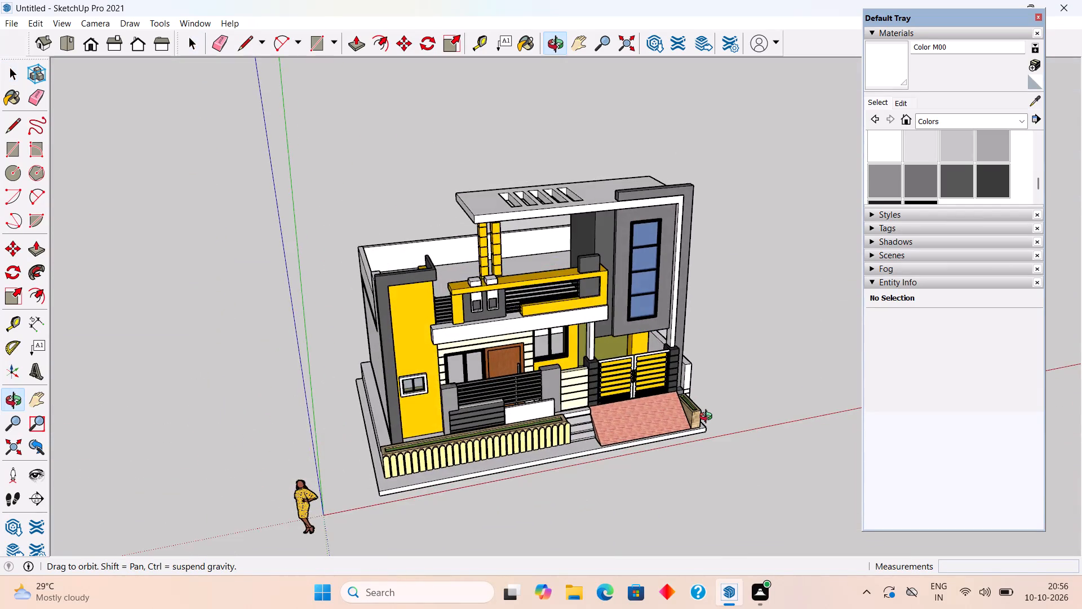
middle_drag(708, 418, 571, 233)
scroll(571, 233, up, 1)
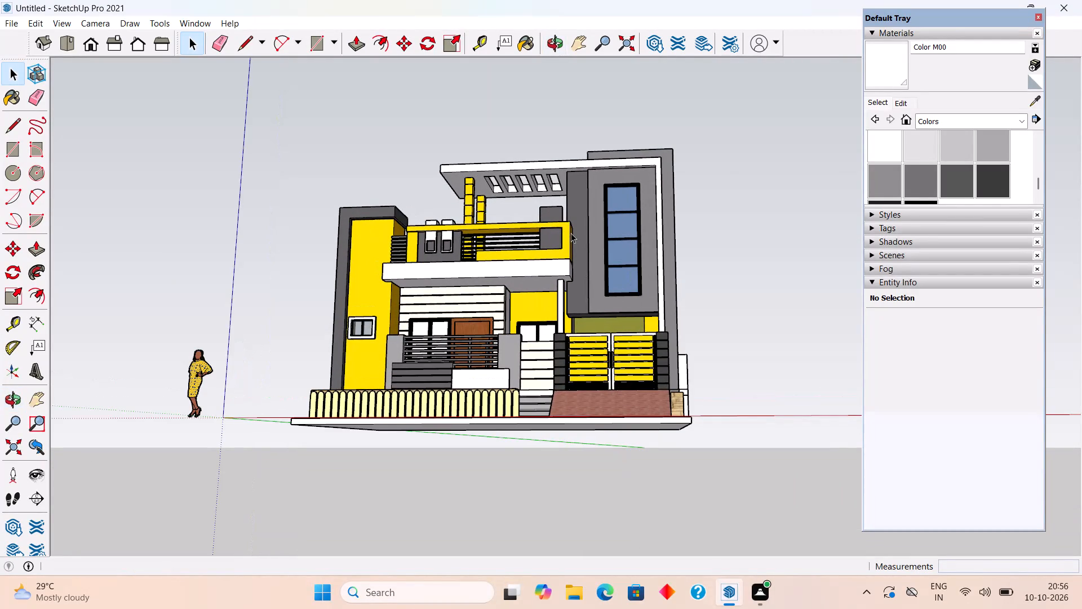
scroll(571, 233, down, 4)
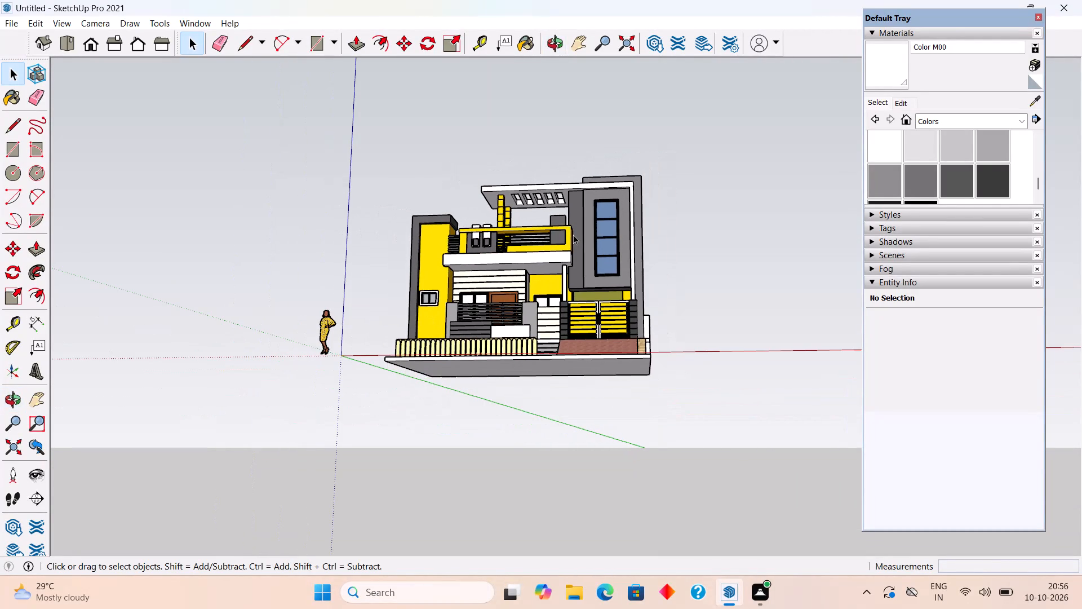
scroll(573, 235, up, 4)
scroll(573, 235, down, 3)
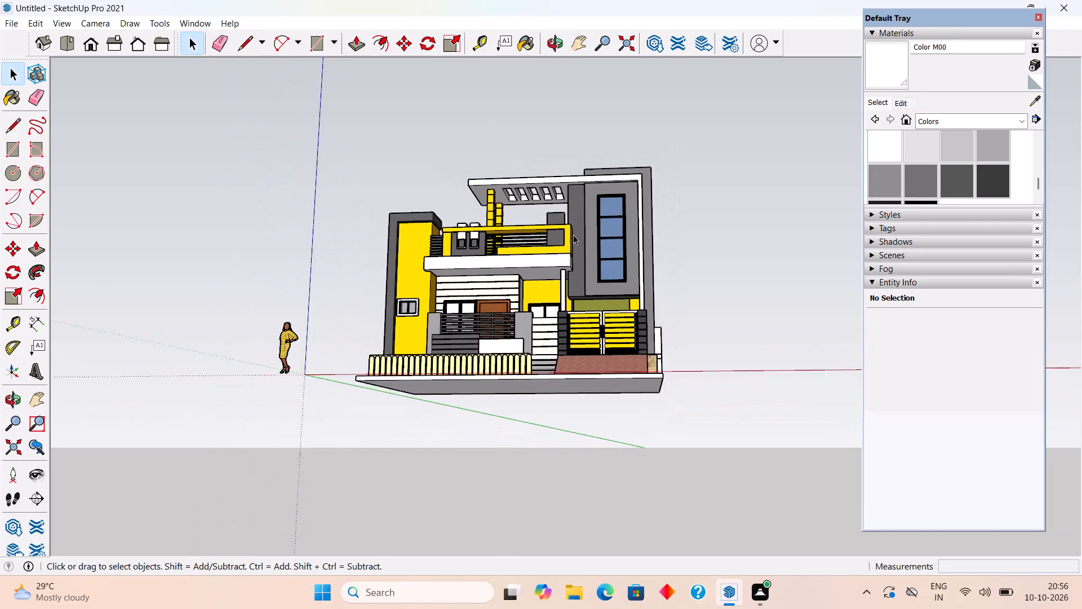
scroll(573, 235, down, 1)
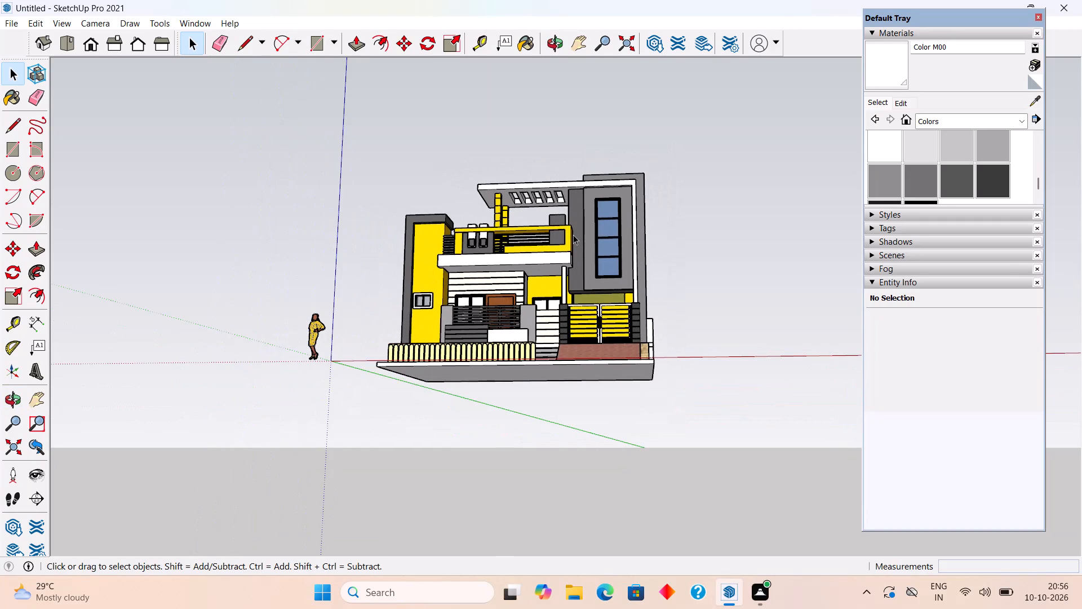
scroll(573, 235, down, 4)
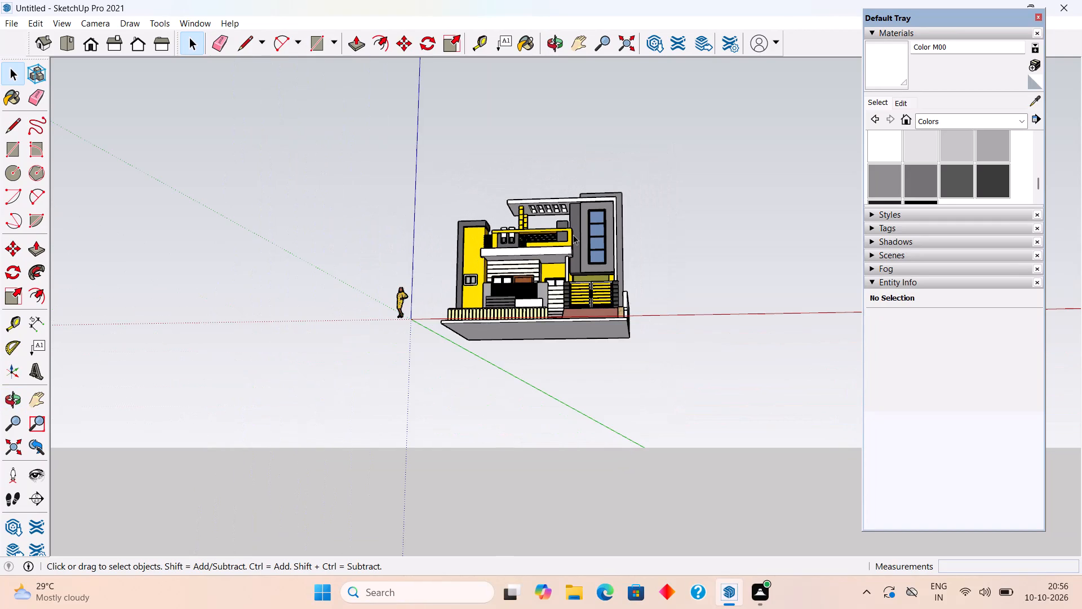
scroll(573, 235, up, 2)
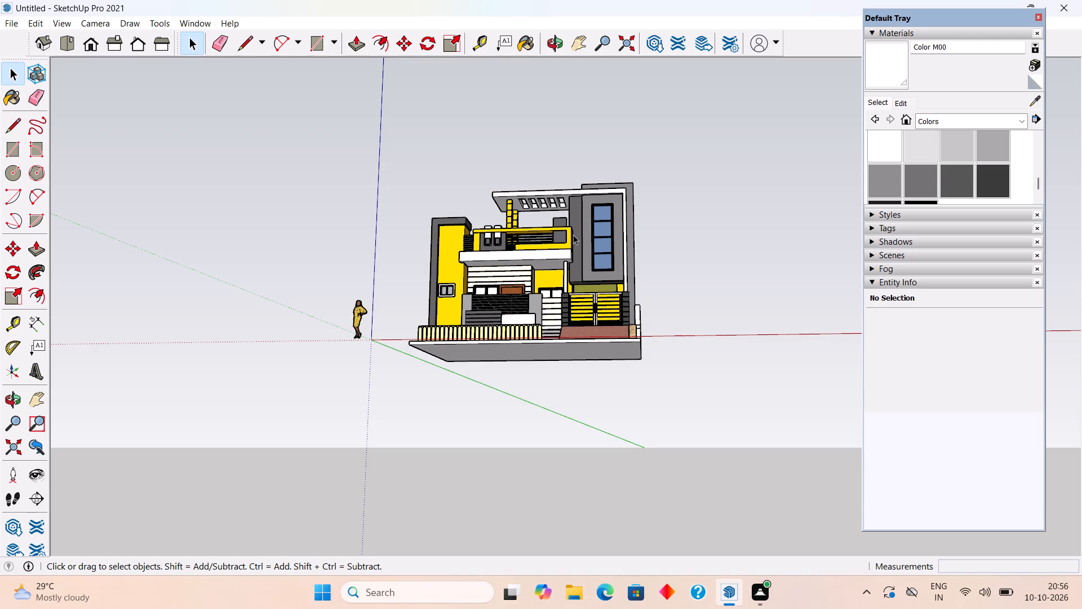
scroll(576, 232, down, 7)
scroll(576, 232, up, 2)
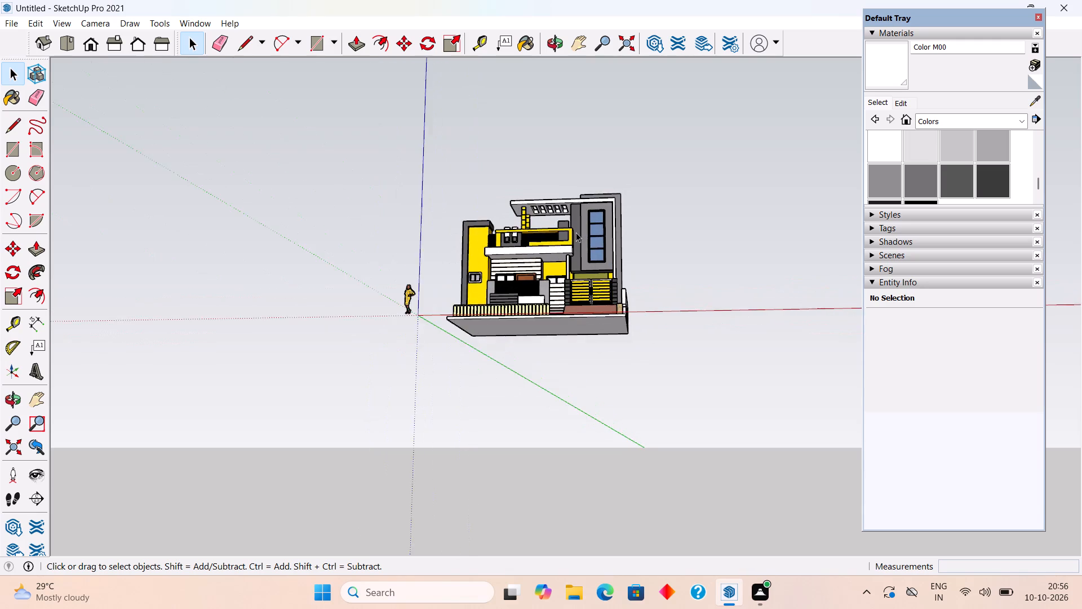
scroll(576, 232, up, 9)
Examine the gate-side corner and side wall, and the balcony railing and roof slab from a low angle.
middle_drag(577, 232, 633, 285)
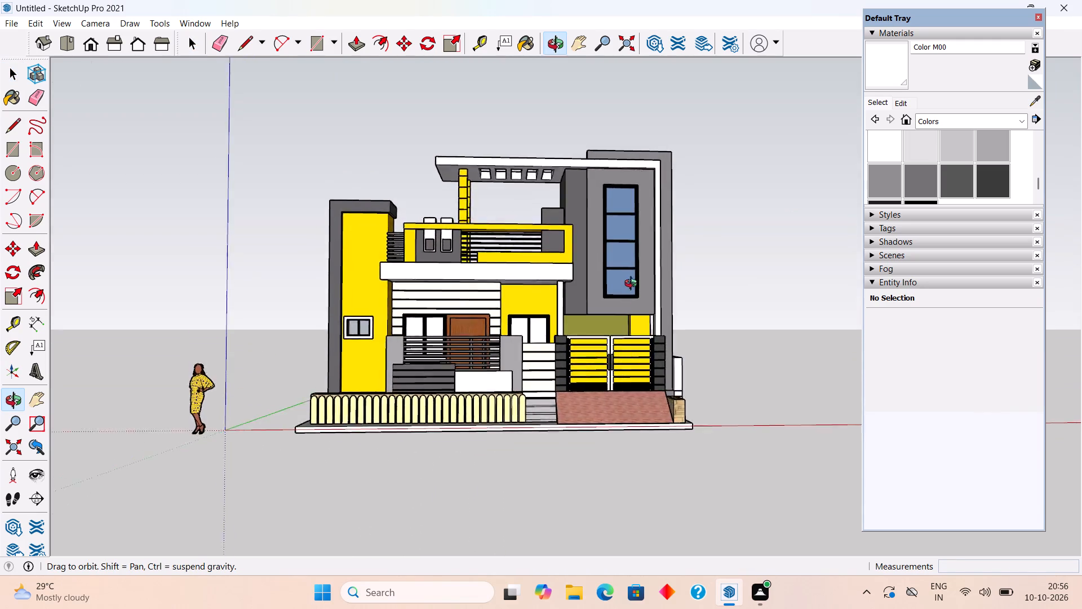
middle_drag(633, 285, 267, 212)
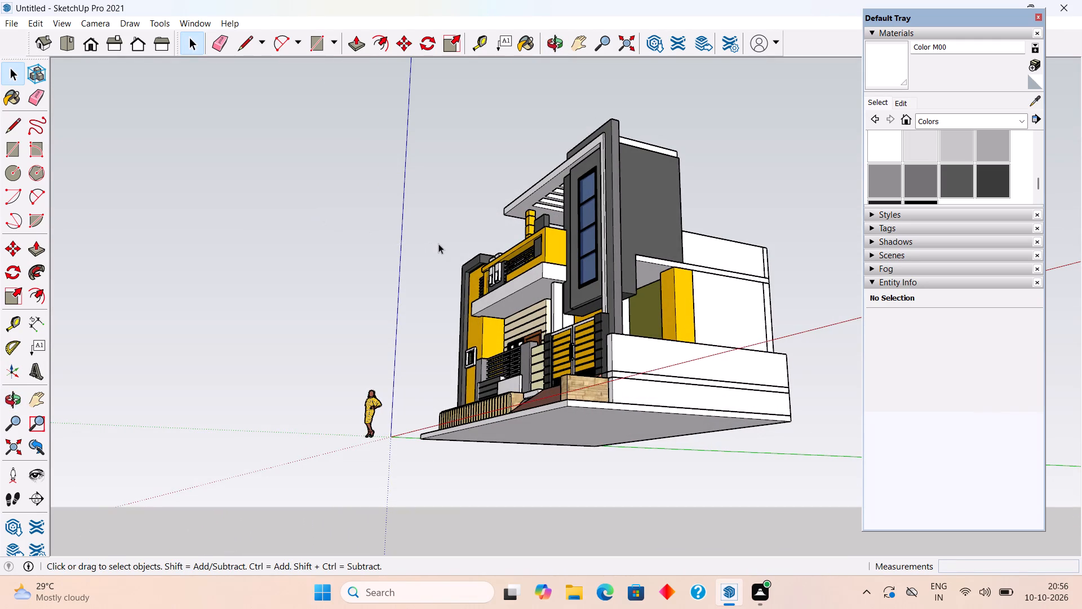
scroll(440, 244, up, 1)
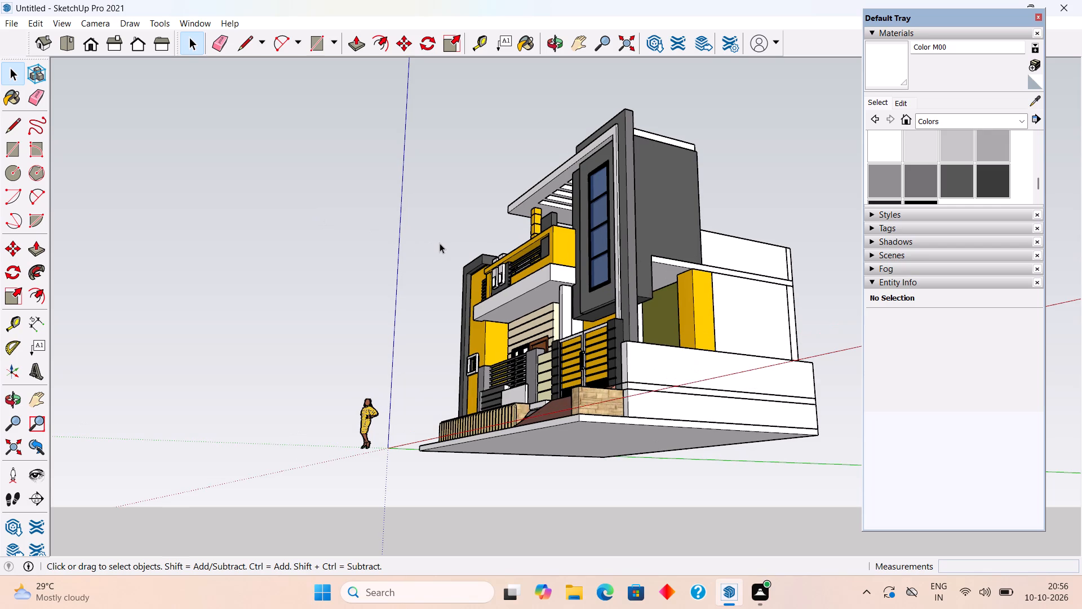
scroll(442, 245, up, 3)
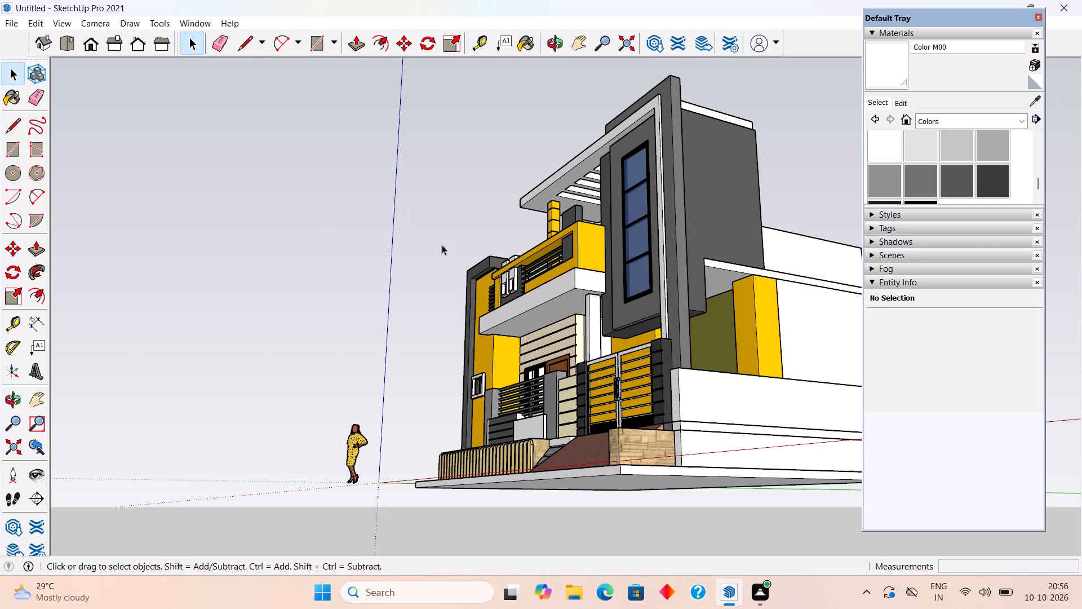
scroll(442, 245, up, 4)
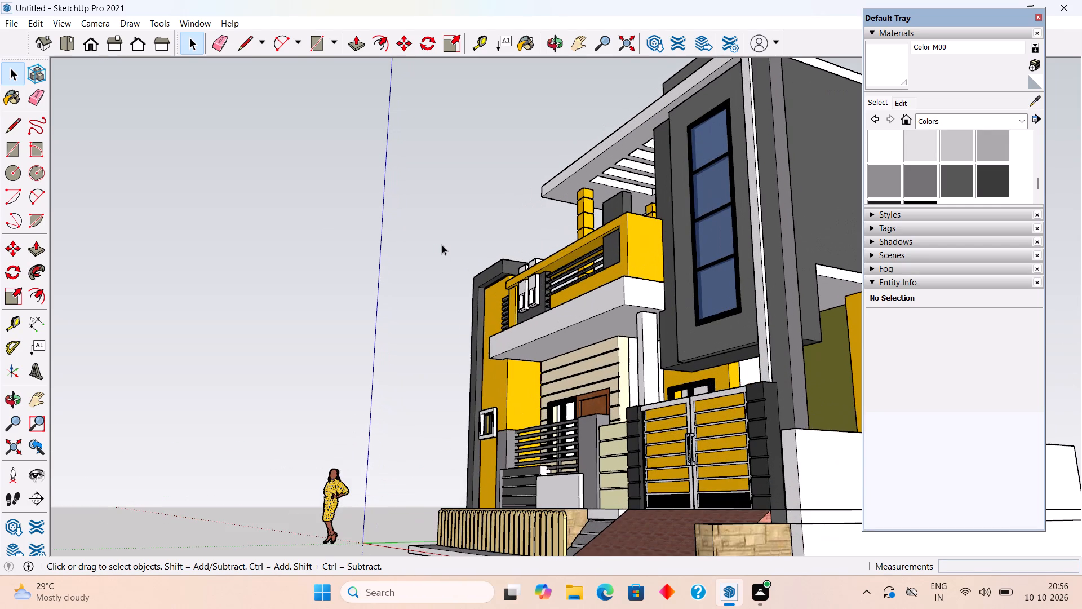
scroll(442, 245, up, 6)
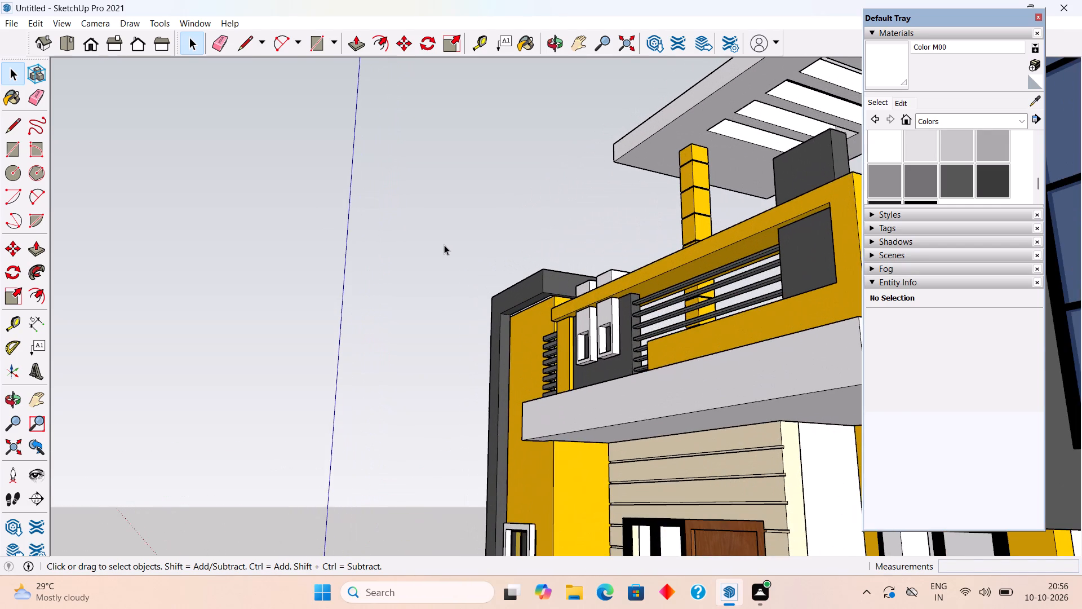
scroll(444, 245, up, 4)
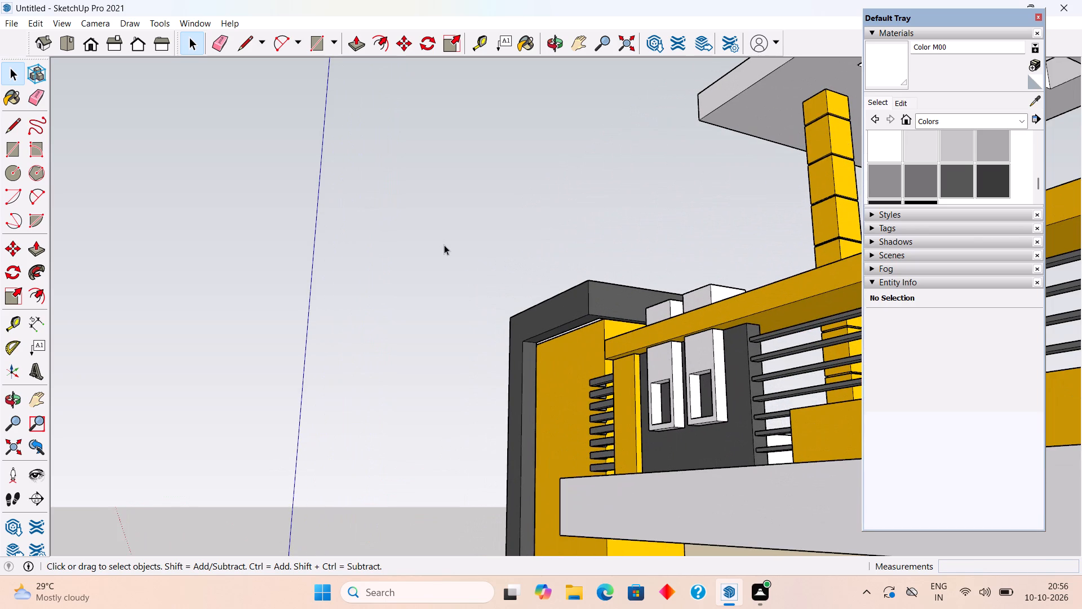
scroll(444, 245, up, 5)
scroll(444, 245, down, 4)
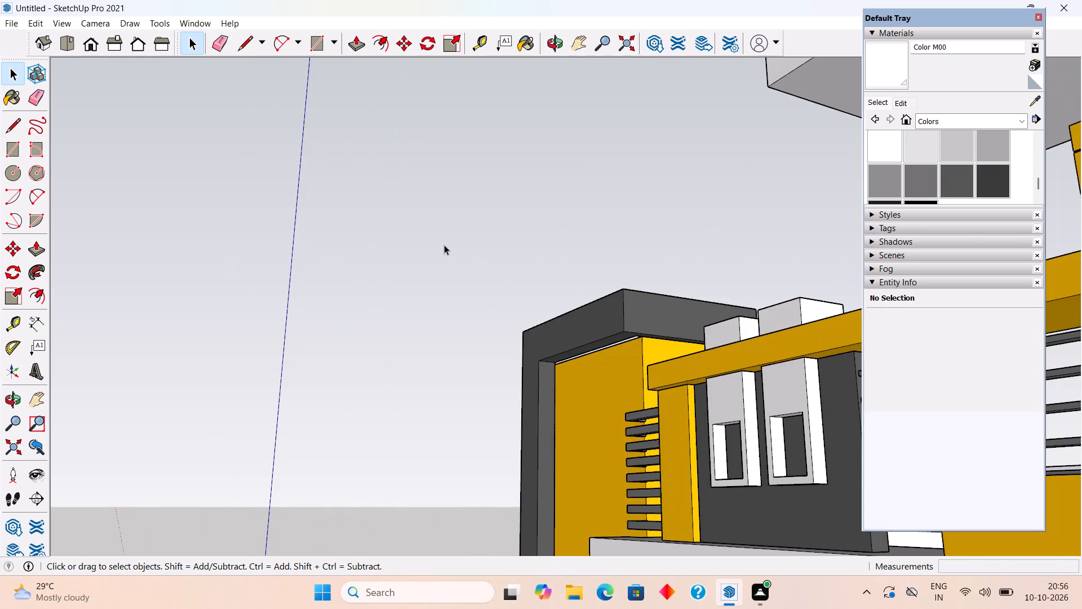
Inspect the dark grey frame around the top of the tall yellow wall and the adjoining balcony end up close.
middle_drag(529, 311, 618, 209)
scroll(618, 243, up, 1)
scroll(505, 340, up, 5)
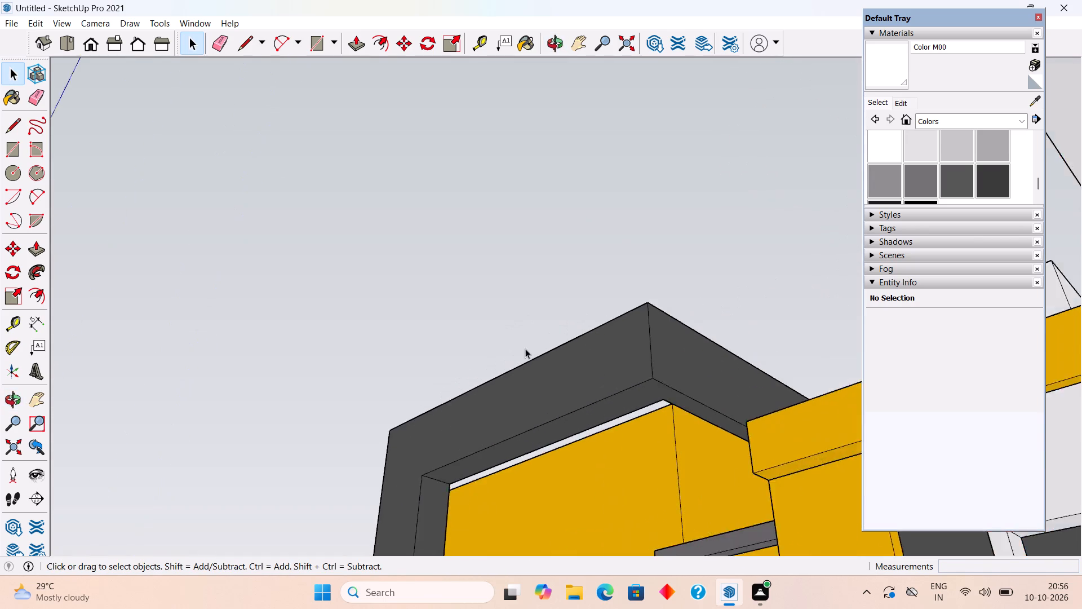
middle_drag(481, 270, 732, 277)
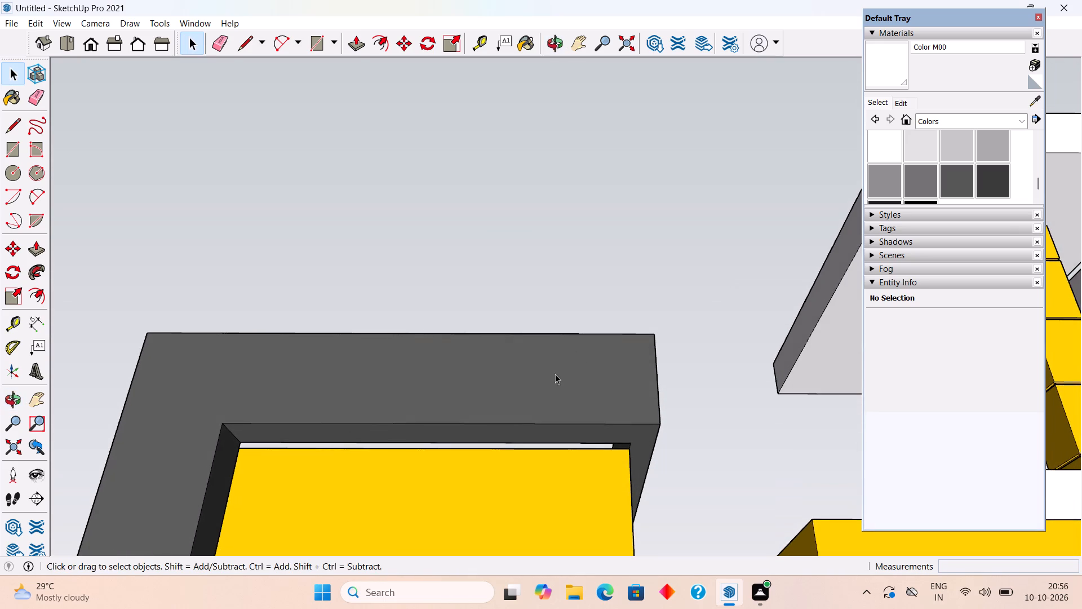
middle_drag(553, 373, 341, 359)
middle_drag(533, 426, 376, 377)
scroll(376, 377, down, 3)
scroll(534, 390, down, 5)
scroll(546, 438, down, 3)
middle_click(546, 439)
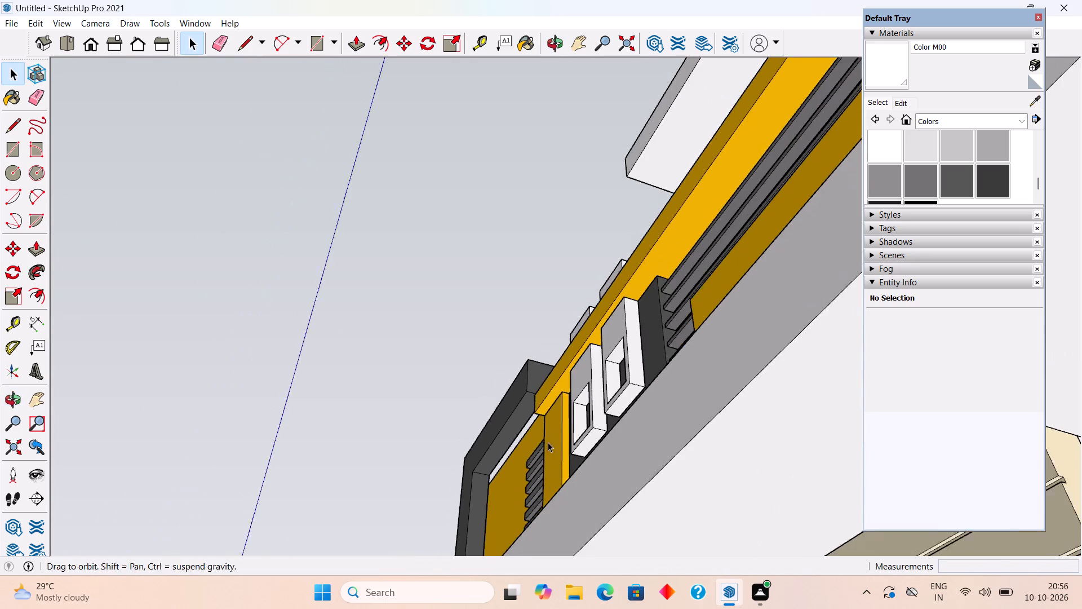
scroll(548, 442, down, 1)
middle_drag(536, 436, 708, 589)
middle_drag(489, 364, 533, 453)
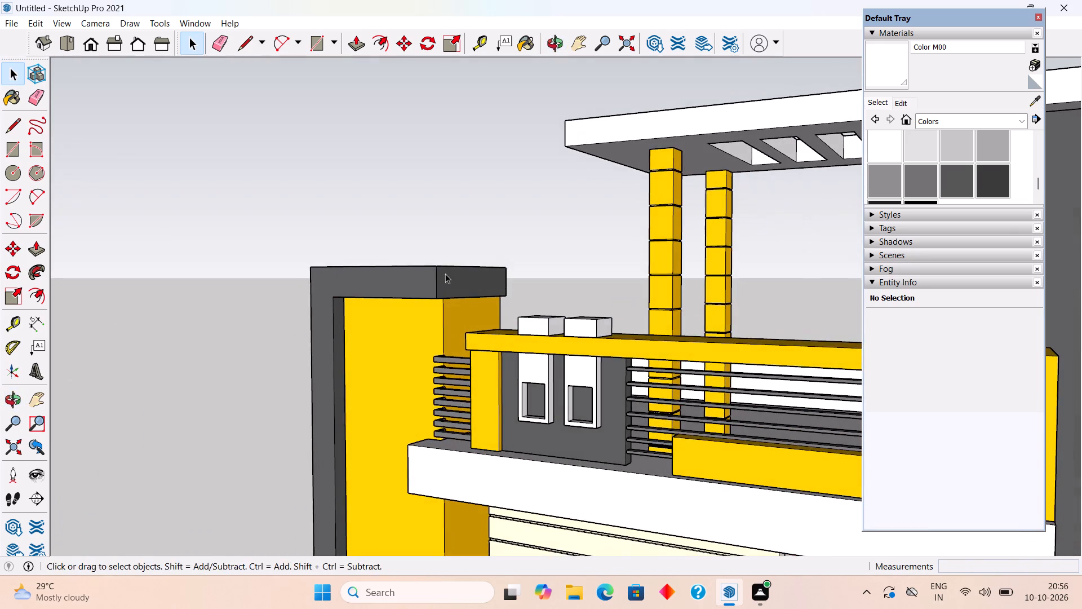
Examine the grey tower's side, the slotted roof slab, the yellow columns and the terrace behind the balcony.
middle_drag(426, 272, 214, 283)
middle_drag(534, 332, 366, 339)
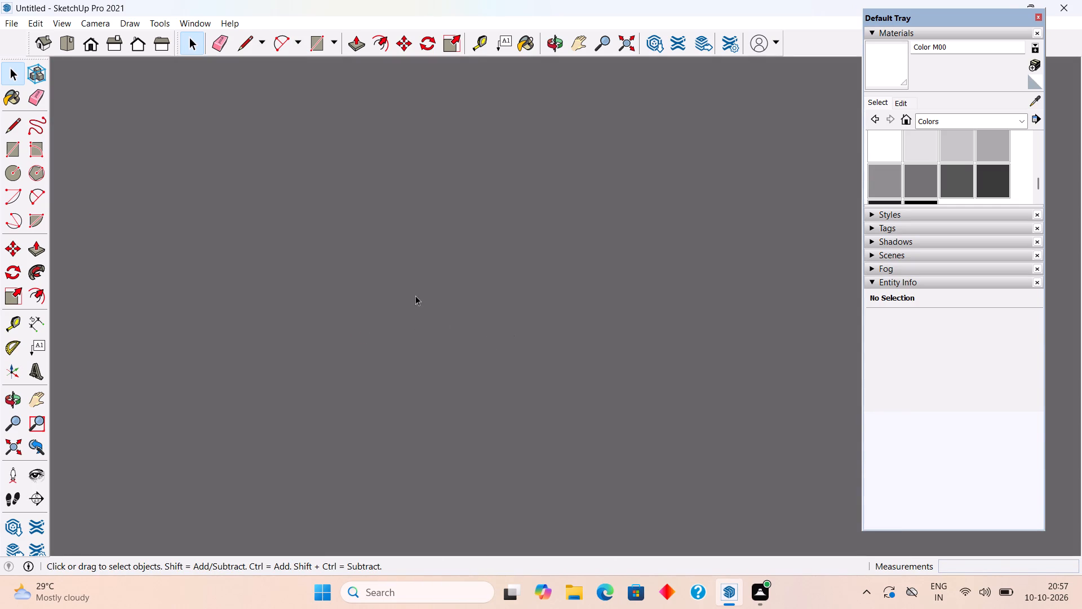
scroll(387, 276, down, 20)
scroll(387, 276, down, 5)
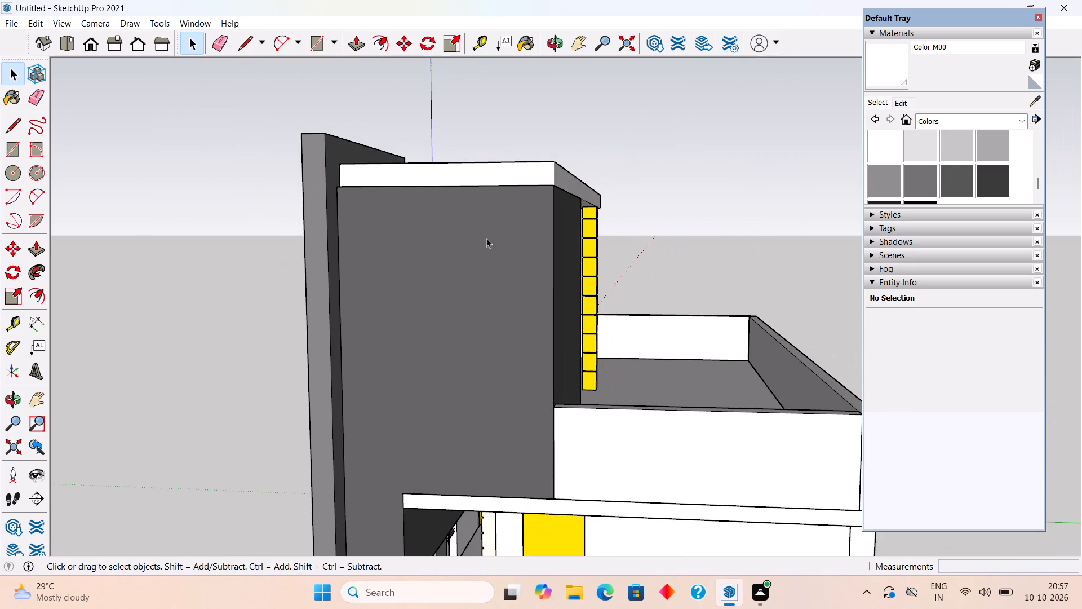
middle_drag(435, 251, 327, 365)
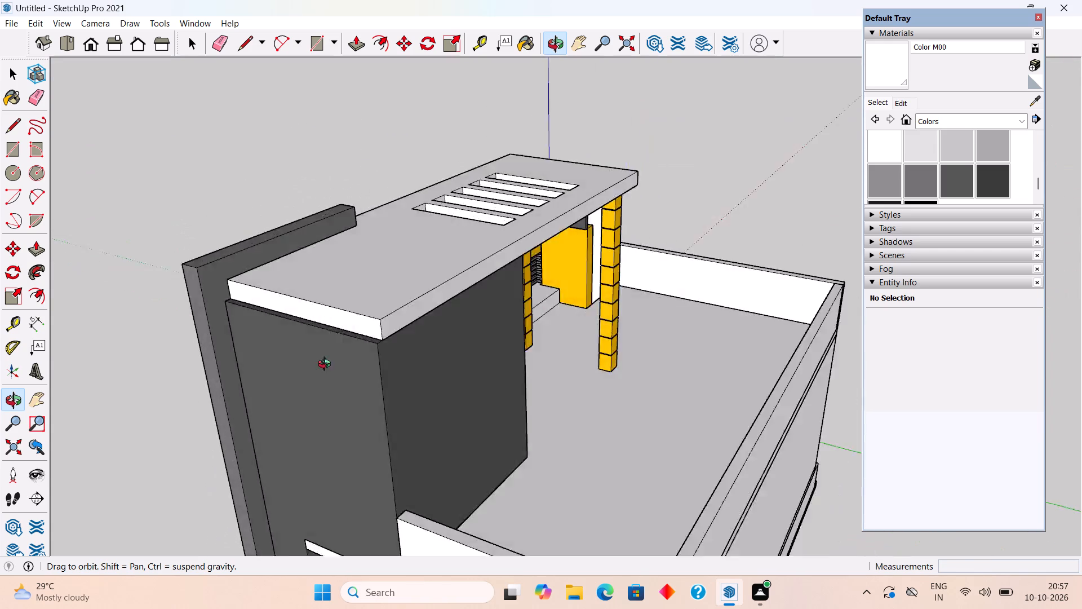
middle_drag(327, 365, 694, 257)
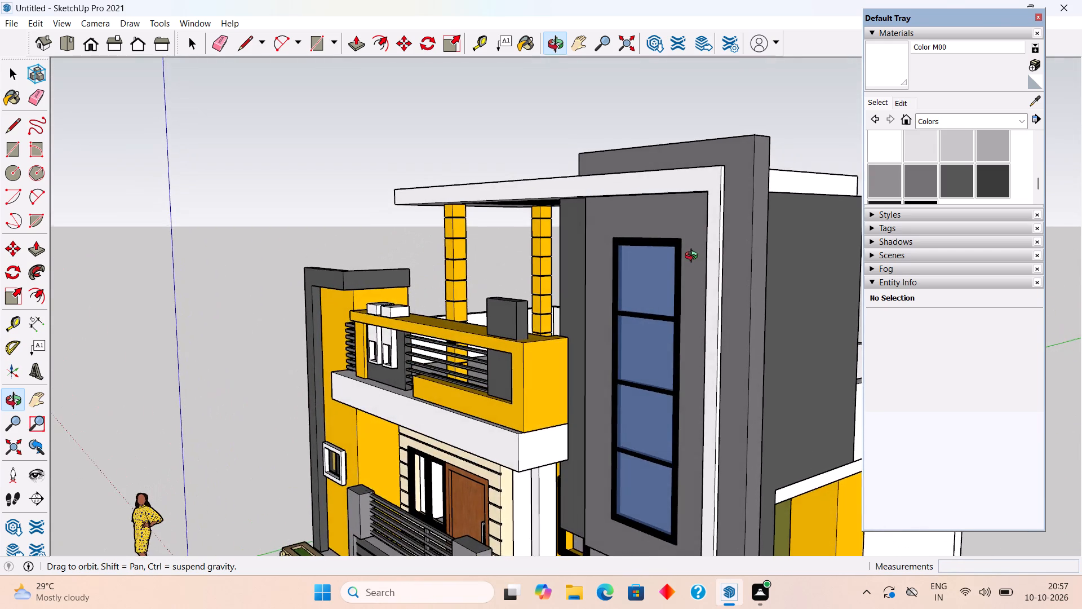
middle_drag(694, 257, 0, 329)
scroll(572, 321, up, 4)
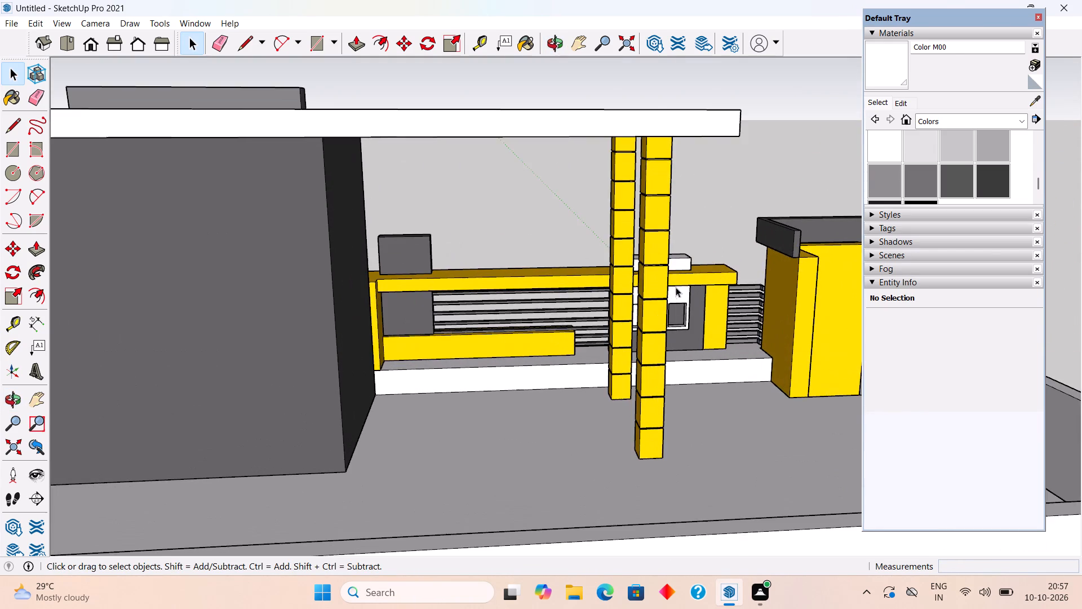
Push/Pull the inner face of the dark grey frame 2" to close the gap against the tall yellow wall's top.
middle_drag(516, 281, 60, 321)
scroll(535, 369, up, 2)
scroll(692, 333, up, 4)
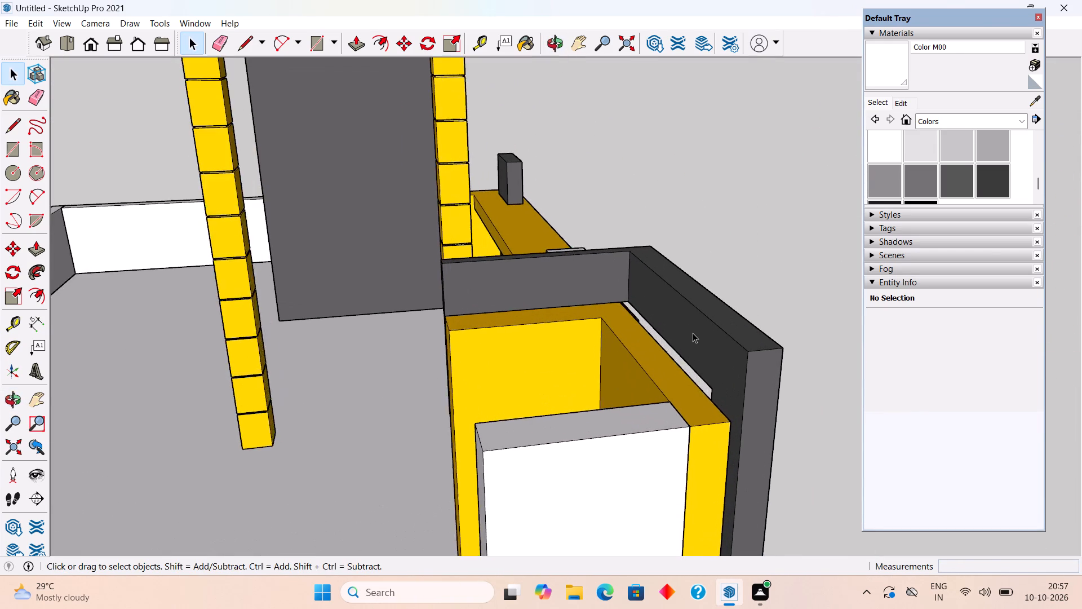
triple_click(693, 334)
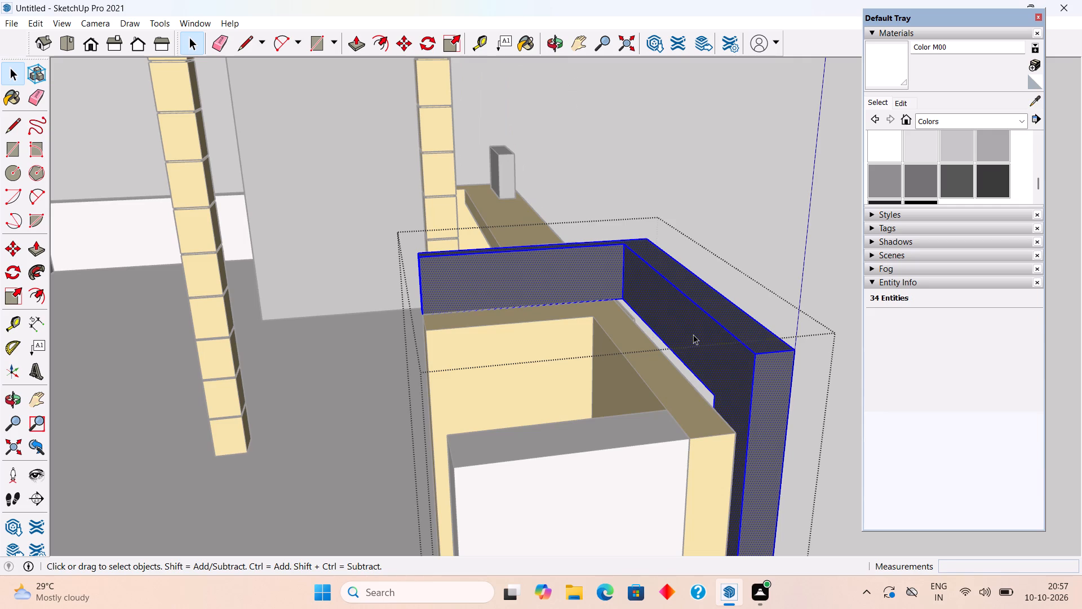
key(p)
click(695, 348)
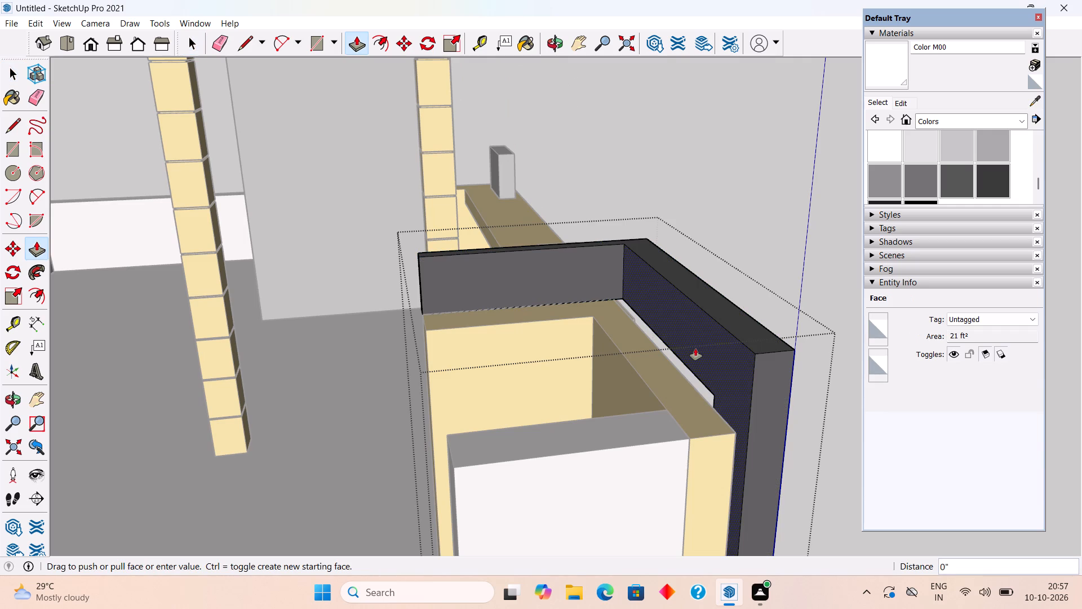
click(698, 396)
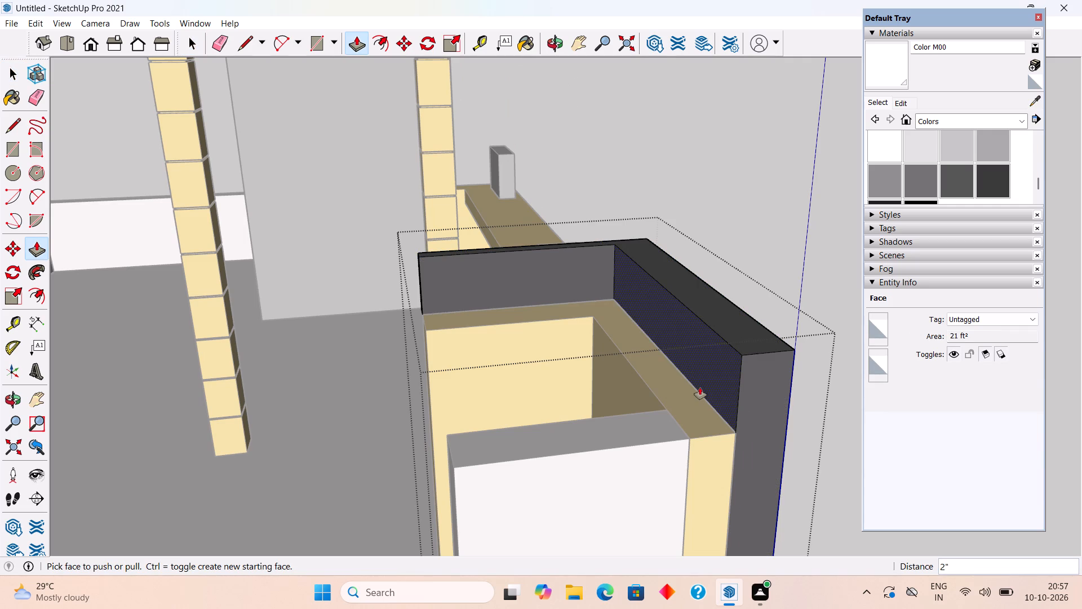
key(space)
scroll(700, 387, up, 2)
click(729, 99)
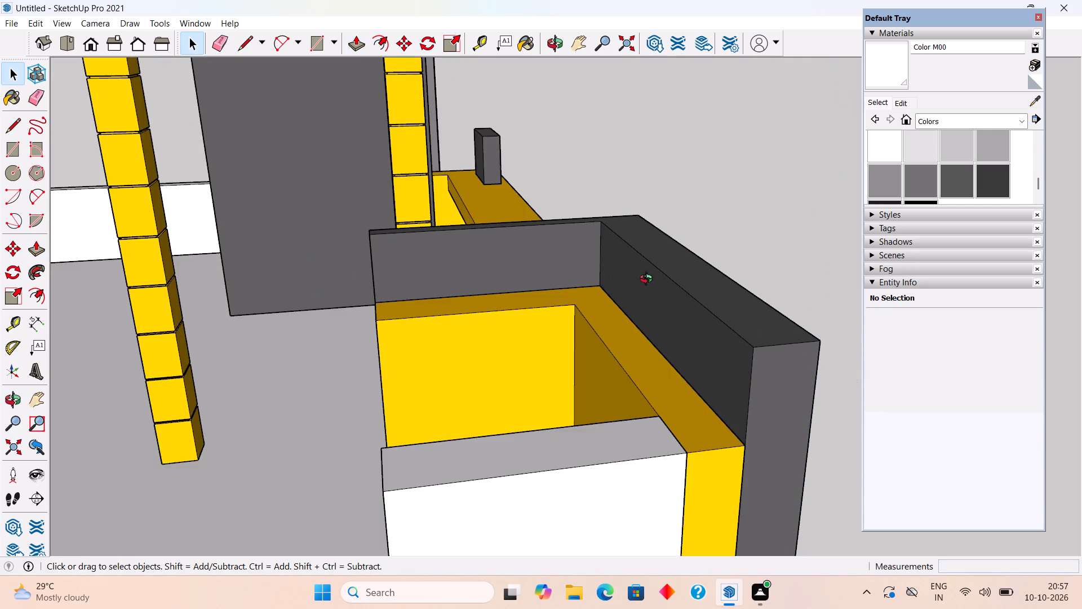
Examine the dark grey frame, the adjoining balcony end and the yellow columns from the front, up close and at full-facade distance.
middle_drag(649, 280, 205, 166)
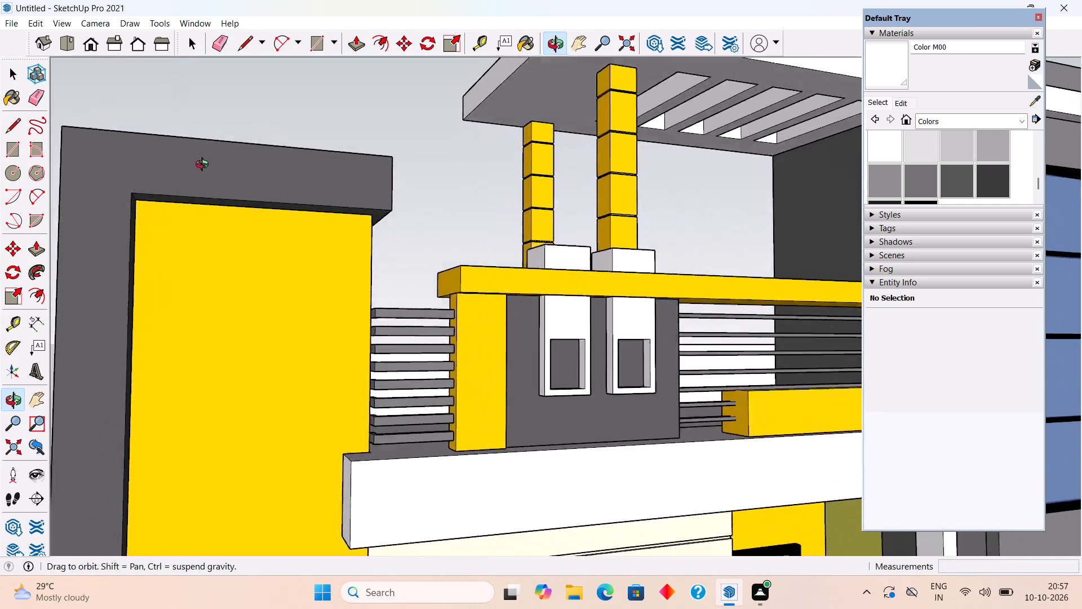
middle_drag(205, 166, 205, 170)
scroll(205, 170, down, 4)
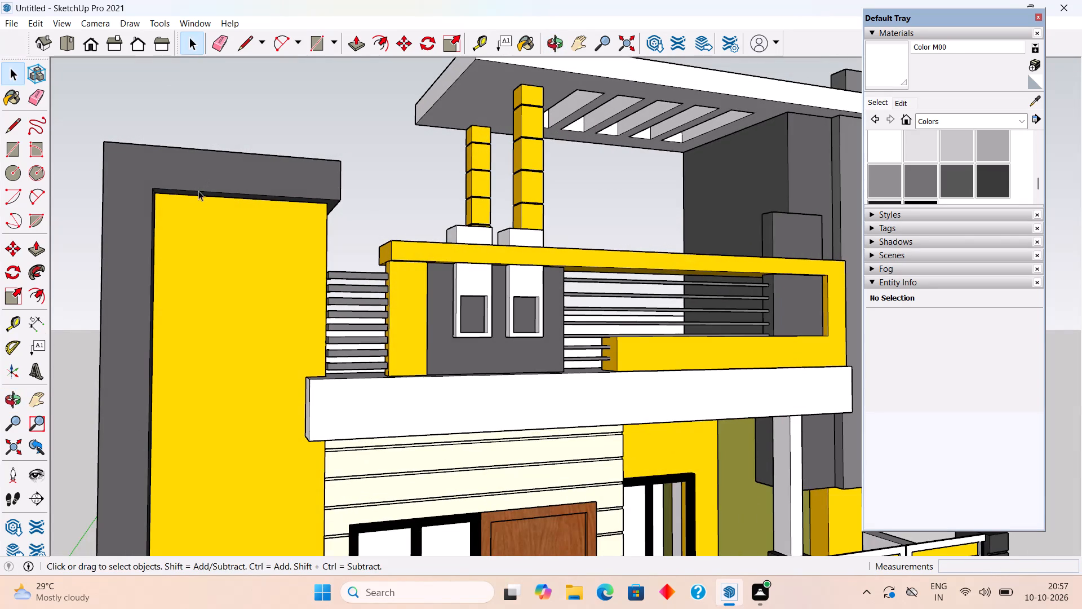
scroll(198, 191, down, 5)
scroll(197, 205, up, 4)
scroll(197, 205, down, 4)
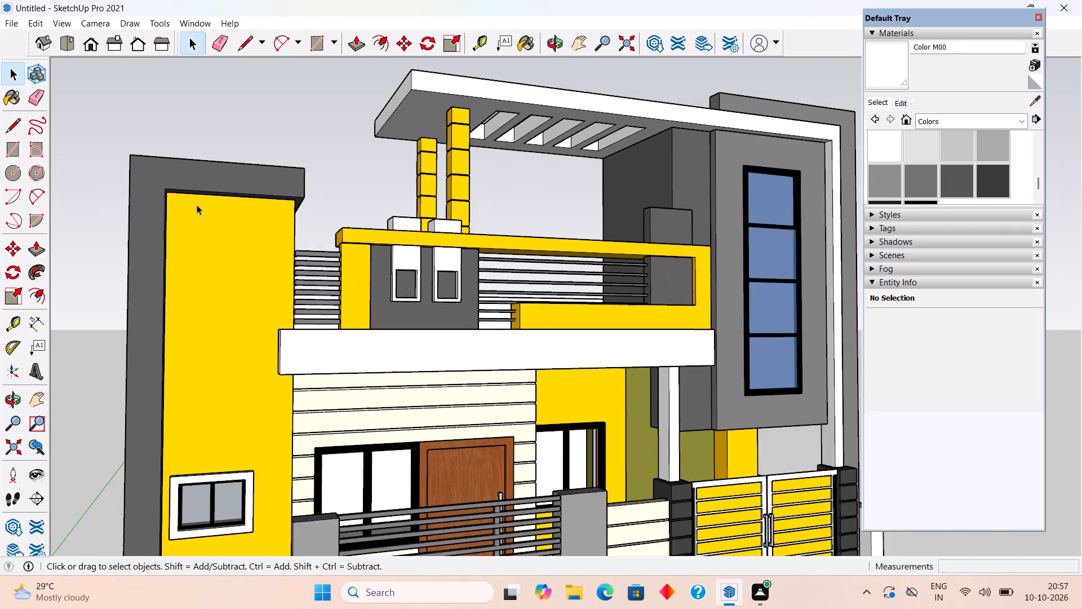
scroll(197, 206, up, 9)
scroll(197, 206, down, 2)
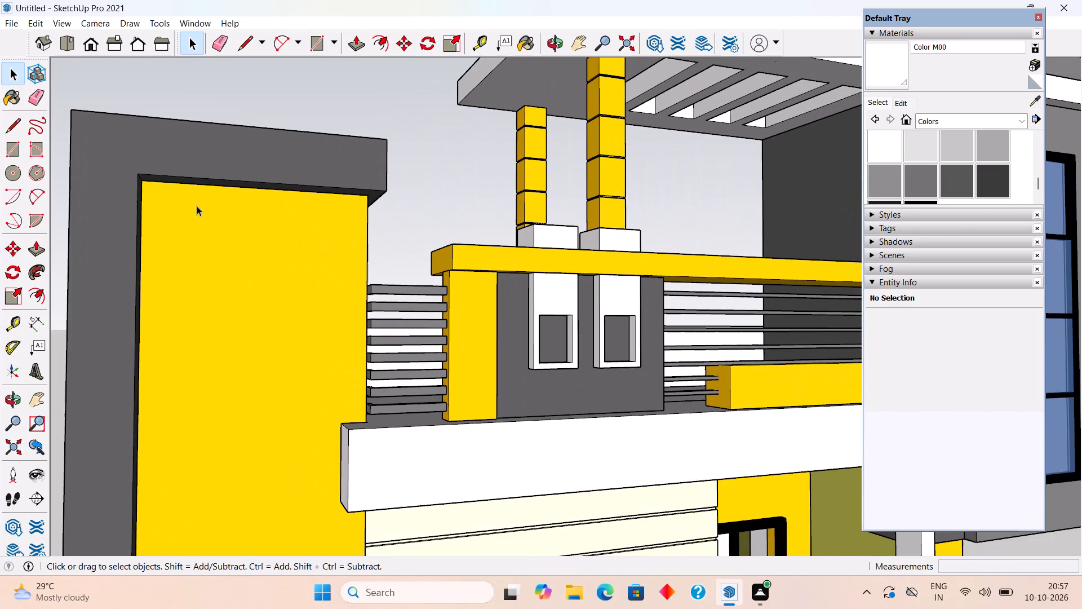
scroll(197, 206, down, 13)
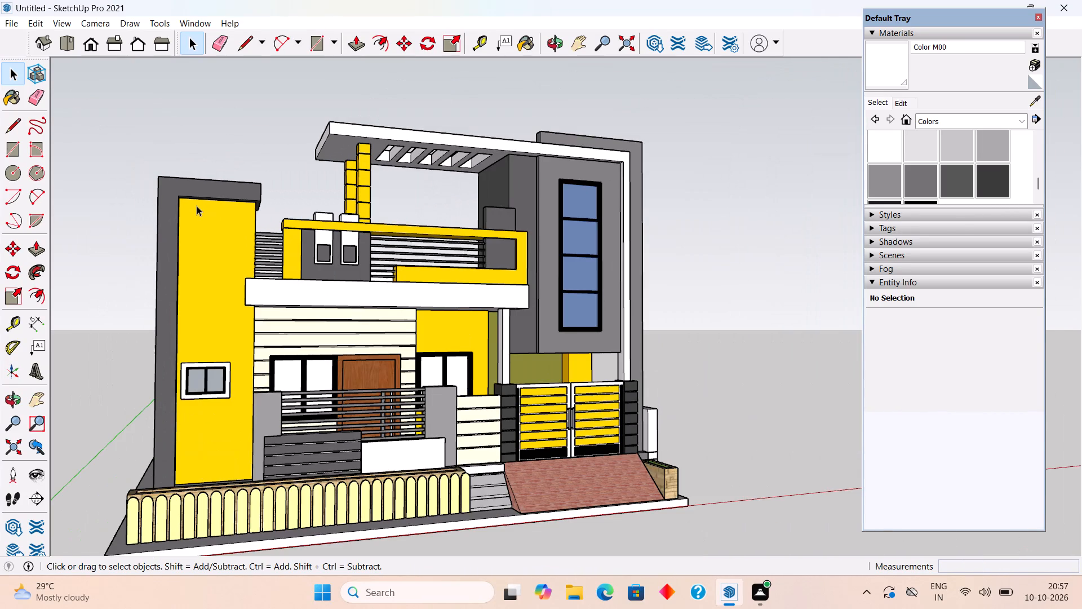
Examine the house from the yellow wall's side, straight from the front and from slightly above.
middle_drag(197, 206, 592, 235)
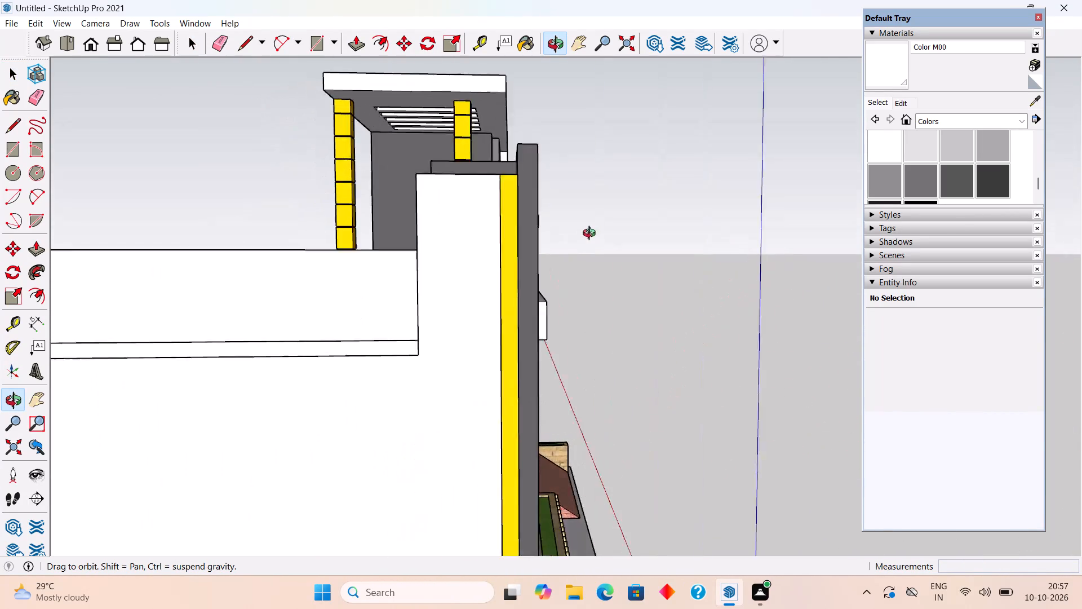
middle_drag(592, 235, 33, 256)
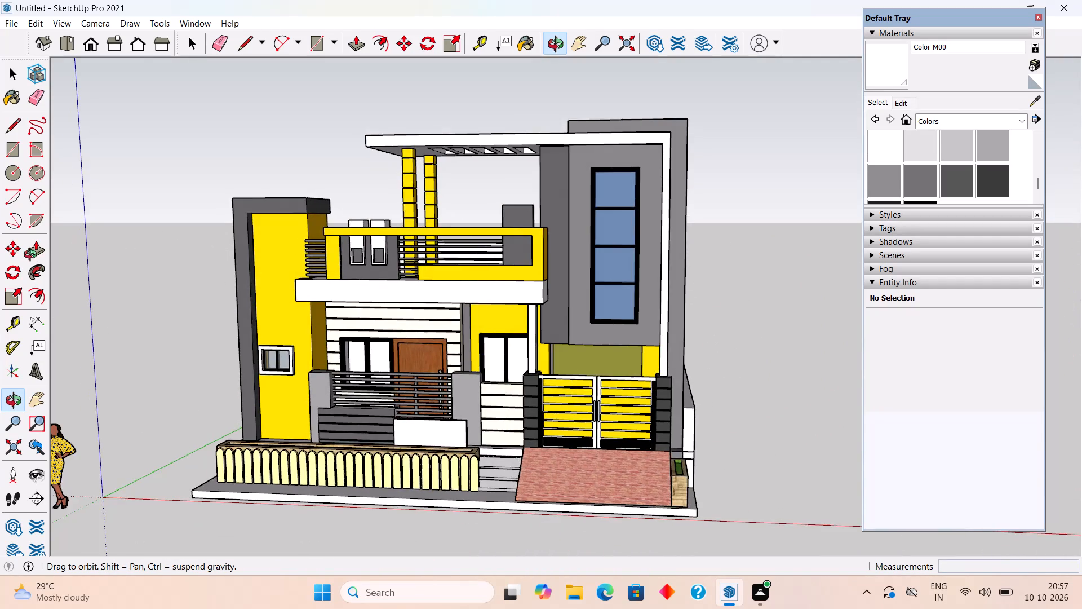
middle_drag(33, 256, 226, 259)
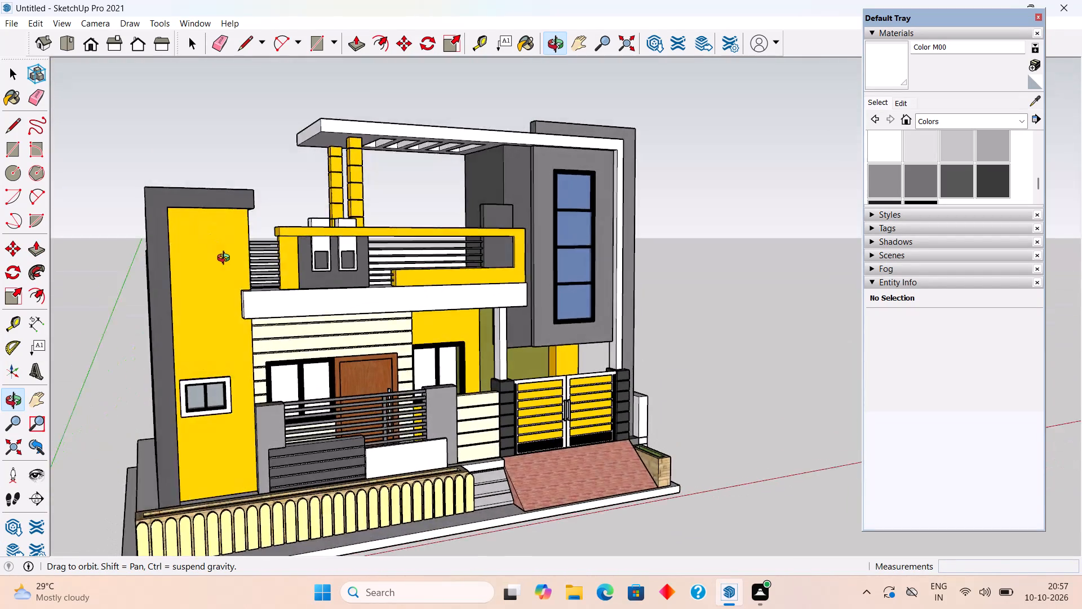
middle_drag(226, 259, 242, 301)
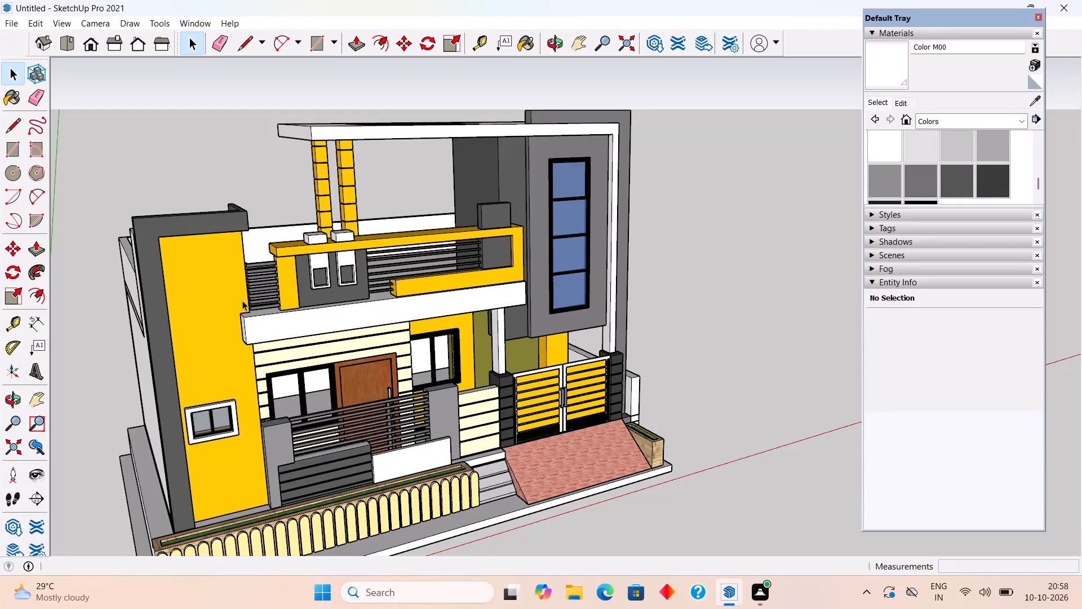
scroll(293, 309, down, 5)
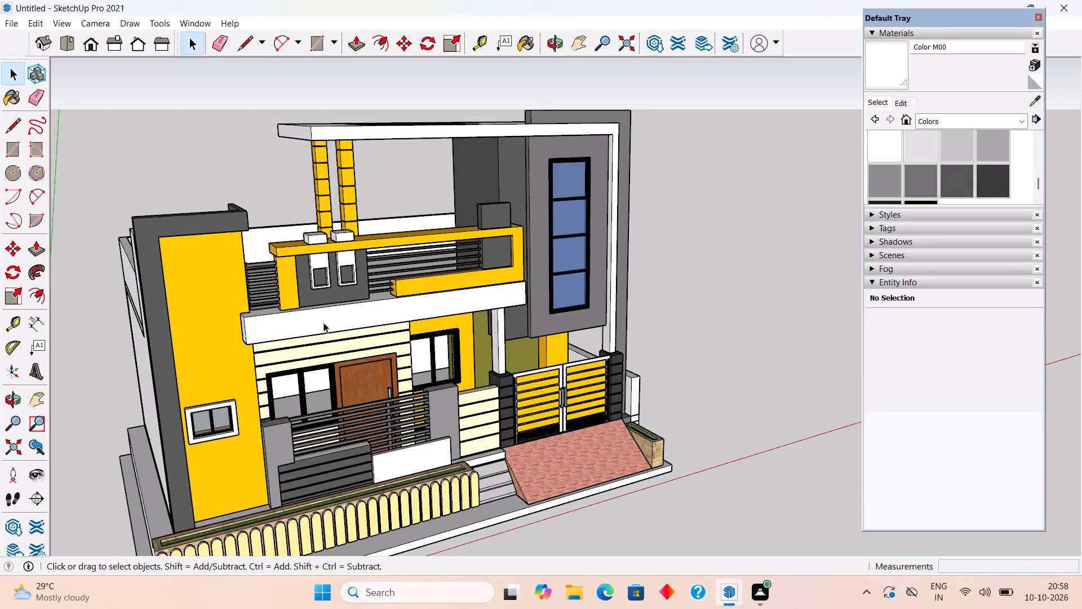
scroll(391, 339, down, 7)
middle_drag(402, 394, 241, 352)
scroll(243, 359, up, 1)
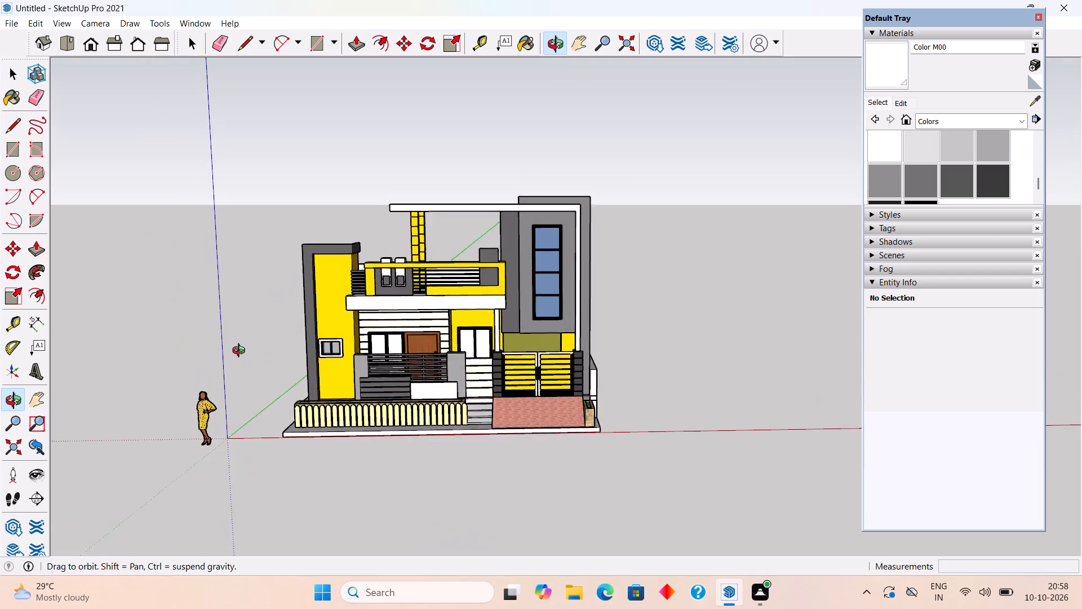
middle_drag(241, 352, 238, 342)
scroll(241, 352, up, 2)
scroll(391, 337, up, 1)
middle_drag(391, 337, 407, 307)
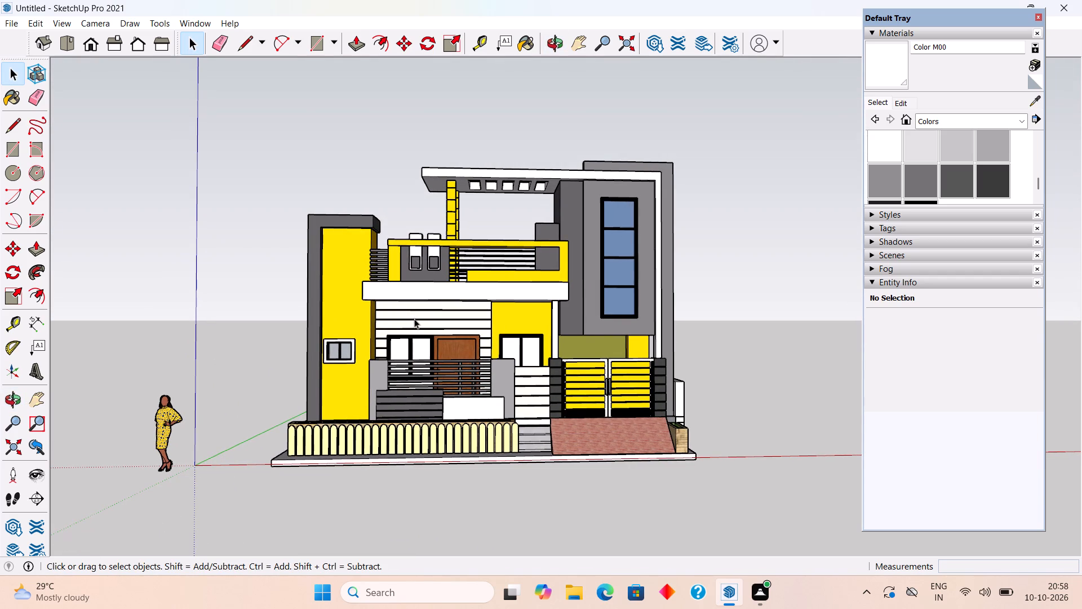
Inspect the full front elevation and the raised view over the tall yellow wall, balcony, terrace and gate ramp.
scroll(410, 320, up, 3)
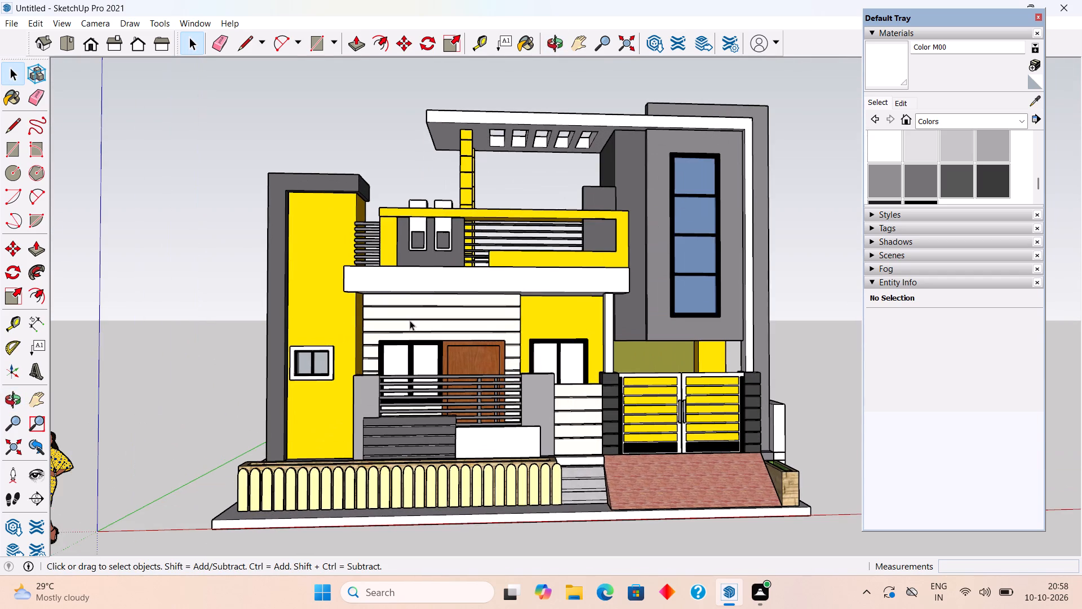
scroll(409, 321, down, 3)
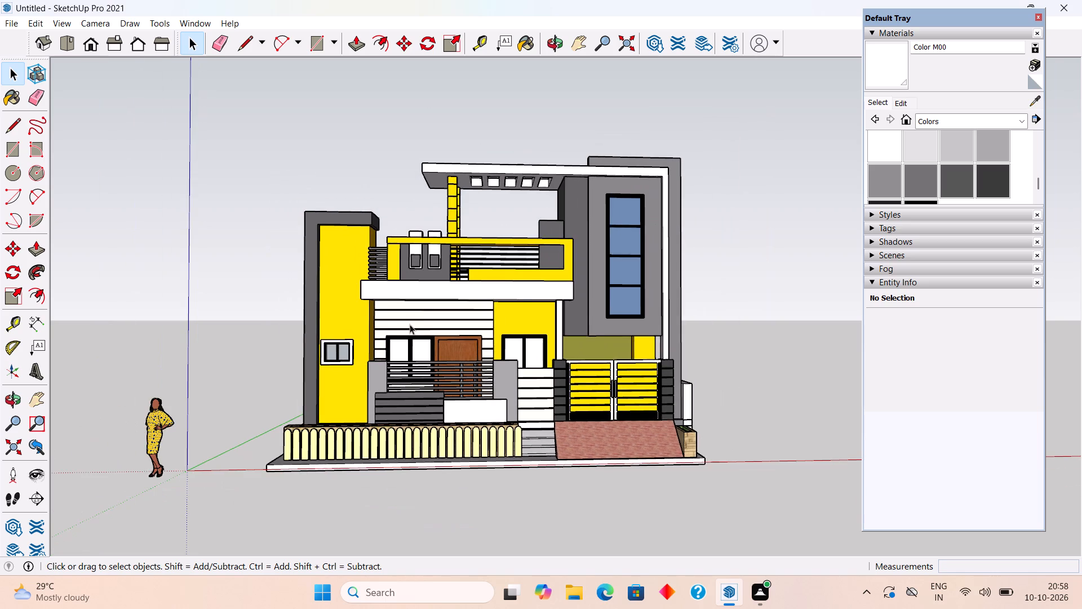
scroll(410, 324, up, 3)
middle_drag(459, 298, 589, 412)
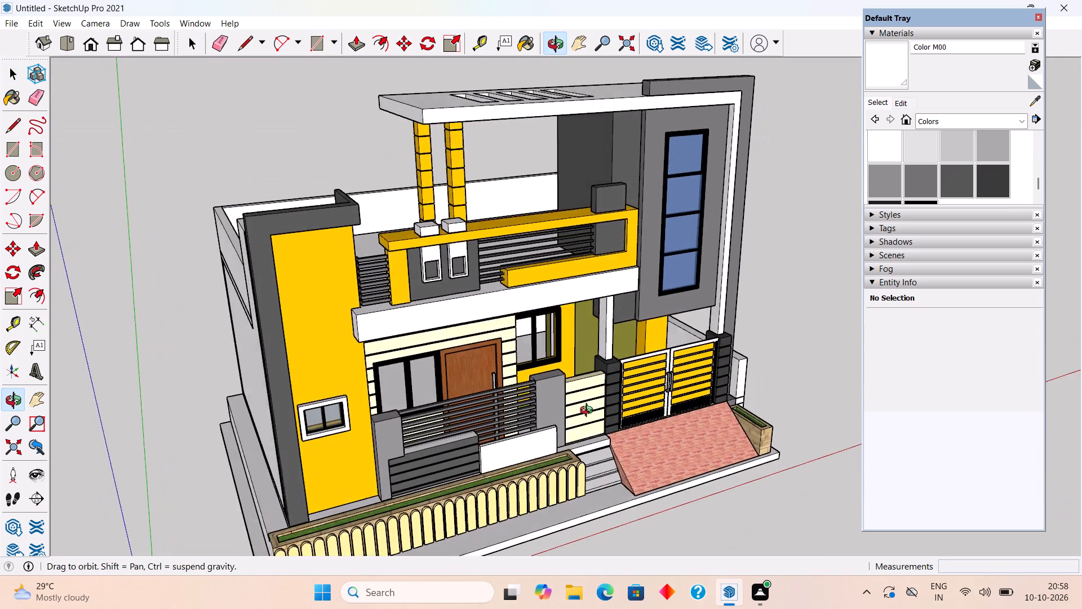
middle_drag(589, 412, 436, 368)
scroll(436, 368, up, 1)
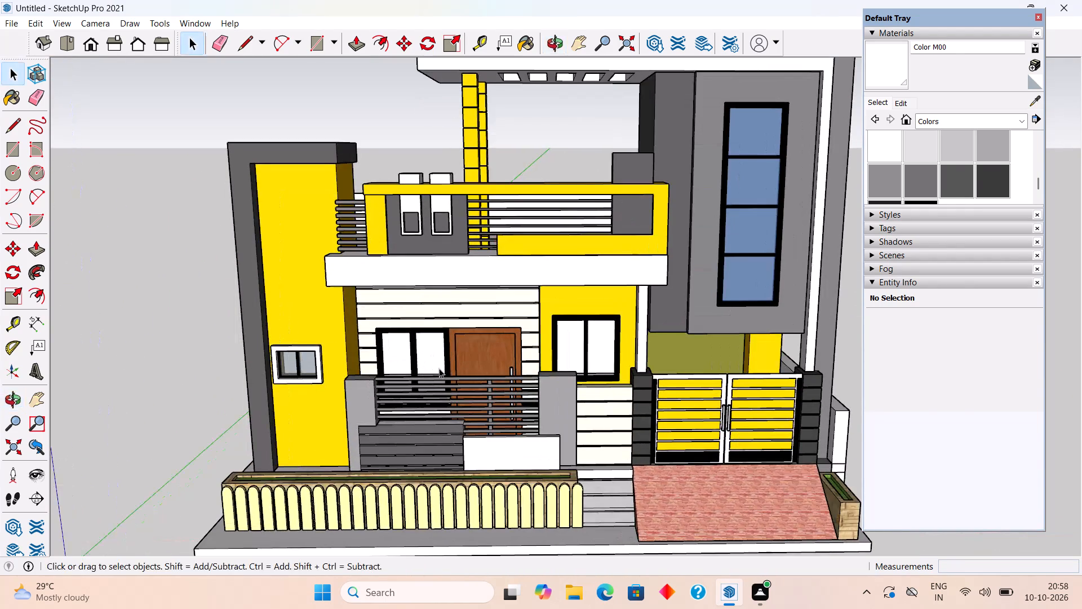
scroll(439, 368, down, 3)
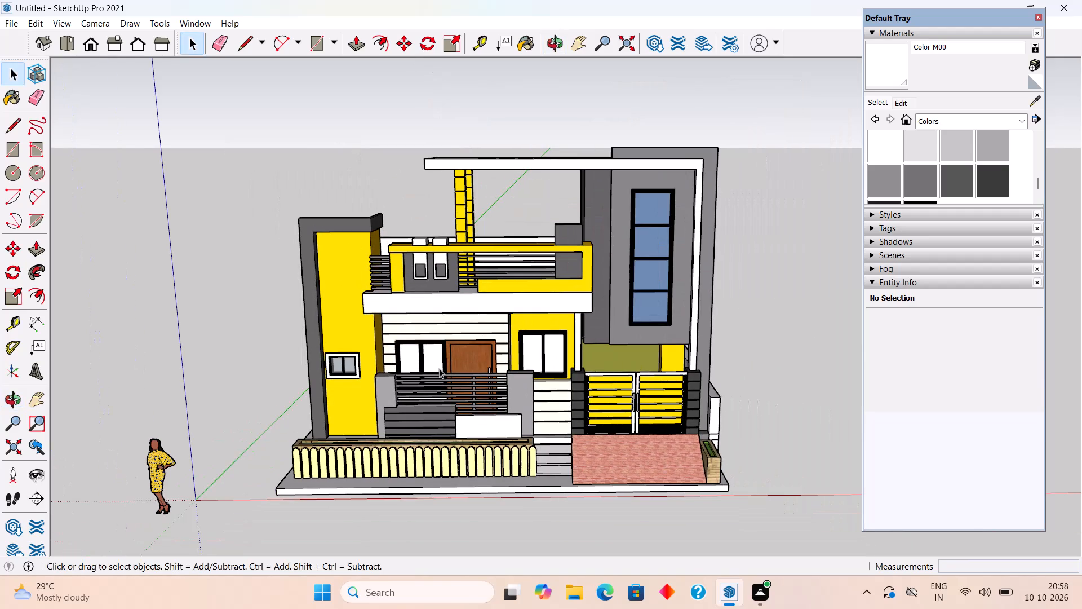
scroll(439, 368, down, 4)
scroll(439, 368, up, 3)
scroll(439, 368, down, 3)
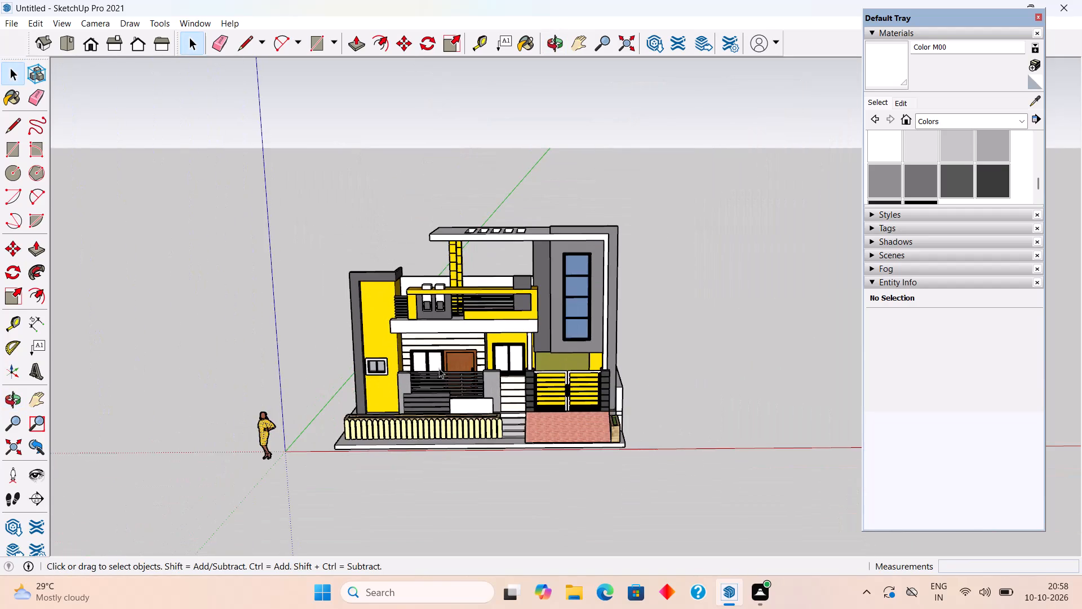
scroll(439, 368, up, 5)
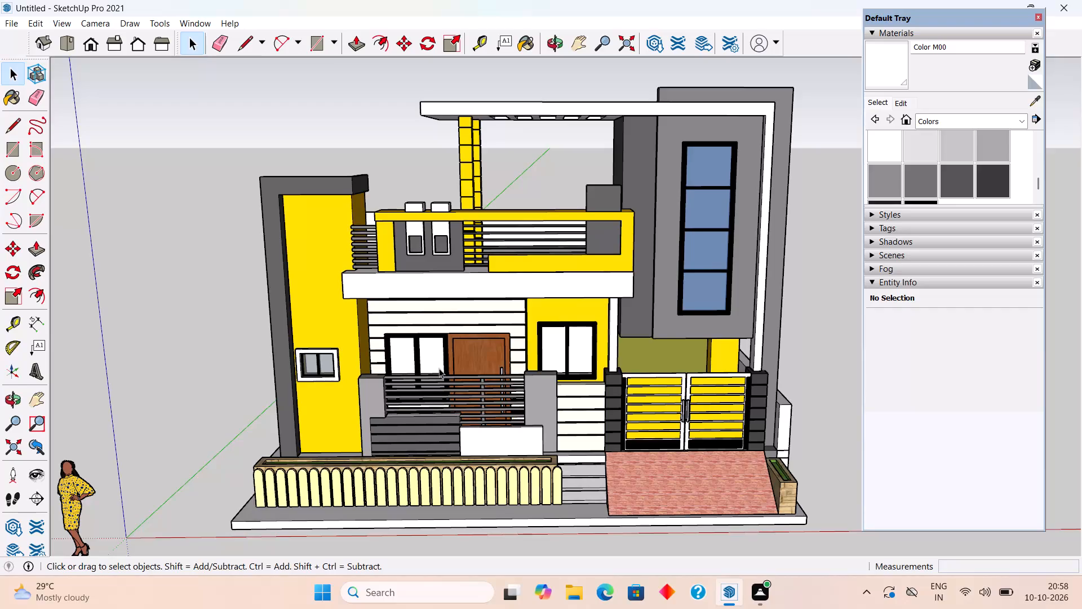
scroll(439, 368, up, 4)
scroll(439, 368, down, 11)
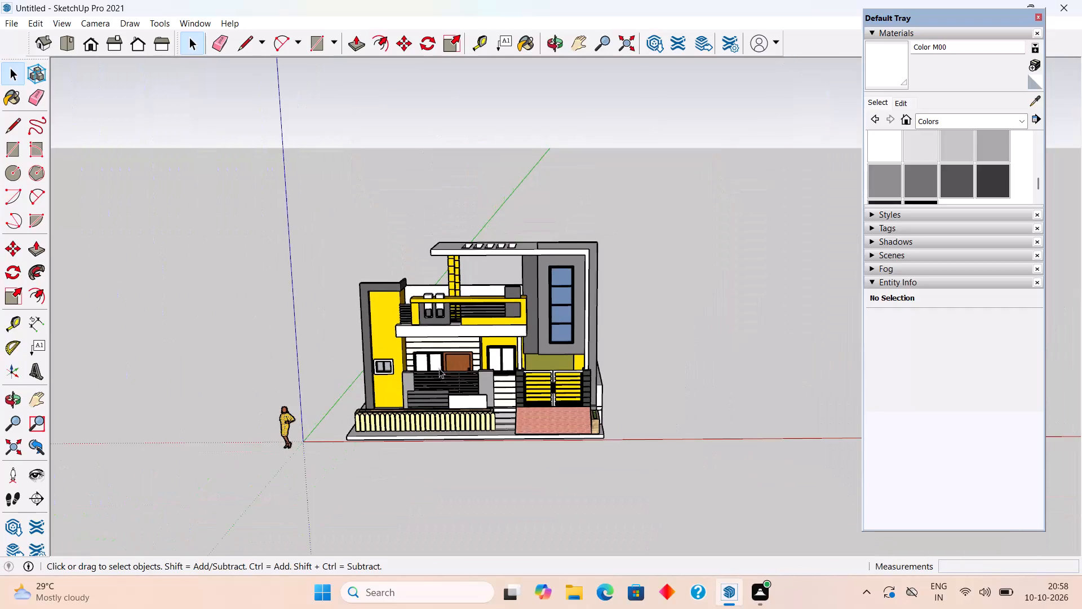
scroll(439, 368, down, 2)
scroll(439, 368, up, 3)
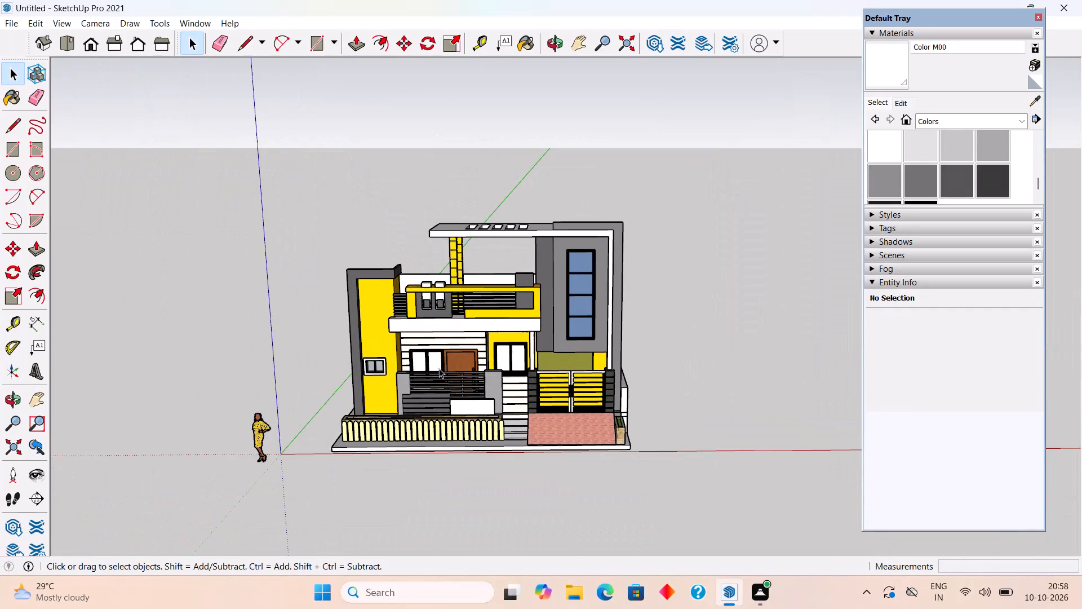
Inspect the entrance door, windows and front railing up close, and the whole facade from low and angled views.
scroll(439, 368, up, 9)
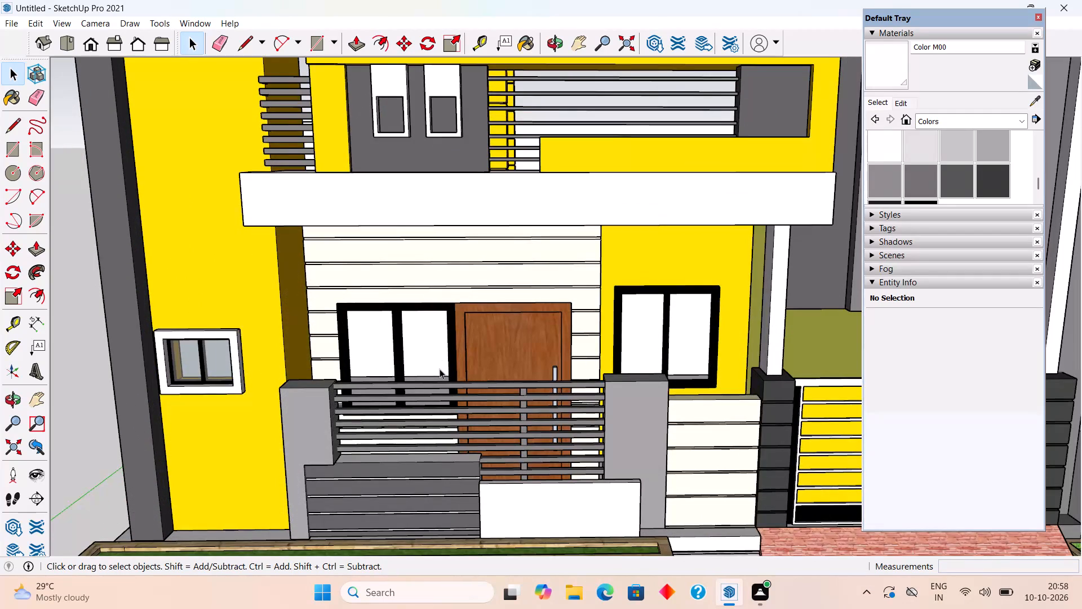
scroll(440, 369, up, 3)
scroll(440, 369, down, 10)
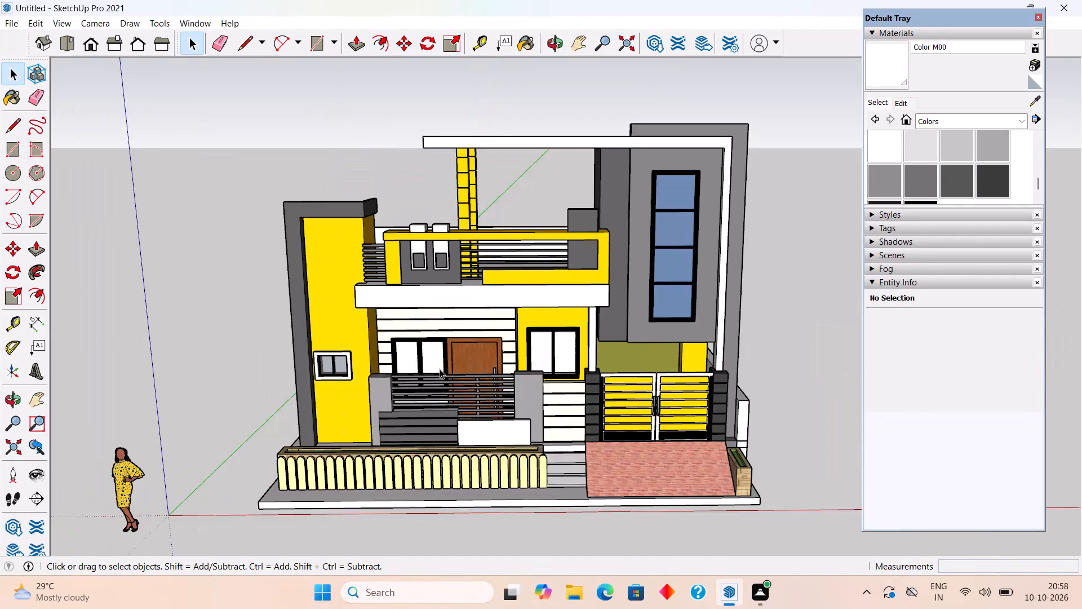
middle_drag(441, 367, 366, 245)
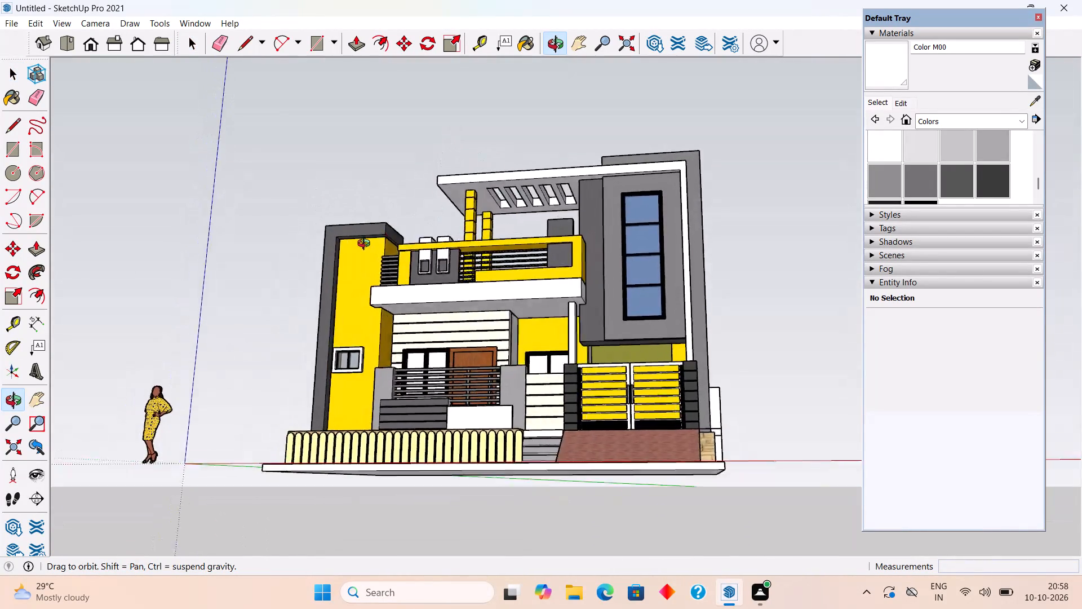
middle_drag(366, 245, 478, 290)
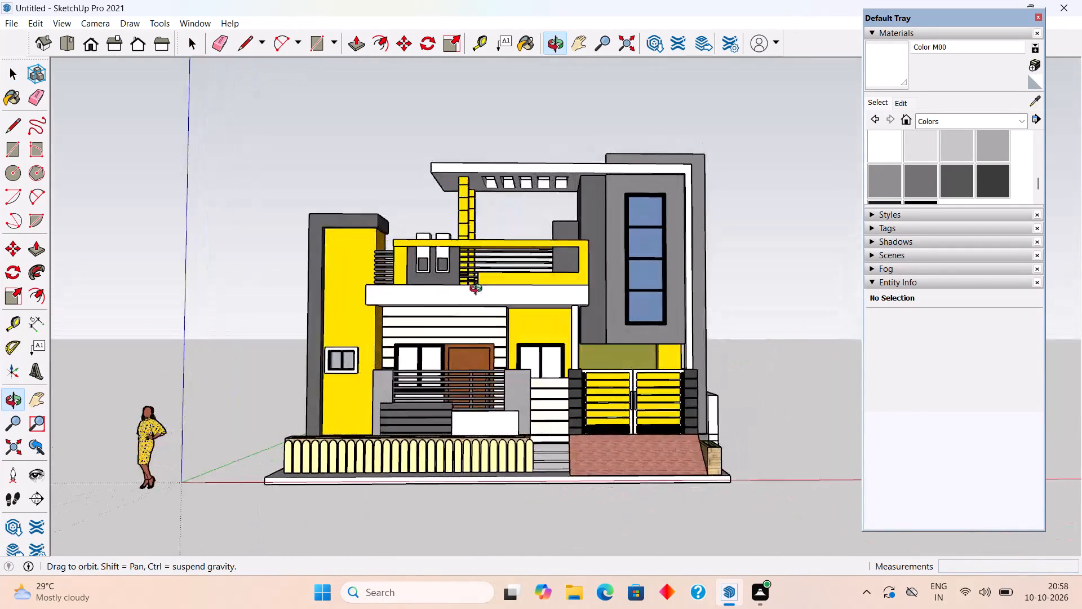
middle_drag(478, 290, 546, 294)
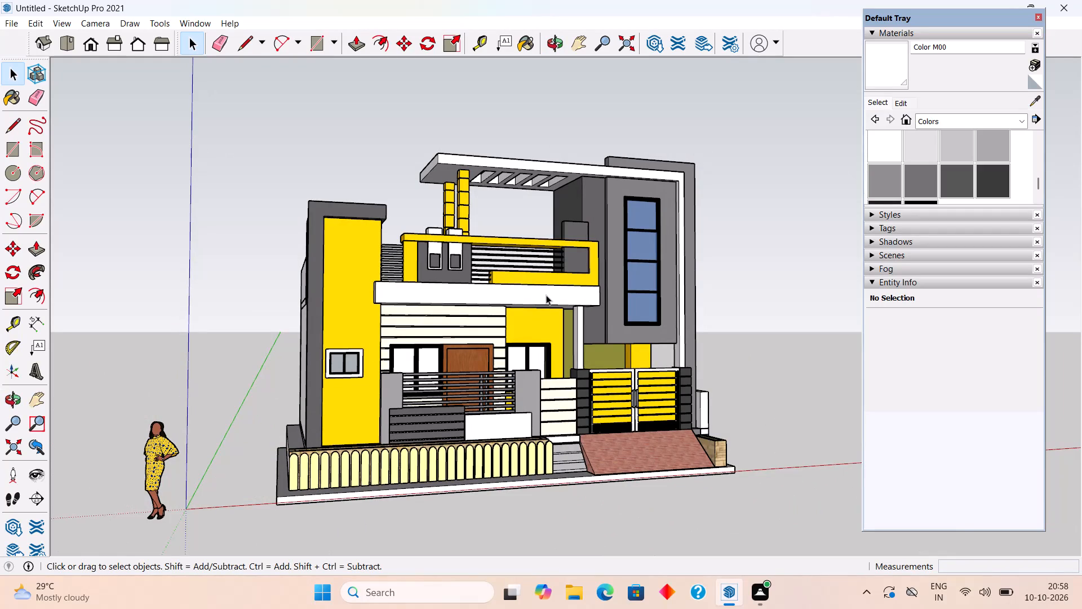
Examine the whole house from a distance and from below ground level, and the balcony front up close.
scroll(537, 298, down, 8)
middle_drag(552, 293, 496, 333)
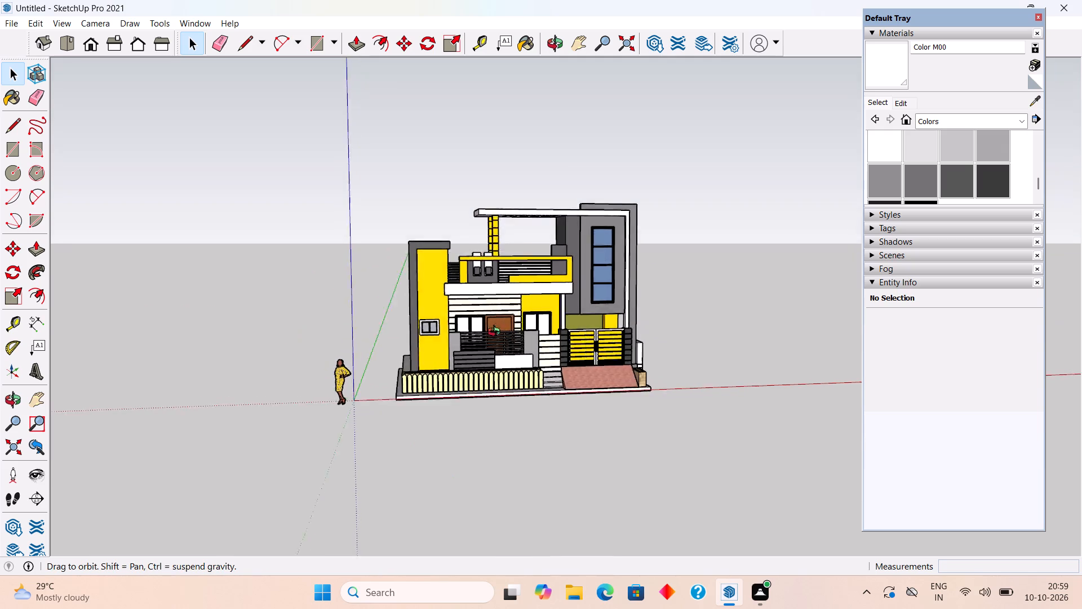
middle_drag(496, 333, 487, 228)
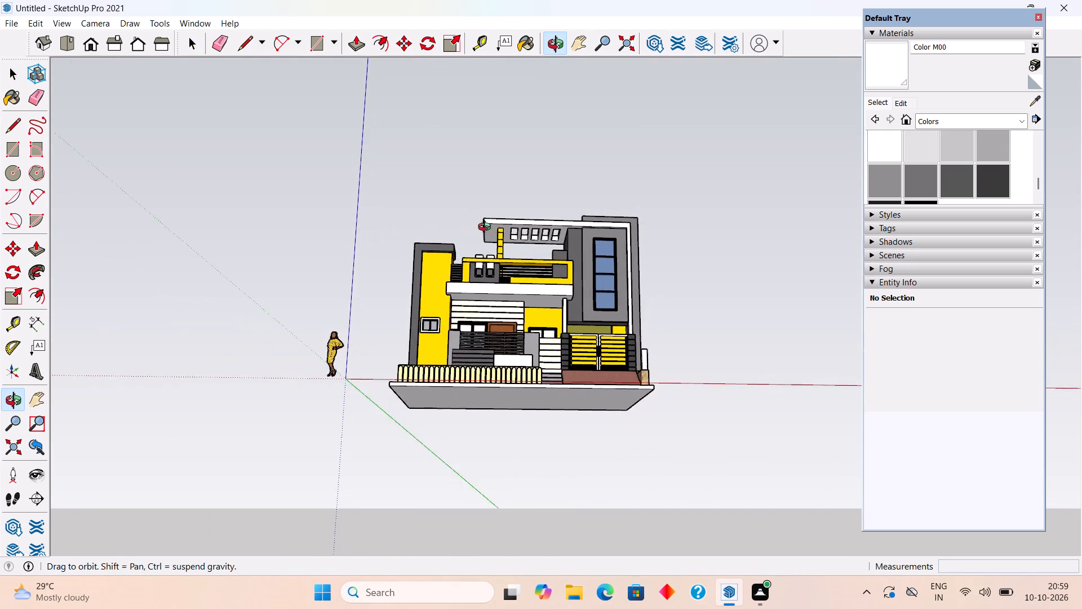
middle_drag(487, 228, 561, 343)
scroll(496, 285, up, 12)
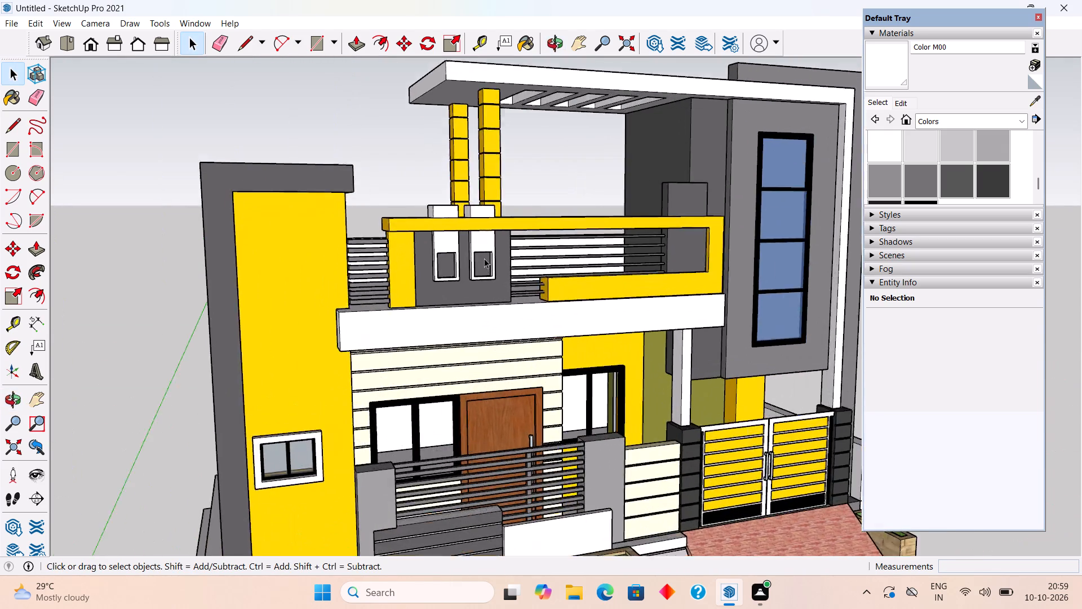
Examine the balcony up close, the roof terrace and slotted canopy from above, and the plain side and rear walls.
scroll(484, 258, up, 2)
middle_drag(482, 286, 314, 367)
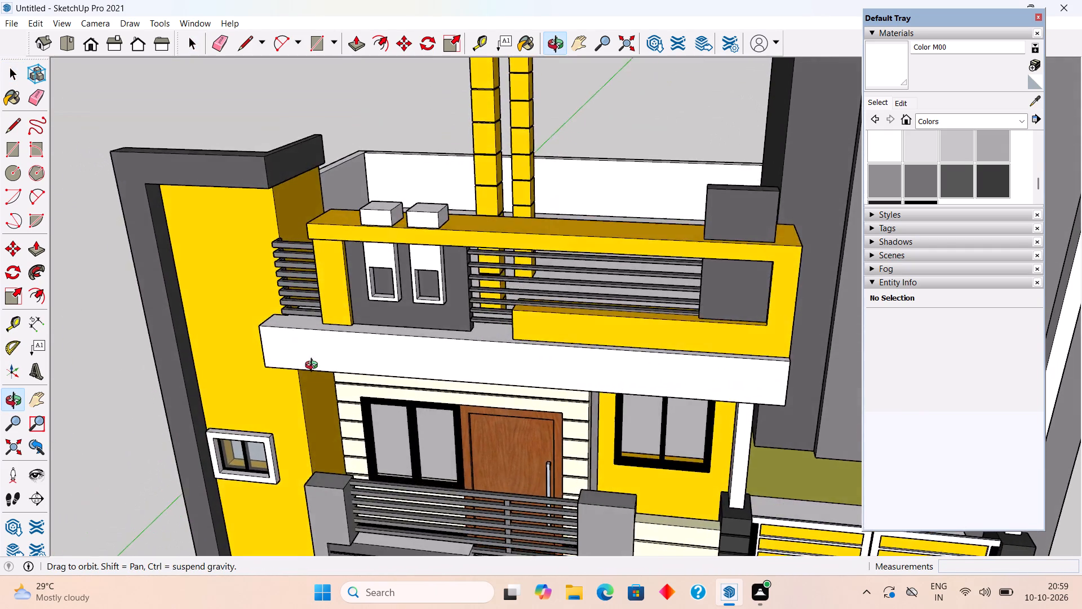
middle_drag(314, 367, 429, 286)
scroll(430, 286, down, 13)
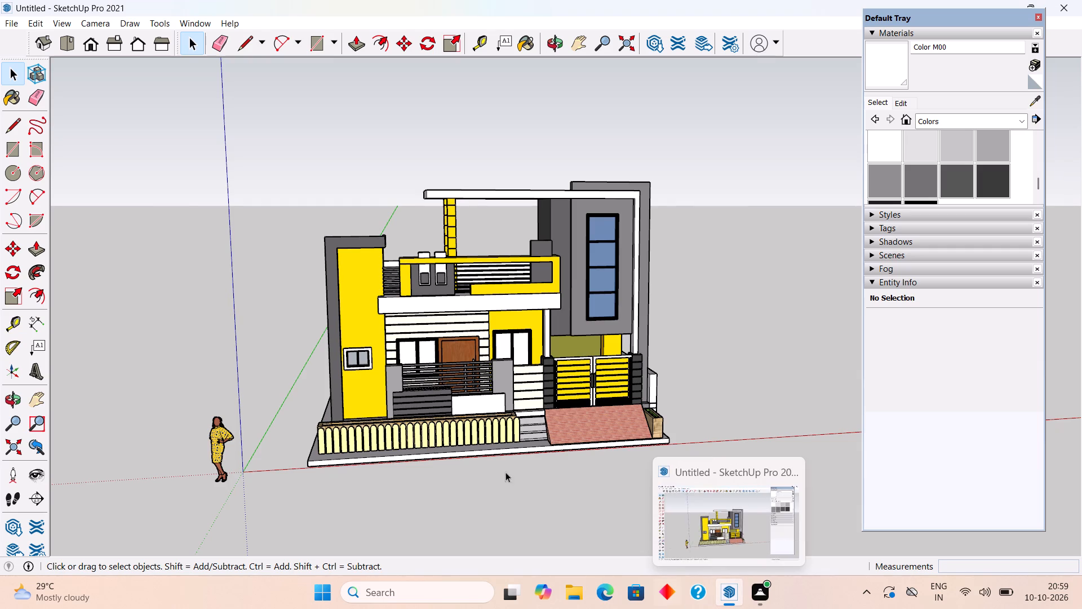
scroll(391, 280, up, 2)
middle_drag(515, 319, 924, 456)
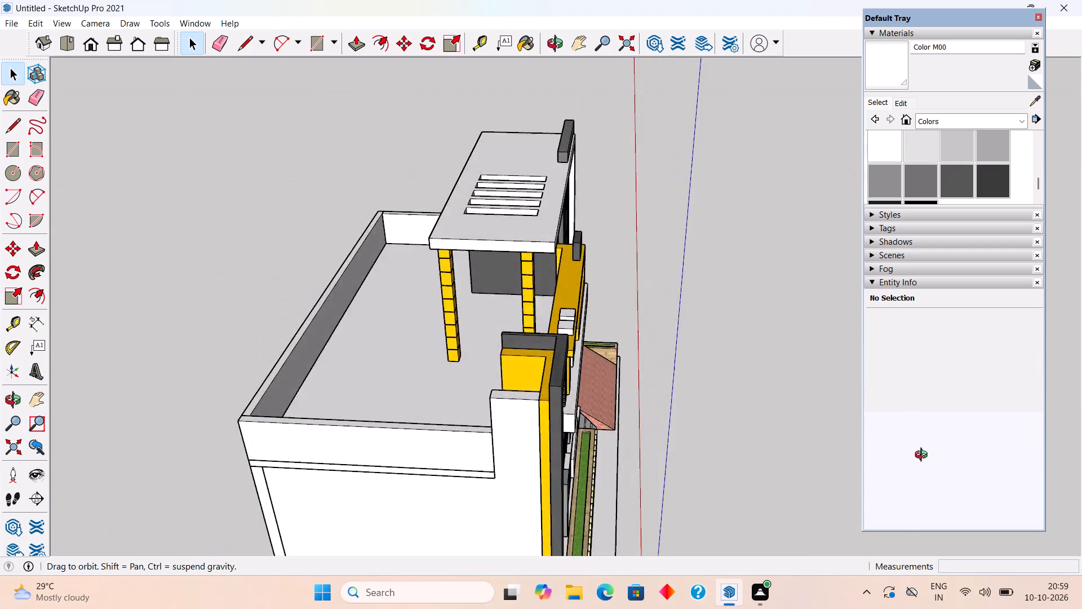
middle_drag(924, 456, 153, 504)
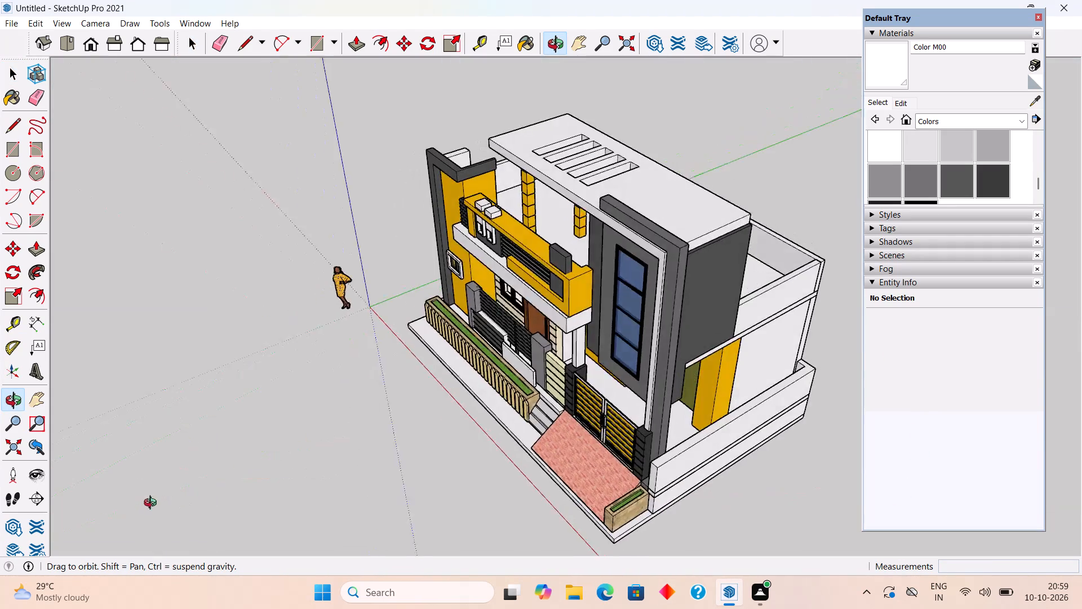
middle_drag(153, 504, 139, 532)
scroll(152, 527, down, 3)
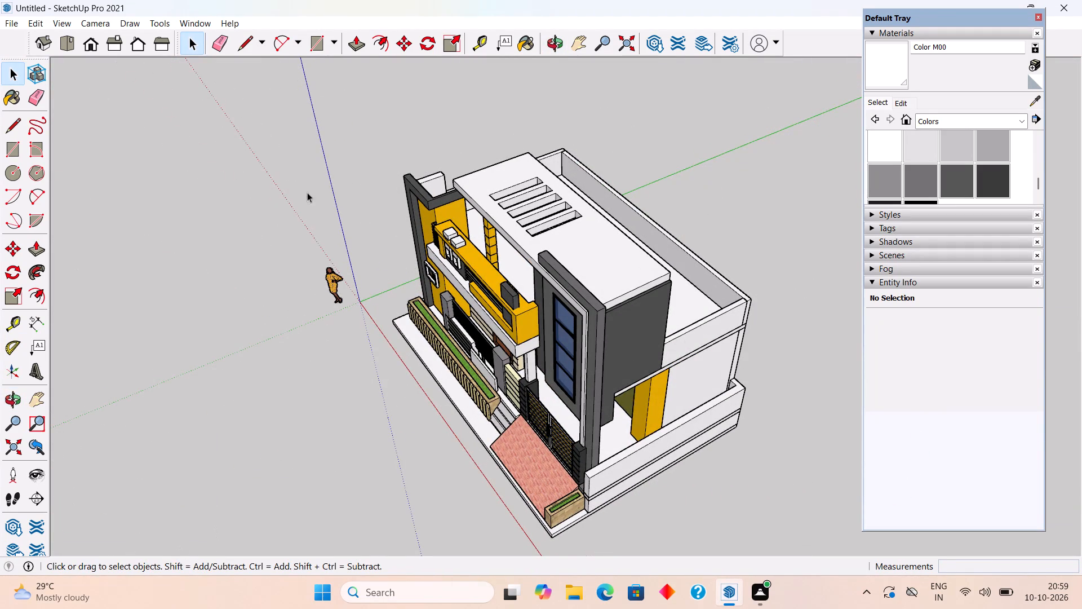
middle_drag(635, 379, 167, 218)
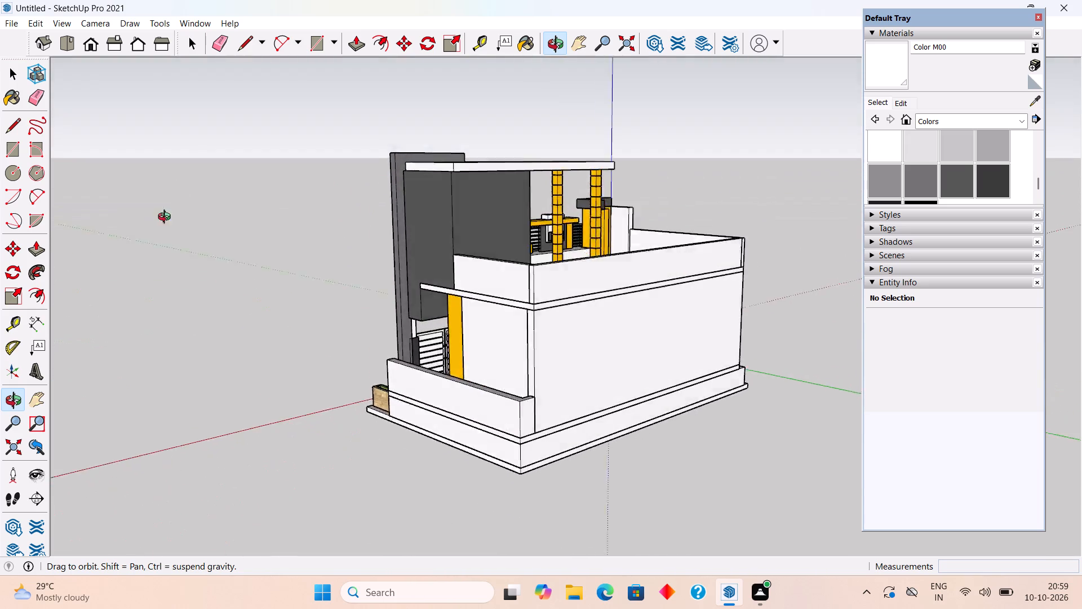
middle_drag(167, 218, 582, 134)
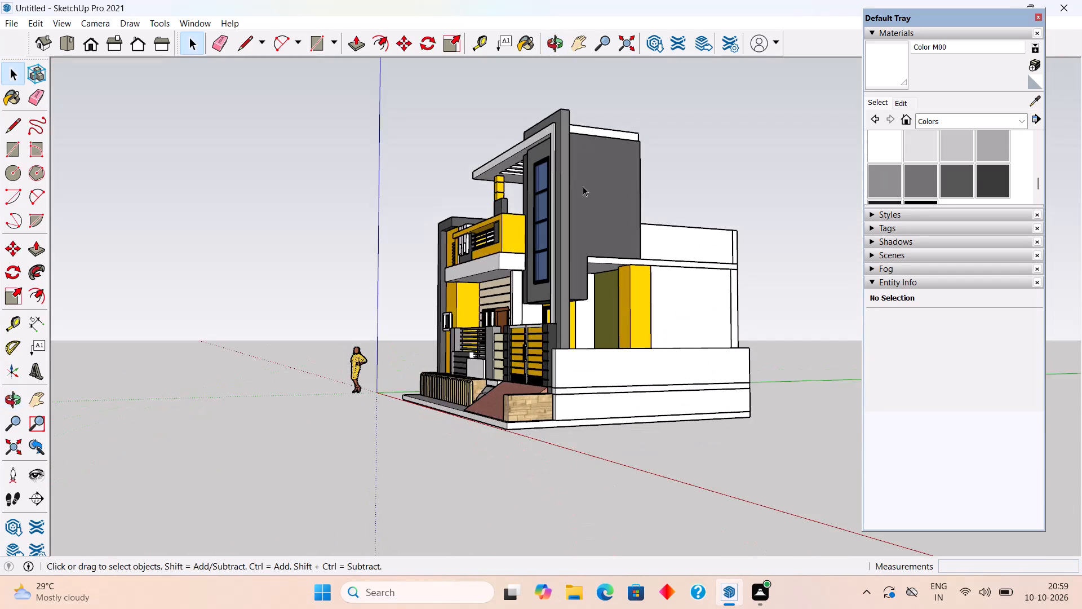
Inspect the gate, brick ramp, planters, entrance and compound wall up close, and the whole front facade from several angles.
middle_drag(601, 377, 686, 454)
scroll(686, 454, up, 2)
scroll(638, 392, up, 3)
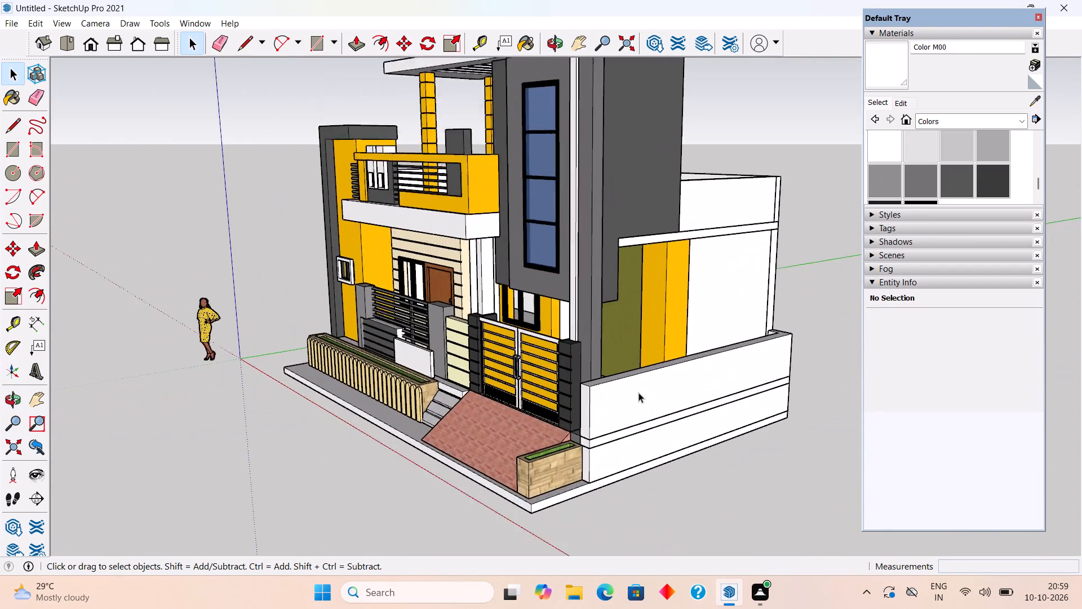
scroll(638, 392, up, 2)
middle_drag(614, 426, 925, 406)
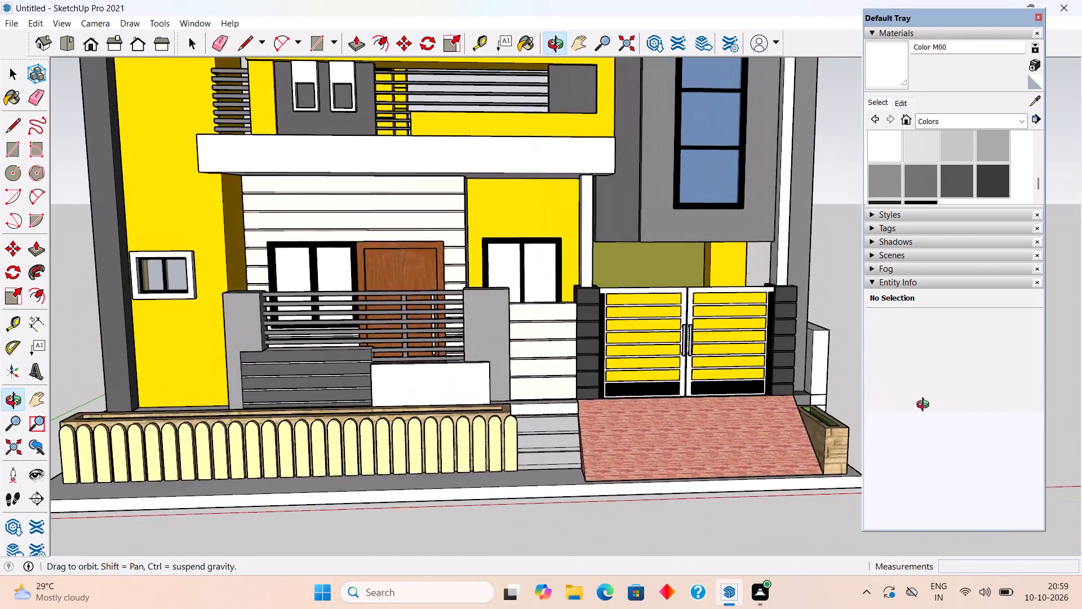
middle_drag(925, 406, 516, 499)
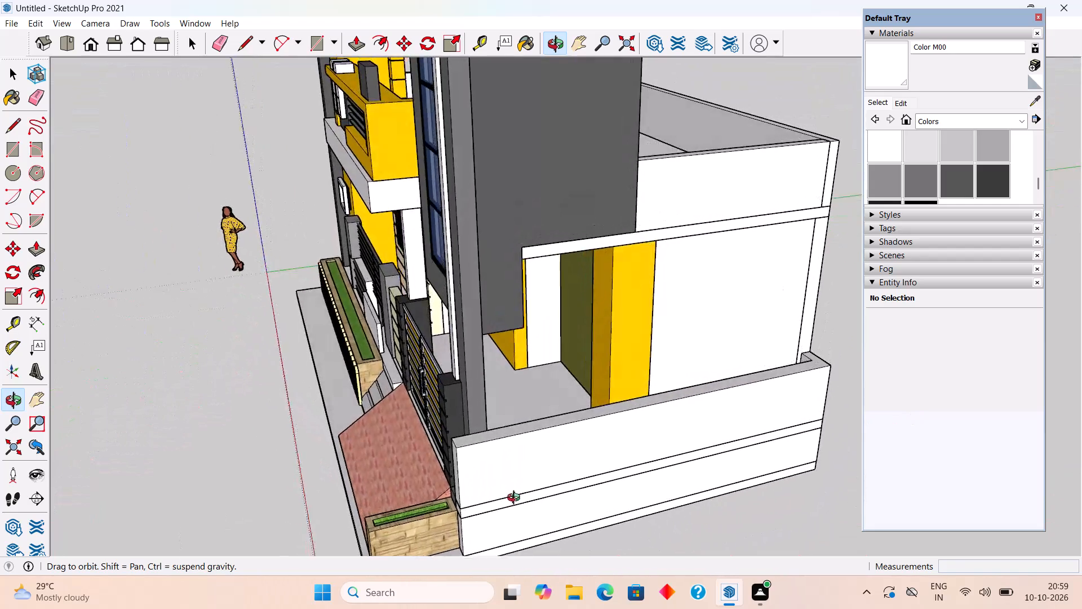
middle_drag(516, 499, 800, 465)
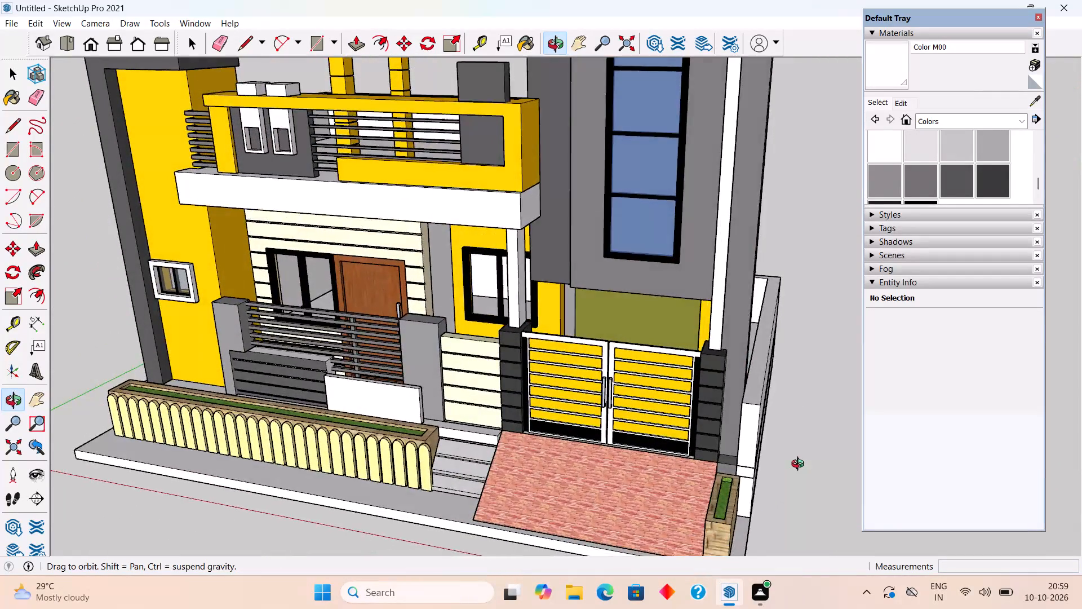
middle_drag(800, 465, 892, 421)
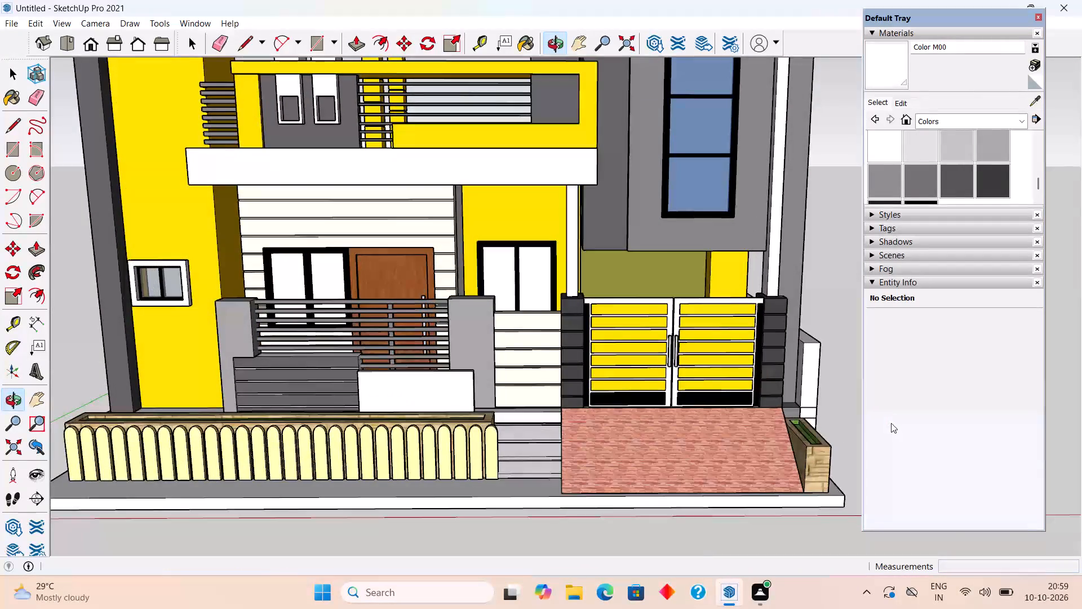
scroll(684, 455, down, 7)
scroll(529, 433, up, 2)
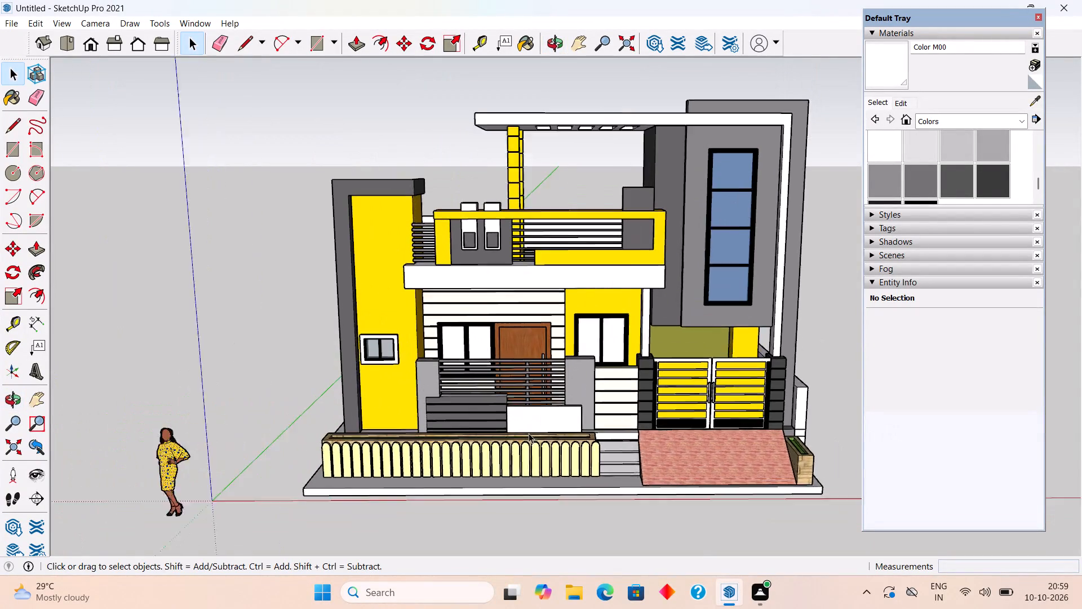
scroll(529, 433, up, 2)
middle_drag(418, 444, 558, 341)
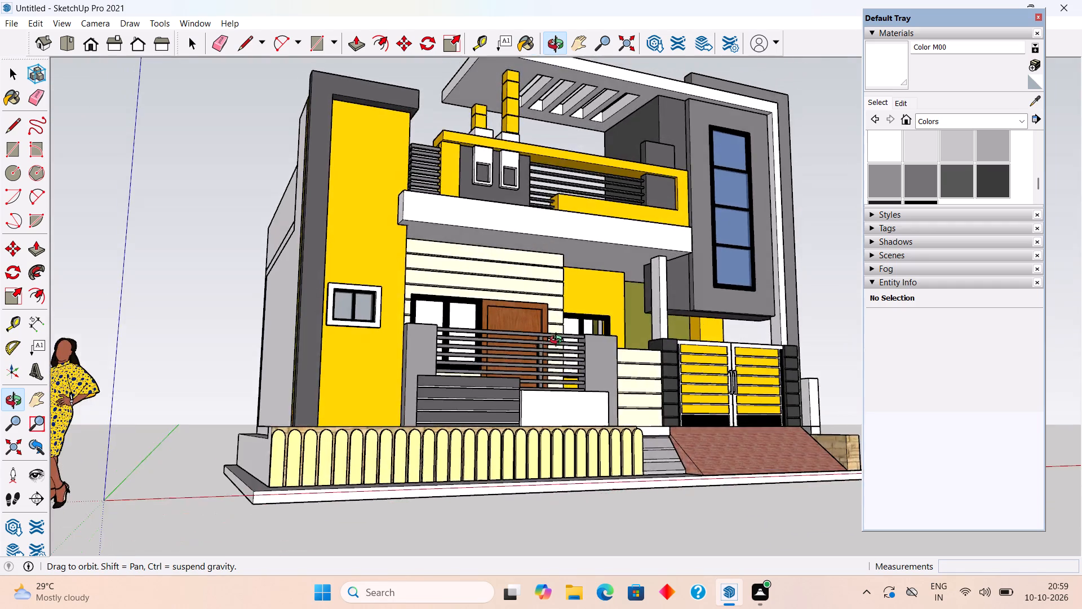
middle_drag(558, 341, 446, 396)
scroll(446, 397, down, 2)
middle_drag(203, 304, 336, 332)
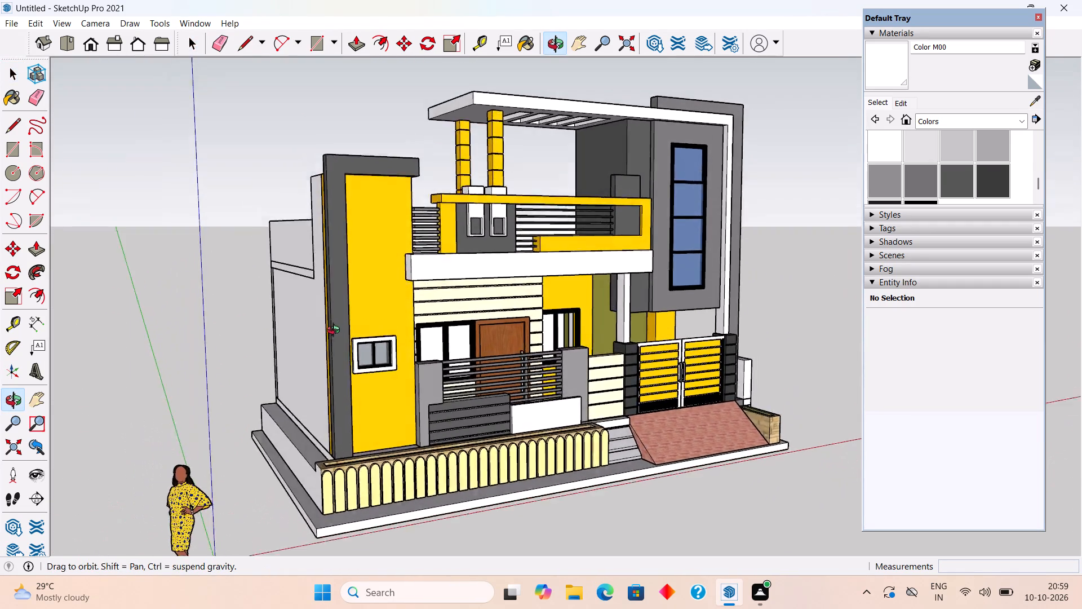
middle_drag(336, 332, 276, 369)
Open the grey frame around the tall yellow wall and extend its upright's outer side face outward by 6".
scroll(277, 368, up, 2)
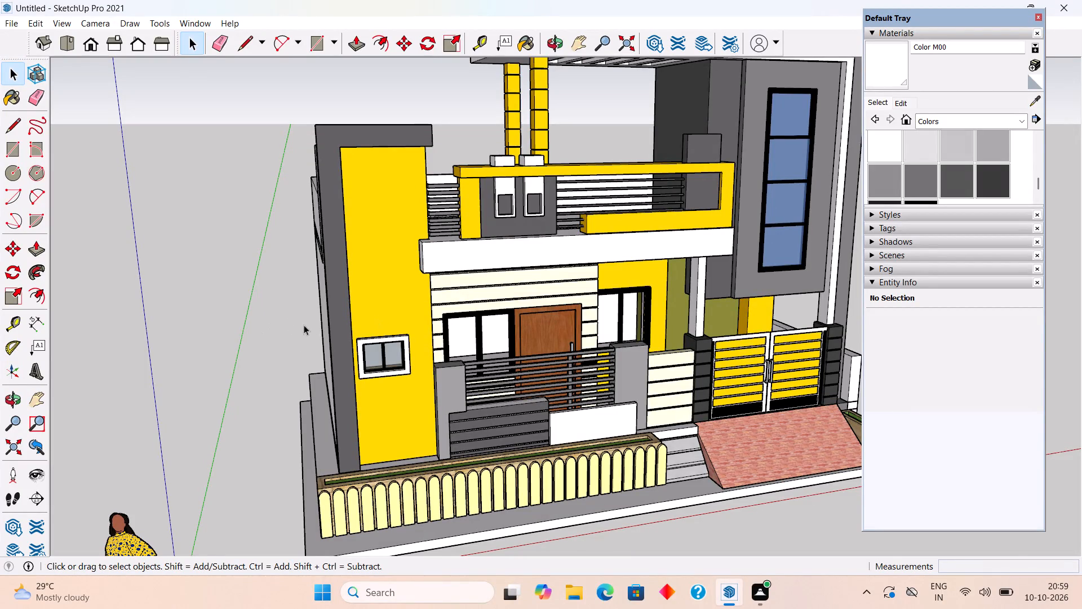
middle_drag(321, 320, 489, 316)
middle_drag(429, 358, 464, 359)
scroll(455, 377, up, 2)
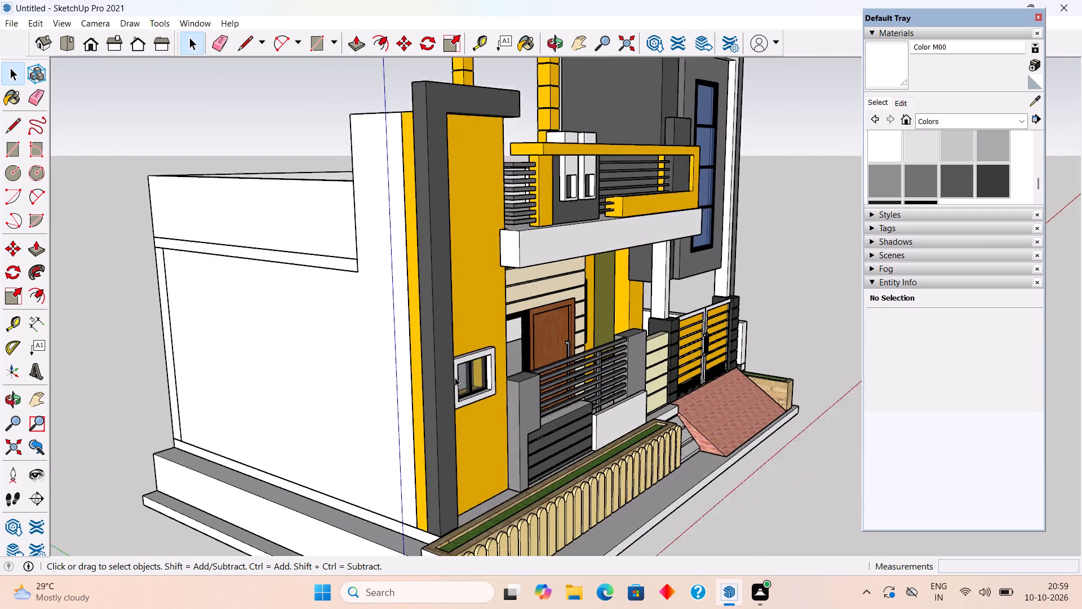
scroll(455, 377, up, 3)
triple_click(435, 386)
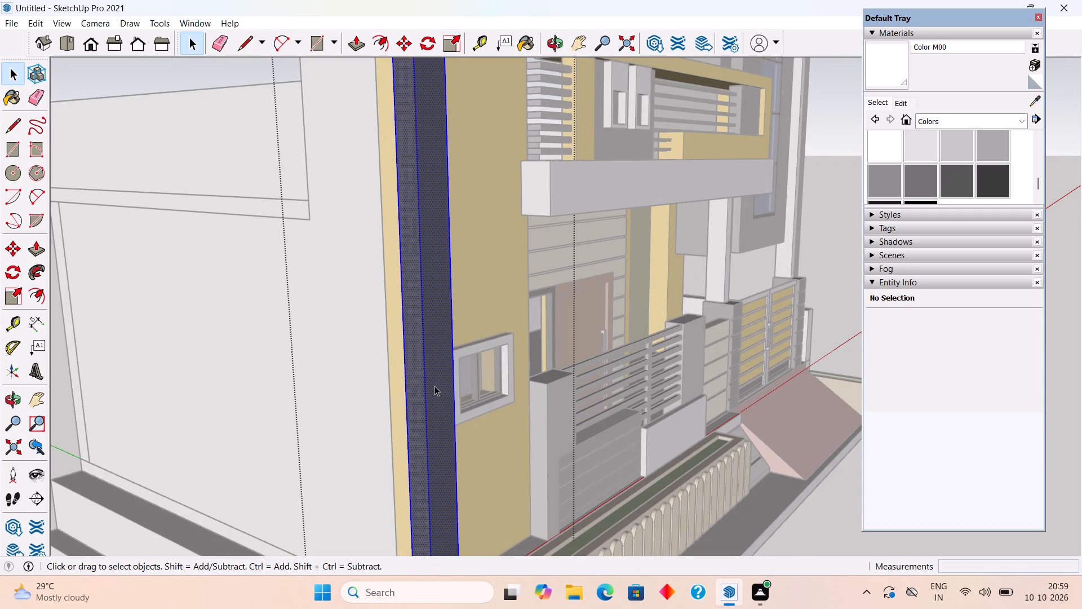
key(p)
click(419, 369)
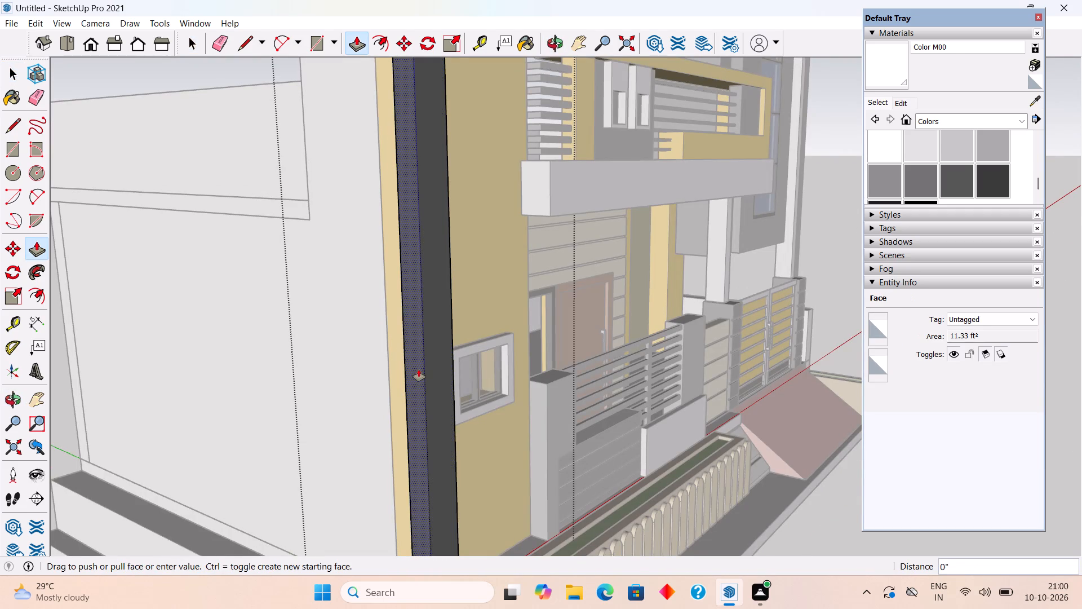
text(6")
key(Return)
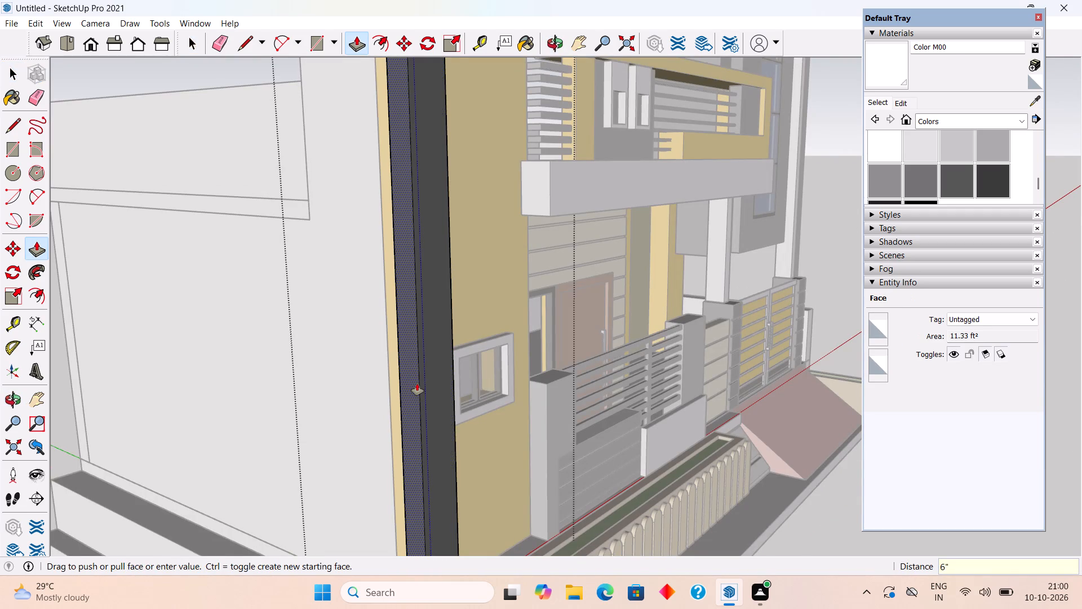
key(space)
scroll(436, 382, down, 4)
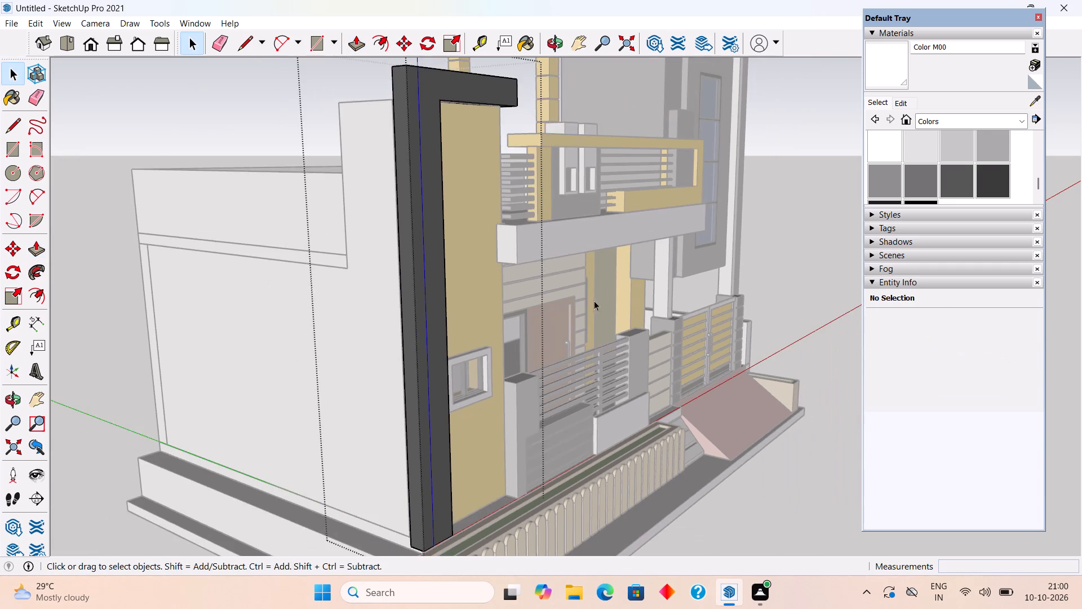
Push the inner side face of the grey frame's upright in by 6" and finish editing the frame.
scroll(594, 301, down, 1)
middle_drag(592, 301, 202, 369)
scroll(335, 295, up, 6)
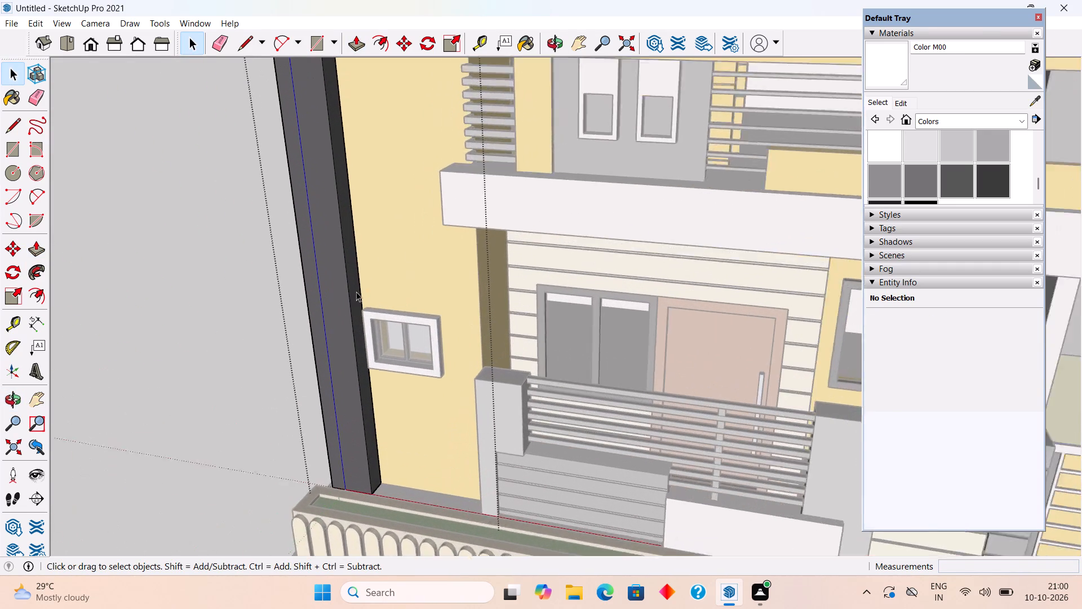
scroll(356, 292, up, 1)
middle_drag(317, 295, 208, 288)
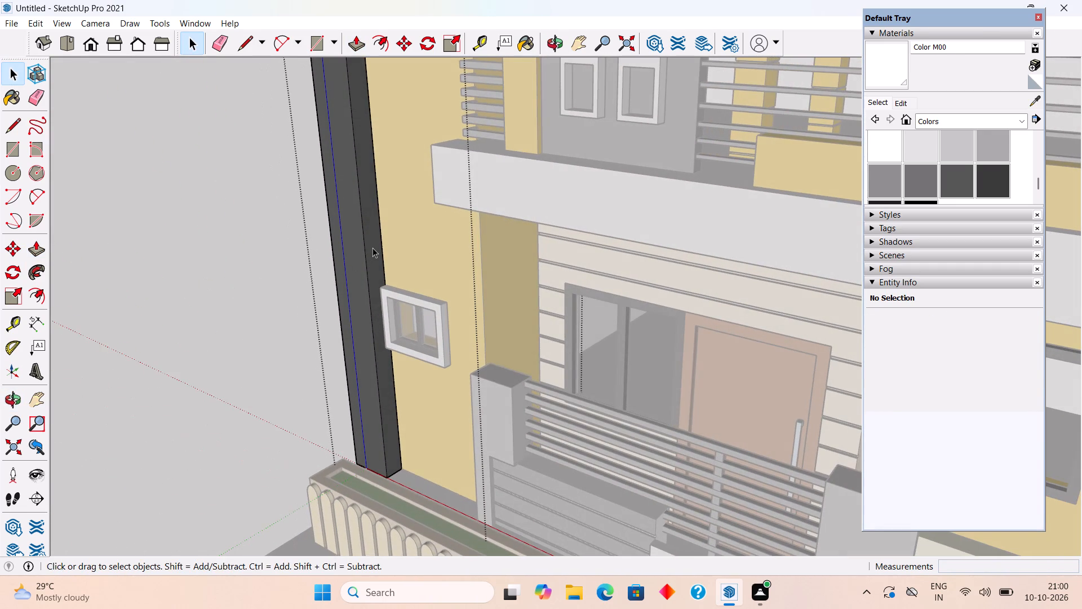
triple_click(378, 239)
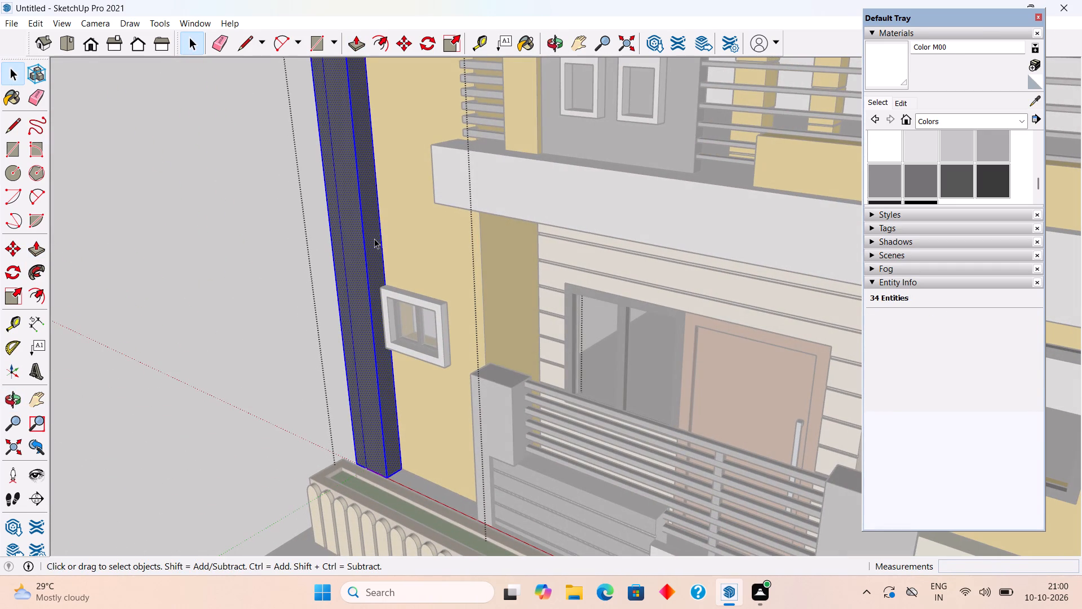
key(p)
click(374, 239)
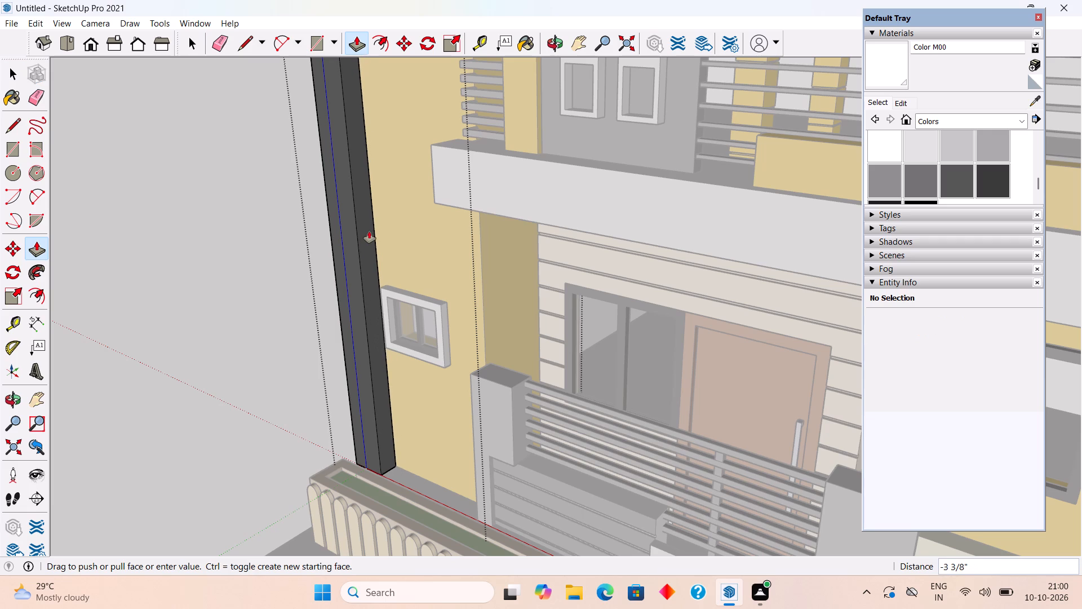
text(6")
key(Return)
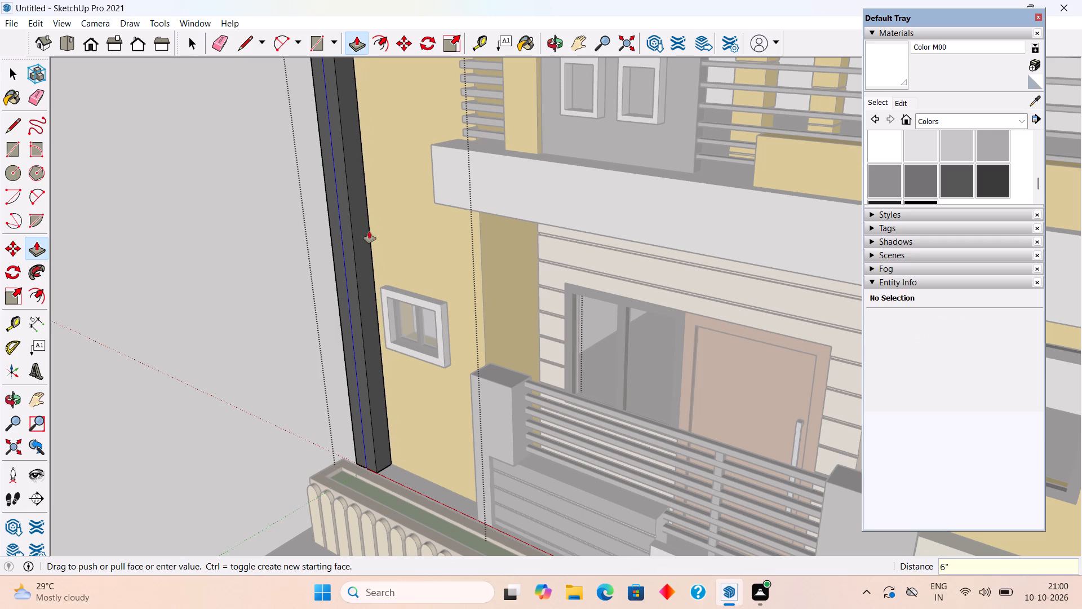
key(space)
scroll(369, 231, down, 5)
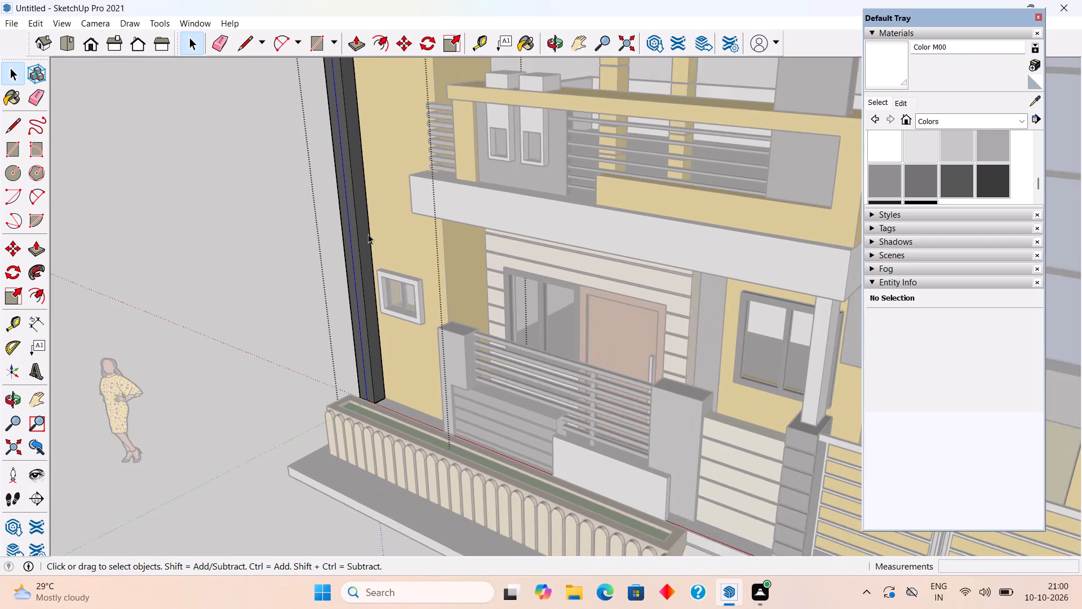
click(286, 194)
Examine the front facade around the grey frame from straight on, from low down and from the yellow wall's side.
middle_drag(388, 320, 662, 235)
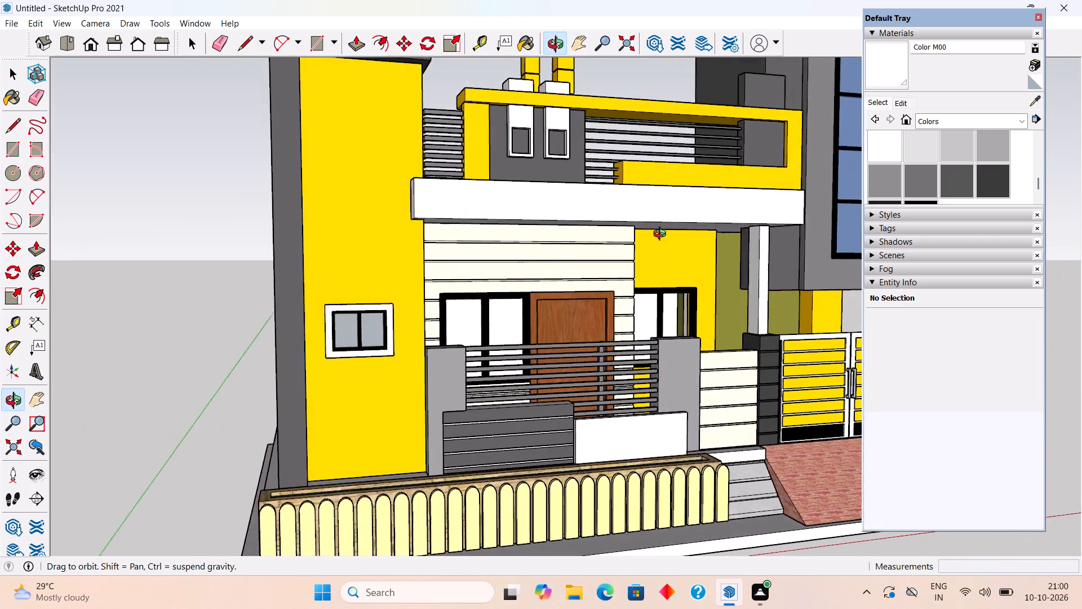
middle_drag(662, 235, 627, 272)
scroll(627, 272, down, 4)
scroll(612, 382, down, 4)
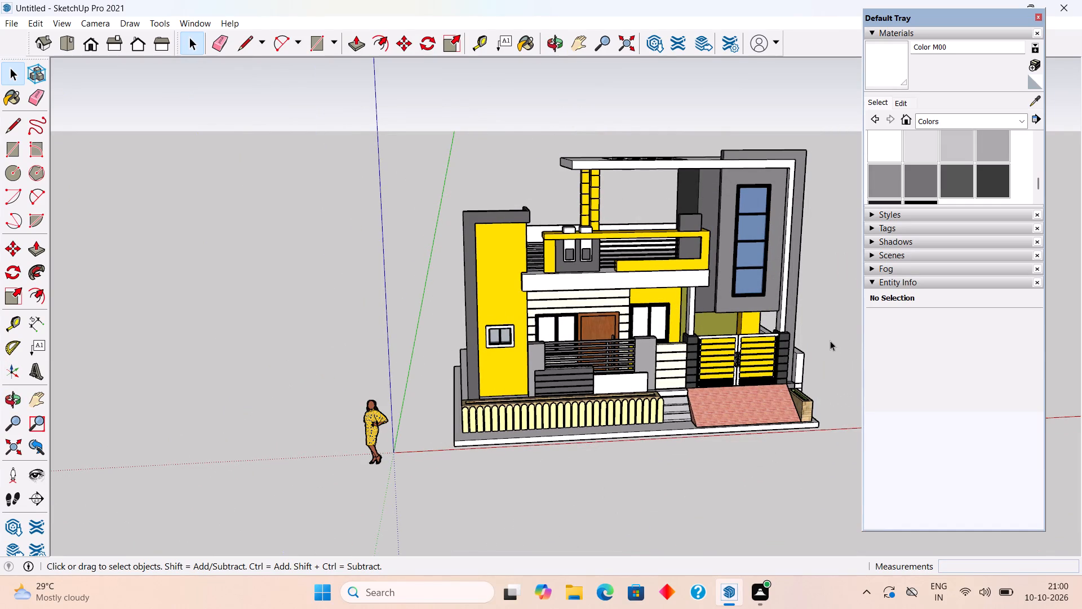
middle_drag(782, 317, 632, 214)
scroll(632, 214, up, 1)
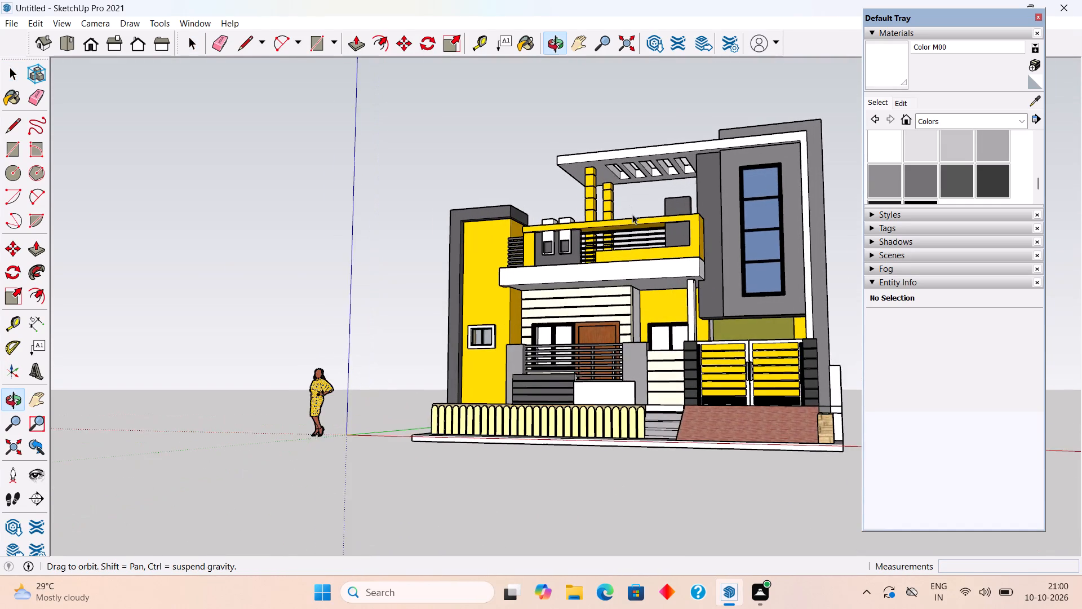
scroll(632, 214, up, 1)
scroll(418, 308, up, 1)
middle_drag(462, 311, 642, 351)
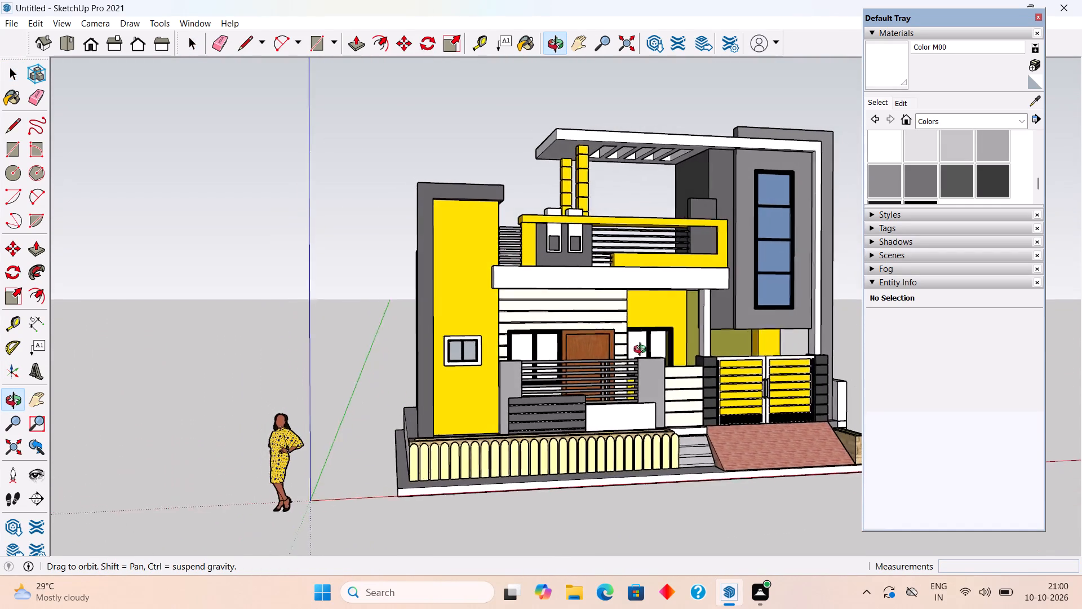
middle_drag(642, 351, 948, 406)
Open the side wall's base group and pull the base strip's outer face outward by about 1' 1".
scroll(903, 431, up, 1)
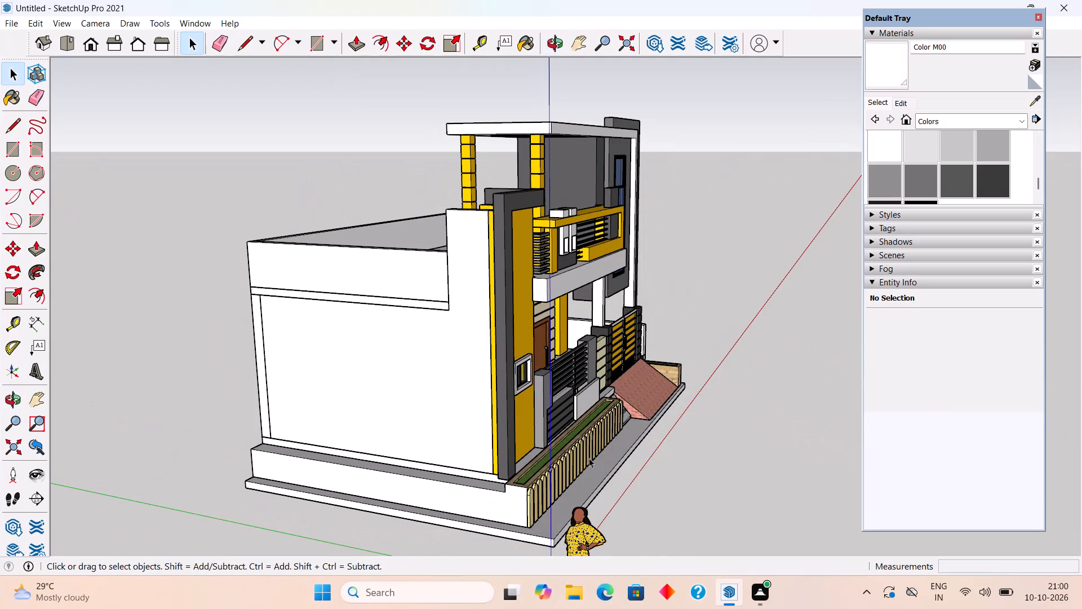
middle_drag(486, 512, 762, 475)
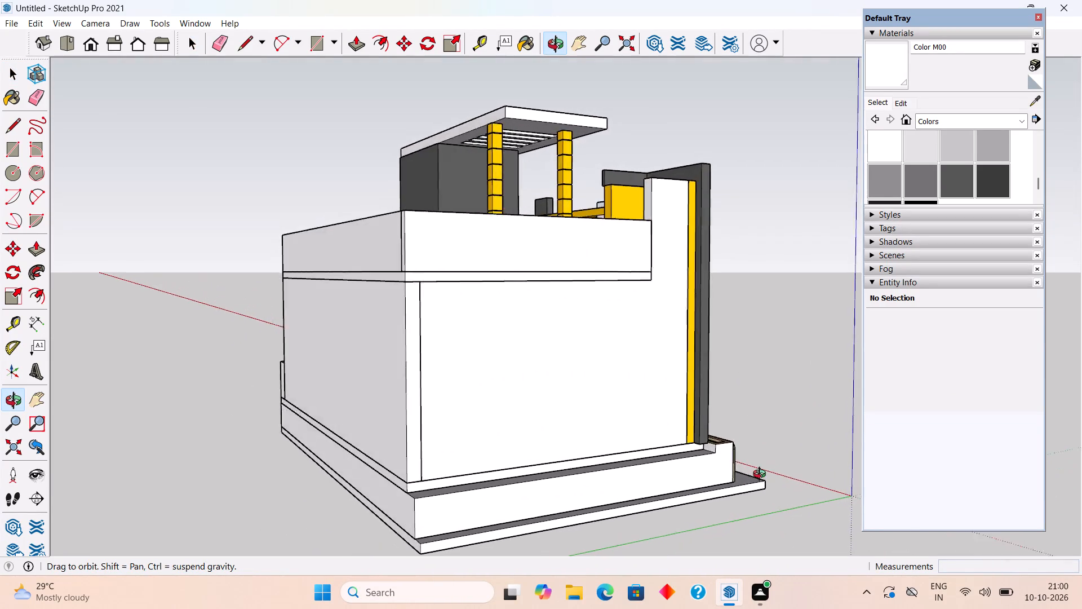
middle_drag(762, 475, 638, 483)
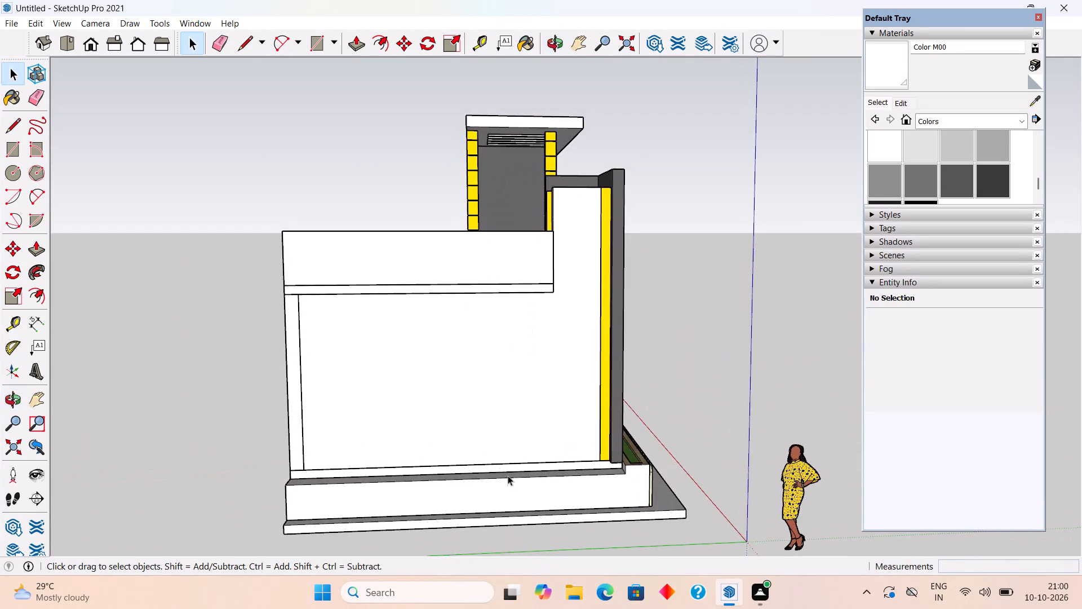
scroll(499, 467, up, 8)
triple_click(559, 467)
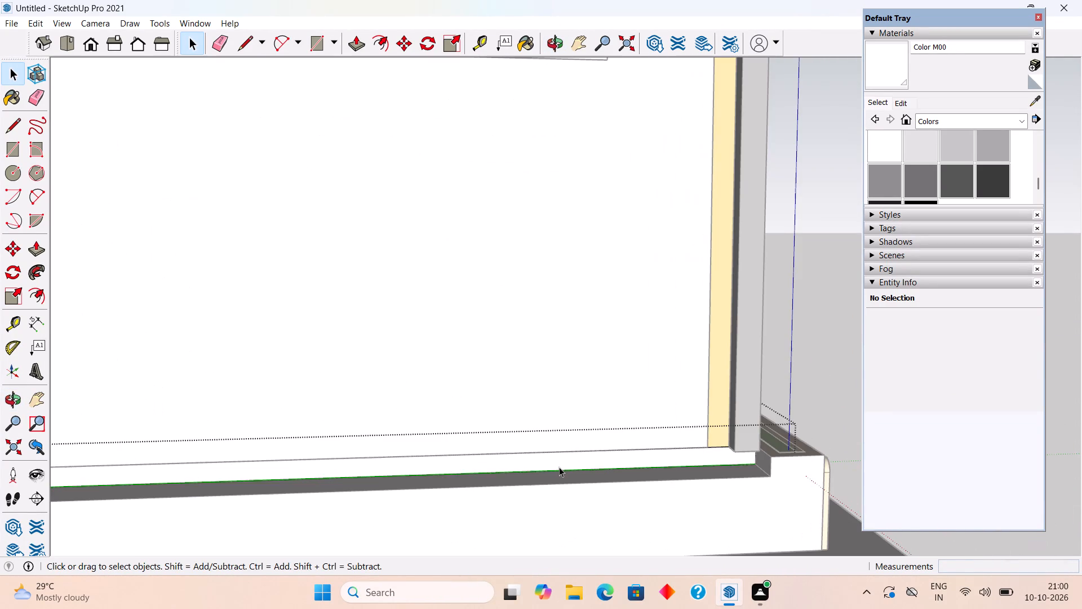
key(p)
click(559, 467)
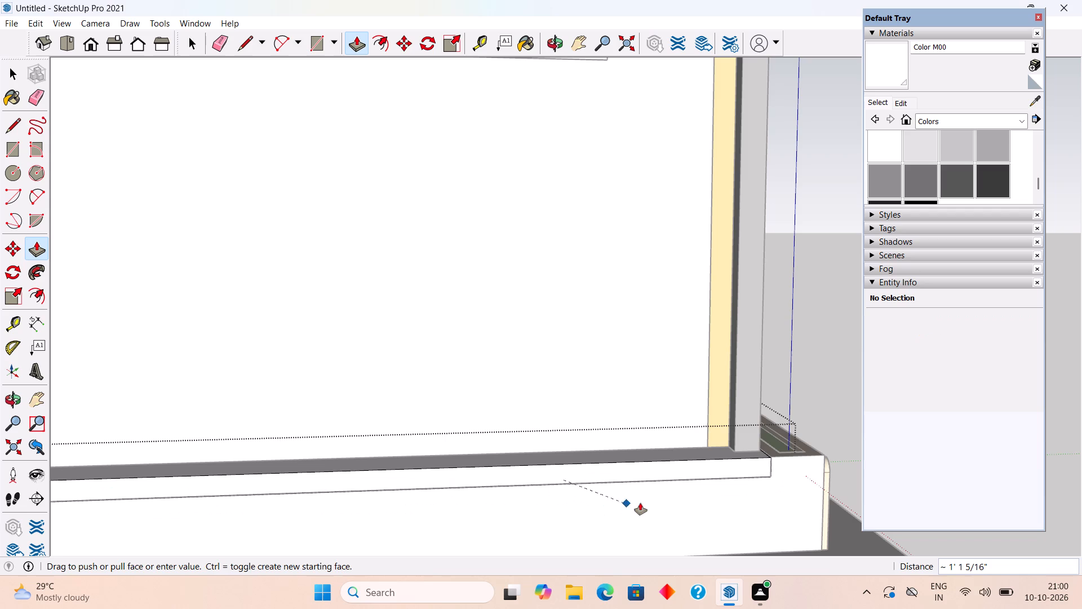
click(649, 505)
key(space)
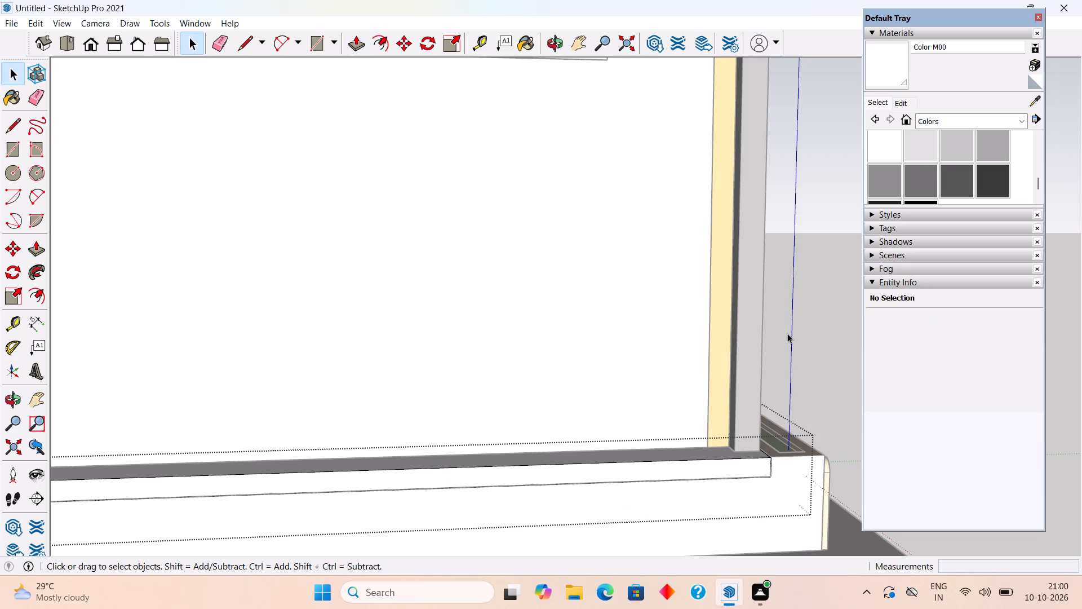
click(787, 333)
Examine the front facade from several heights and angles, and the side wall and roof terrace from above.
middle_drag(569, 530, 88, 525)
scroll(88, 525, down, 3)
middle_drag(209, 551, 211, 520)
scroll(211, 520, down, 5)
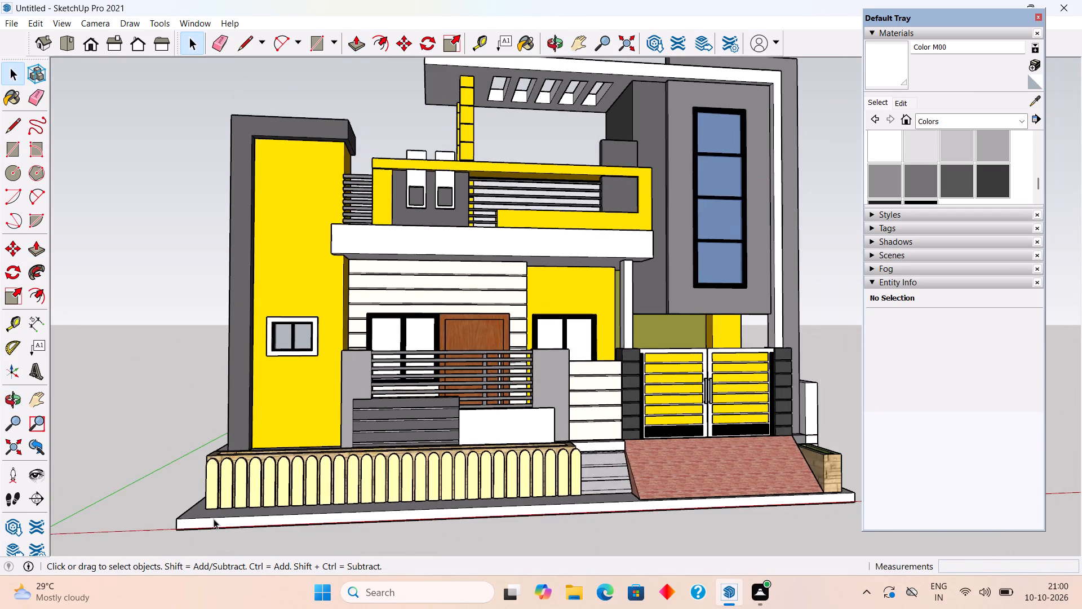
middle_drag(214, 519, 277, 568)
scroll(277, 568, up, 1)
scroll(430, 467, down, 4)
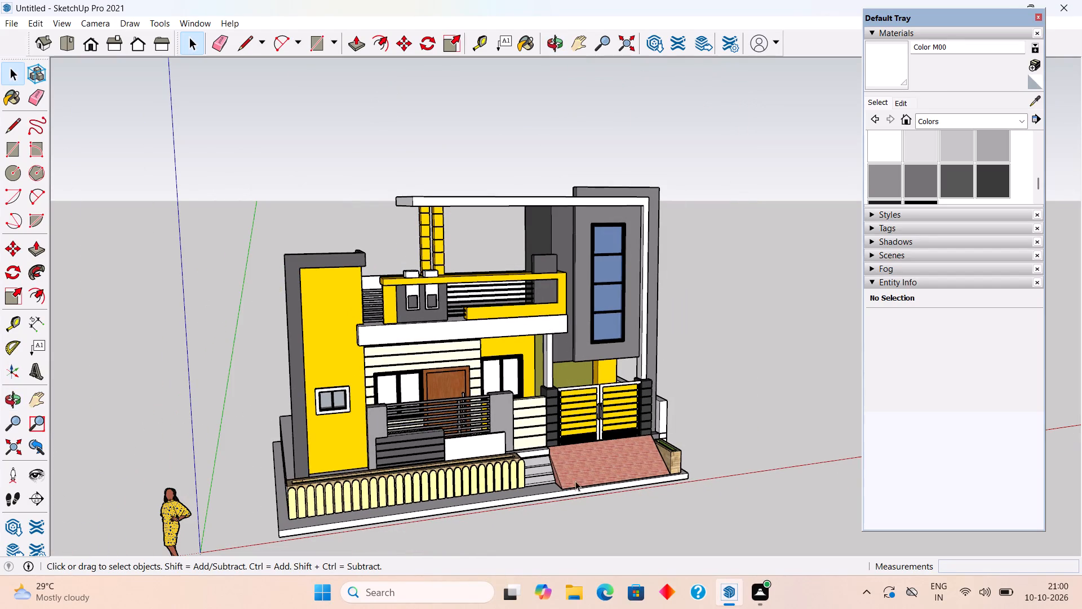
middle_drag(505, 481, 376, 410)
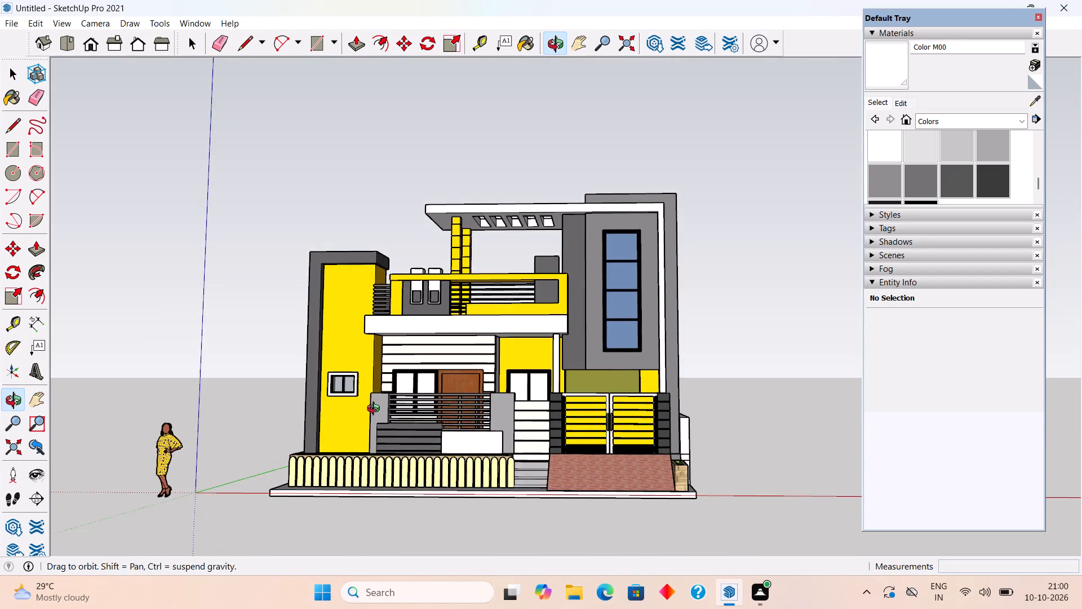
middle_drag(376, 410, 446, 395)
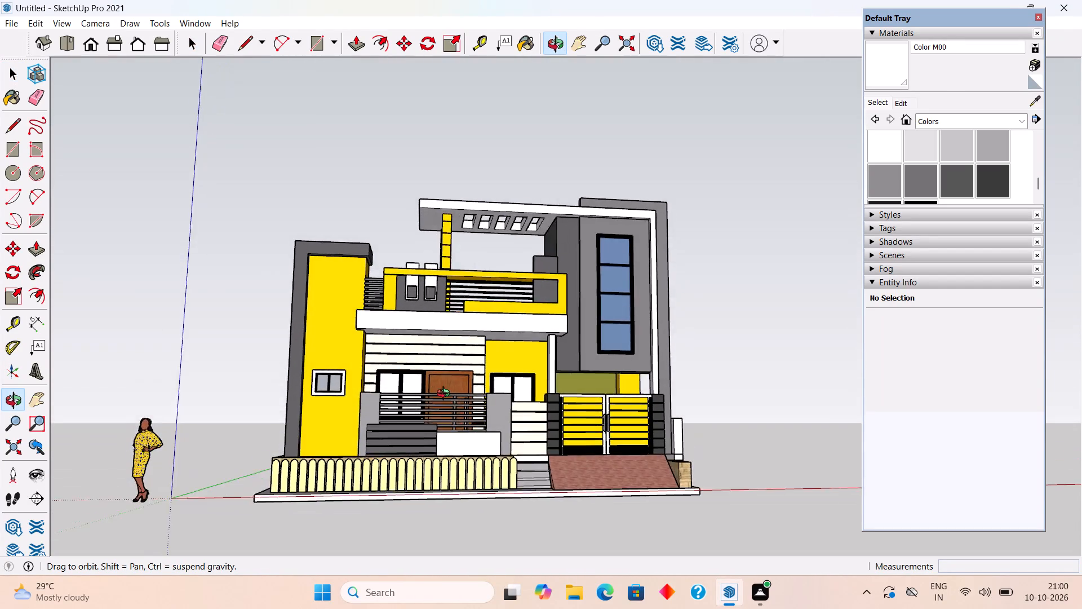
middle_drag(446, 395, 330, 502)
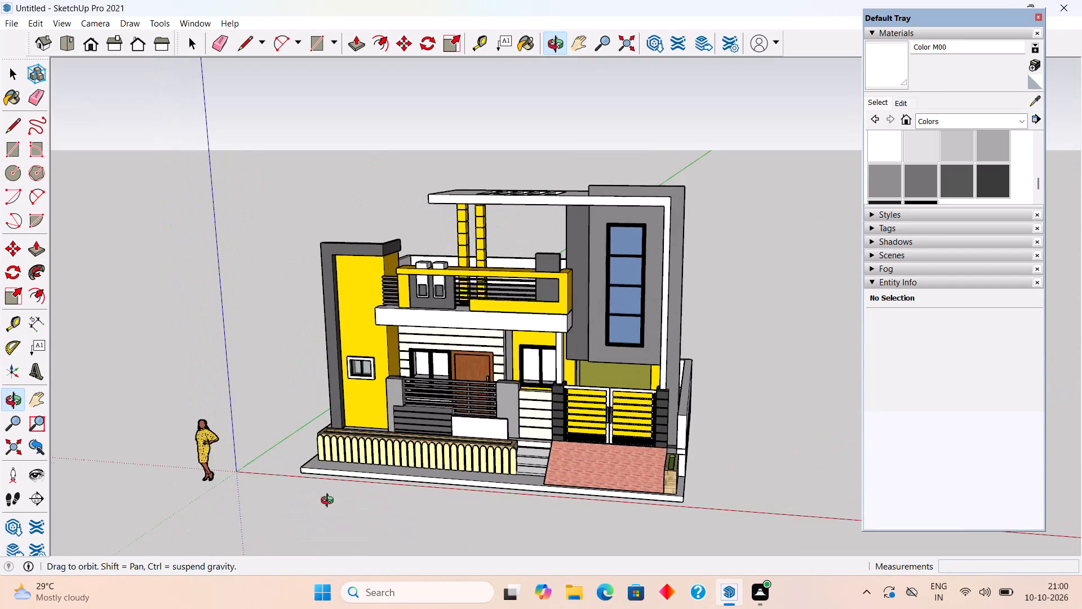
middle_drag(330, 502, 399, 440)
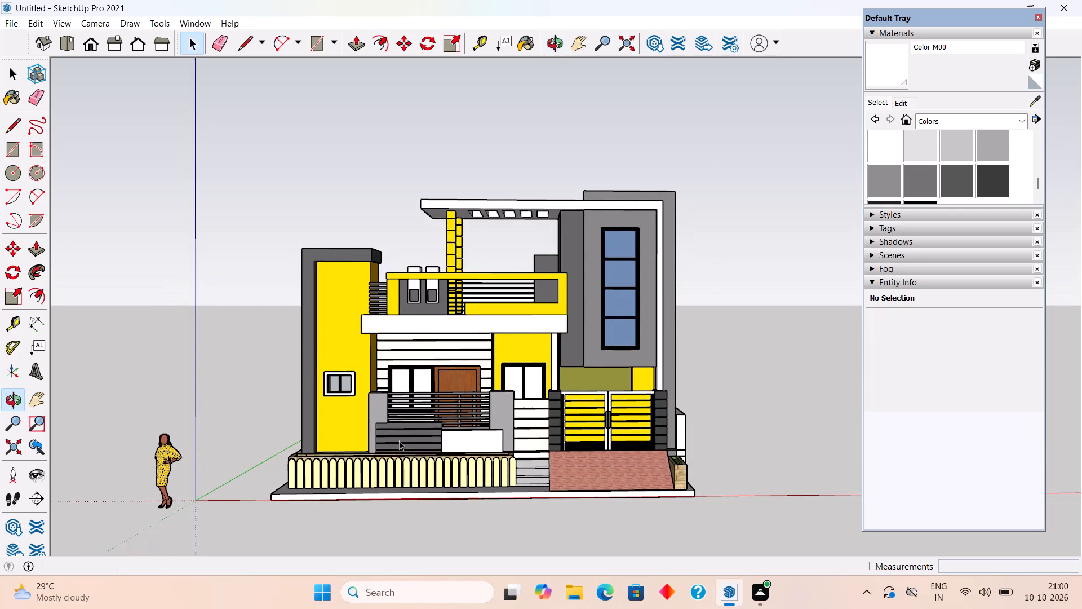
scroll(399, 440, up, 1)
scroll(399, 440, down, 2)
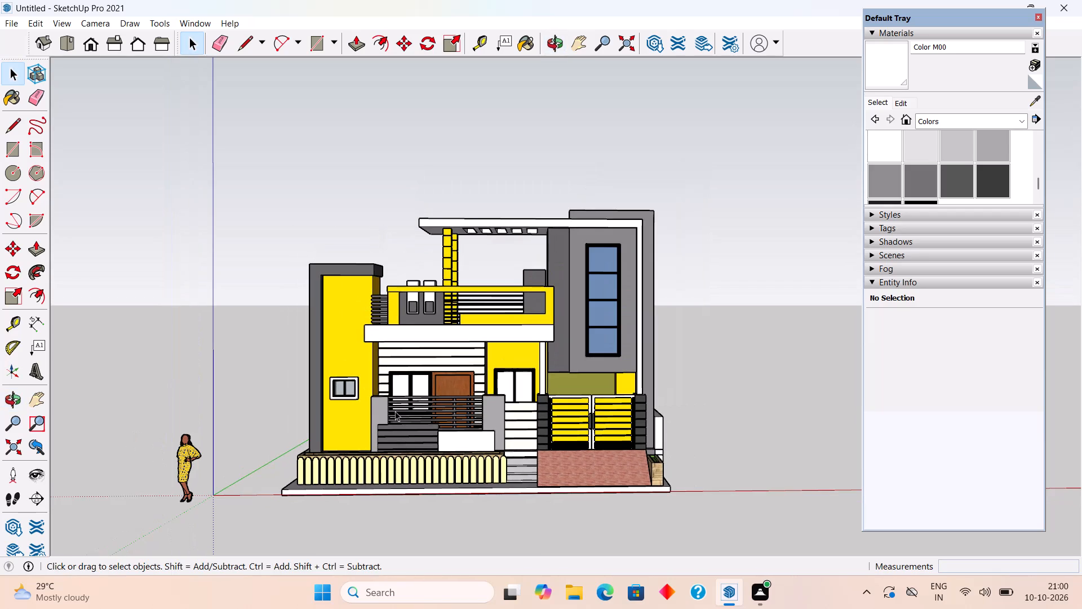
middle_drag(381, 371, 382, 479)
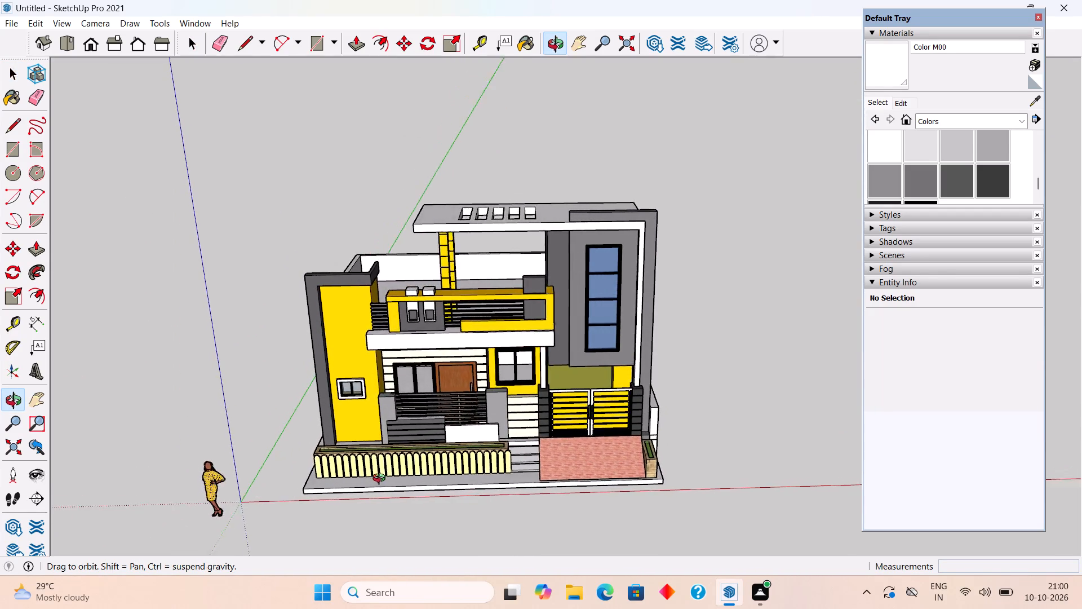
middle_drag(382, 479, 685, 462)
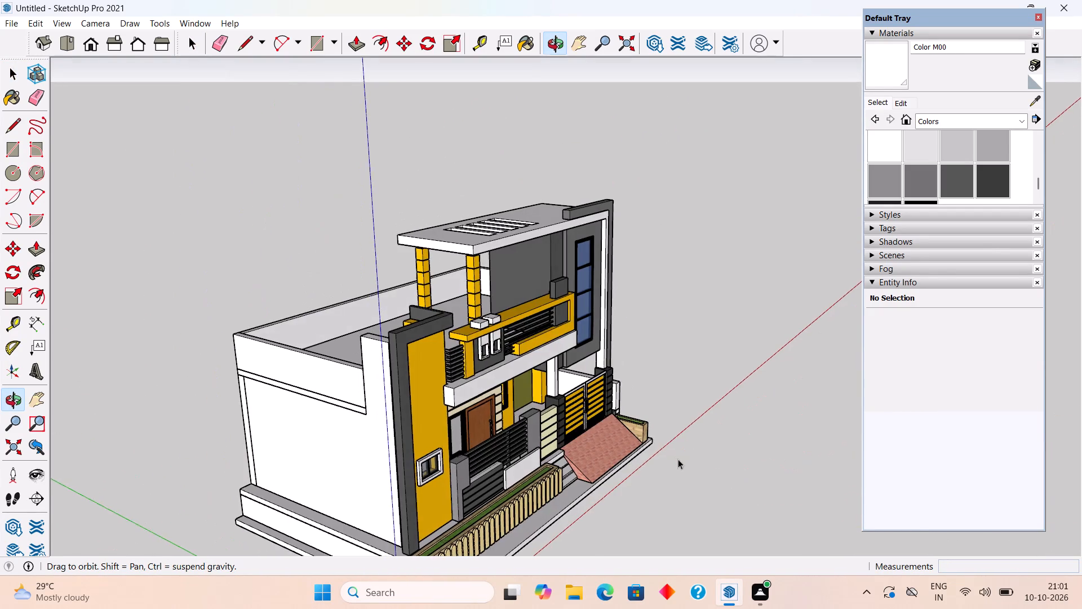
middle_drag(376, 391, 713, 430)
middle_drag(532, 423, 539, 427)
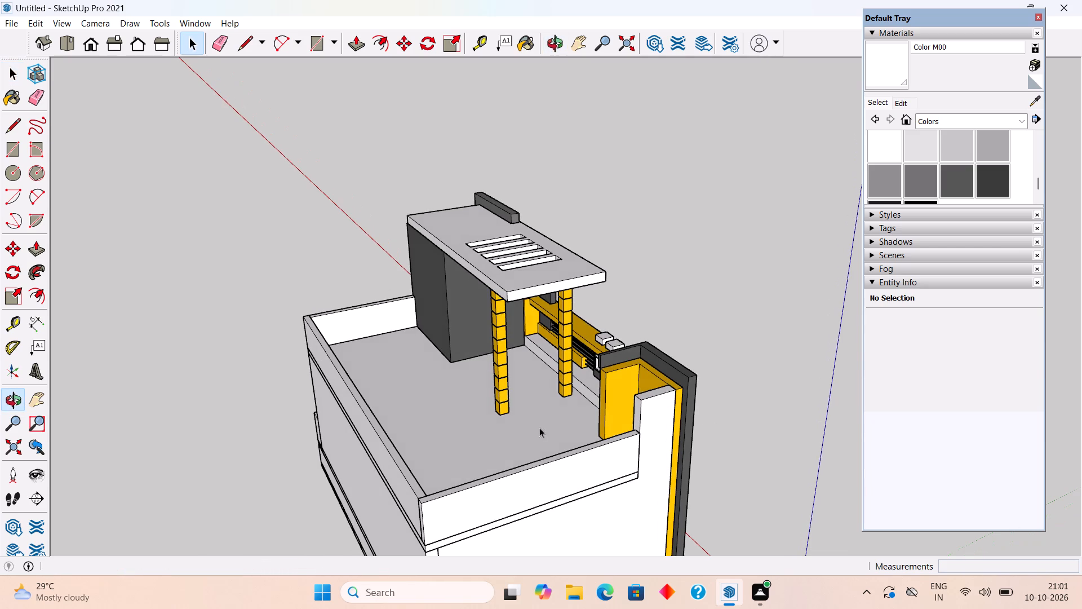
middle_click(462, 435)
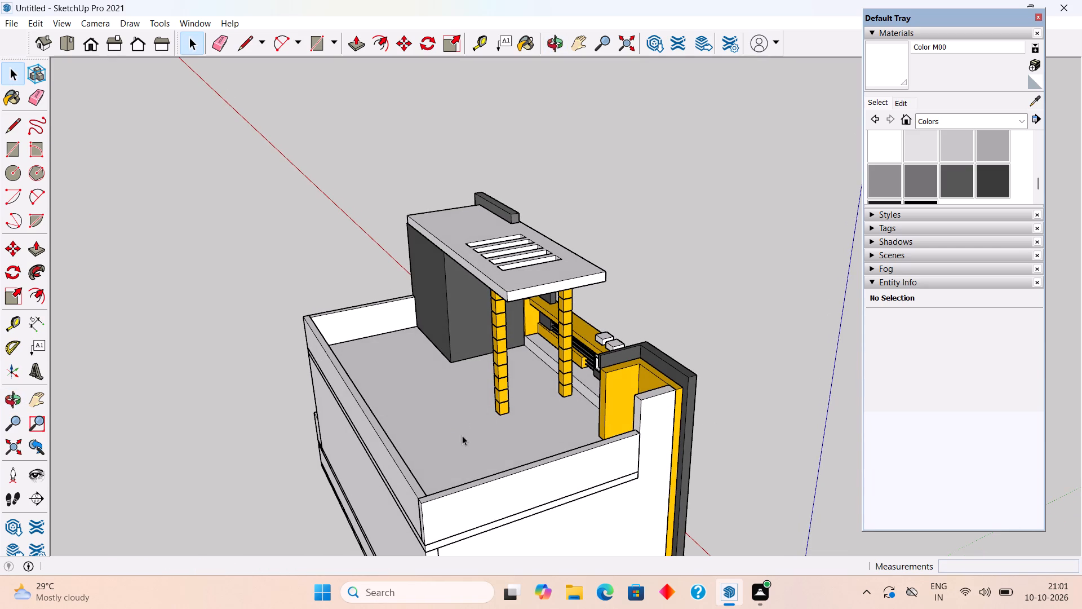
scroll(484, 405, down, 10)
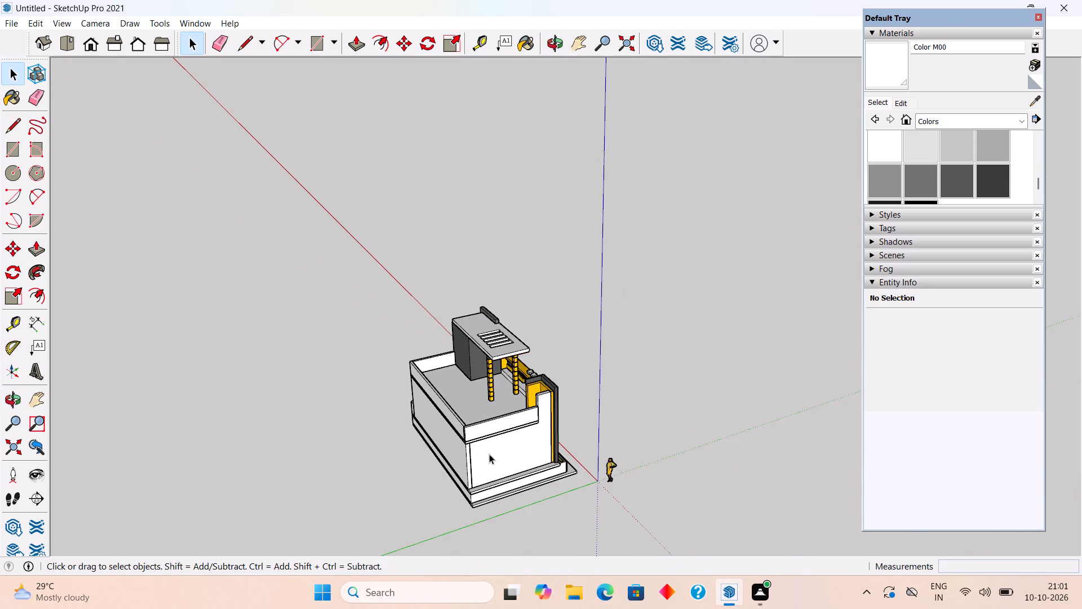
Delete the face inside the white balcony panel opening farther from the tall yellow wall, working from the terrace side.
middle_drag(557, 465, 968, 417)
scroll(627, 388, up, 19)
scroll(344, 338, up, 5)
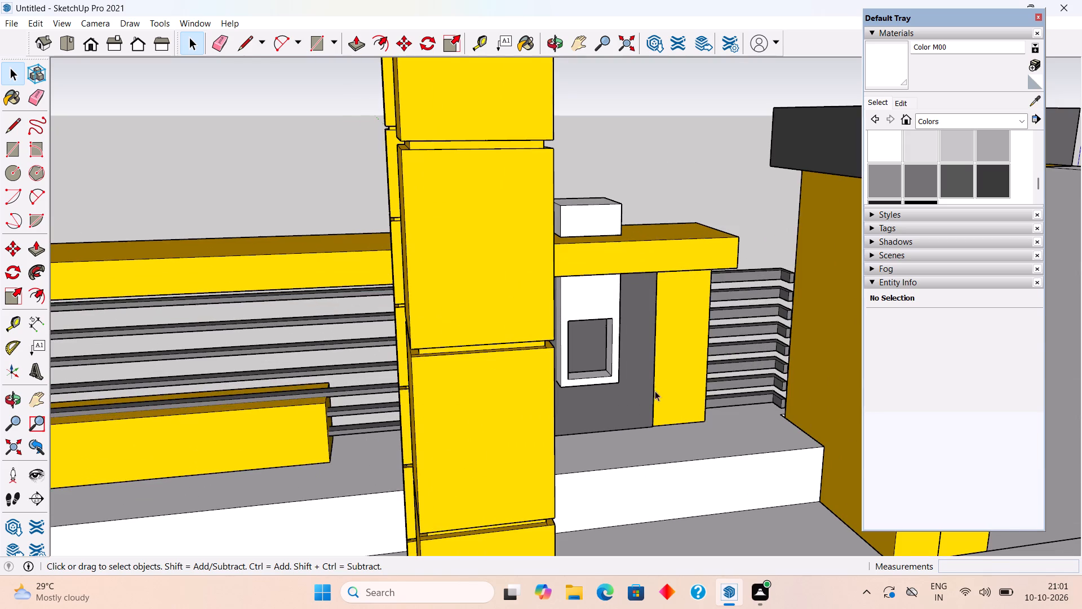
middle_drag(610, 378, 557, 367)
scroll(557, 367, up, 1)
click(492, 350)
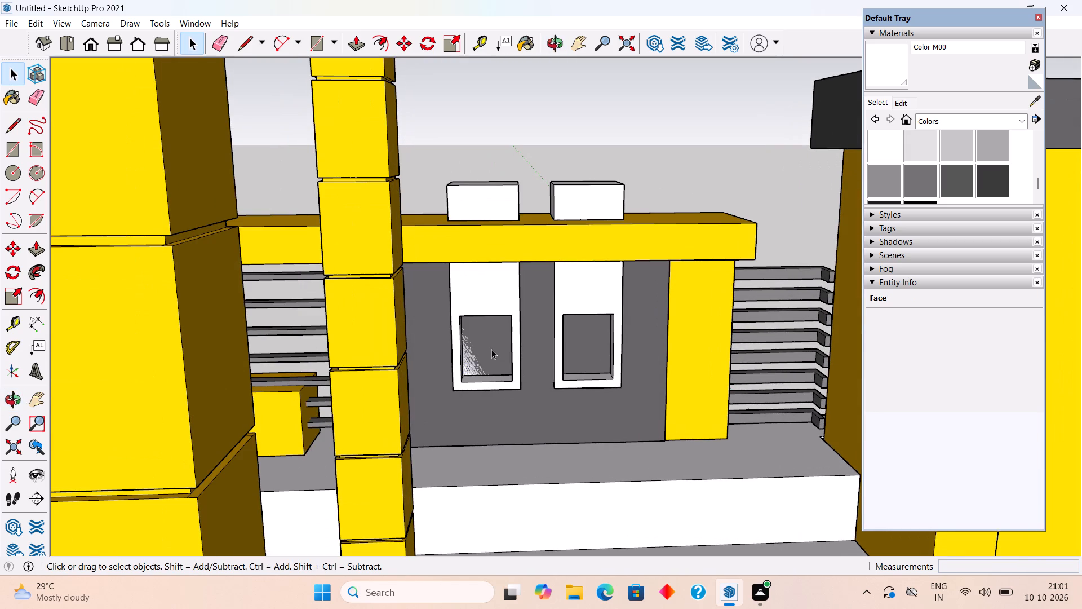
key(Delete)
Inspect the house from the side, from above and from the front, including the roof slab, balcony and boundary fence.
scroll(491, 349, down, 18)
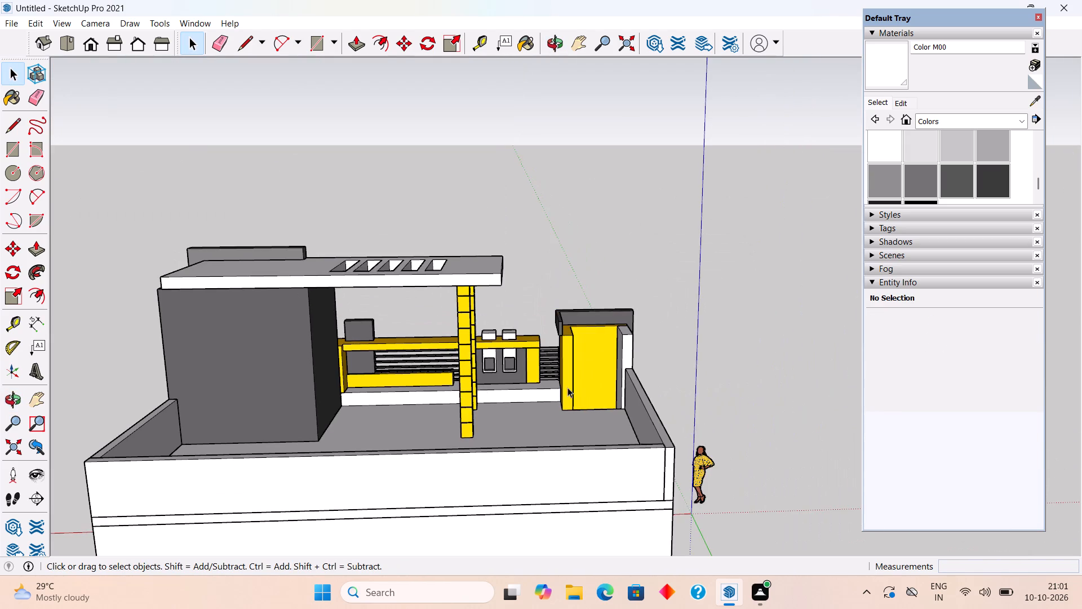
middle_drag(566, 390, 131, 473)
middle_drag(491, 417, 305, 447)
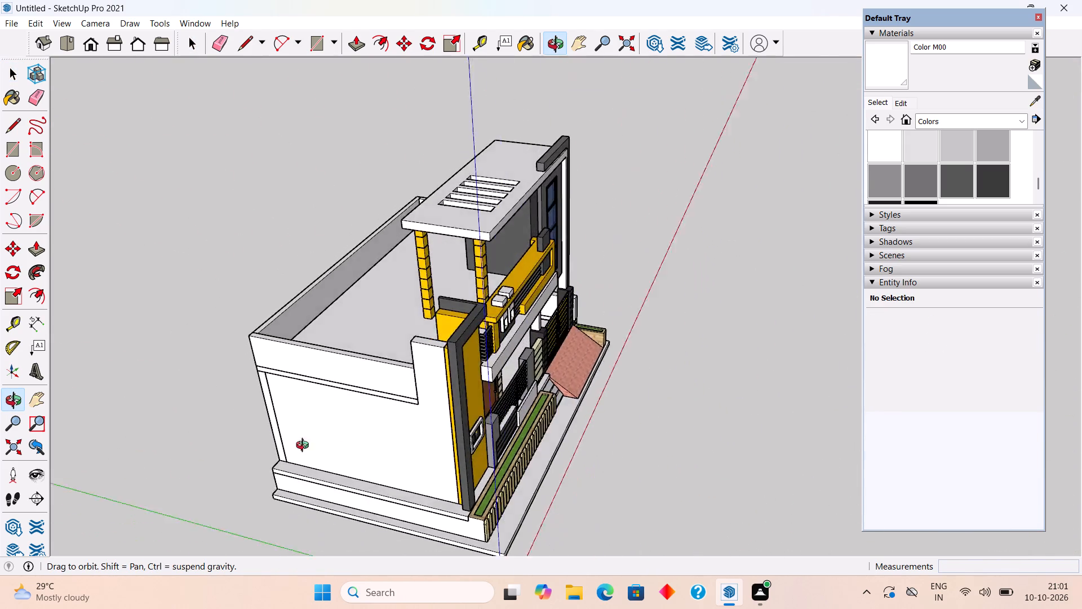
middle_drag(305, 447, 208, 440)
scroll(208, 440, down, 3)
scroll(428, 420, down, 2)
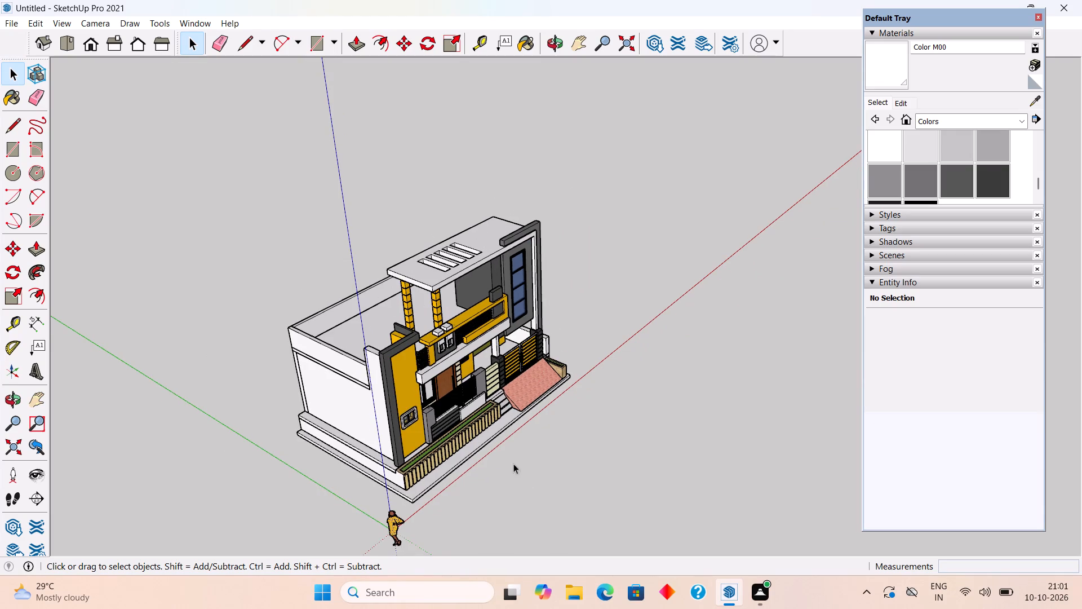
middle_drag(430, 459, 237, 308)
middle_drag(497, 427, 433, 410)
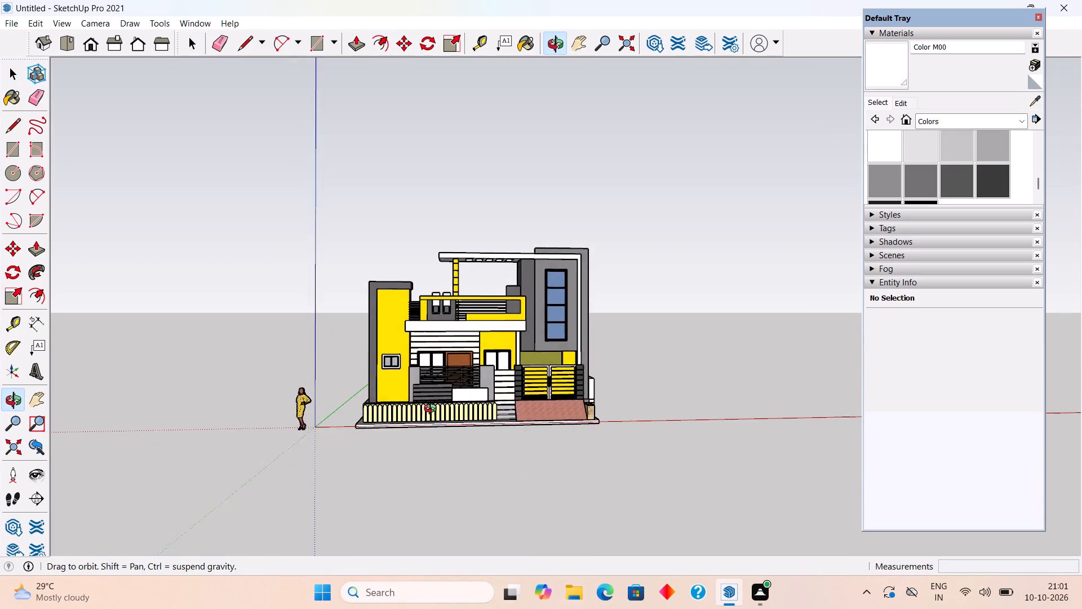
middle_drag(433, 410, 432, 409)
scroll(432, 409, up, 8)
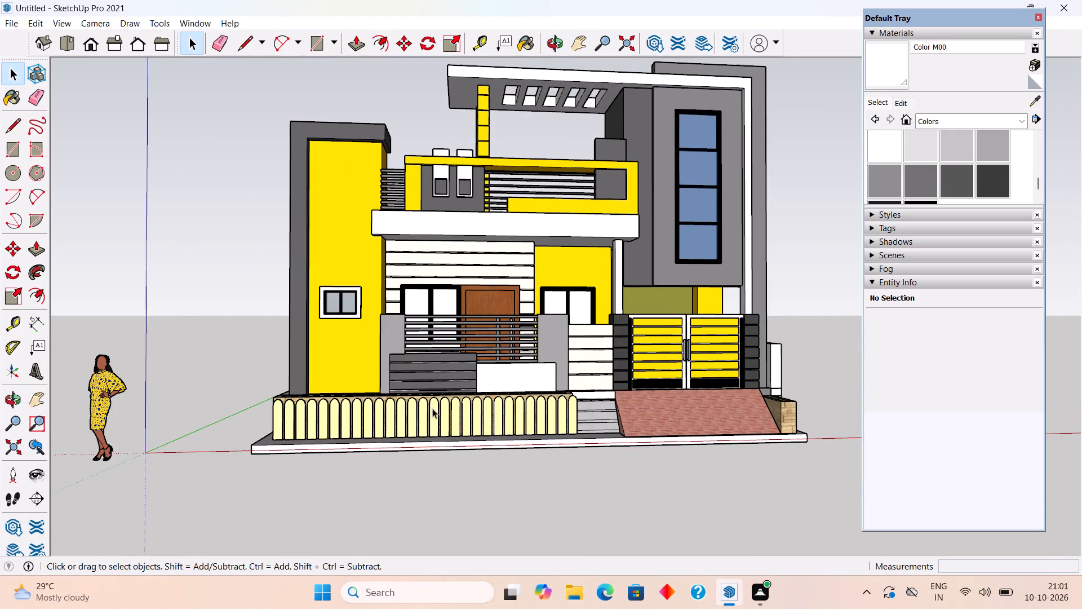
scroll(432, 408, down, 2)
middle_drag(431, 408, 515, 496)
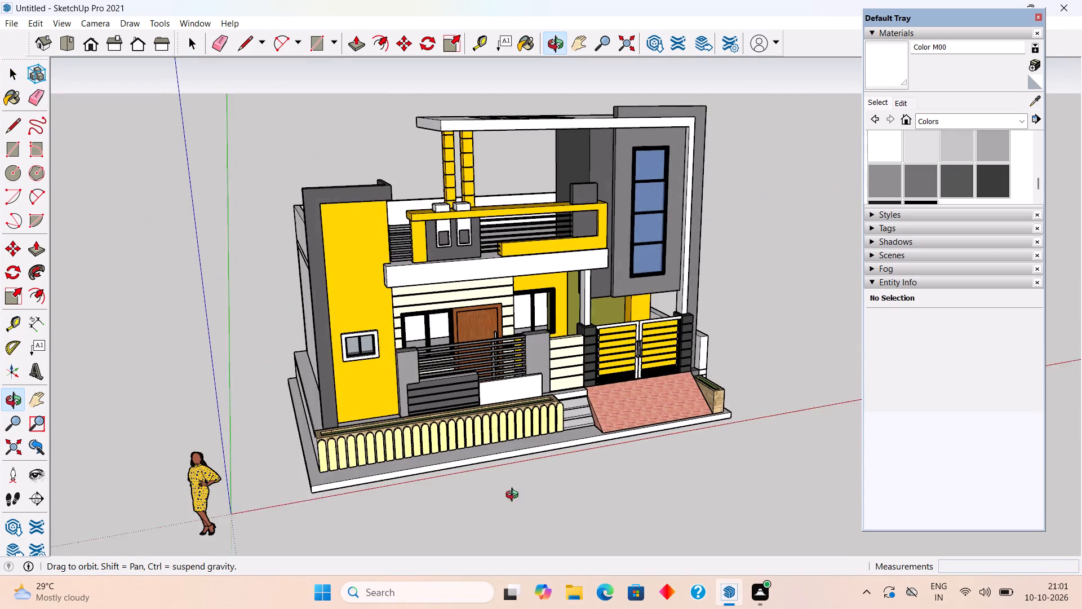
middle_drag(515, 496, 453, 492)
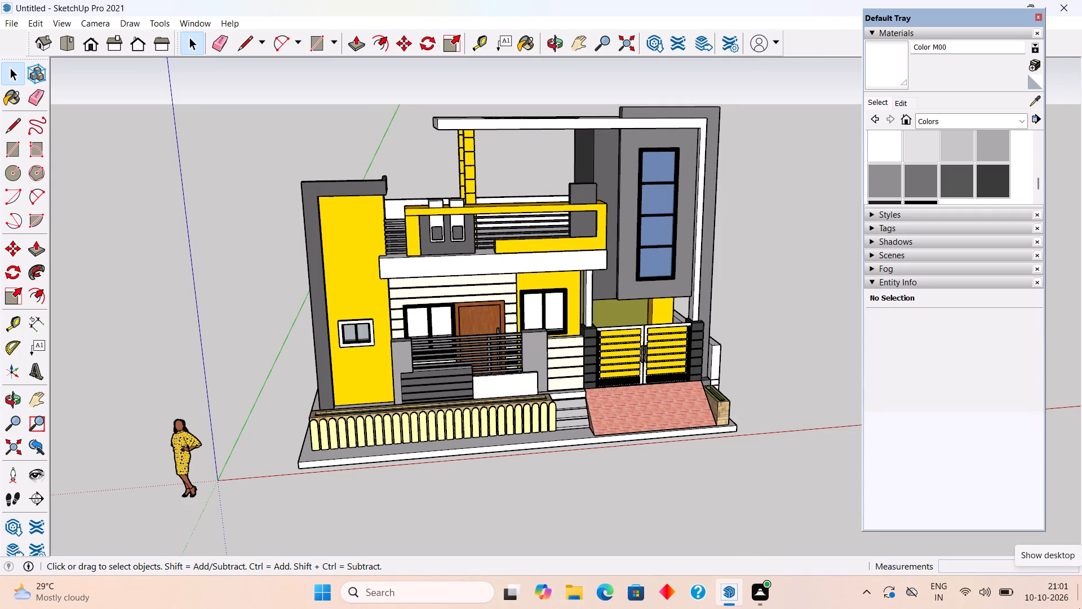
Review the complete exterior from the front, the gate side and above, ending on a low frontal view.
scroll(1081, 156, down, 2)
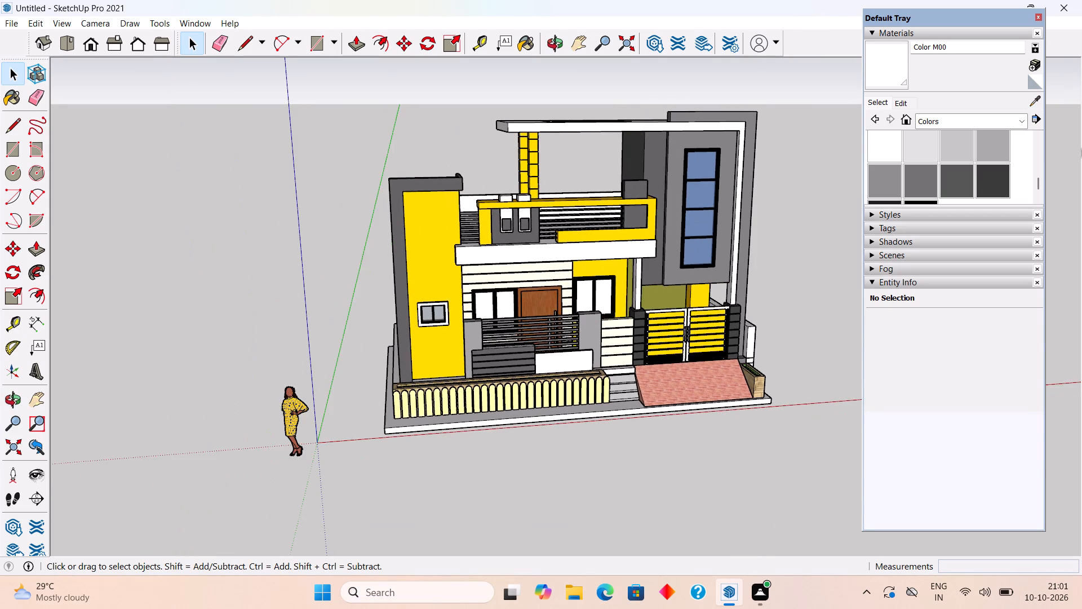
scroll(1081, 147, down, 2)
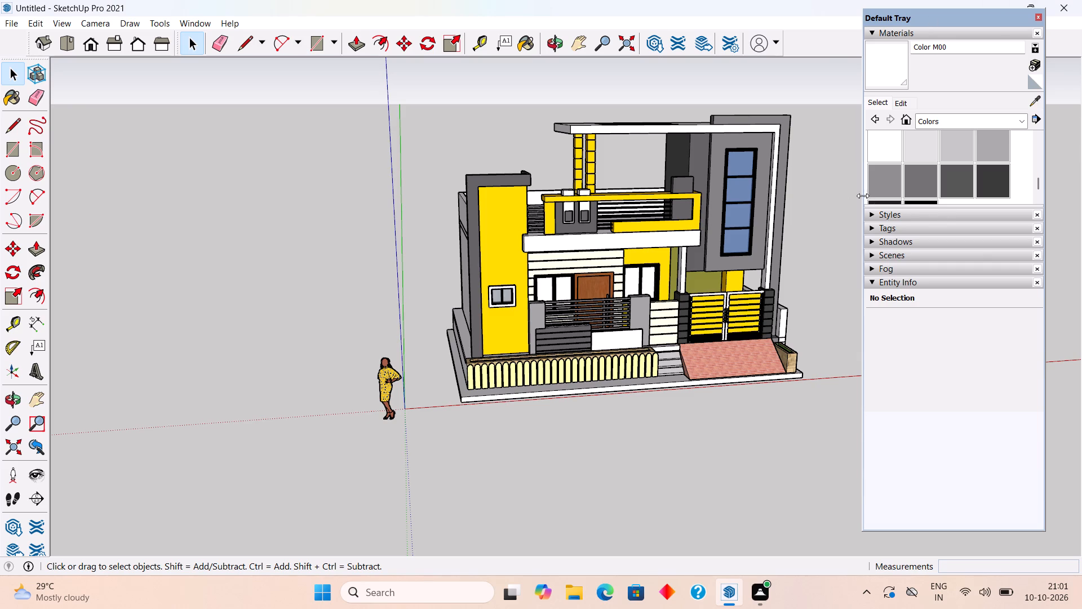
middle_drag(805, 266, 737, 262)
scroll(737, 262, up, 1)
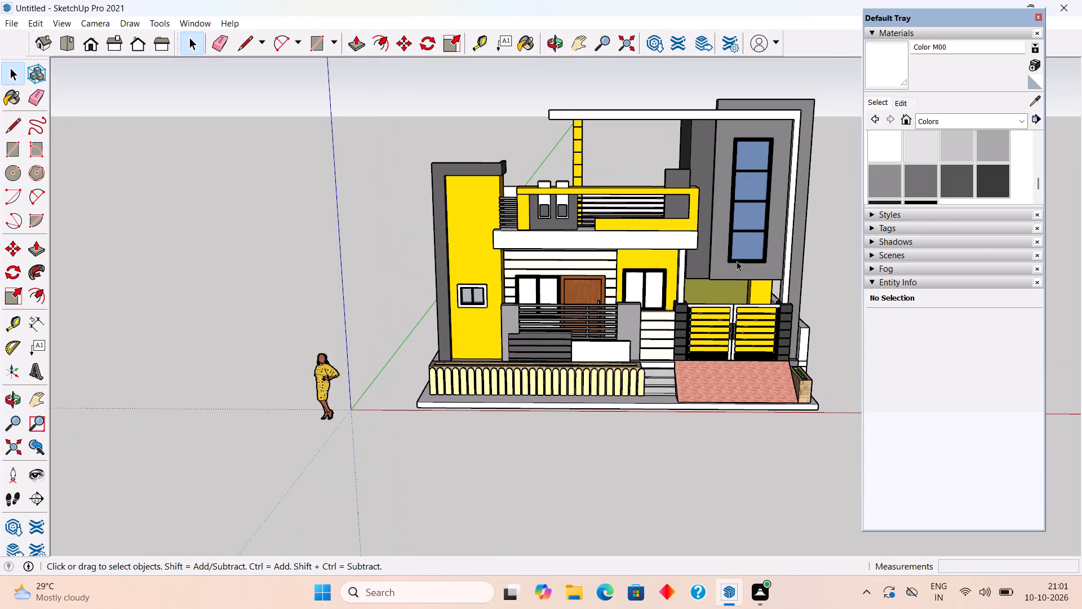
scroll(738, 261, up, 2)
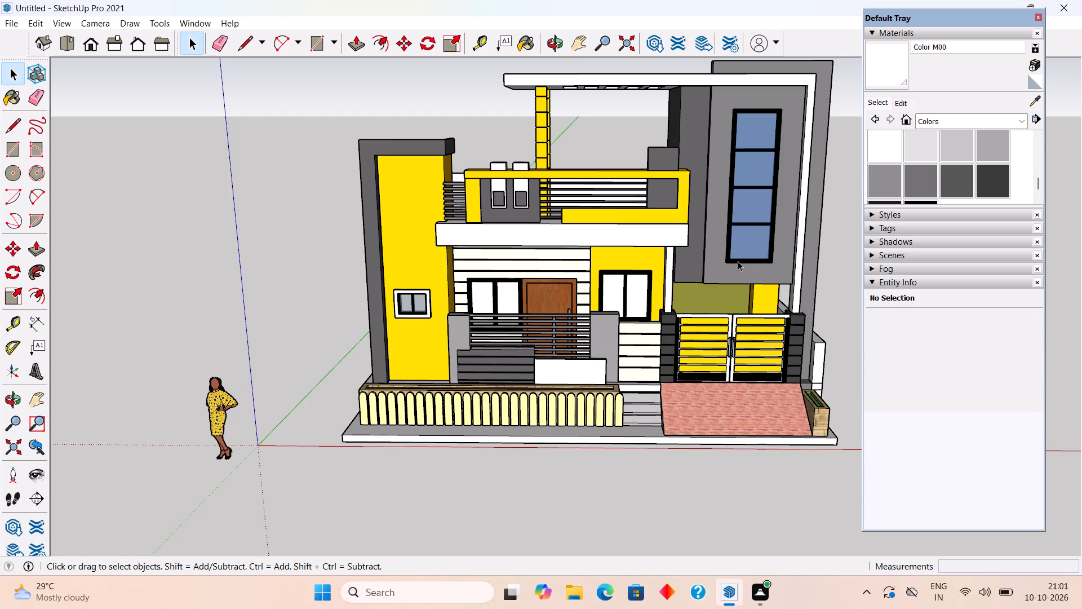
scroll(738, 261, down, 3)
scroll(677, 262, down, 6)
scroll(605, 210, down, 6)
middle_drag(669, 285, 839, 367)
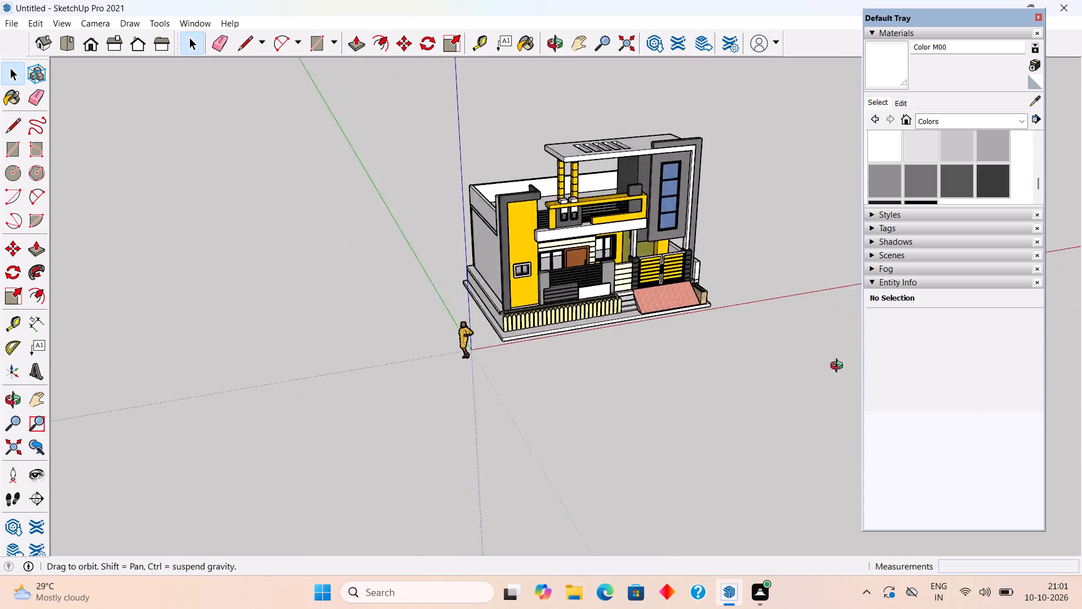
middle_drag(839, 367, 124, 263)
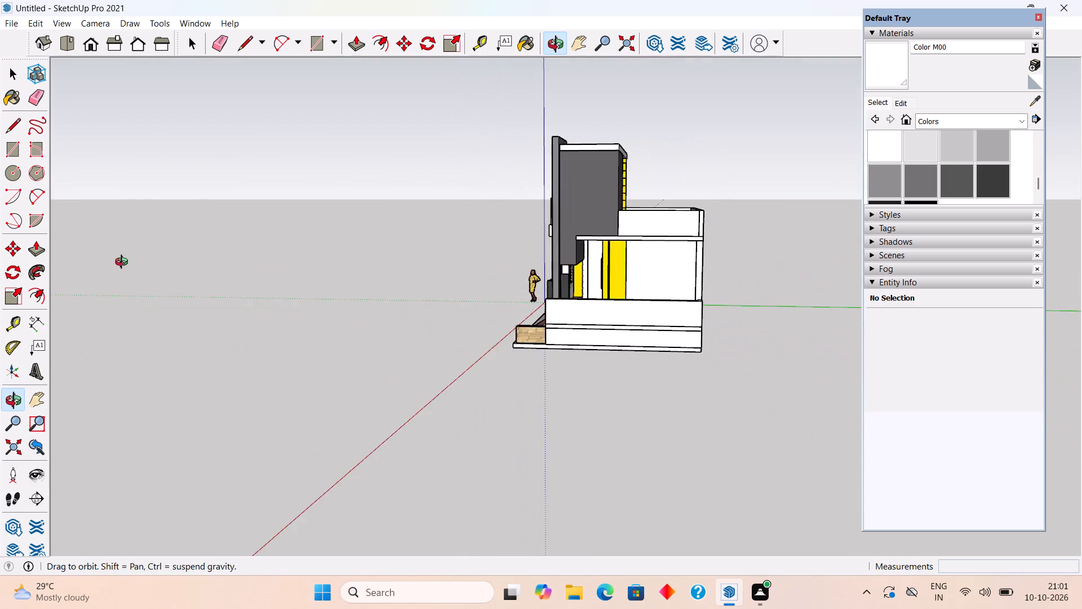
middle_drag(124, 263, 727, 361)
scroll(721, 361, up, 5)
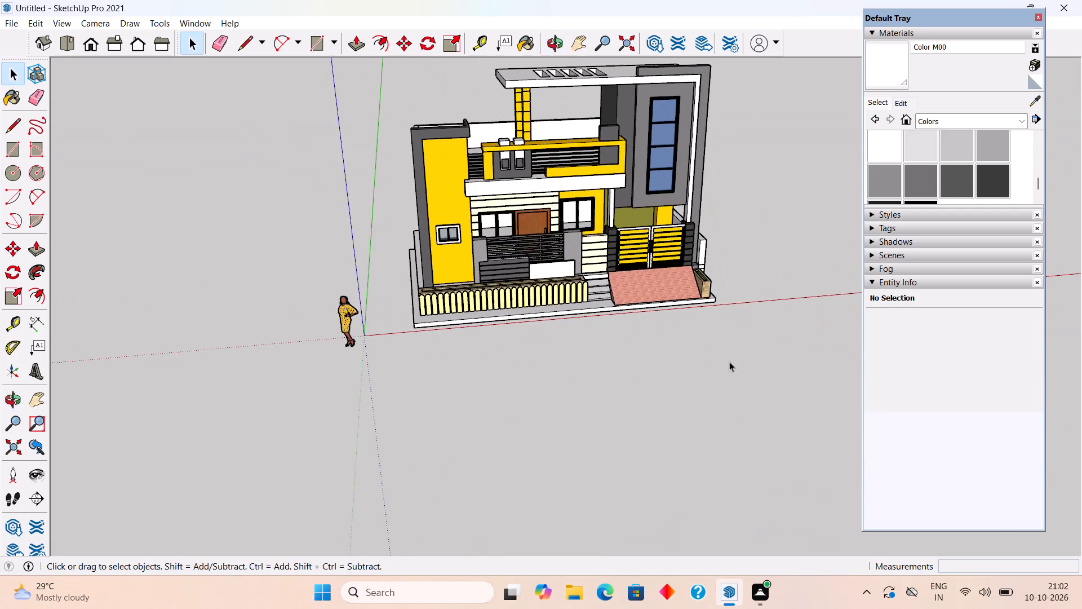
scroll(729, 361, down, 5)
scroll(690, 270, up, 3)
middle_drag(629, 274, 544, 151)
scroll(546, 156, up, 2)
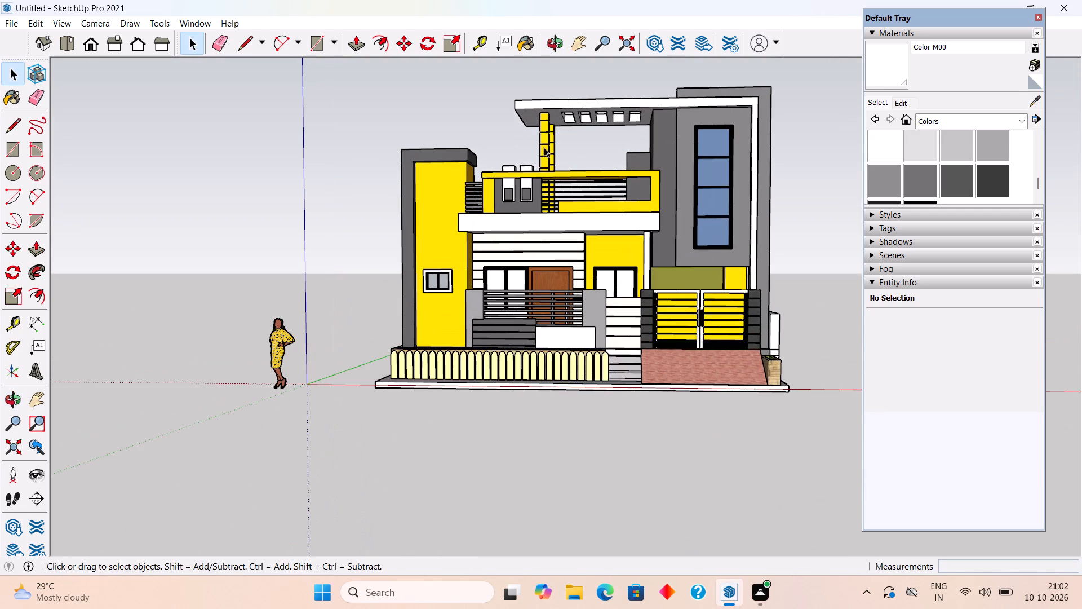
Examine the complete front facade from a low frontal view, including the roof slab, balcony and tall window panel.
middle_drag(637, 310, 640, 289)
scroll(640, 289, up, 3)
scroll(643, 289, down, 2)
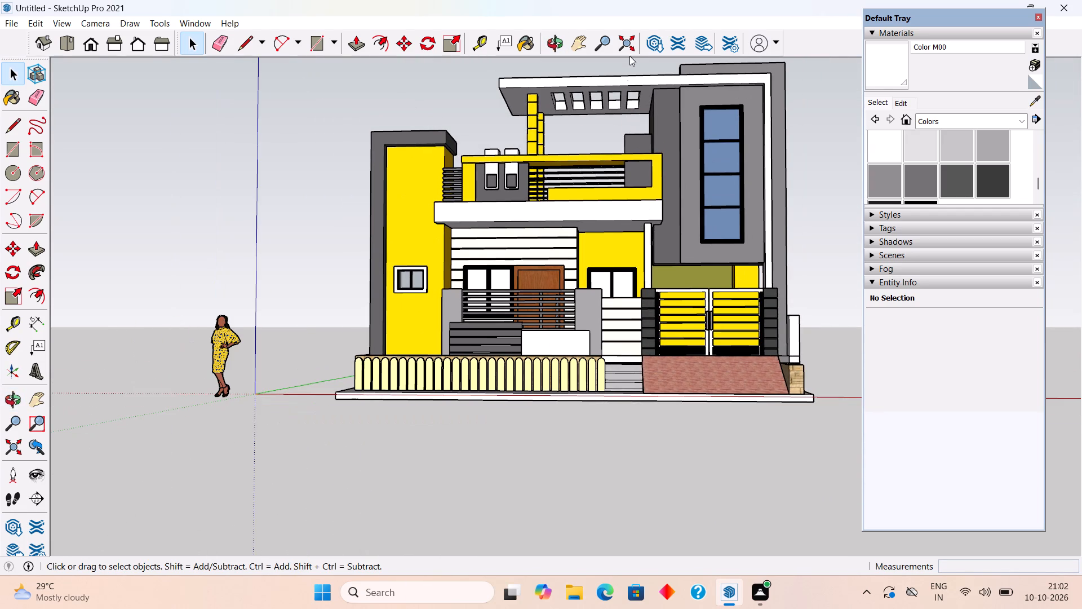
scroll(632, 52, up, 3)
scroll(675, 127, up, 1)
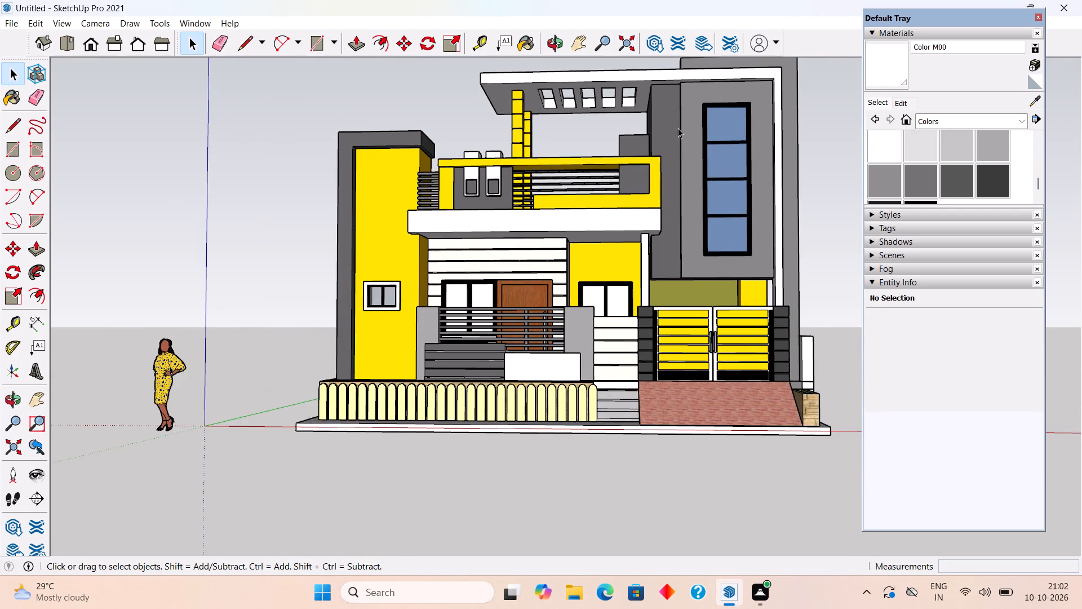
scroll(678, 128, down, 3)
scroll(657, 64, up, 4)
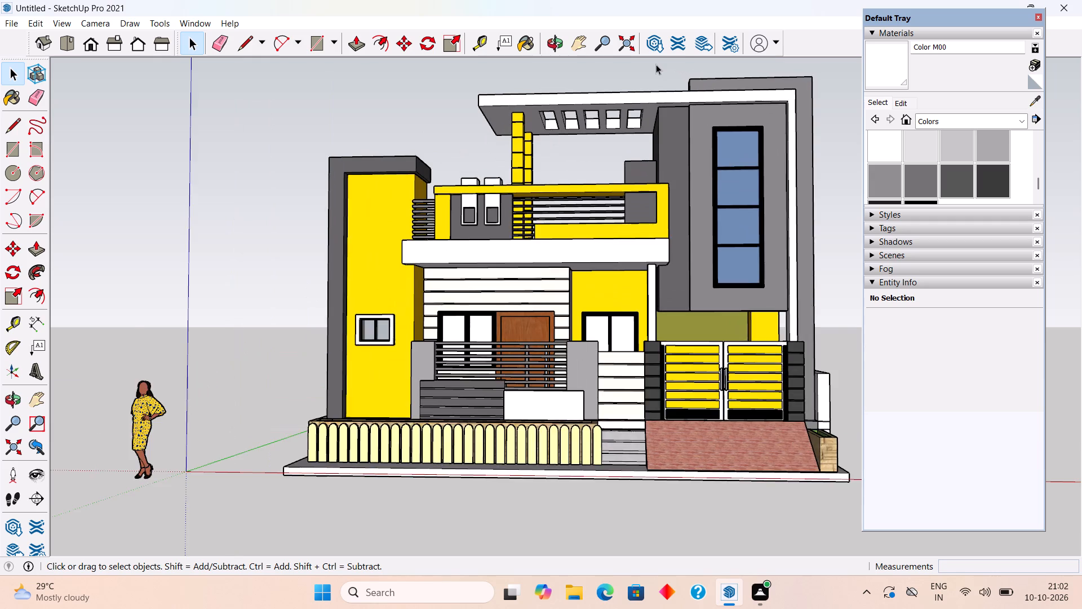
scroll(656, 64, up, 1)
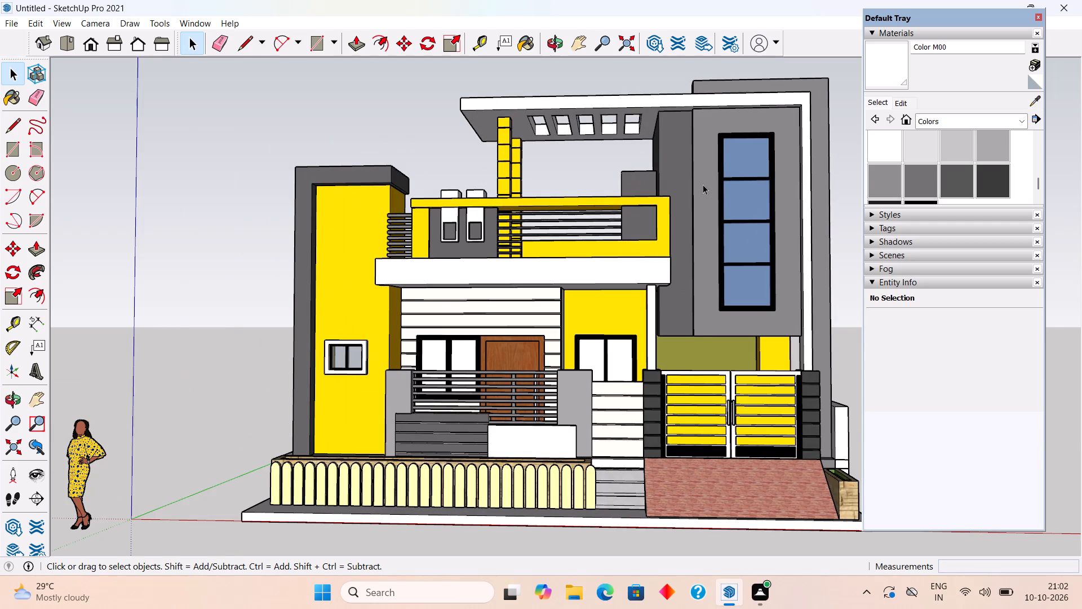
middle_drag(703, 188, 782, 211)
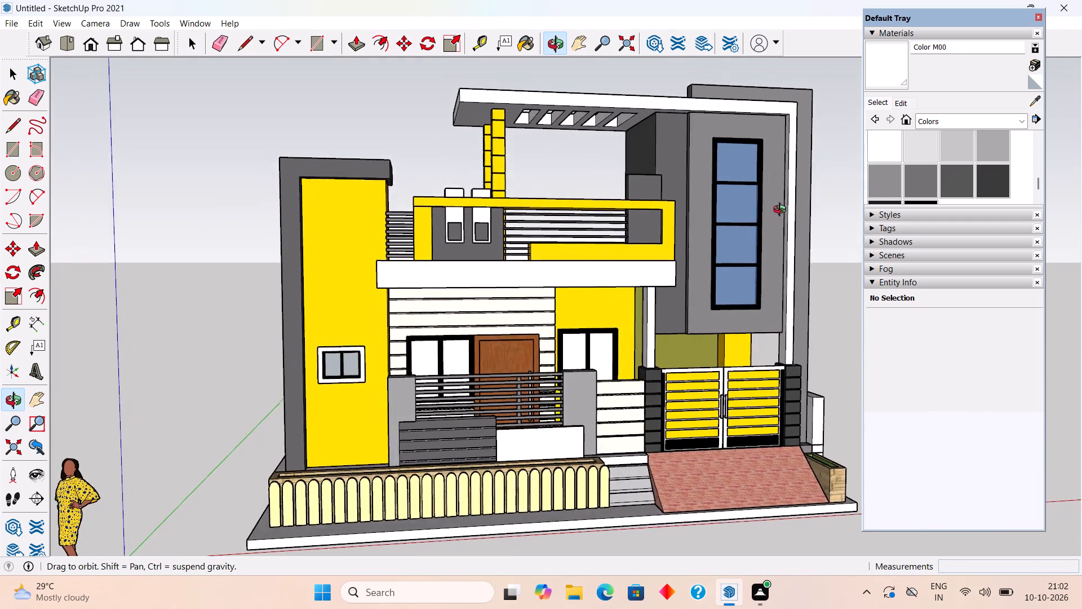
middle_drag(782, 211, 712, 261)
Inspect the porch railing, grey slatted low wall and picket-edged planter up close, returning to the overall front view.
scroll(429, 457, up, 13)
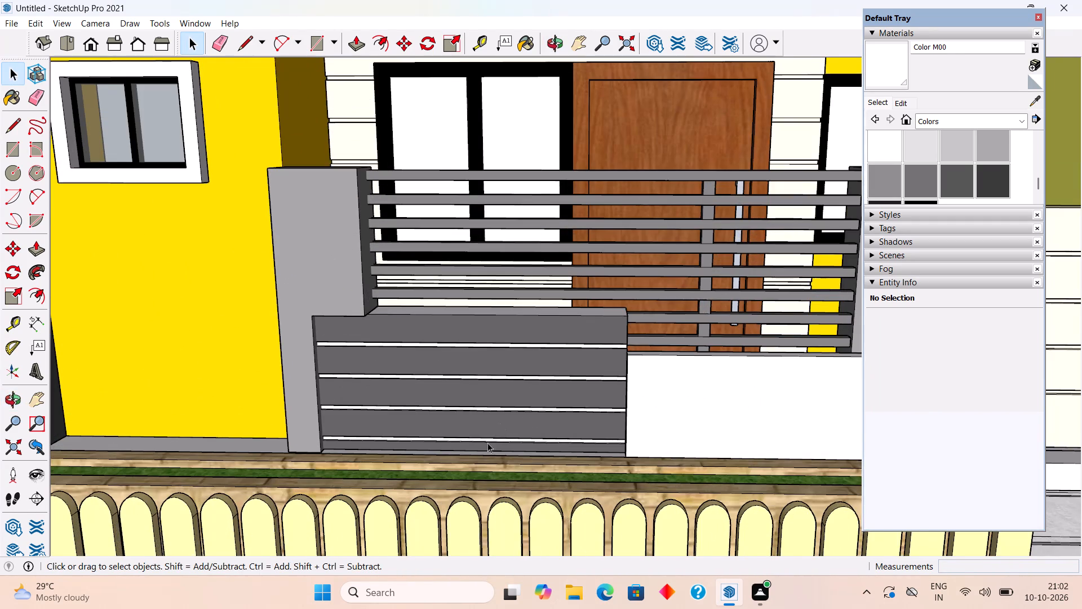
middle_drag(487, 443, 578, 441)
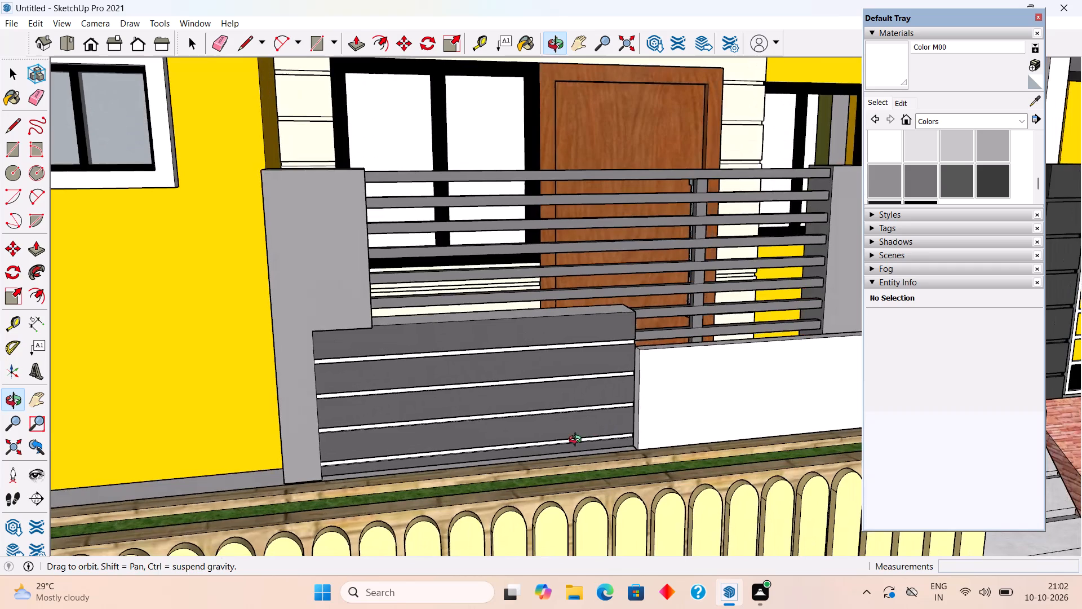
middle_drag(578, 441, 577, 442)
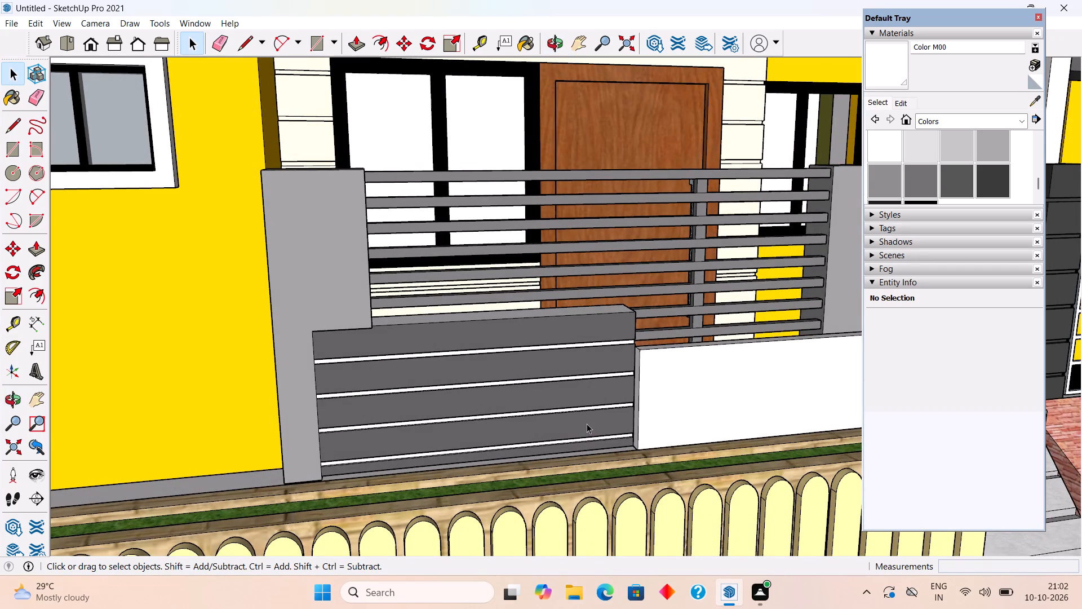
scroll(587, 423, down, 17)
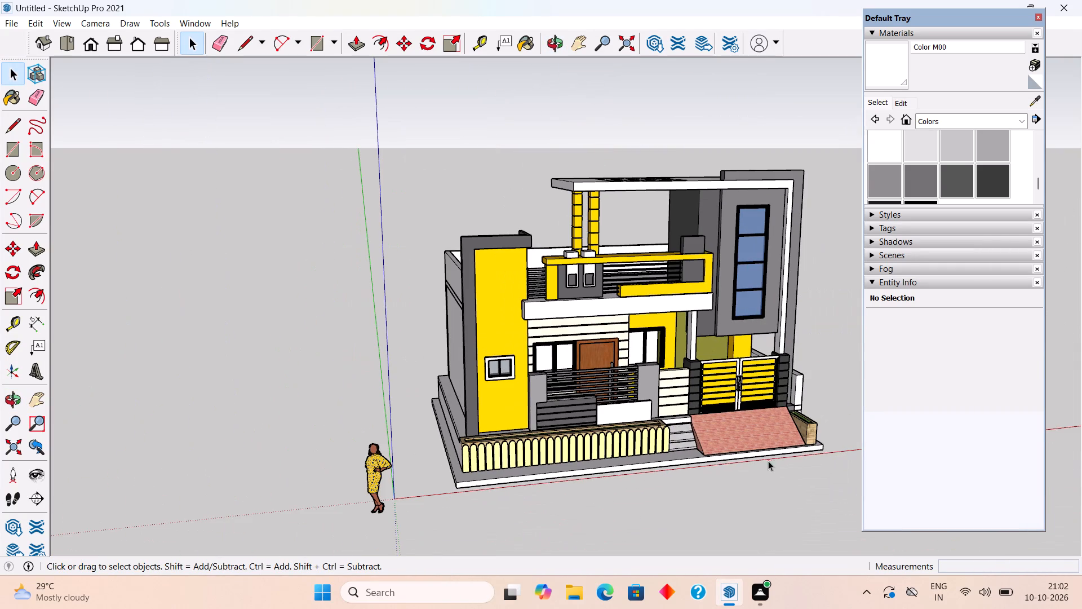
scroll(751, 421, up, 1)
middle_drag(747, 420, 701, 397)
scroll(710, 402, up, 2)
scroll(697, 388, down, 3)
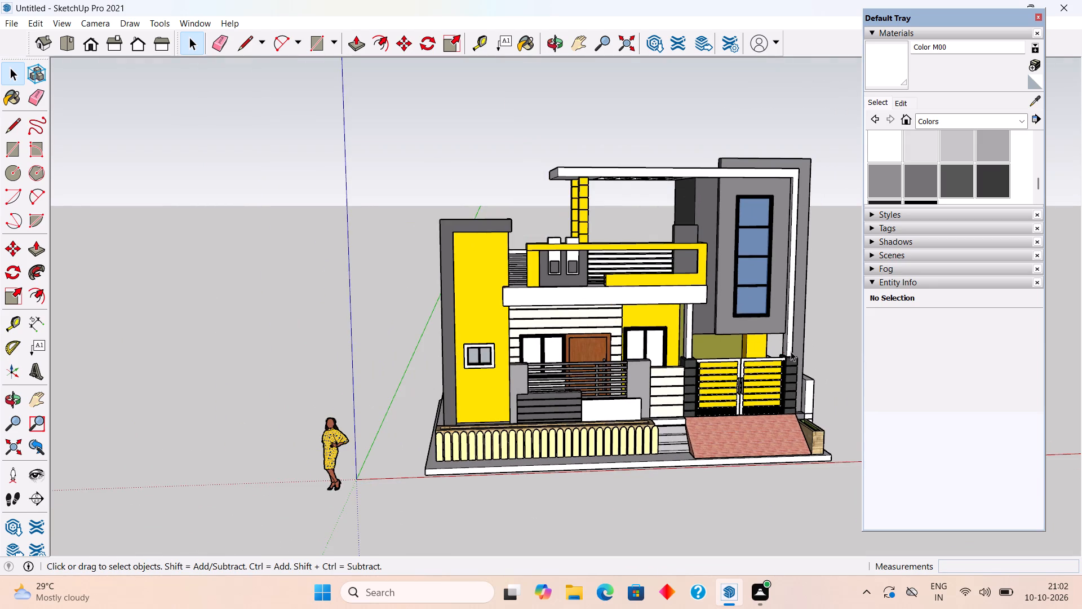
Inspect the yellow entrance gate, its dark pillars, the adjoining striped boundary wall and the brick ramp up close.
middle_drag(791, 351, 629, 376)
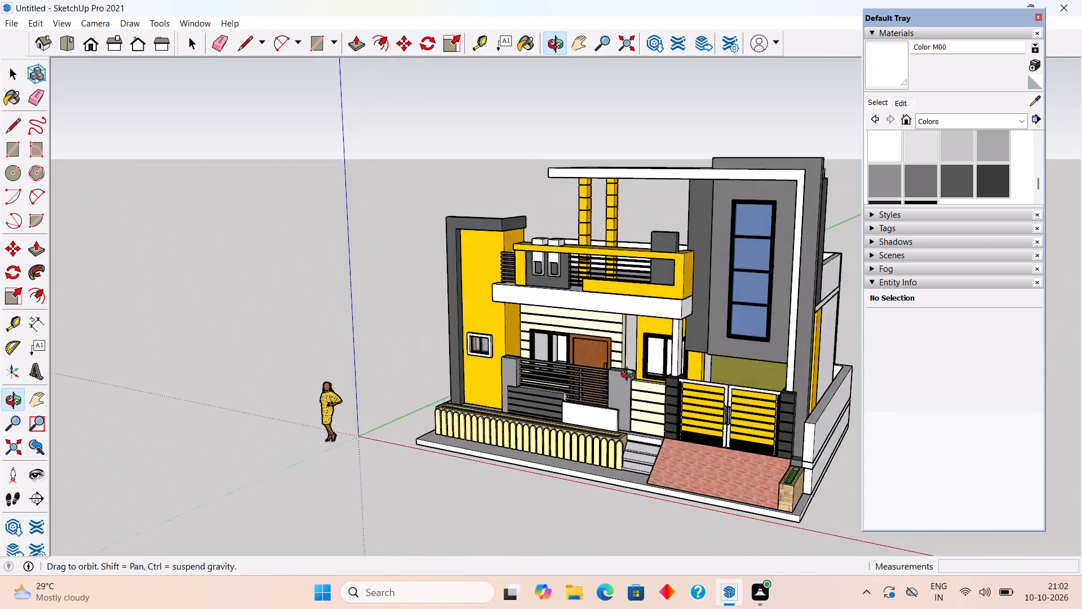
middle_drag(629, 376, 765, 412)
scroll(761, 411, up, 12)
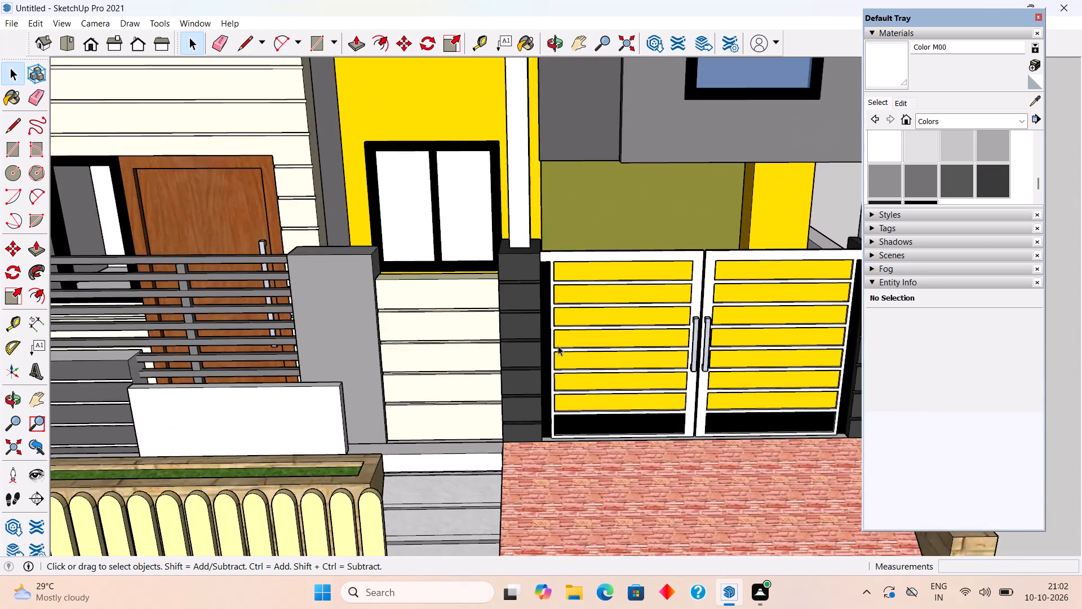
scroll(558, 346, up, 4)
middle_drag(524, 345, 595, 350)
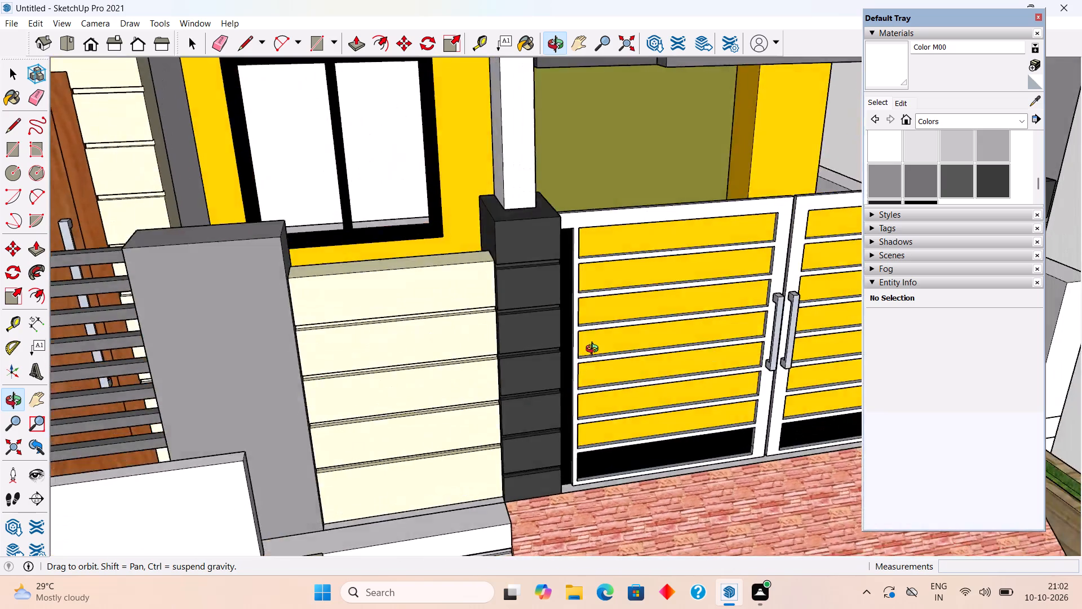
middle_drag(595, 350, 528, 311)
scroll(528, 311, down, 1)
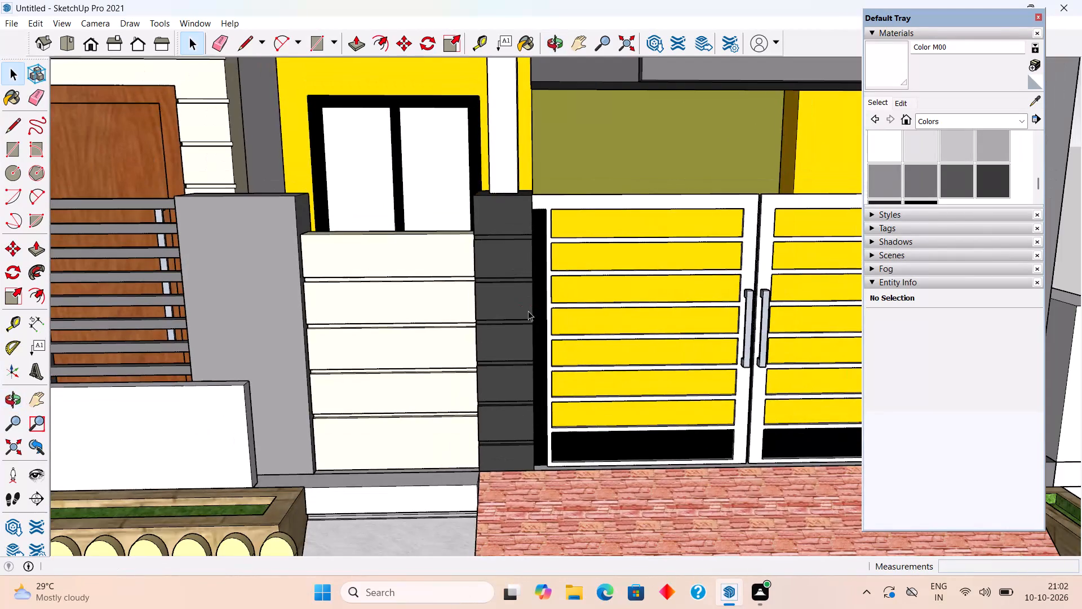
scroll(528, 311, down, 14)
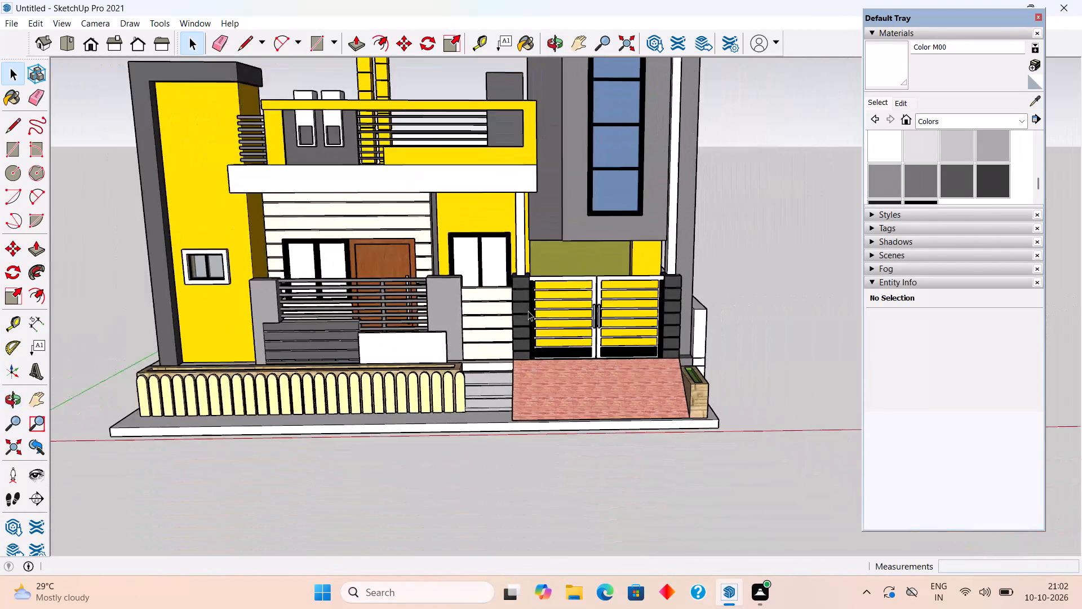
scroll(528, 311, down, 4)
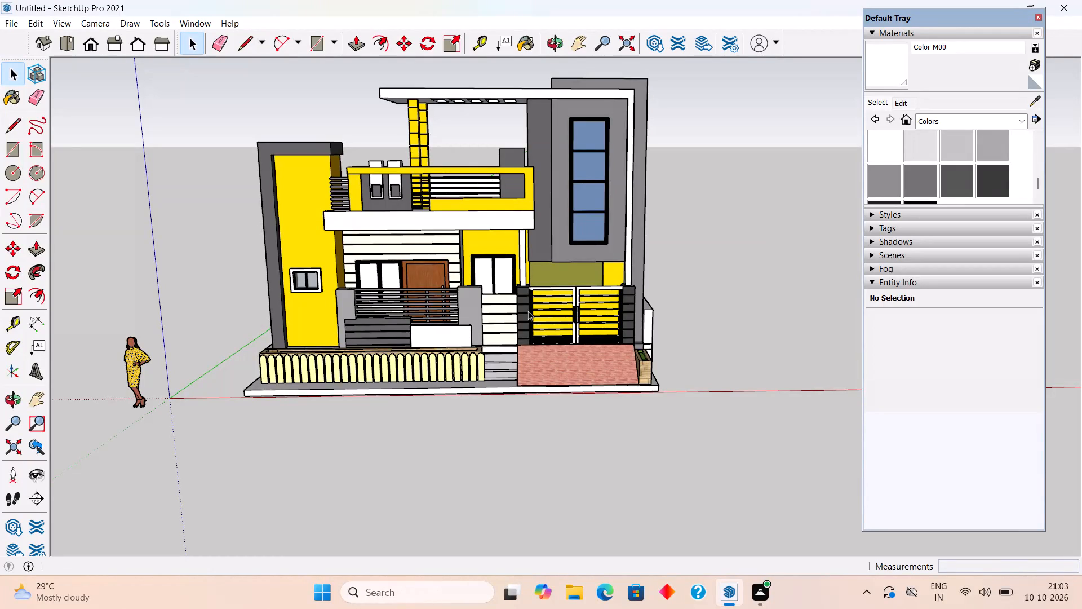
Review the whole house from the front, the gate side, below the base slab and above the roof terrace.
scroll(528, 311, down, 7)
scroll(385, 230, up, 5)
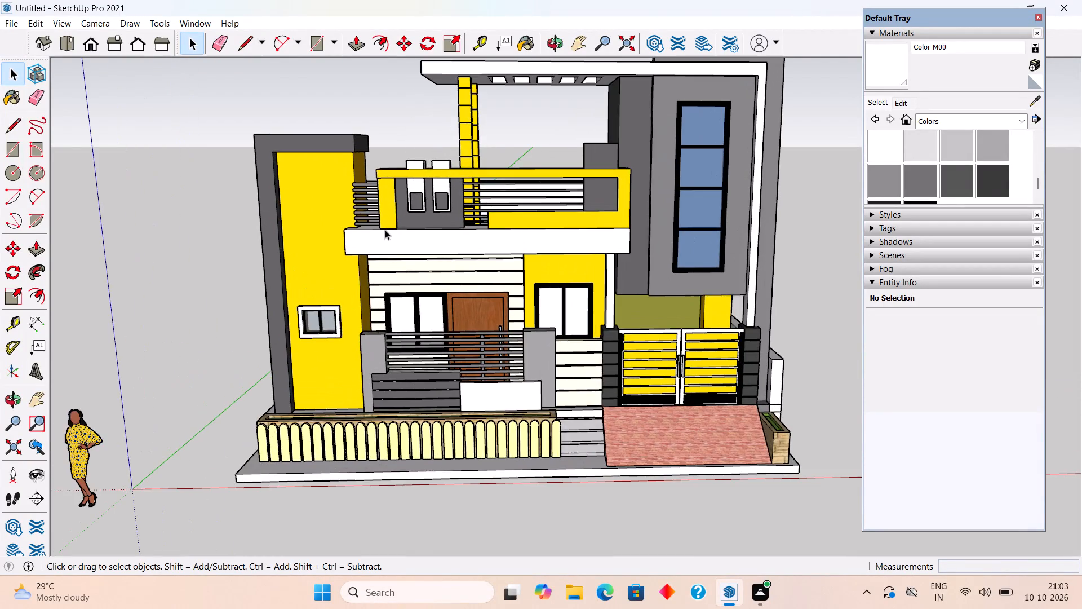
scroll(385, 230, down, 4)
middle_drag(398, 224, 353, 283)
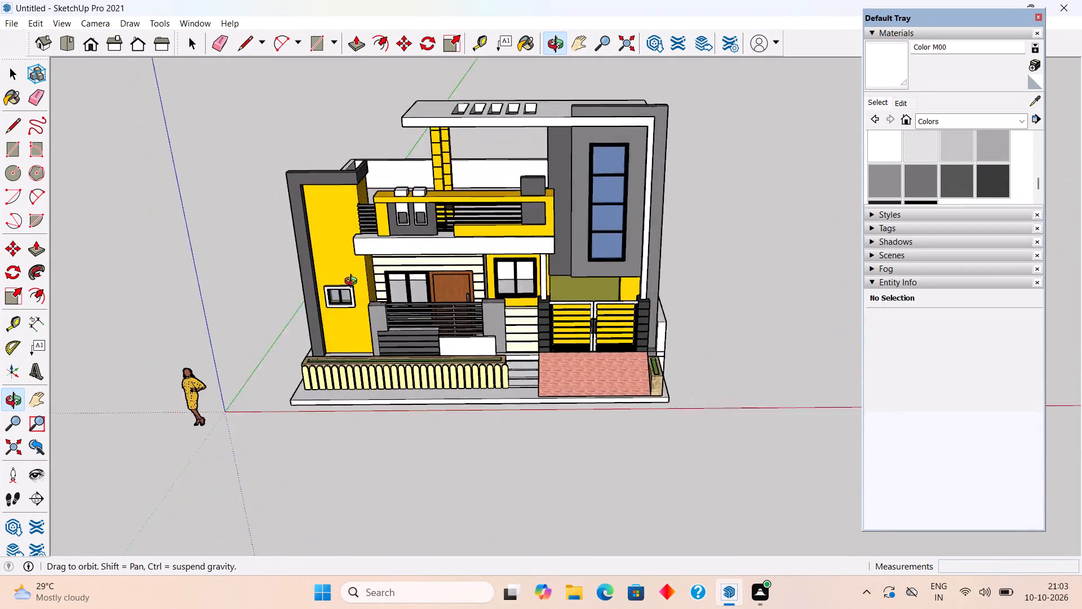
middle_drag(353, 283, 412, 186)
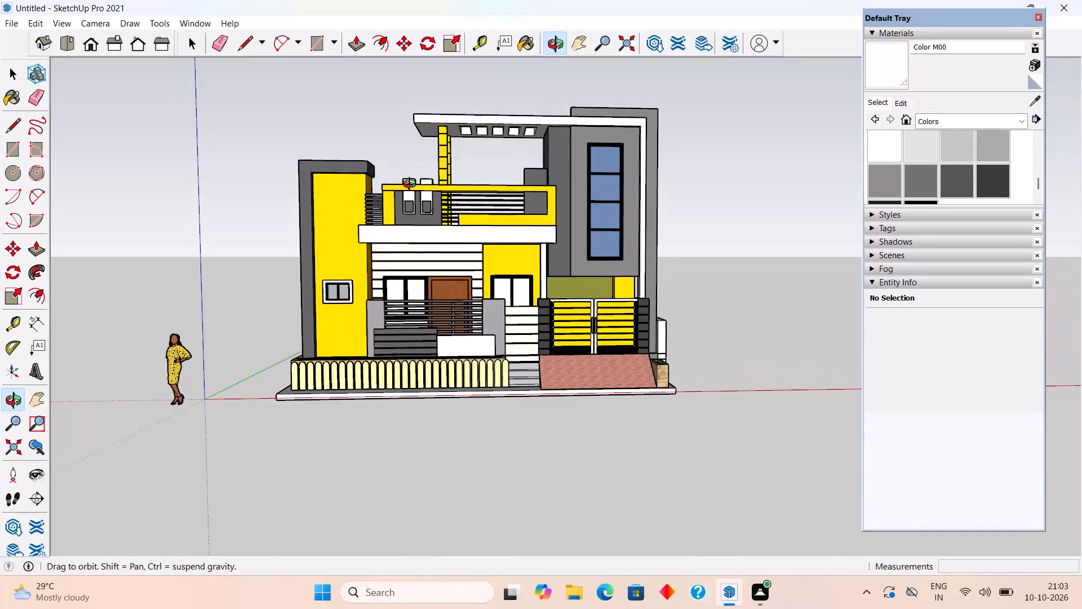
middle_drag(412, 186, 411, 187)
scroll(418, 206, up, 1)
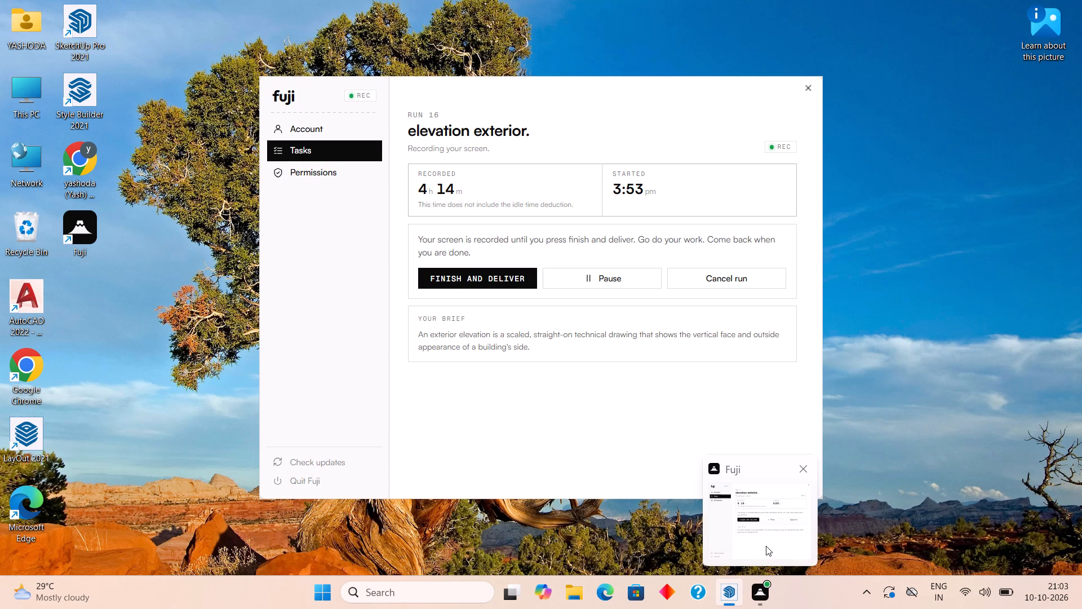
scroll(550, 401, down, 2)
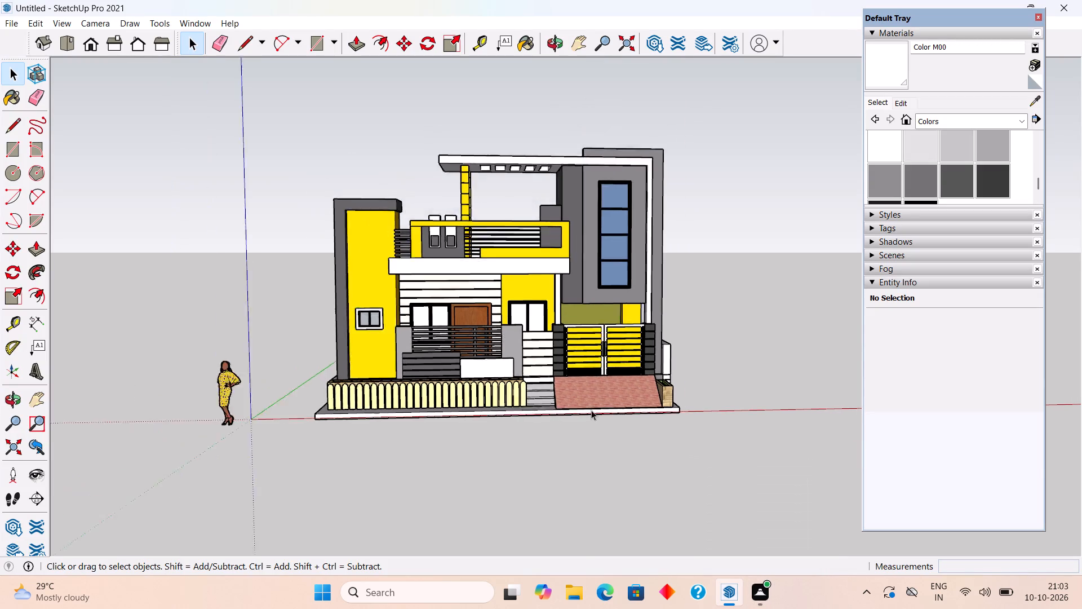
scroll(591, 410, down, 2)
middle_drag(627, 373, 0, 395)
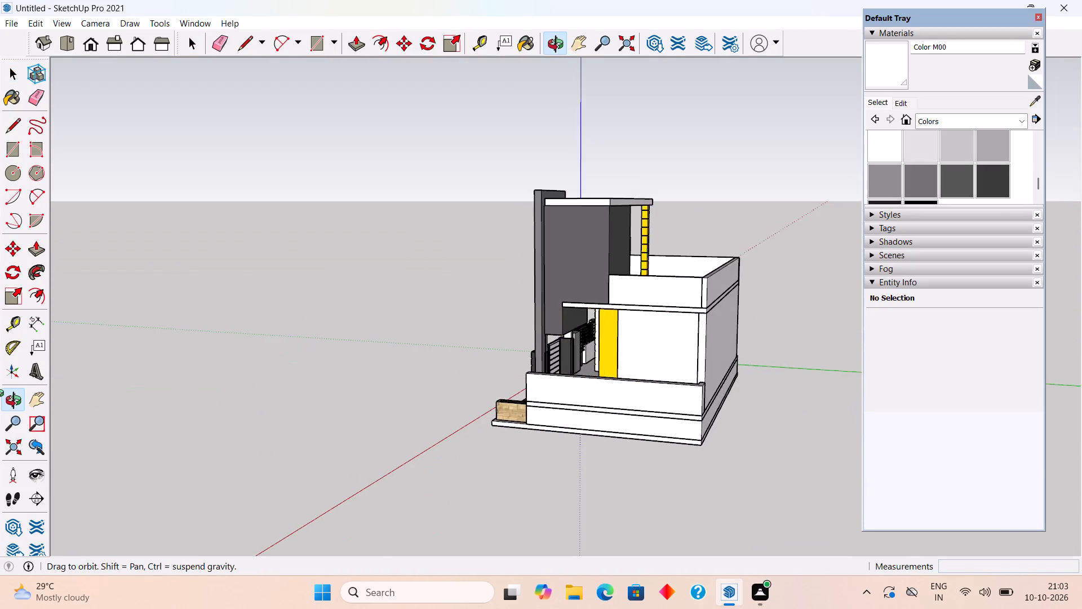
middle_drag(0, 395, 687, 166)
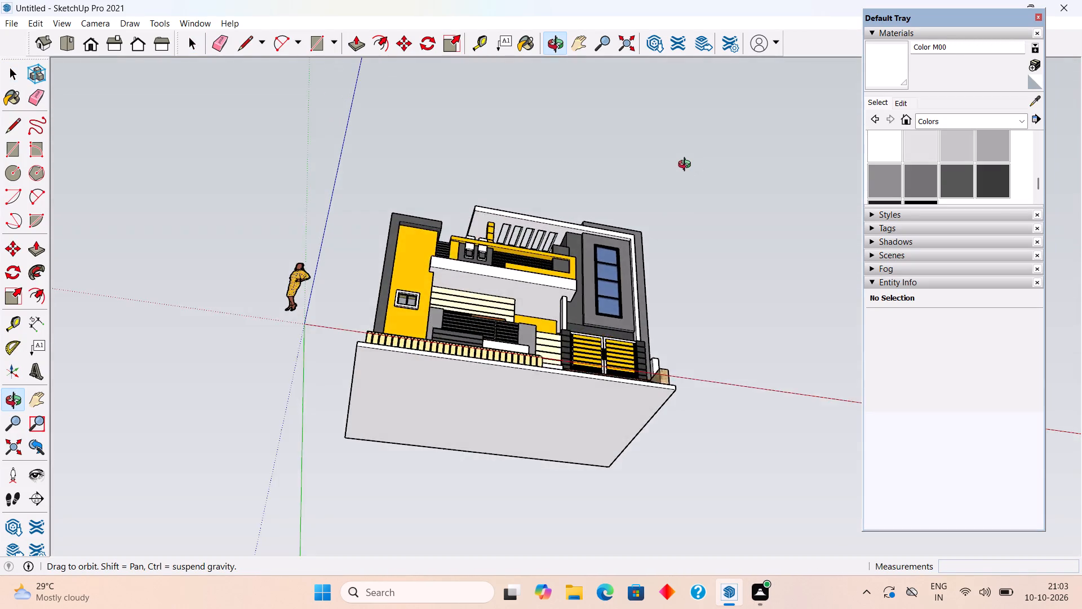
middle_drag(687, 166, 384, 401)
middle_drag(737, 245, 480, 305)
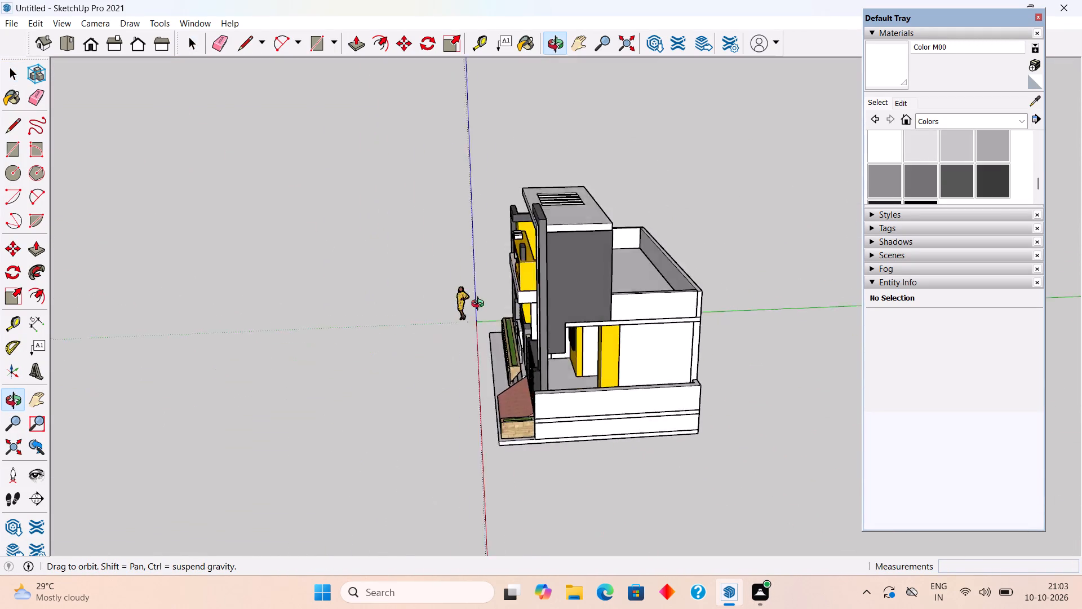
middle_drag(480, 305, 503, 423)
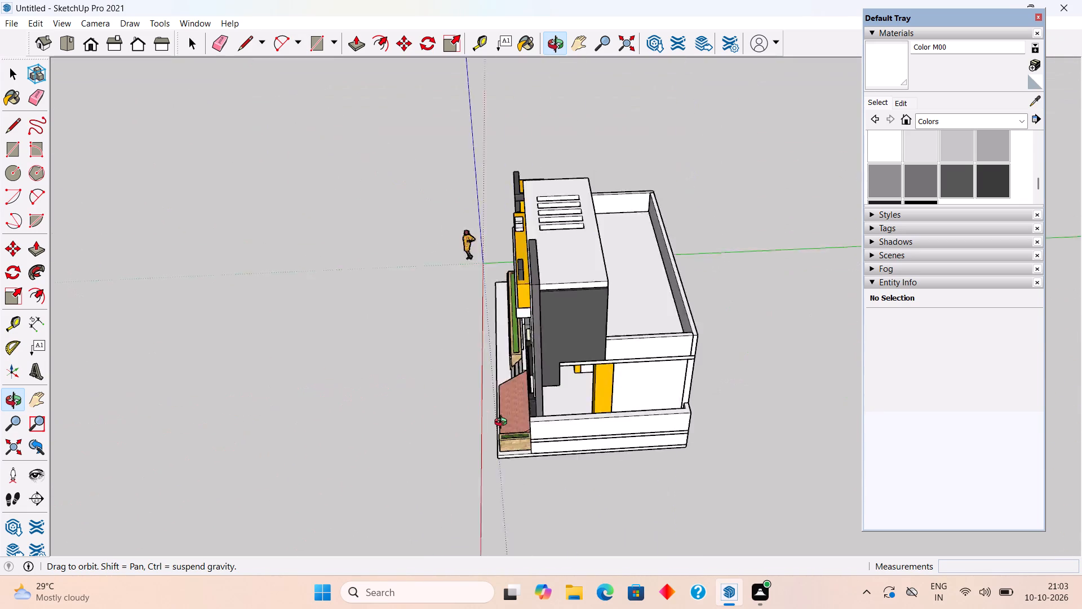
middle_drag(503, 423, 725, 343)
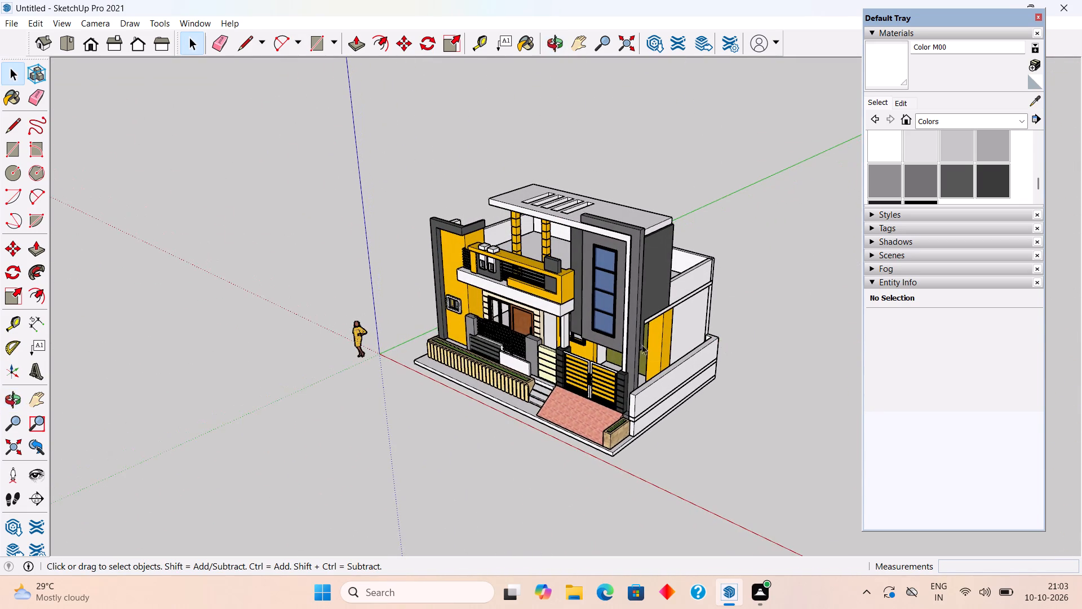
Inspect the slotted roof slab, yellow columns, balcony and grey window tower from above and from the gate side.
scroll(564, 427, up, 6)
scroll(564, 427, down, 1)
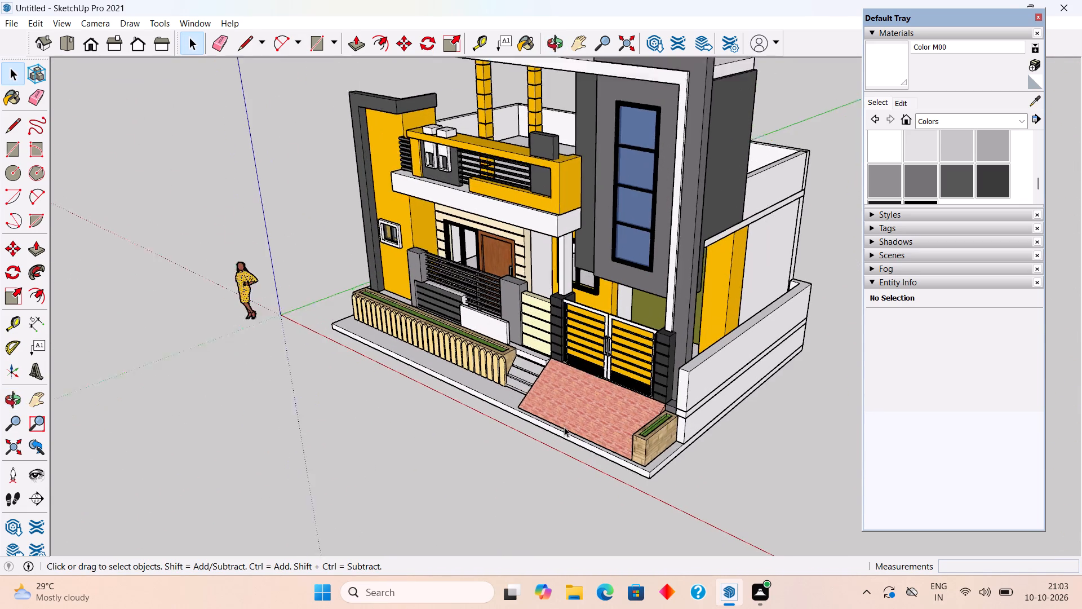
scroll(564, 427, down, 3)
scroll(610, 156, up, 9)
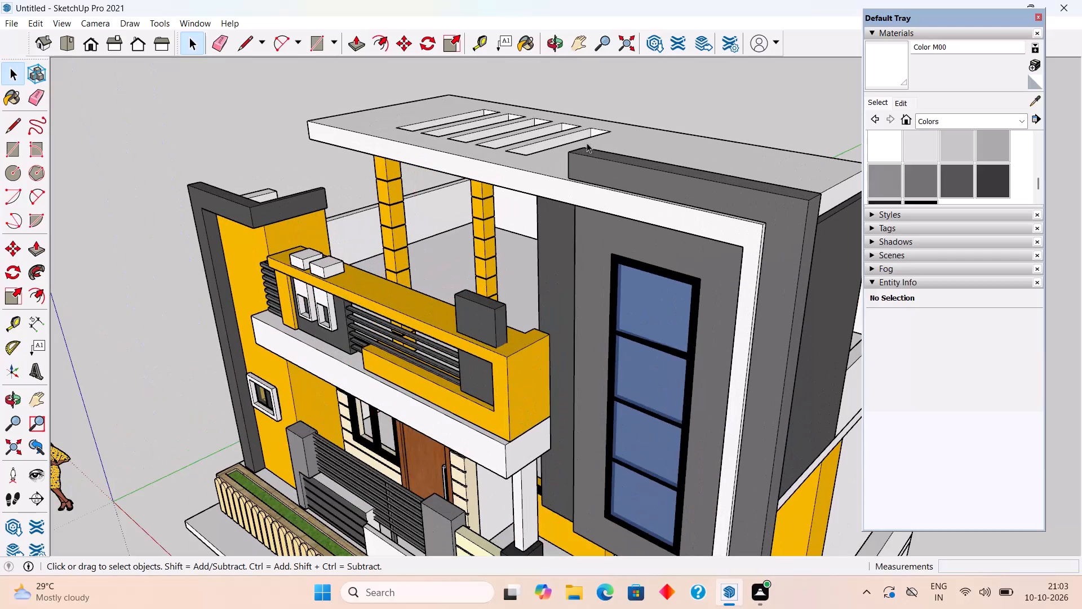
middle_drag(490, 222, 347, 132)
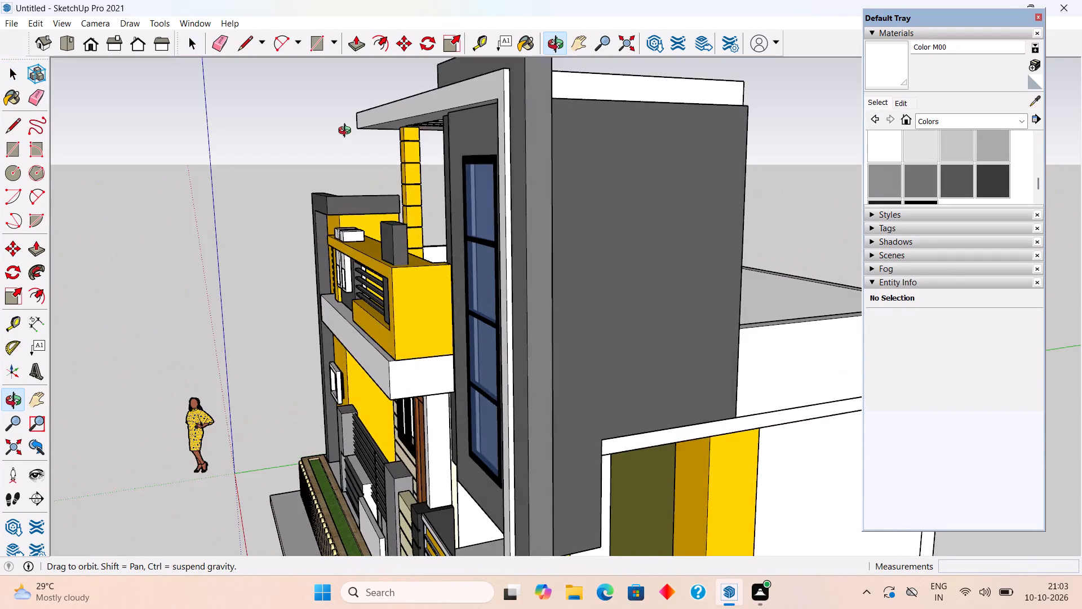
middle_drag(347, 132, 574, 139)
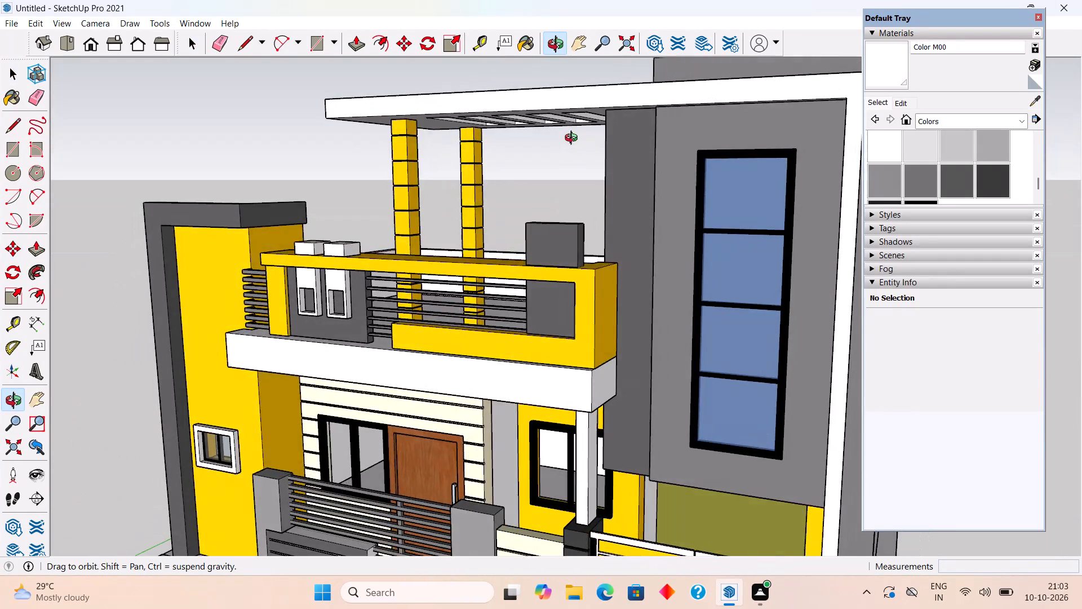
middle_drag(574, 139, 598, 139)
scroll(602, 142, up, 1)
scroll(606, 148, down, 2)
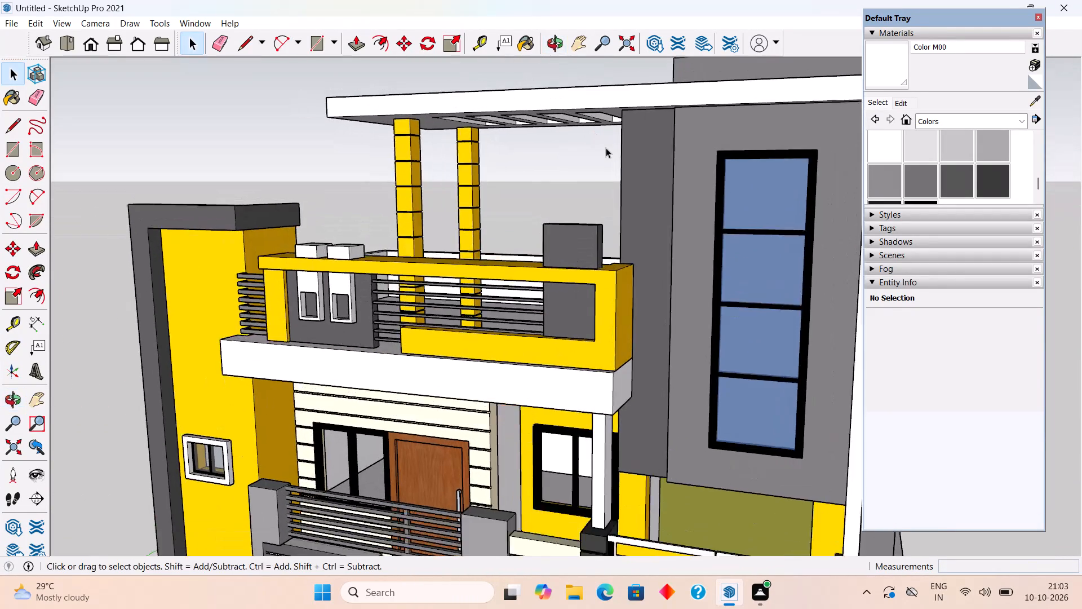
scroll(606, 148, down, 6)
Review the front and plain side wall, and examine the small framed window in the tall yellow wall up close.
middle_drag(670, 426, 830, 394)
scroll(829, 394, up, 2)
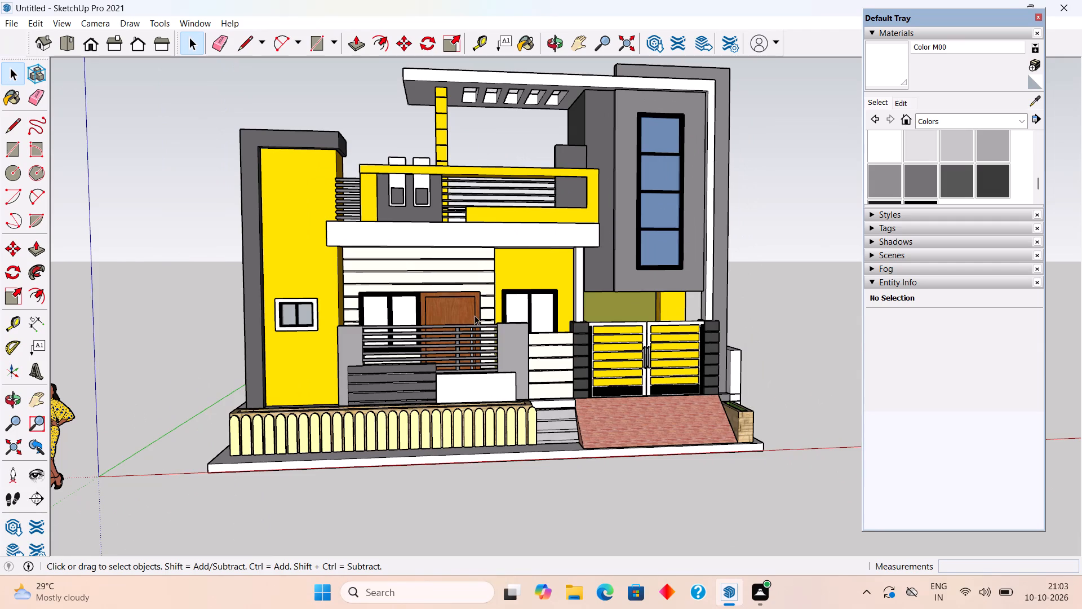
scroll(475, 315, down, 8)
middle_drag(596, 354, 829, 394)
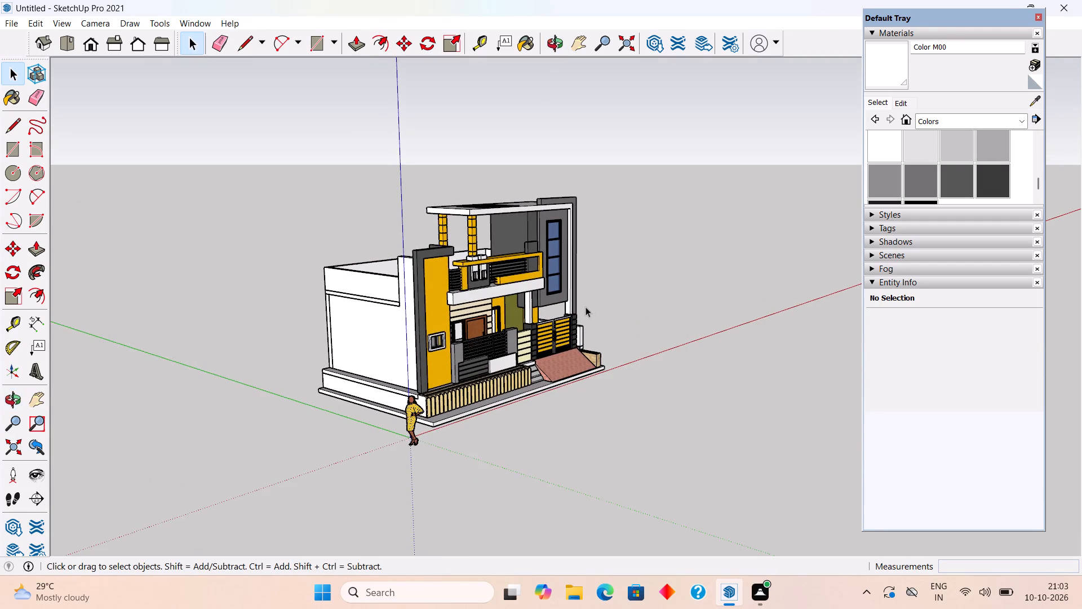
scroll(393, 269, up, 4)
scroll(585, 492, up, 4)
scroll(360, 306, up, 9)
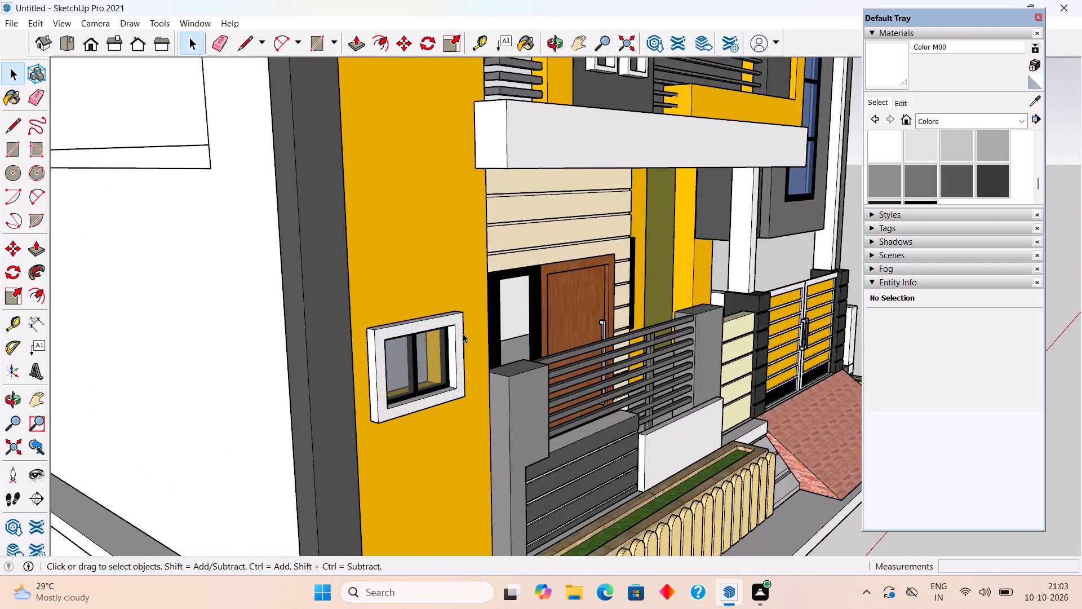
scroll(443, 365, up, 15)
middle_drag(508, 373, 617, 385)
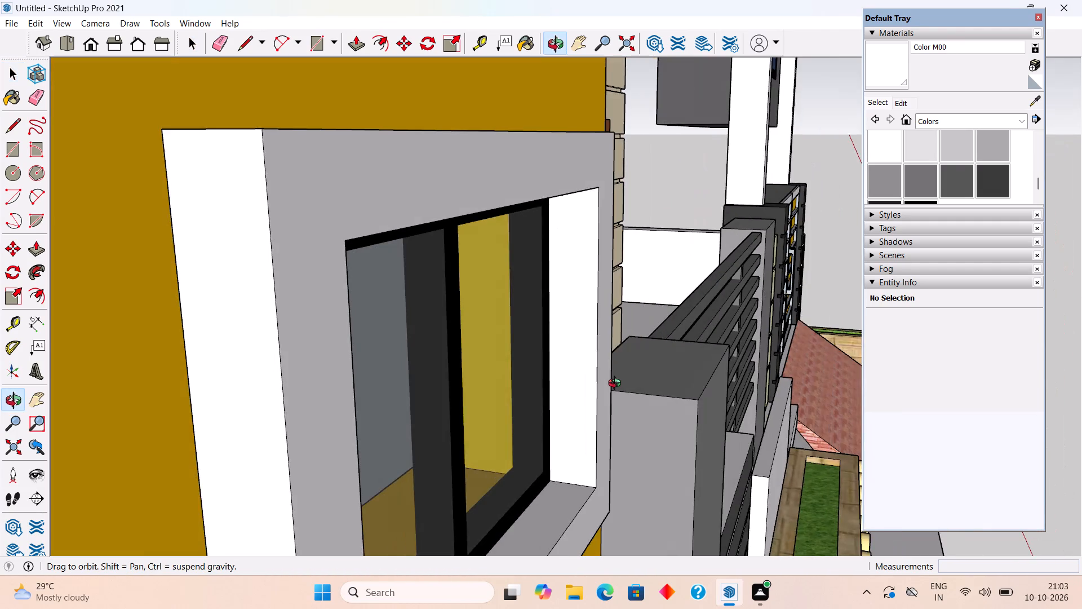
Review the house from the plain side wall, the front, below the base slab and the gate side.
middle_drag(617, 385, 366, 354)
scroll(366, 354, down, 11)
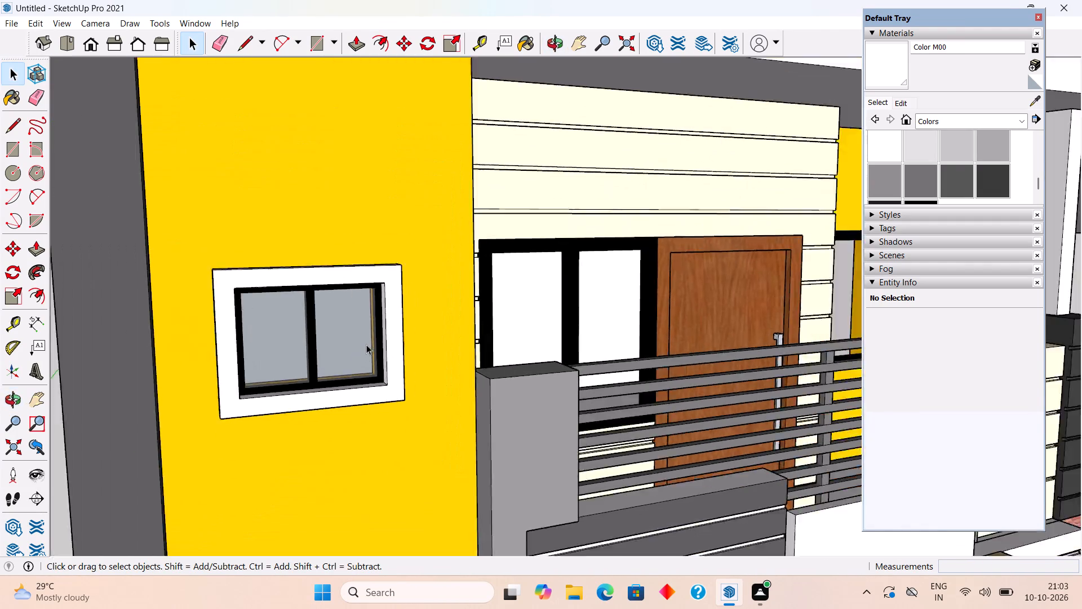
scroll(366, 345, down, 16)
middle_drag(366, 345, 571, 400)
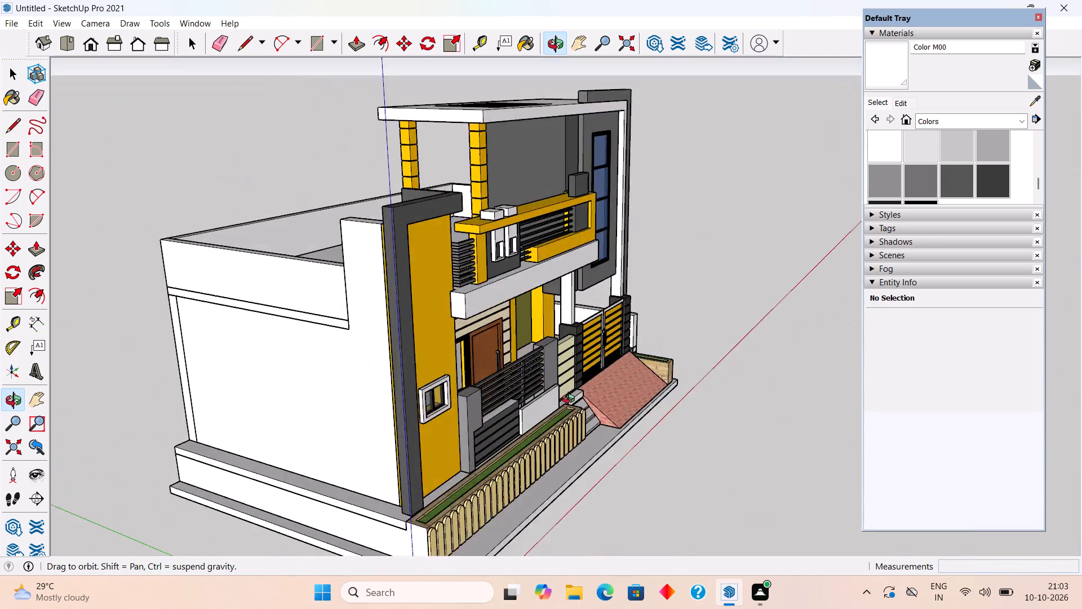
middle_drag(571, 400, 380, 337)
scroll(383, 337, down, 4)
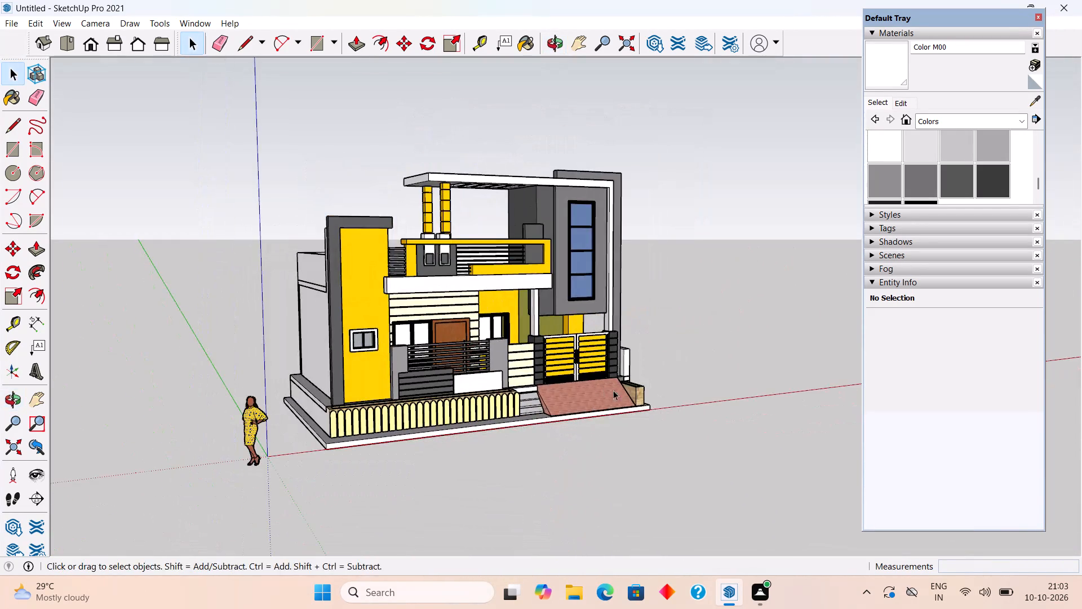
middle_drag(565, 385, 382, 352)
scroll(381, 352, up, 2)
middle_drag(504, 334, 586, 263)
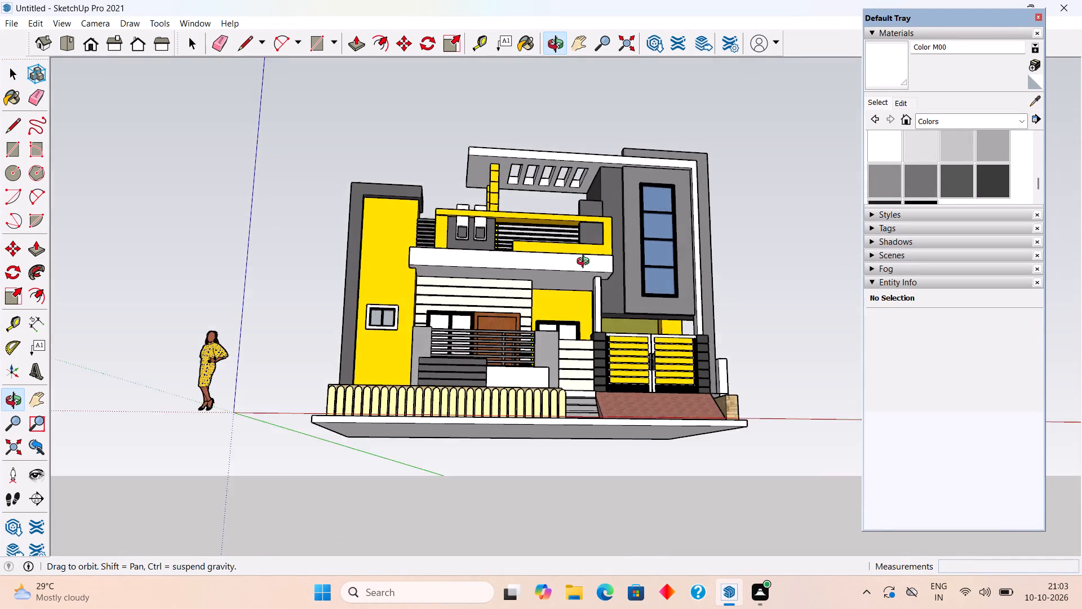
middle_drag(586, 263, 410, 361)
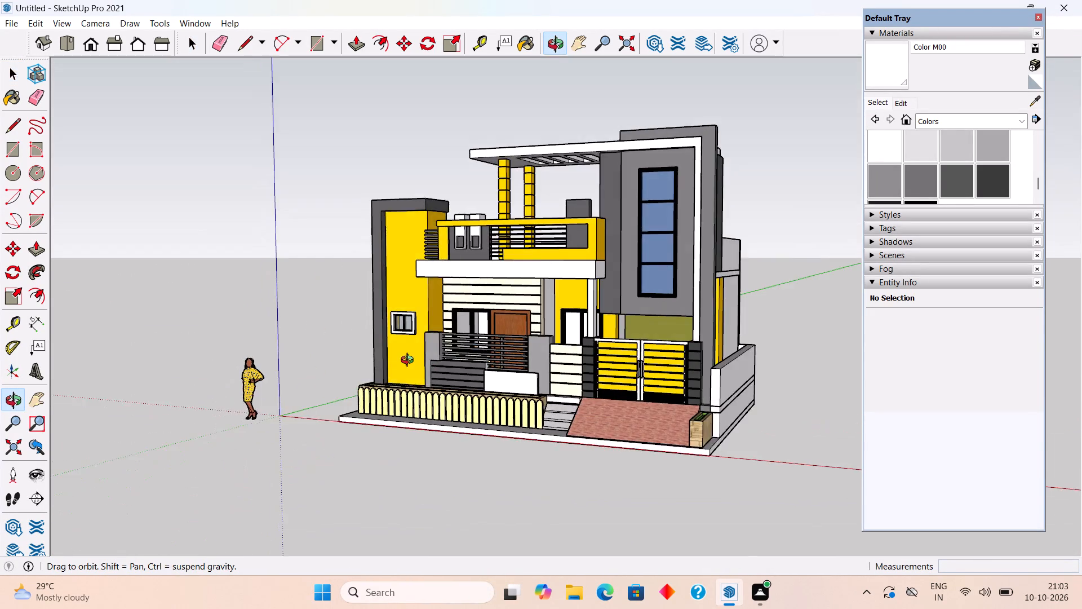
Examine the ground-floor facade closely, covering the door, white-paned windows, slatted railing, balcony and picket planter.
middle_drag(410, 361, 539, 409)
scroll(541, 404, up, 6)
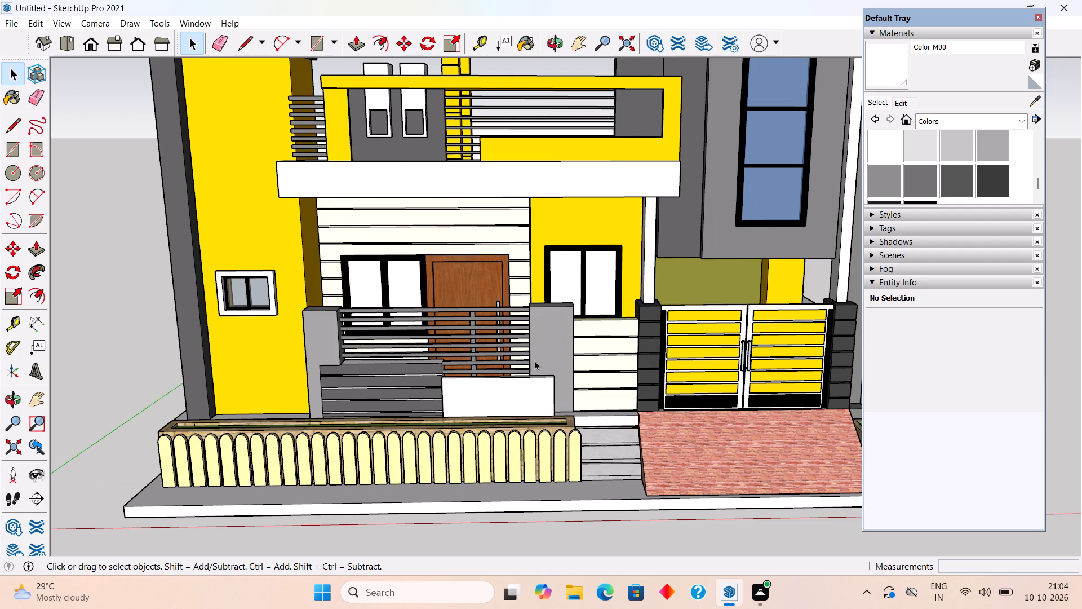
middle_drag(499, 263, 628, 152)
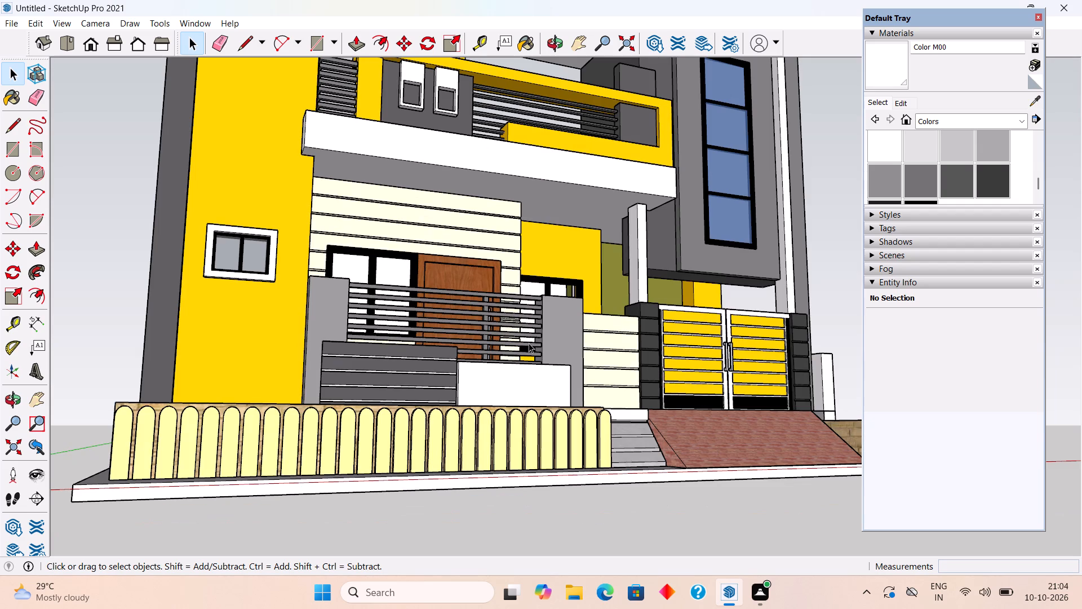
middle_drag(421, 321, 462, 334)
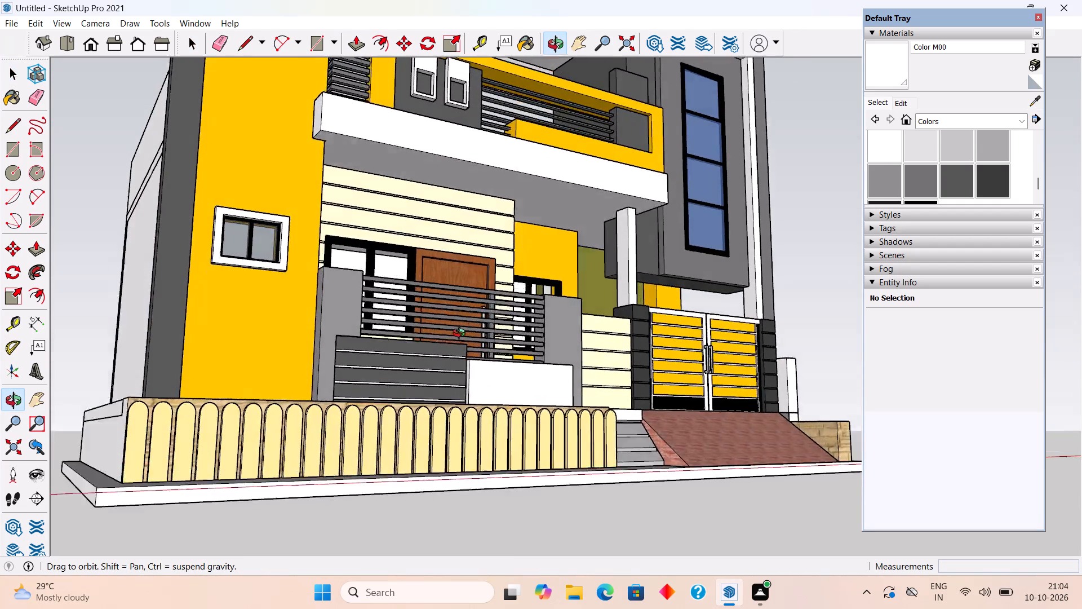
middle_drag(462, 334, 409, 404)
scroll(409, 404, down, 9)
middle_drag(440, 360, 370, 346)
scroll(370, 346, up, 3)
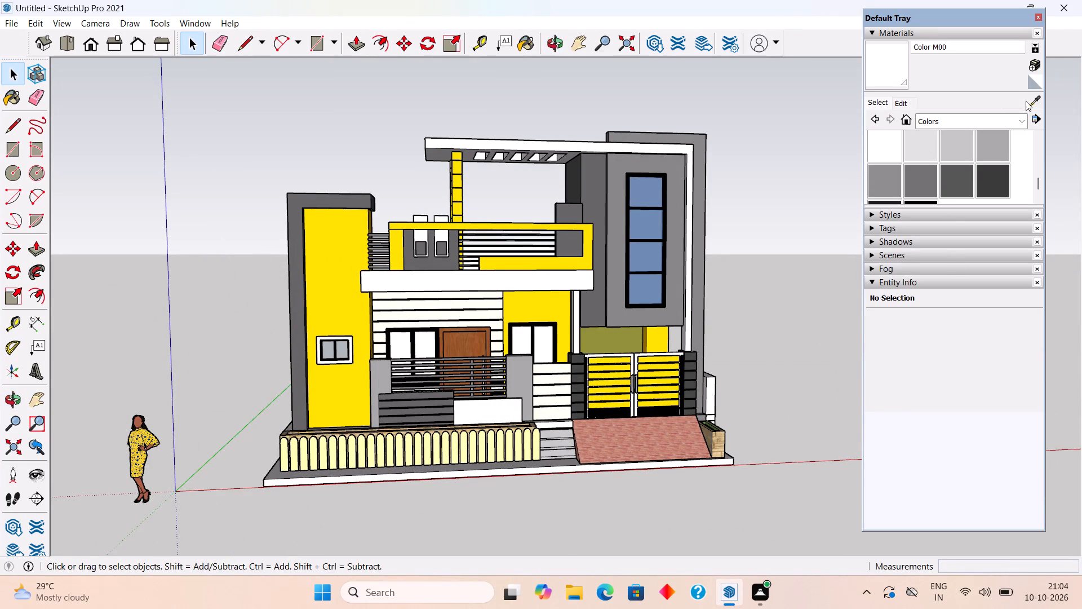
Sample the Translucent Glass Blue material from the tall window in the grey tower.
click(1032, 104)
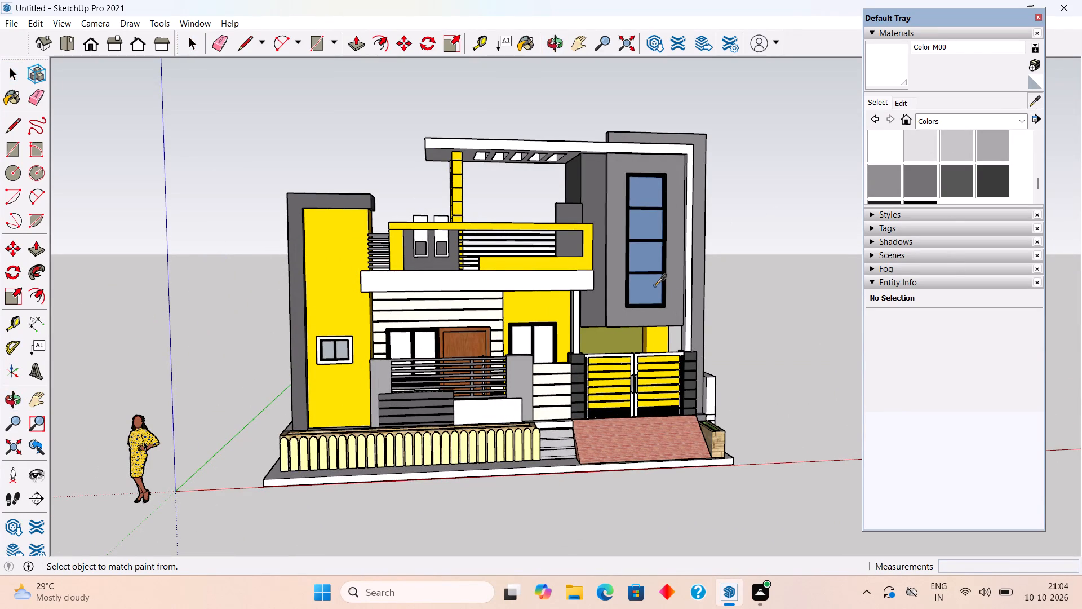
click(655, 285)
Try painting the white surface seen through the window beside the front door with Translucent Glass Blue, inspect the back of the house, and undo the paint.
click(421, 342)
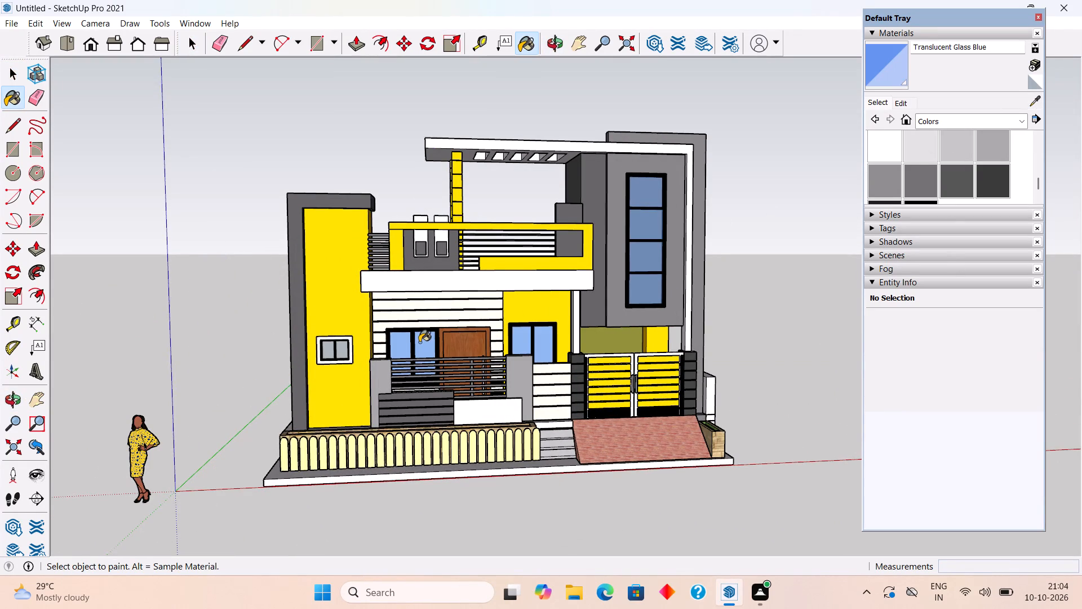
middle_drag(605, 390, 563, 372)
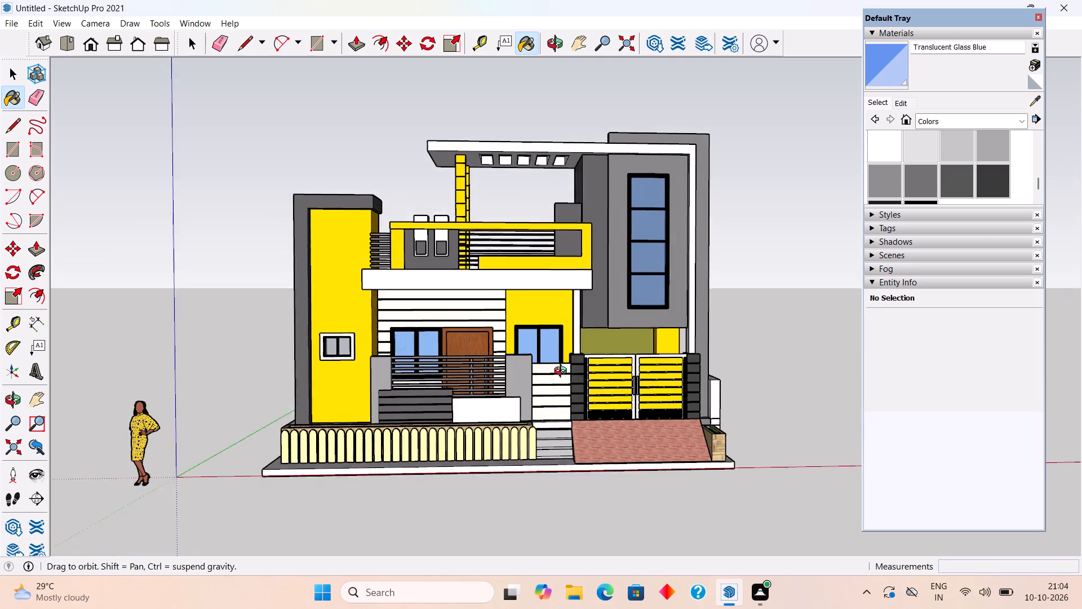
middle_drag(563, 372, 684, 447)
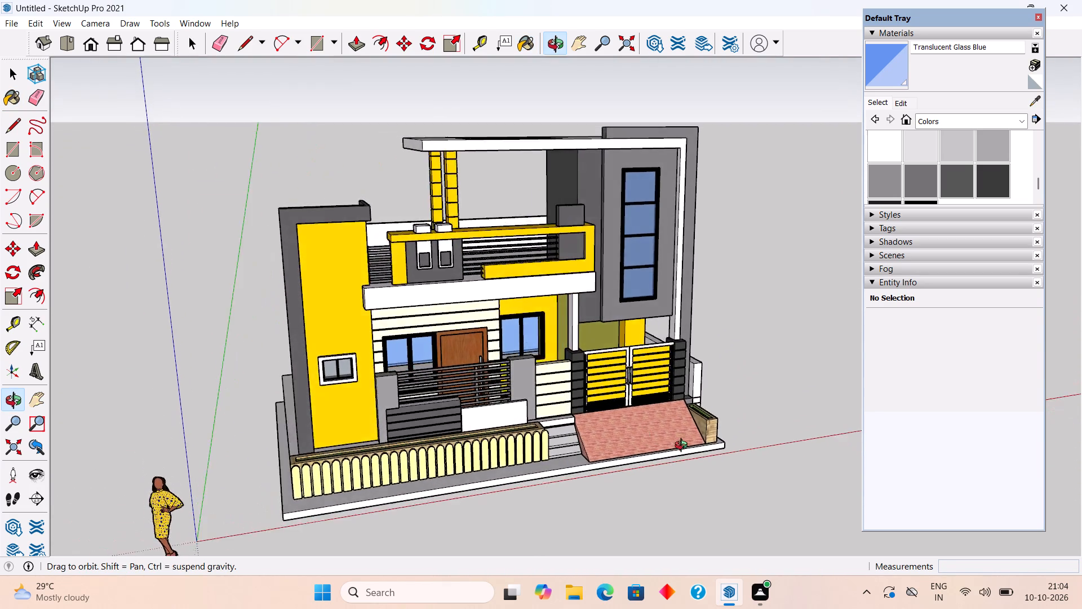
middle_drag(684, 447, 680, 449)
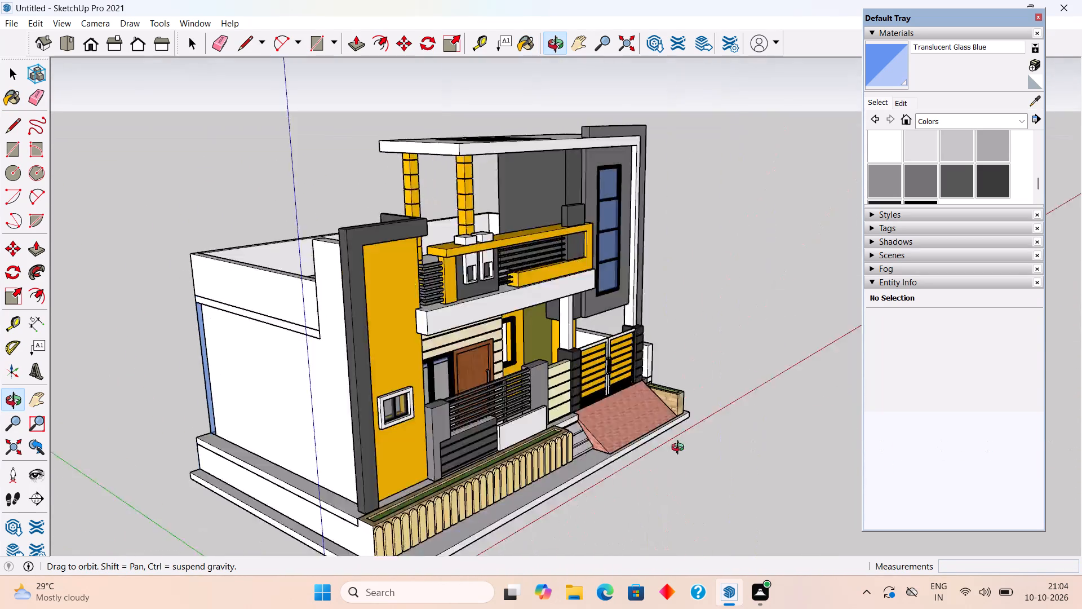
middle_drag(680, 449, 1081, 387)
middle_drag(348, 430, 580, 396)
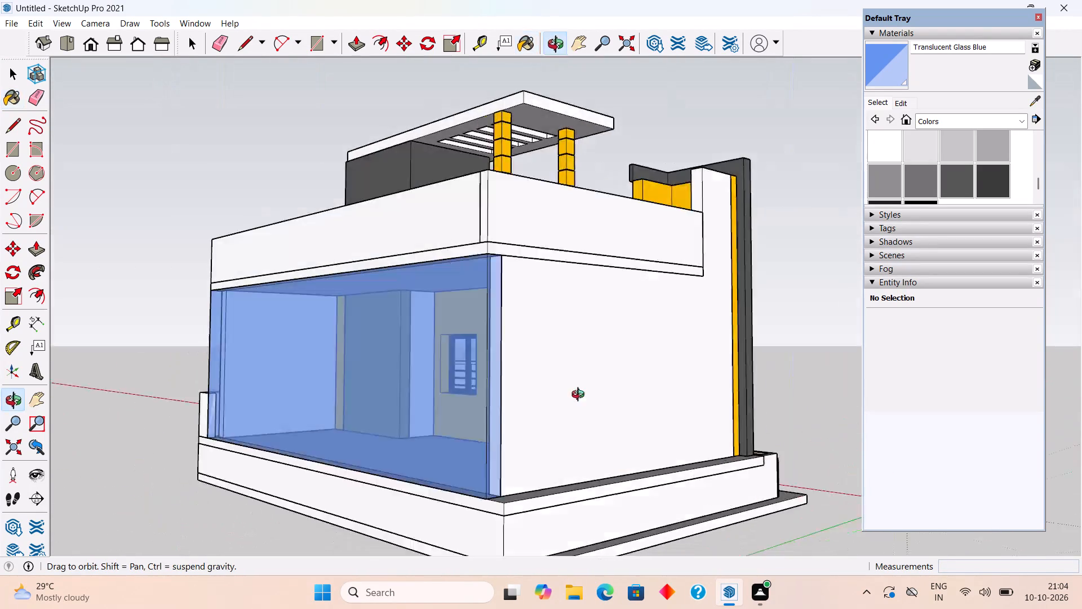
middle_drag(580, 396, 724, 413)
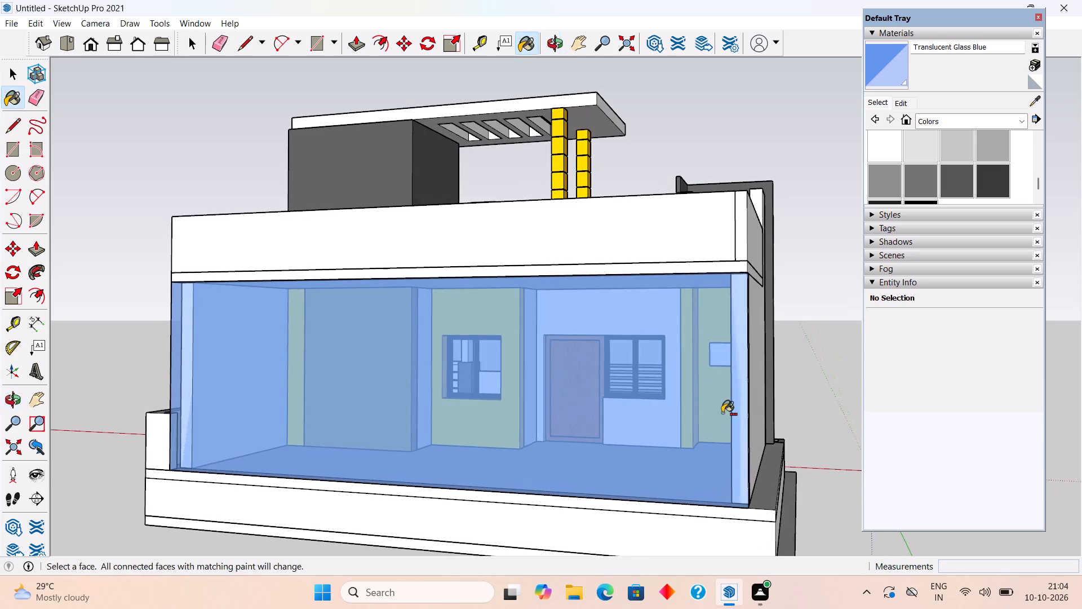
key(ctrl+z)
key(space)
Check the back wall and open the wall group seen through the window beside the front door to identify its geometry.
middle_drag(708, 400, 596, 400)
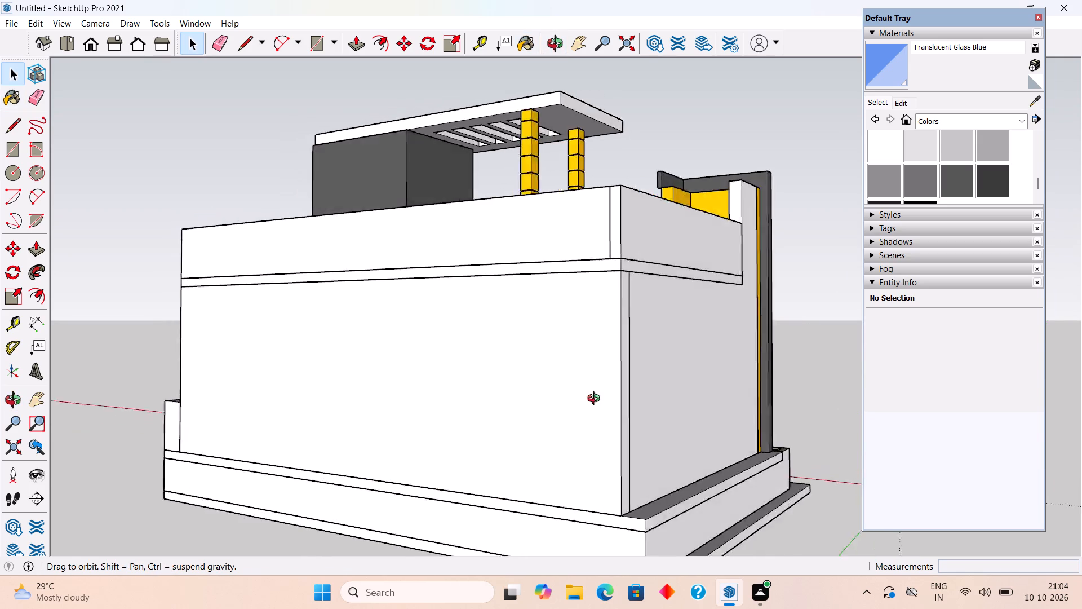
middle_drag(596, 400, 91, 399)
scroll(628, 378, up, 9)
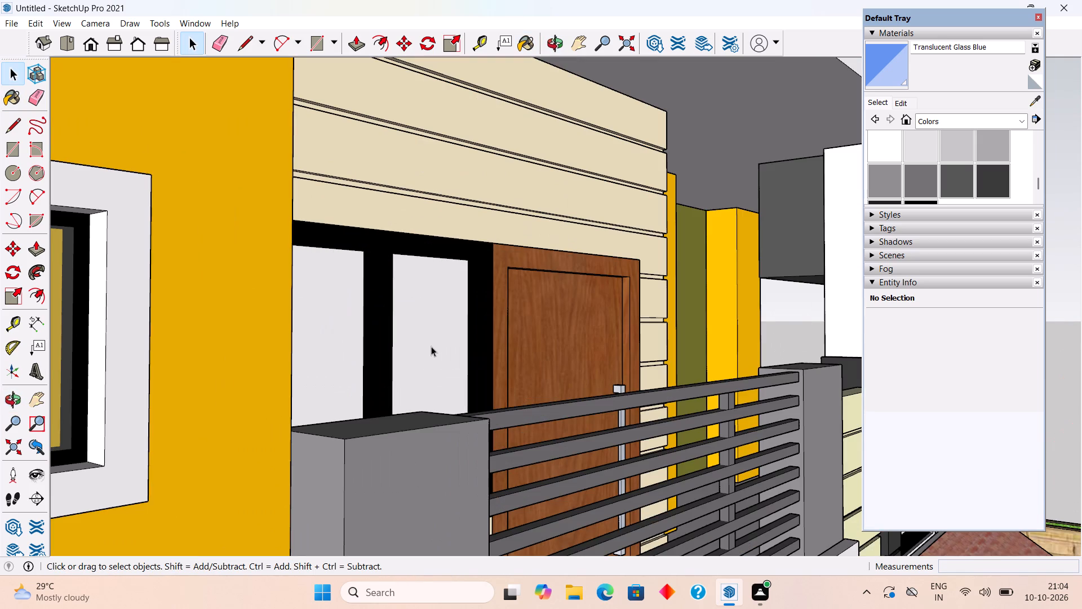
click(431, 346)
double_click(431, 346)
scroll(431, 346, down, 6)
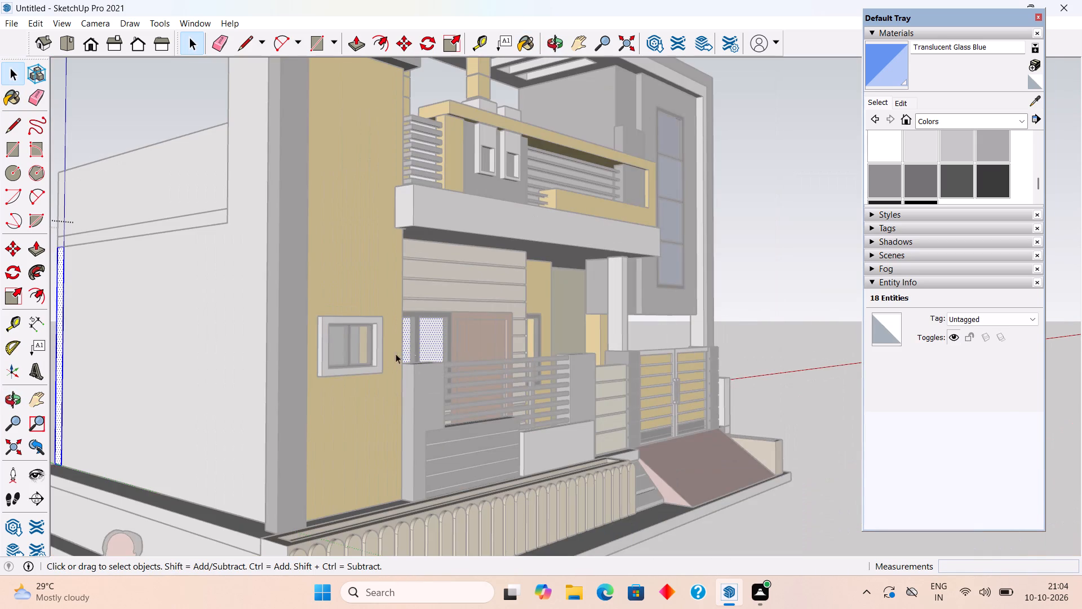
click(760, 273)
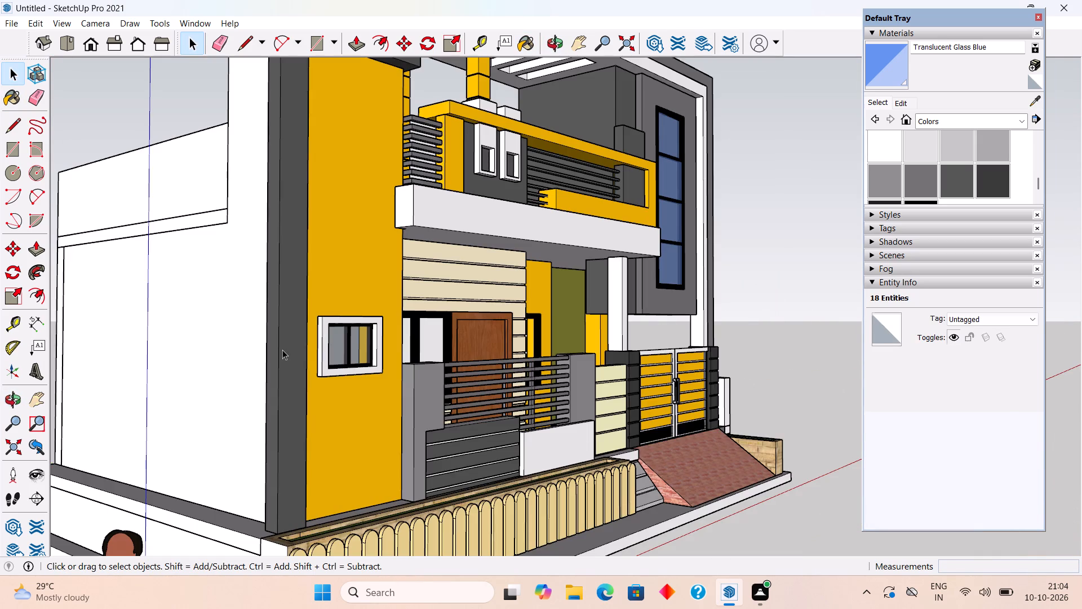
Examine the black two-pane window frame beside the front door and its open panes up close.
middle_drag(260, 350, 10, 340)
scroll(477, 352, up, 10)
middle_drag(451, 342, 447, 373)
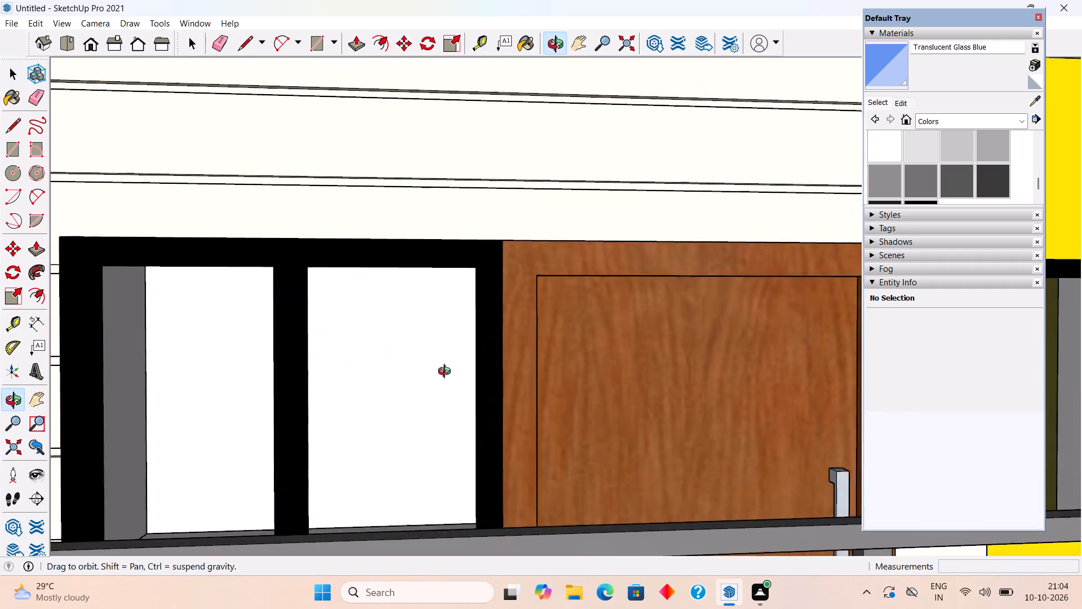
middle_drag(447, 373, 447, 386)
scroll(446, 391, down, 7)
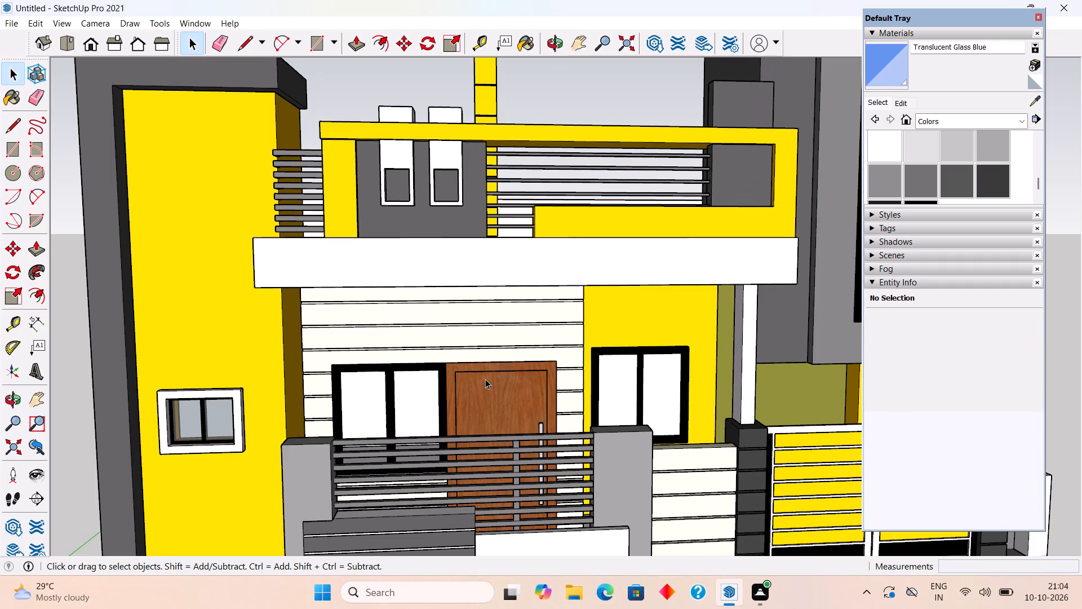
middle_drag(488, 321, 490, 425)
scroll(369, 426, up, 6)
middle_drag(432, 471, 466, 480)
scroll(468, 481, up, 3)
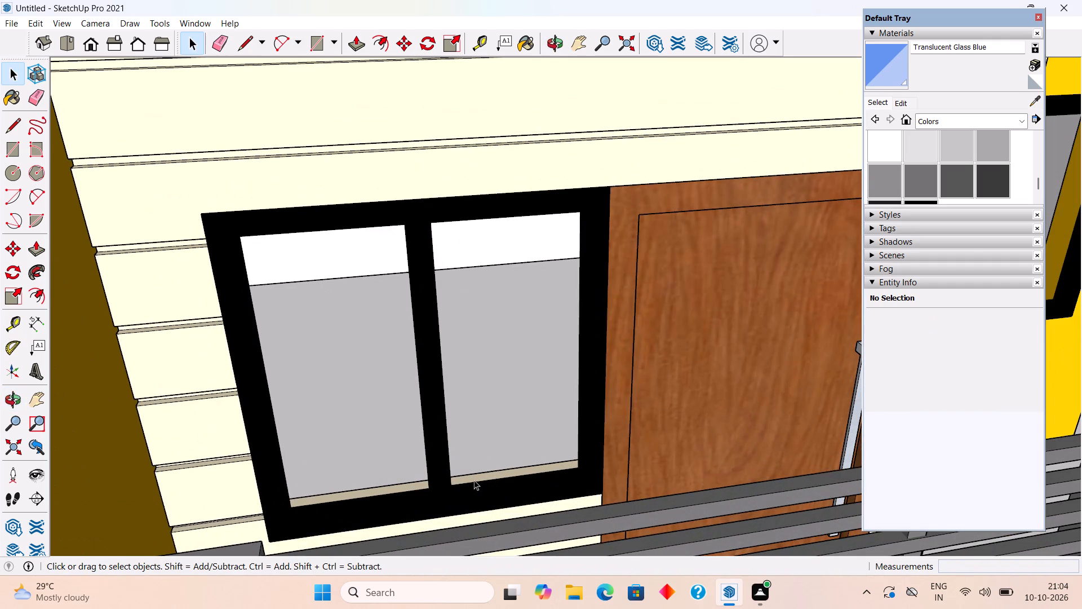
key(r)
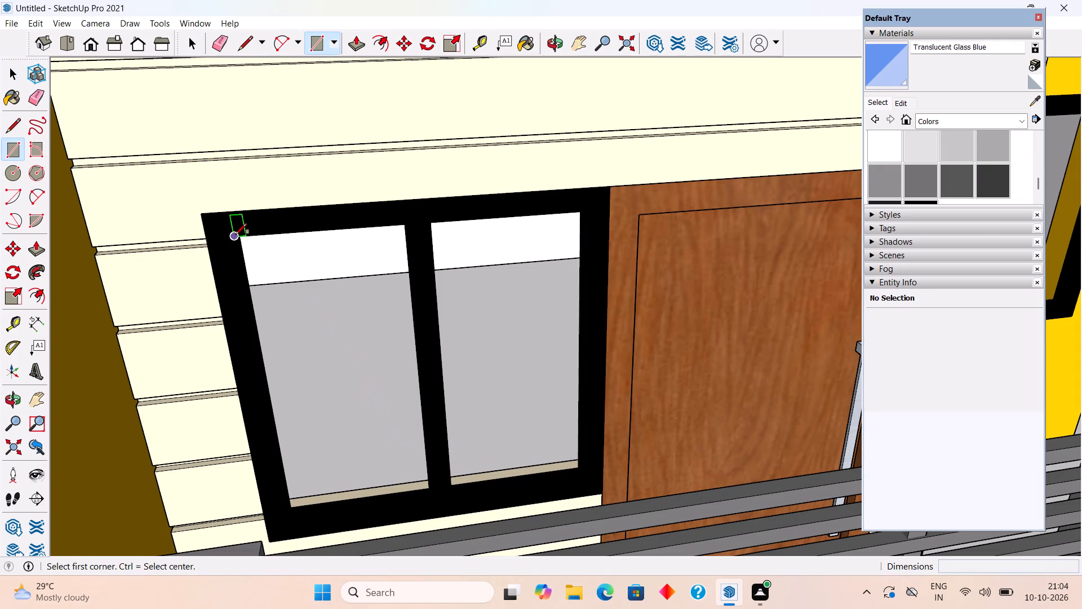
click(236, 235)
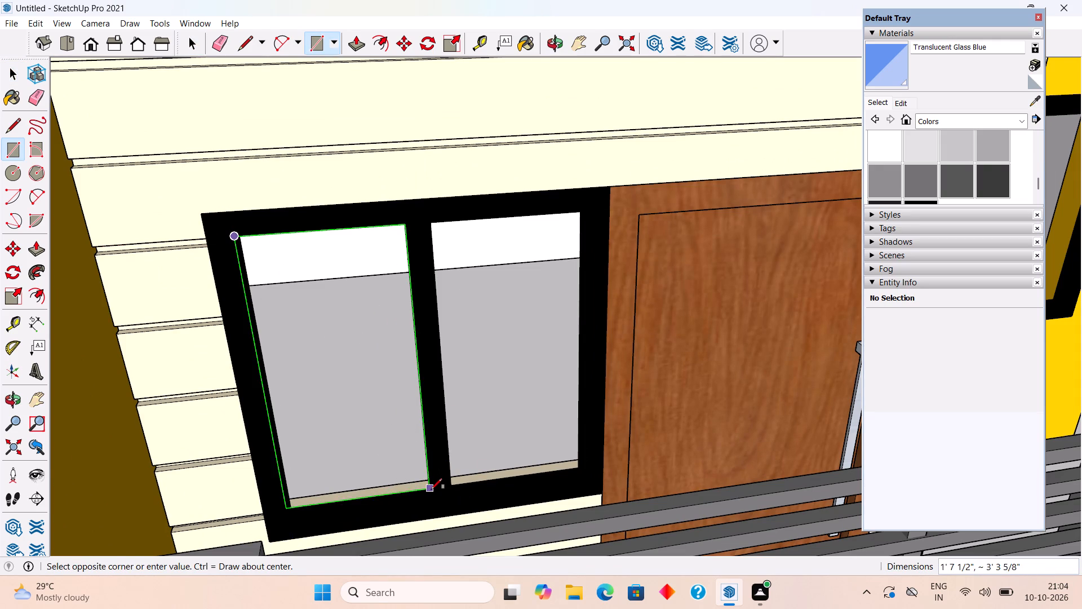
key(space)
Draw a rectangle about 1' 7 1/2" by 3' 6" filling the window's pane opening farther from the wooden door.
middle_drag(325, 281, 342, 232)
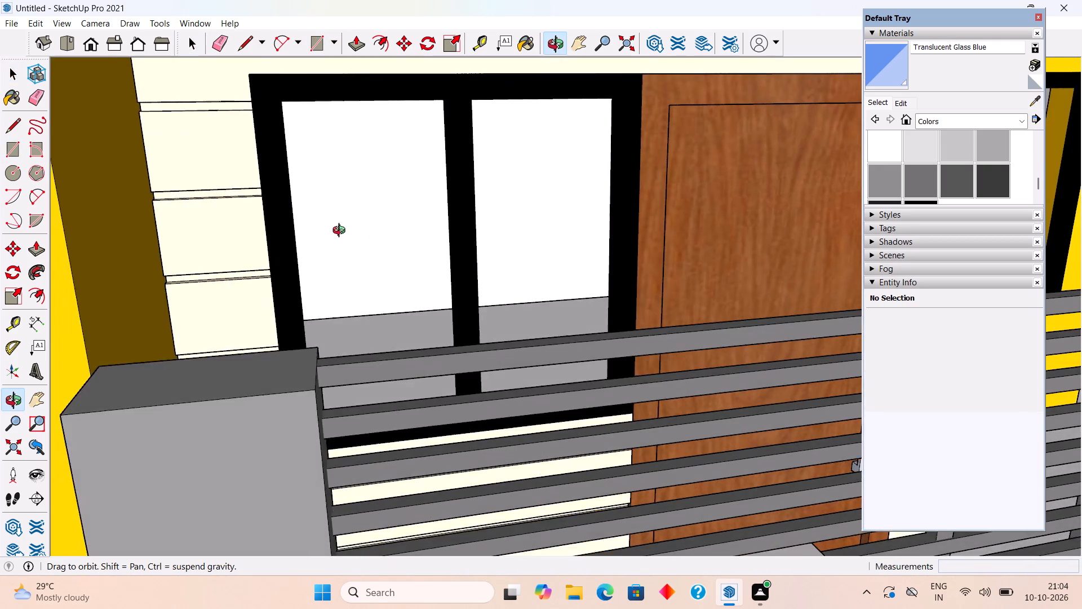
middle_drag(342, 232, 348, 258)
click(284, 258)
key(r)
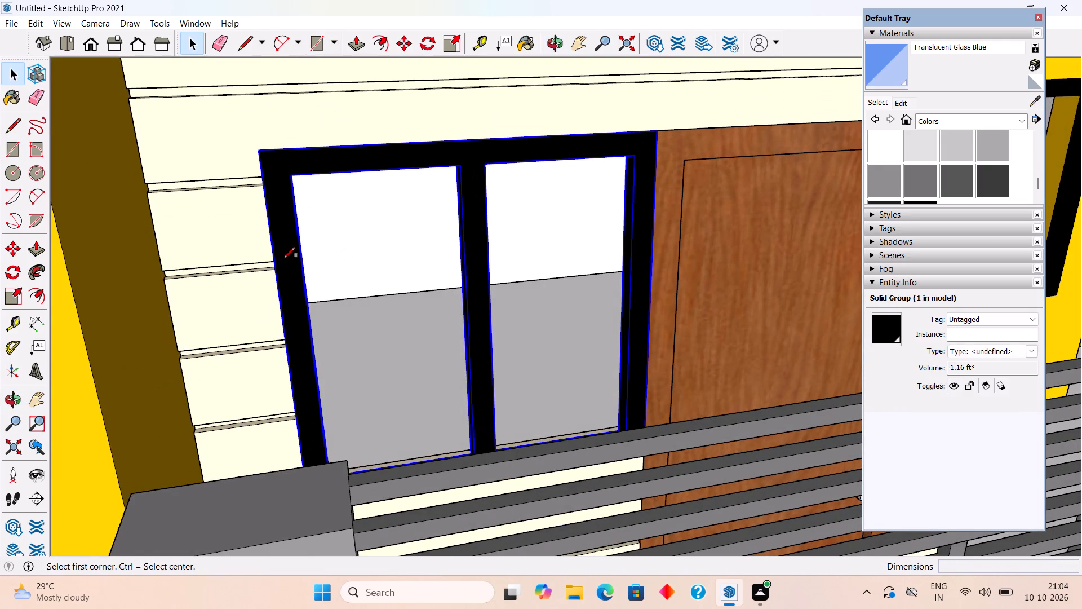
click(296, 179)
scroll(484, 390, down, 2)
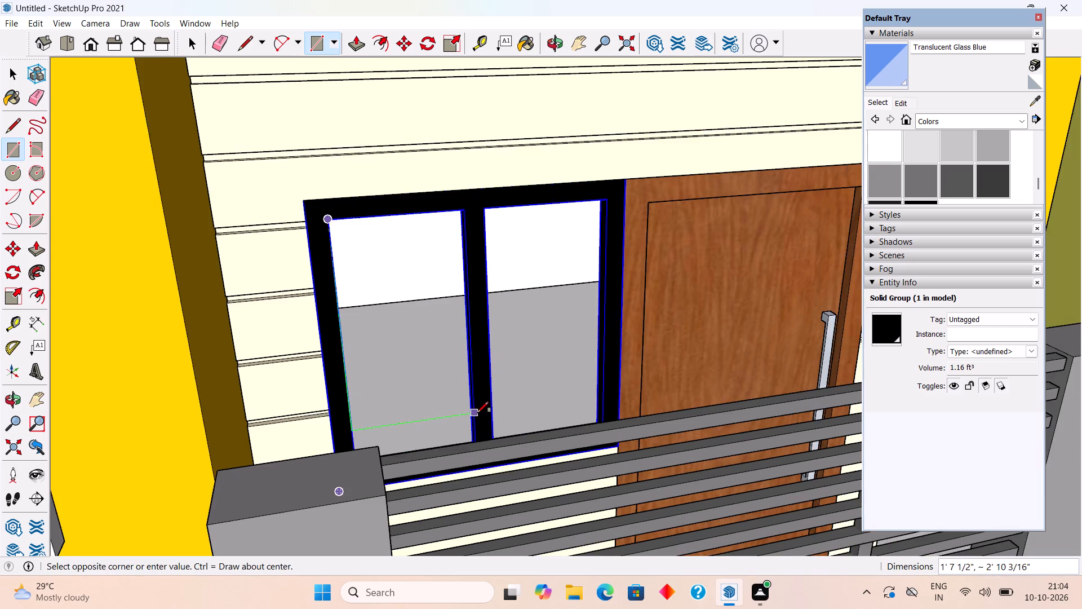
middle_drag(477, 413, 474, 461)
scroll(484, 466, up, 4)
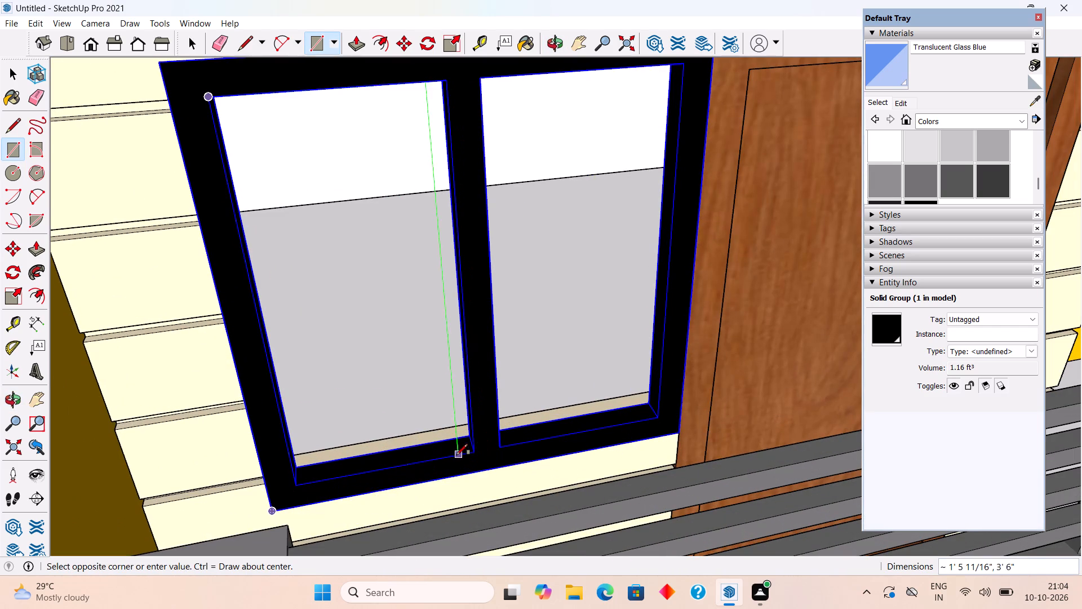
click(472, 452)
Draw a 1' 7 1/2" by 3' 6" rectangle filling the window's pane opening next to the wooden door.
scroll(517, 154, down, 4)
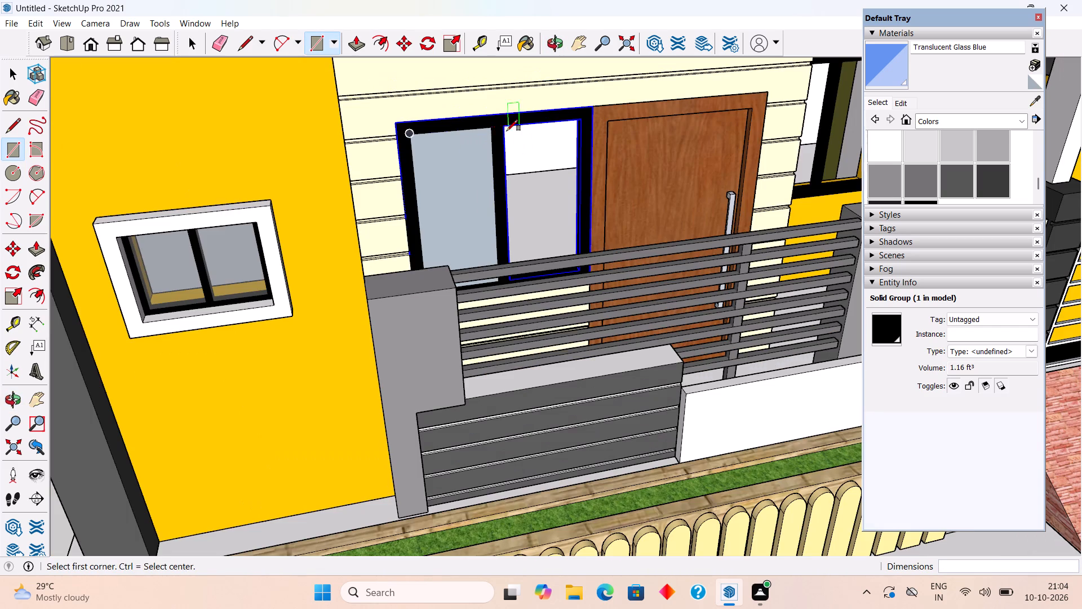
click(506, 129)
middle_drag(606, 254, 584, 349)
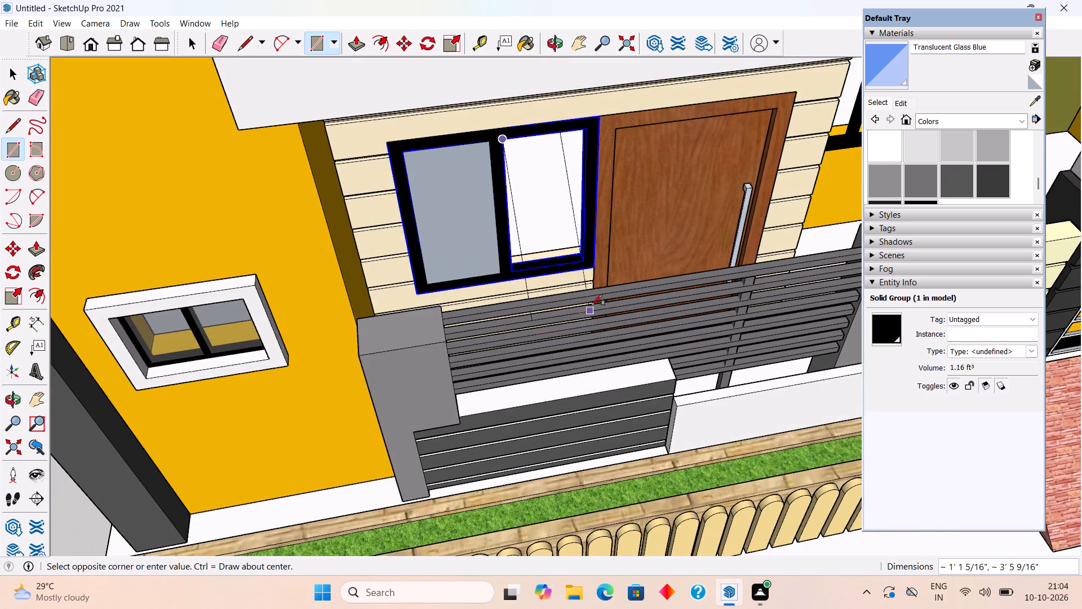
scroll(594, 297, up, 4)
click(581, 248)
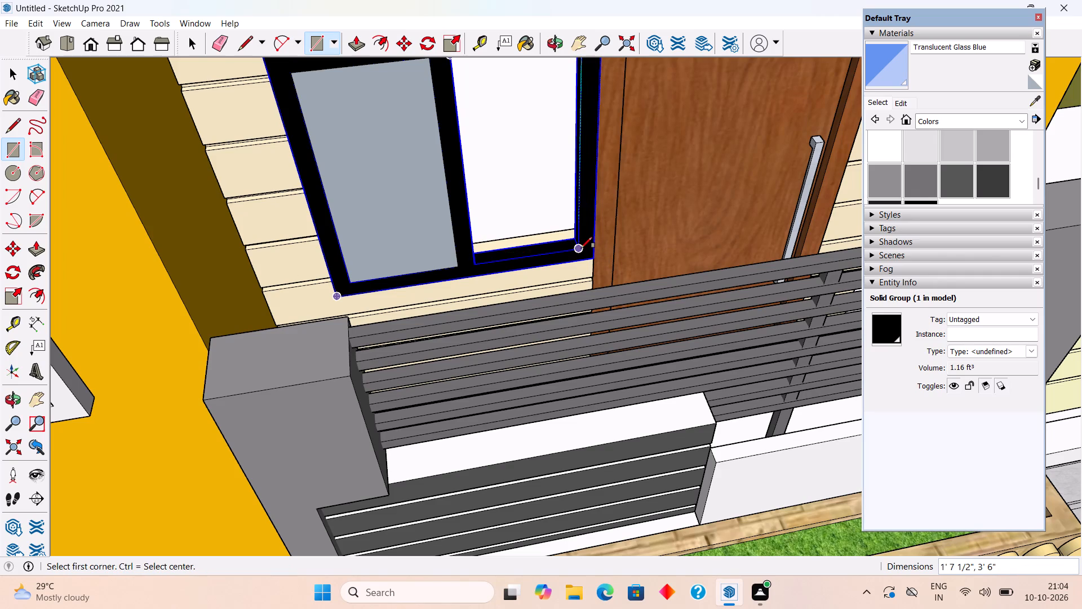
Make a group of the new pane face and its edges next to the wooden door.
key(space)
triple_click(542, 228)
right_click(542, 228)
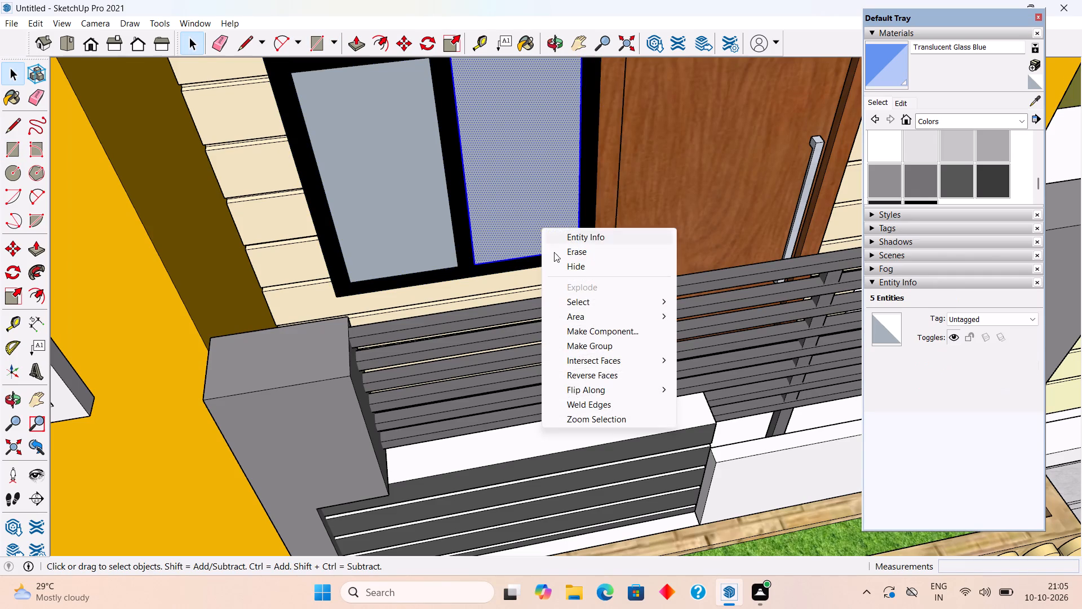
click(595, 343)
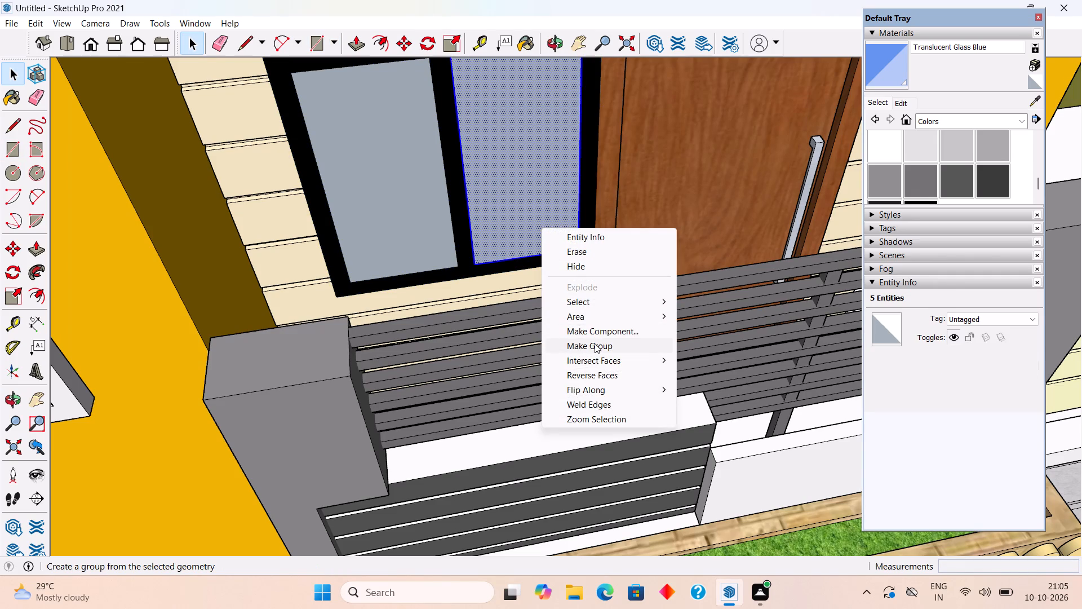
Make a group of the pane face and its edges in the front window's opening farther from the wooden door.
triple_click(401, 209)
right_click(401, 209)
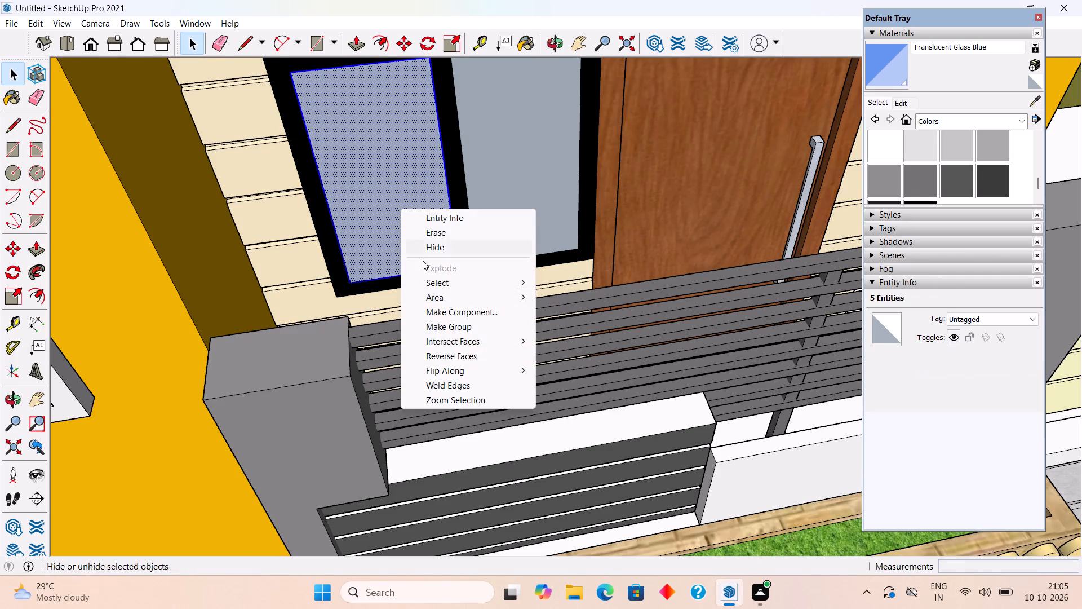
click(448, 328)
Draw a 1' 8" by 3' 6" rectangle filling each of the two pane openings of the black-framed window in the yellow wall.
scroll(428, 314, down, 16)
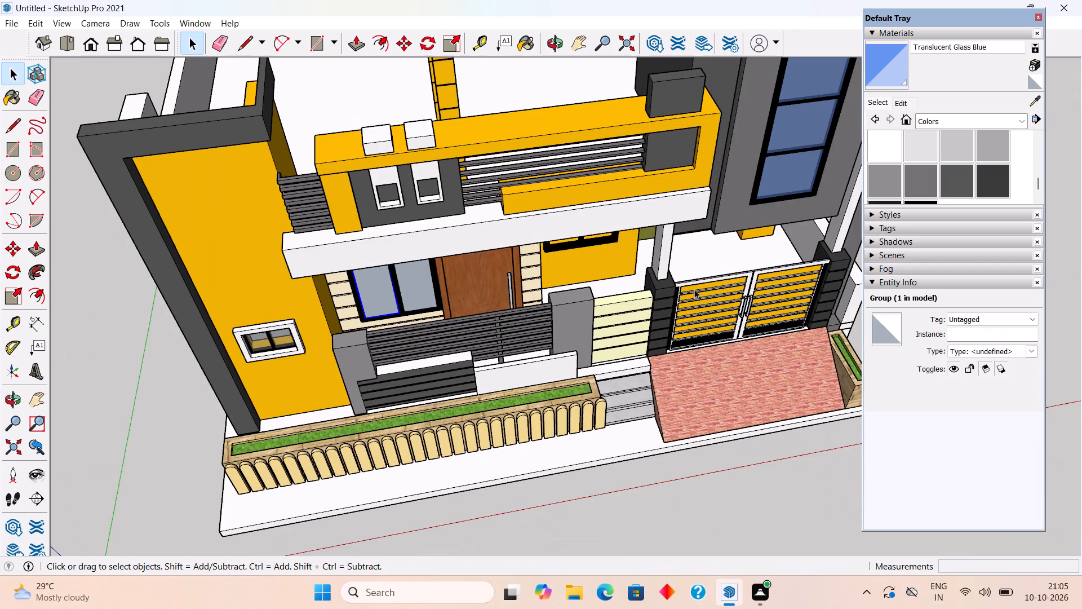
middle_drag(711, 238, 636, 132)
scroll(639, 138, up, 2)
scroll(629, 216, up, 7)
middle_drag(640, 290, 682, 244)
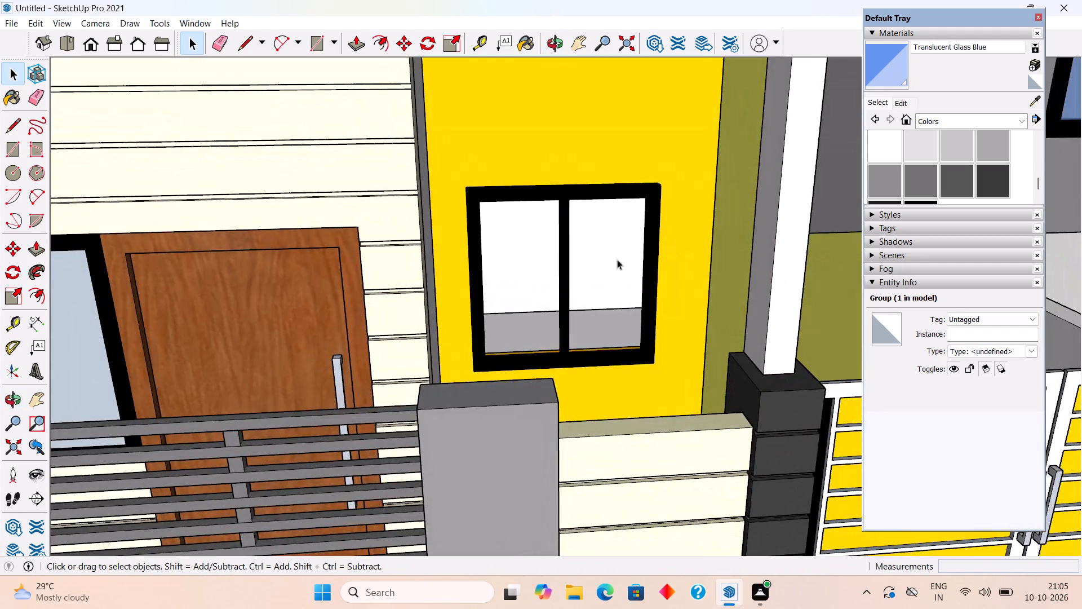
scroll(570, 263, up, 4)
key(r)
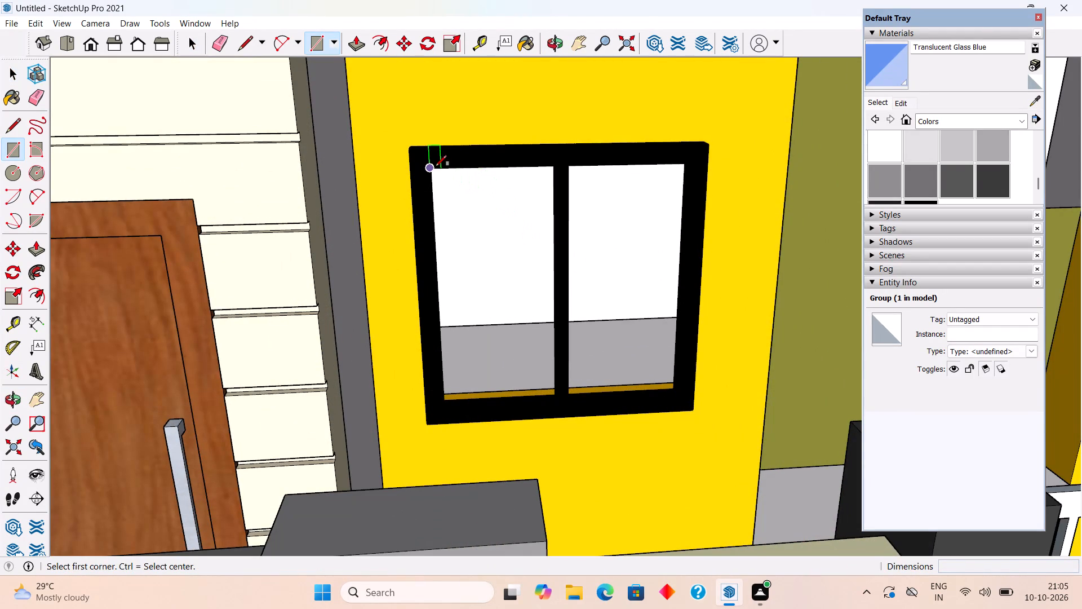
click(436, 166)
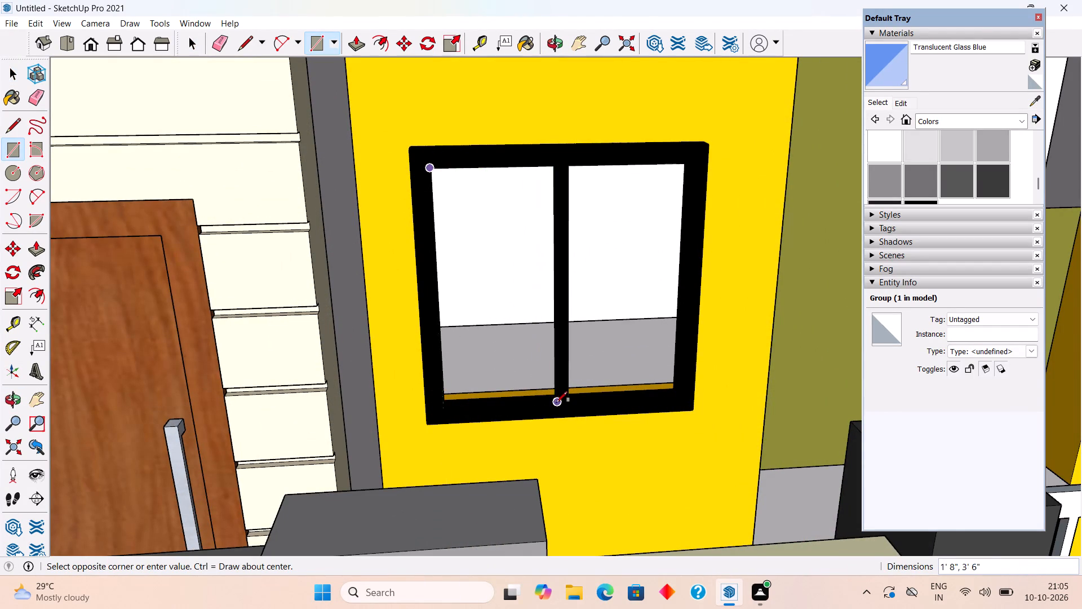
scroll(556, 399, up, 5)
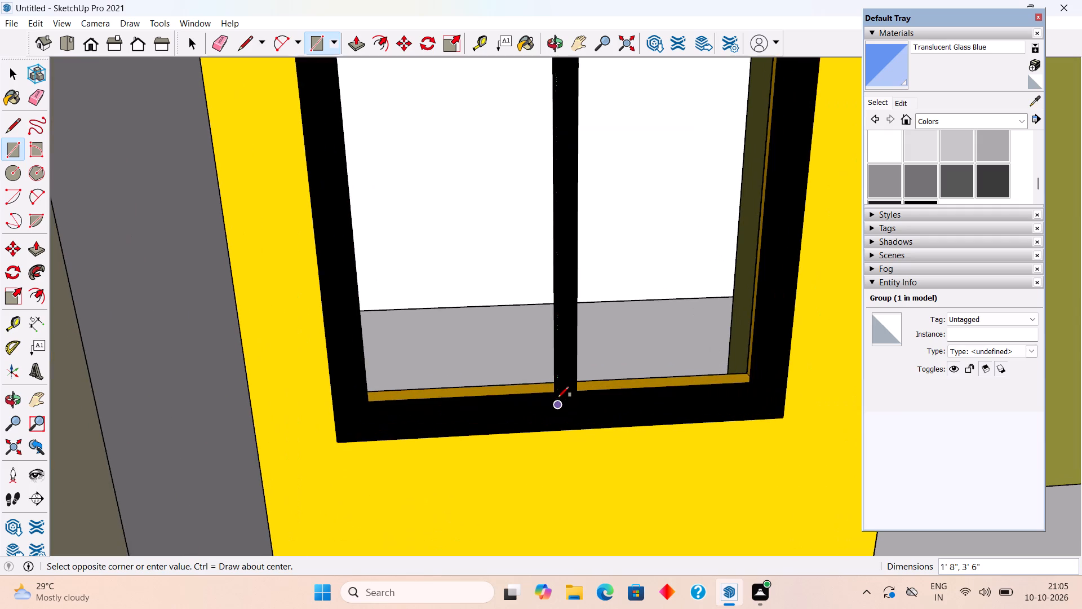
click(558, 398)
scroll(556, 385, down, 7)
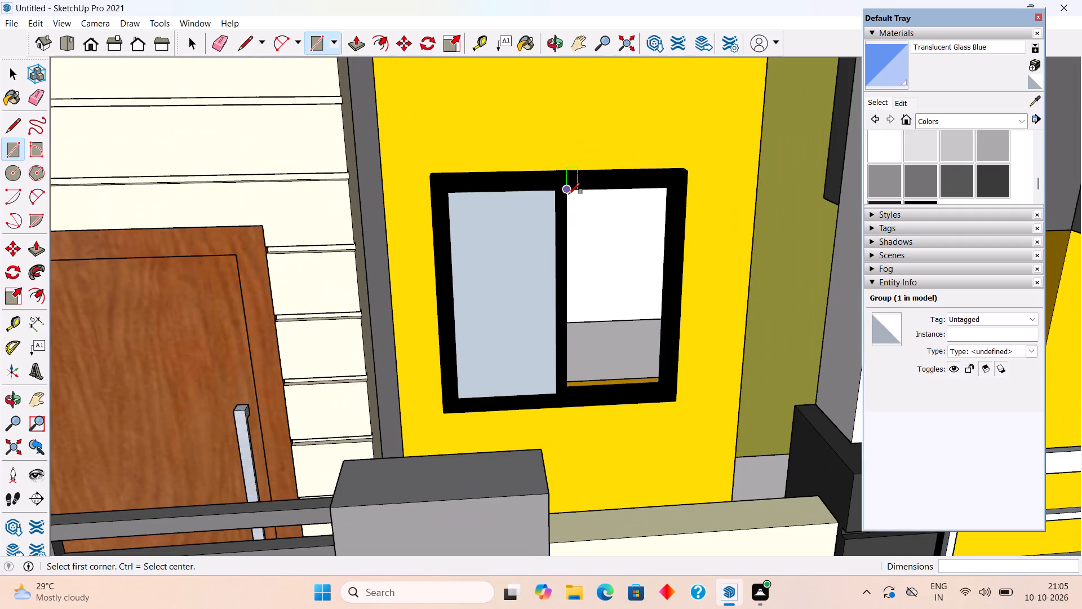
click(569, 194)
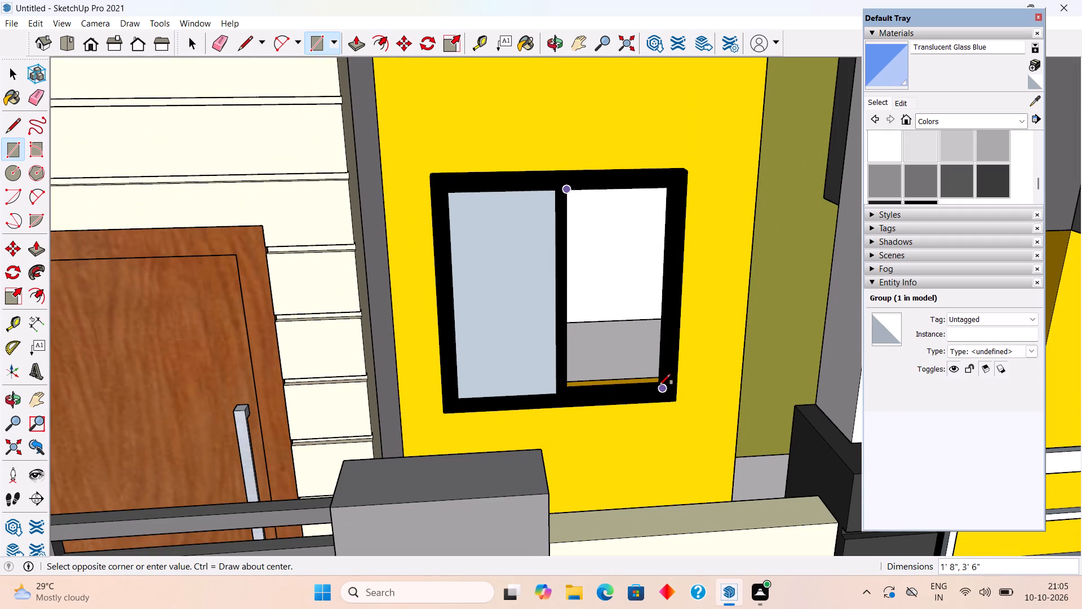
click(659, 385)
Make a separate group of each new pane face with its edges in the yellow wall's black-framed window.
key(space)
triple_click(636, 341)
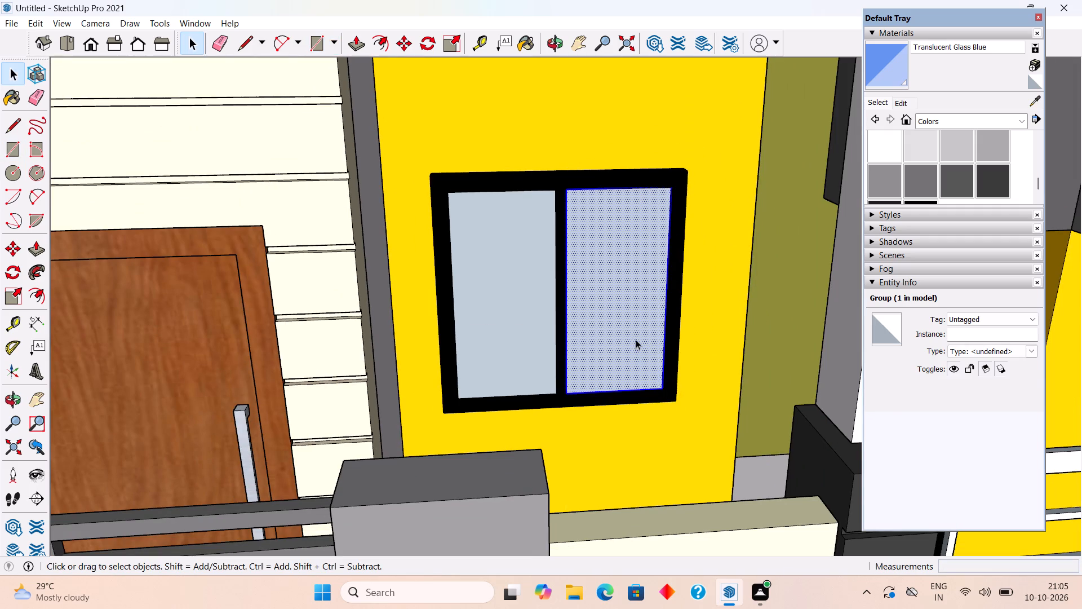
right_click(636, 339)
click(682, 463)
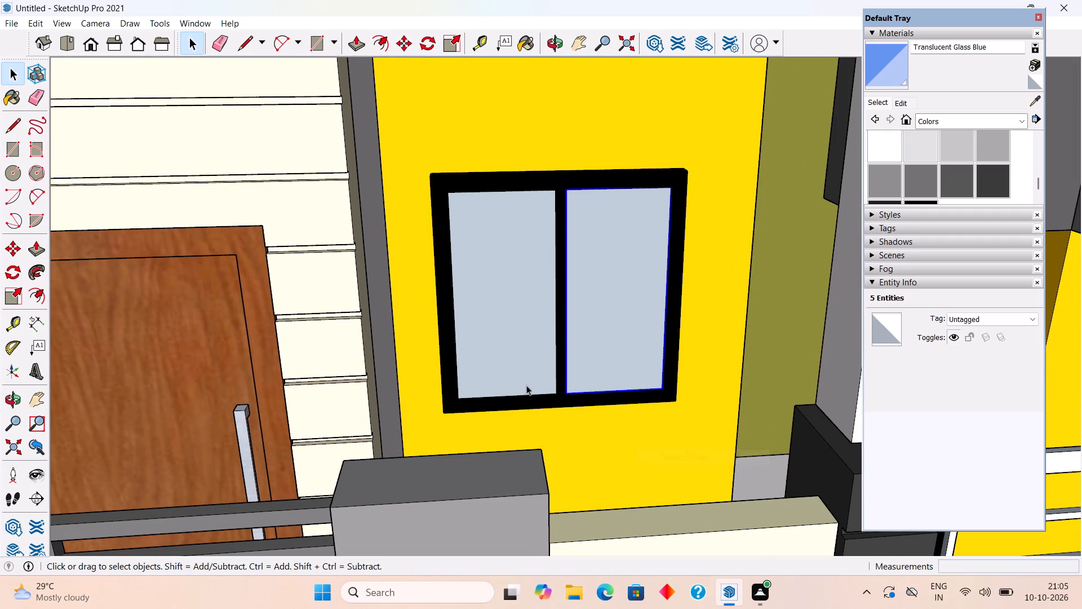
triple_click(526, 382)
right_click(526, 382)
click(625, 296)
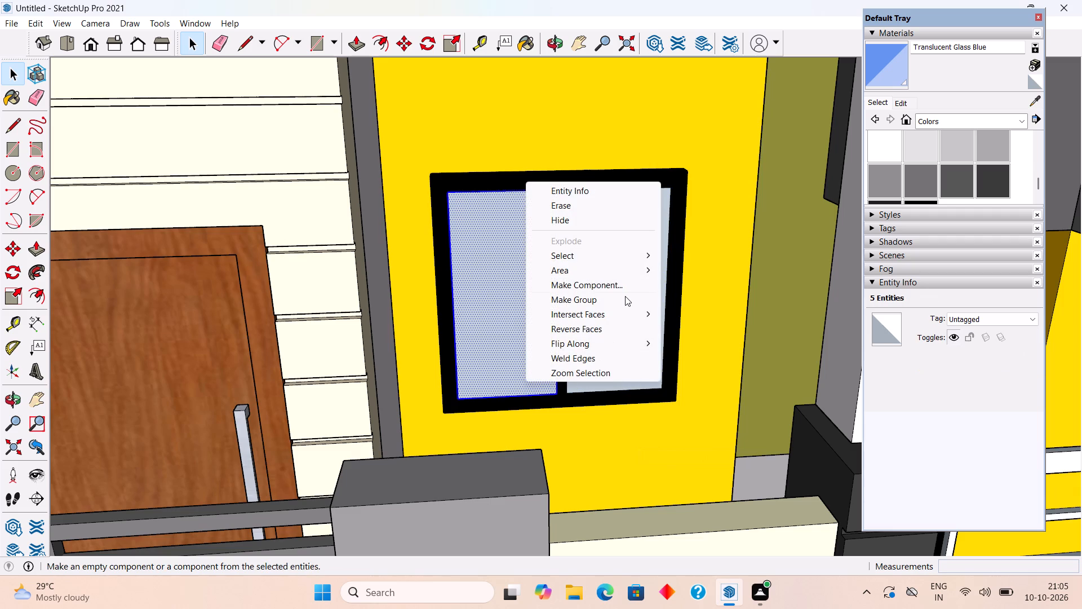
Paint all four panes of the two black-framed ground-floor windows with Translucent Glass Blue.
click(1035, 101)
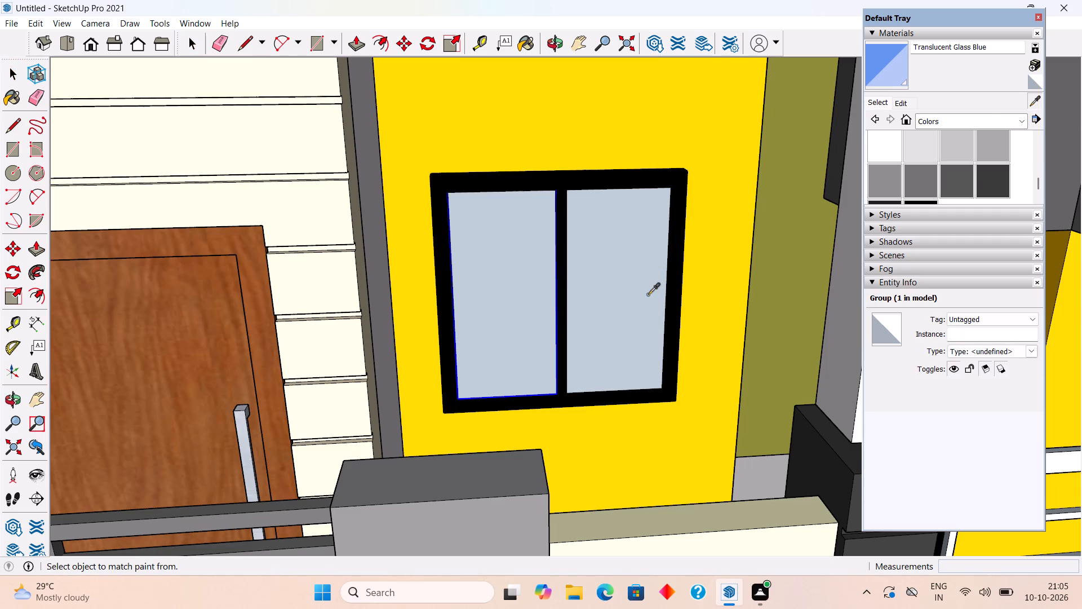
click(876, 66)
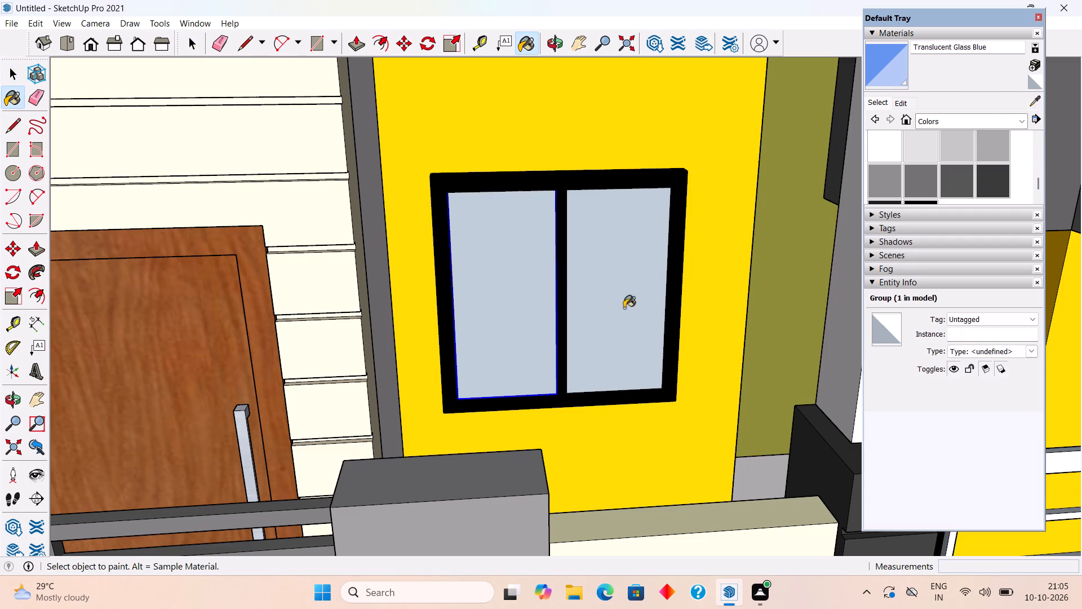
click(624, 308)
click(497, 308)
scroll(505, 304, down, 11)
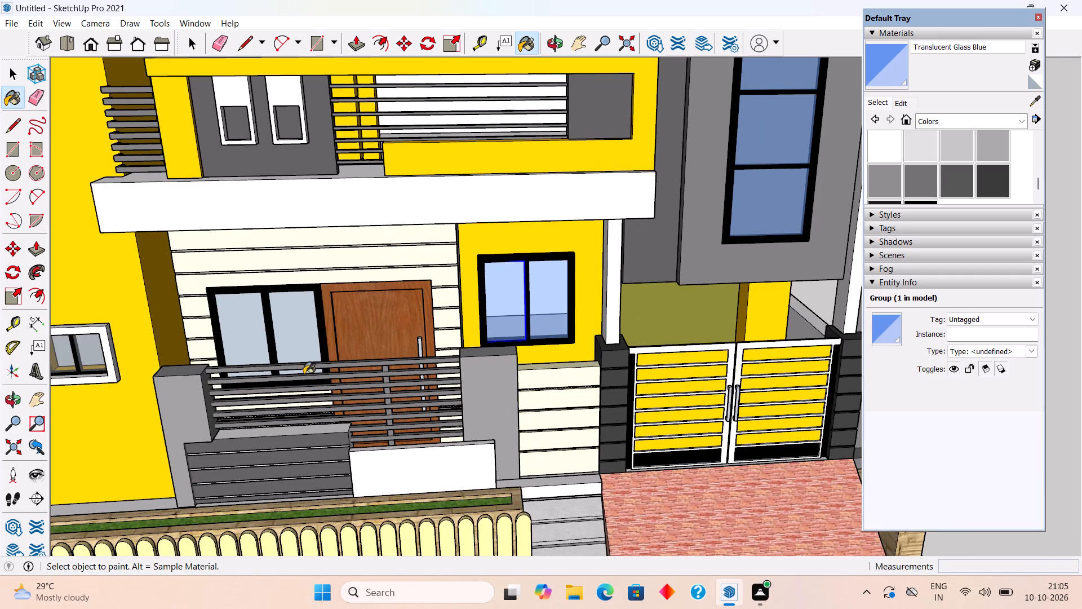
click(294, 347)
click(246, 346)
Examine the whole front elevation to judge the glass colour of the ground-floor windows against the rest of the house.
scroll(201, 352, down, 10)
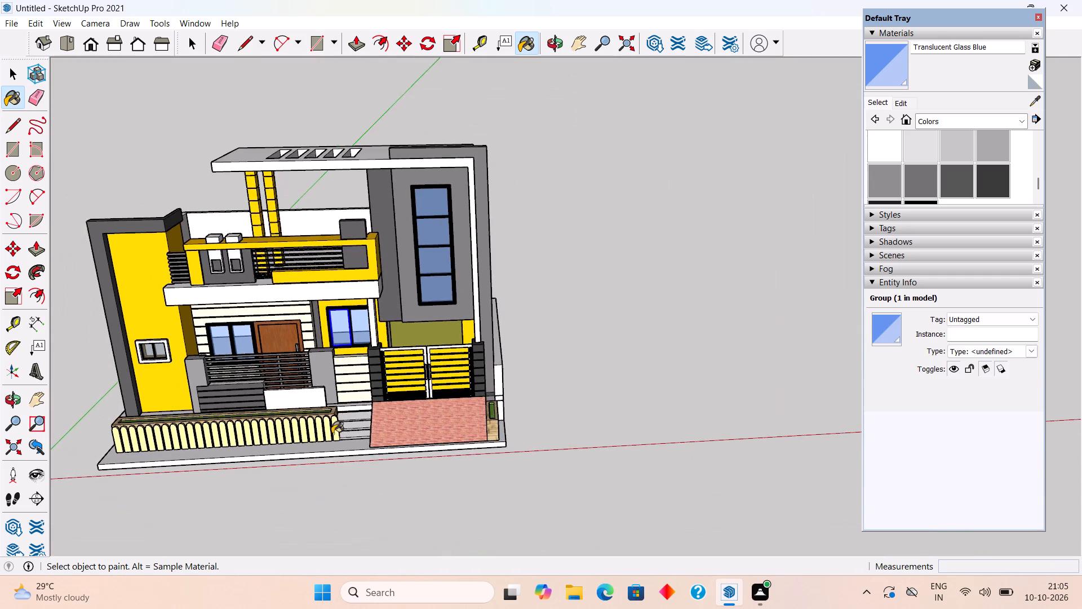
middle_drag(348, 408, 467, 282)
scroll(103, 339, up, 5)
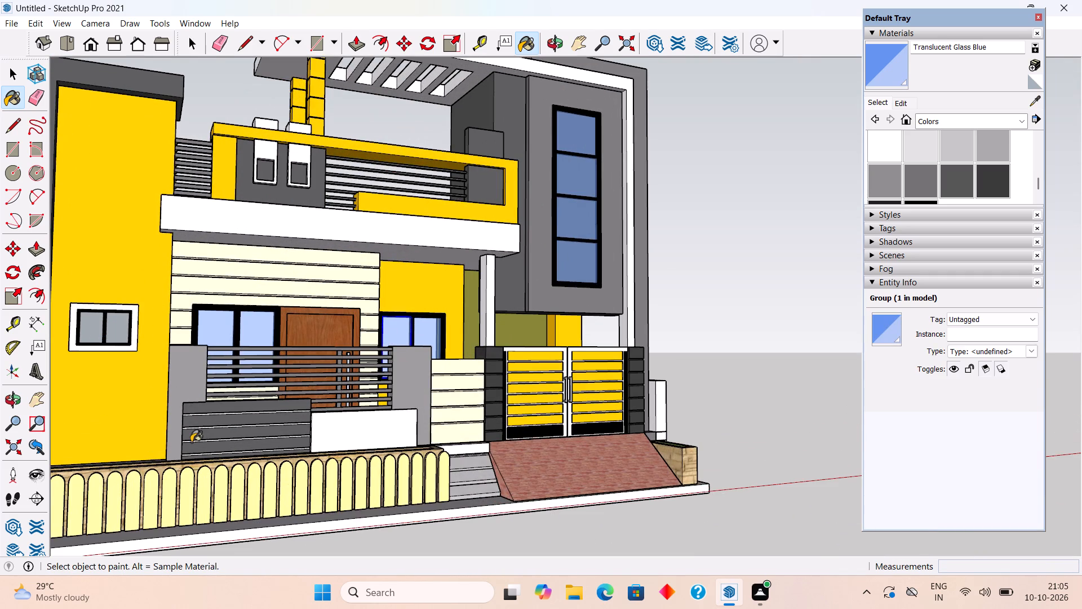
scroll(192, 444, down, 8)
middle_drag(380, 439, 287, 464)
scroll(273, 455, up, 1)
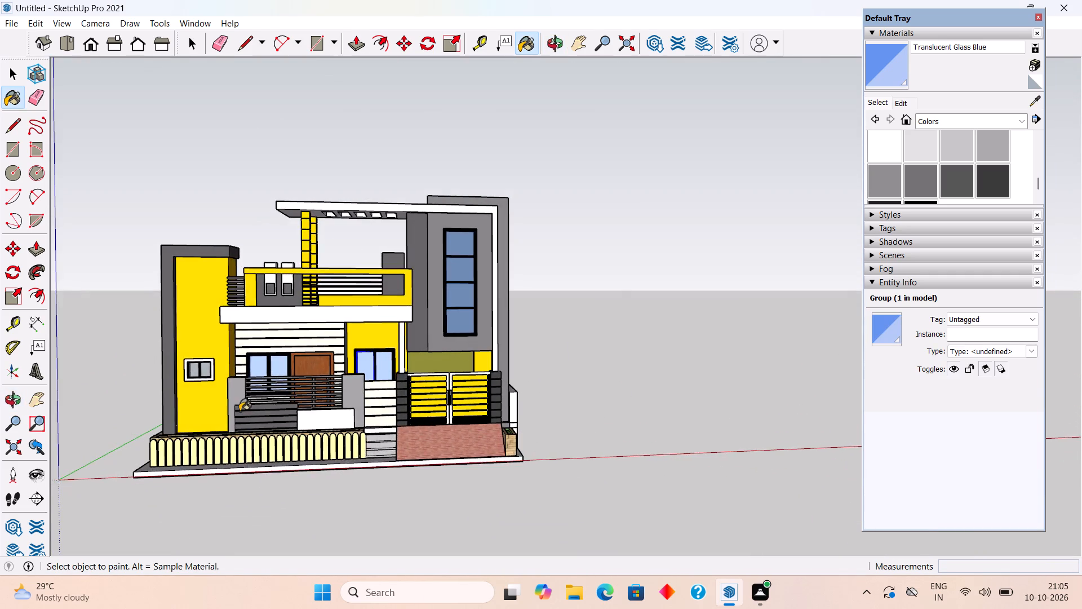
scroll(240, 411, up, 4)
key(space)
click(282, 143)
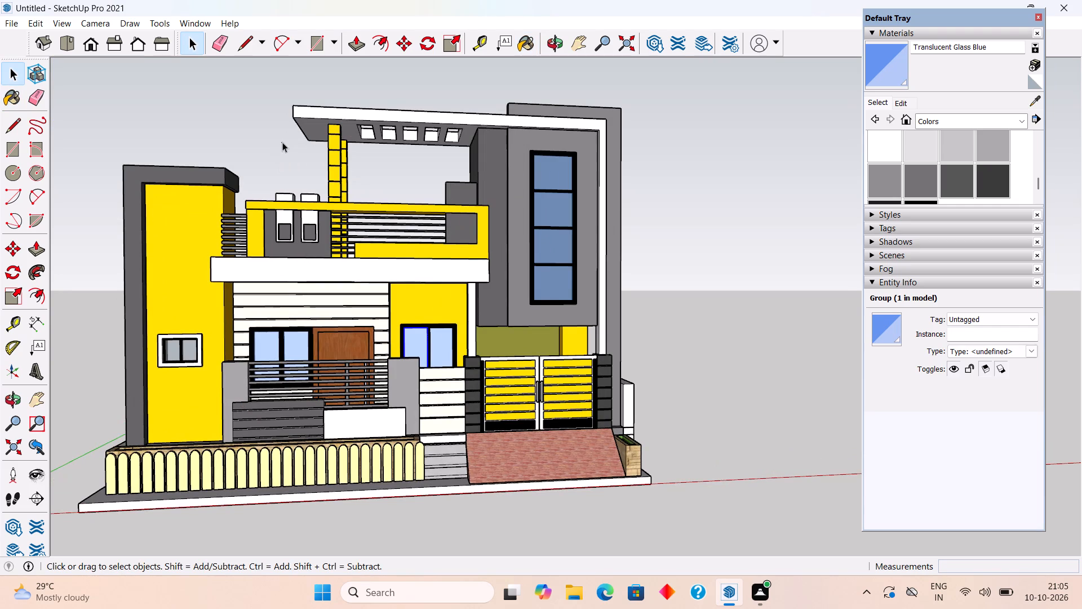
drag(1081, 202, 1081, 176)
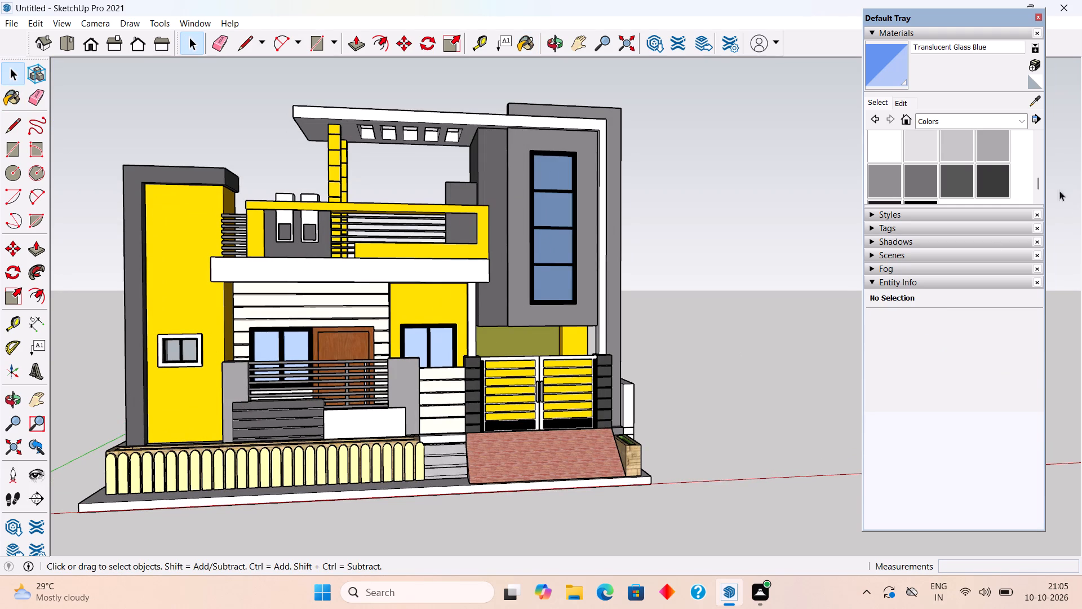
Sample Translucent Glass Gray from the small white-framed window and paint all four panes of the two black-framed ground-floor windows with it.
click(1027, 102)
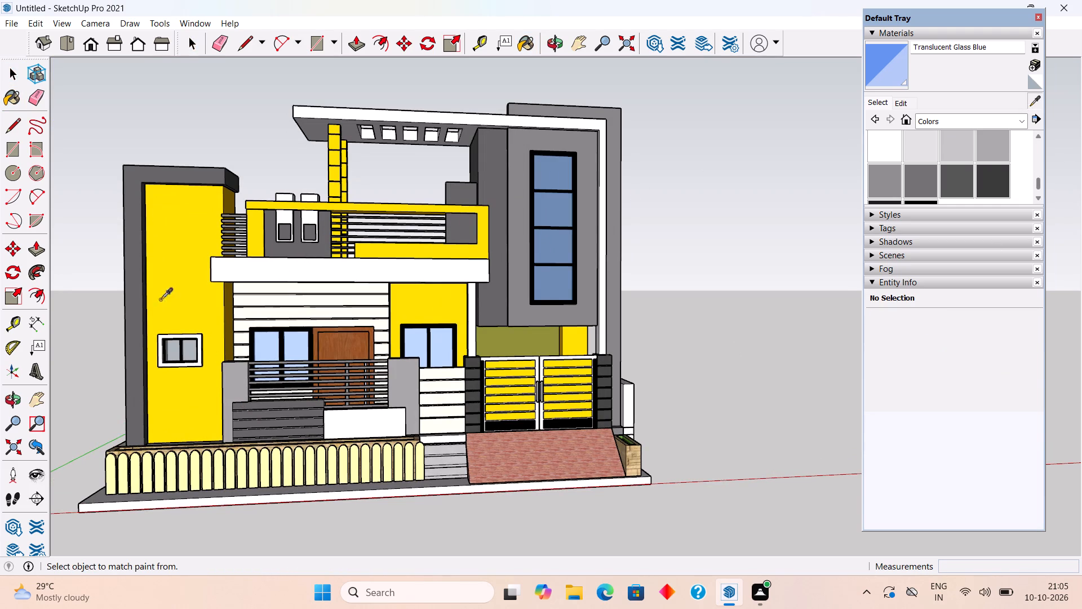
click(190, 349)
click(263, 348)
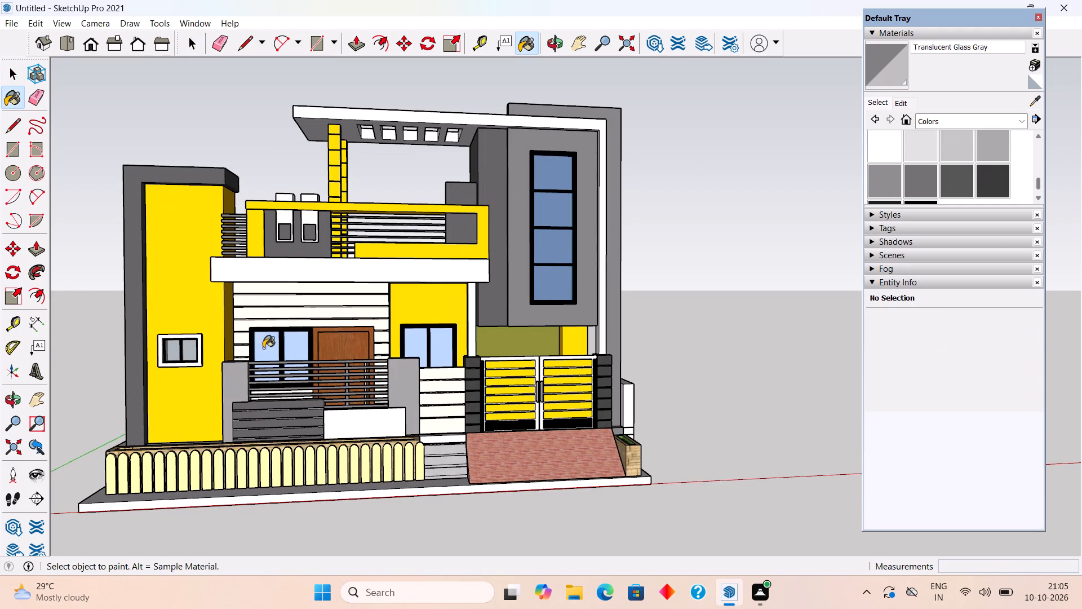
click(290, 349)
click(422, 348)
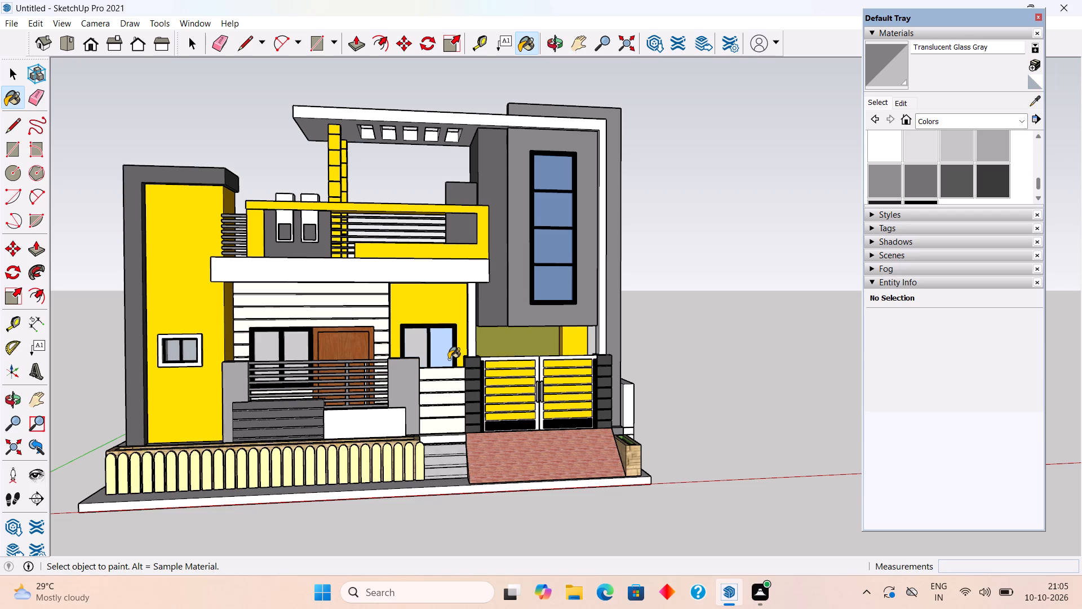
click(449, 359)
key(space)
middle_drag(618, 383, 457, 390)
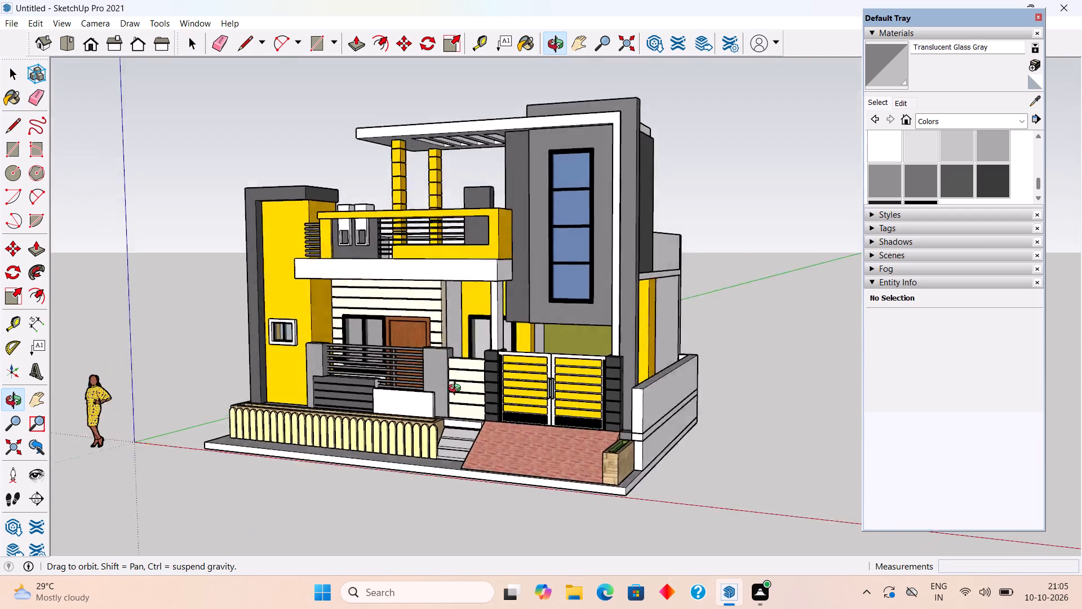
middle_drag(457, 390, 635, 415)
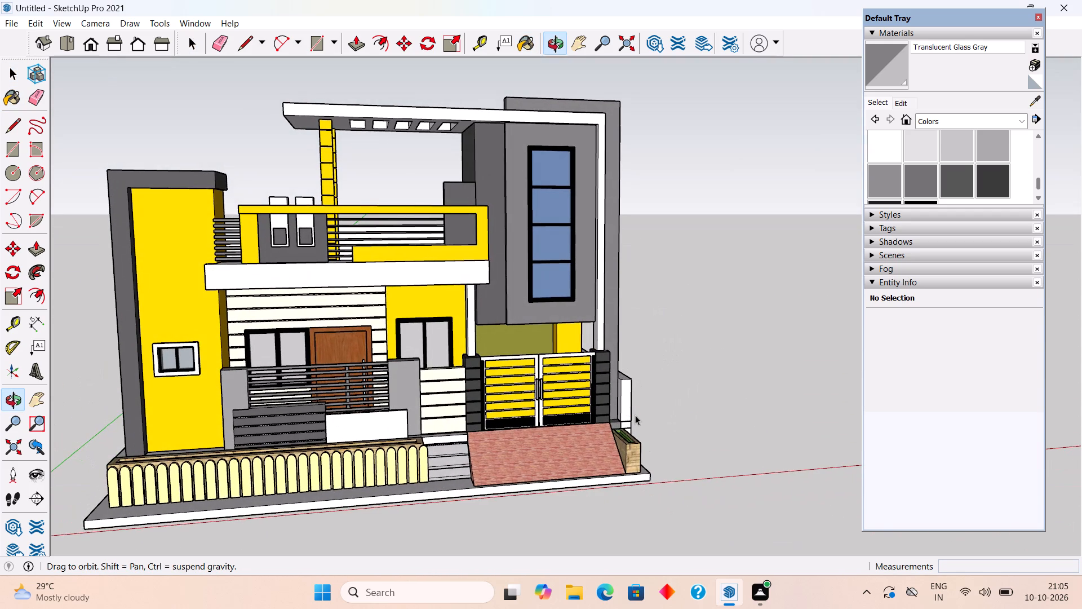
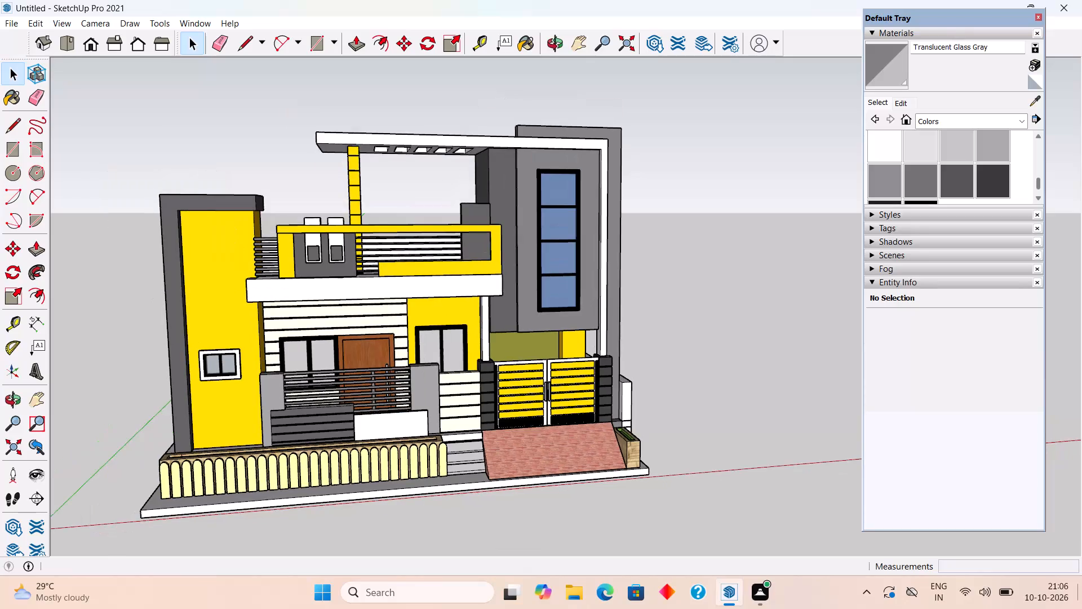
Examine the whole house from the front, the side and several distances to review the finished elevation.
scroll(1081, 608, down, 3)
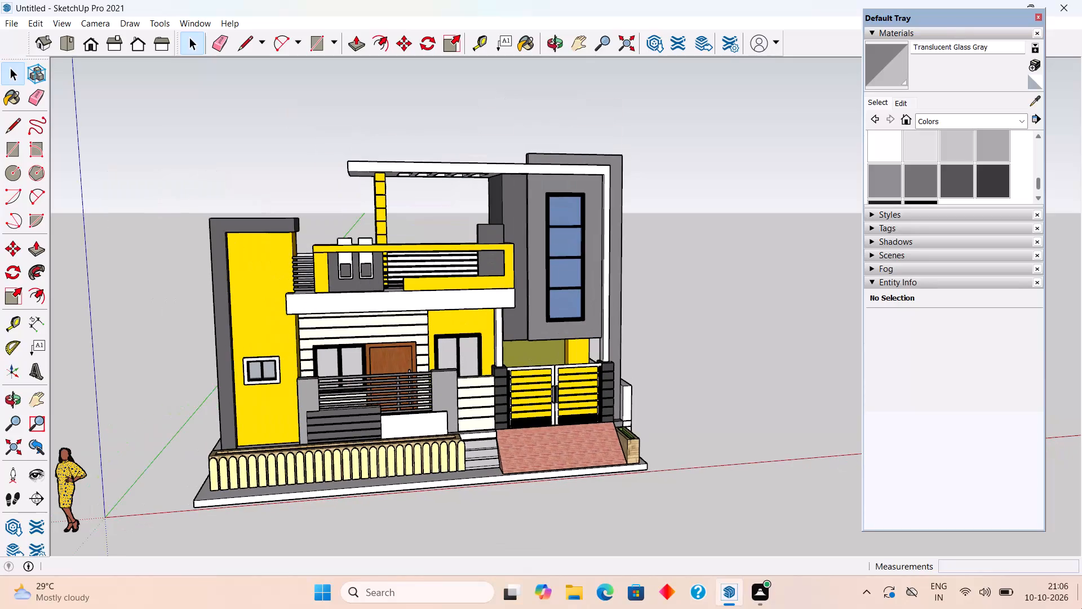
scroll(480, 408, down, 5)
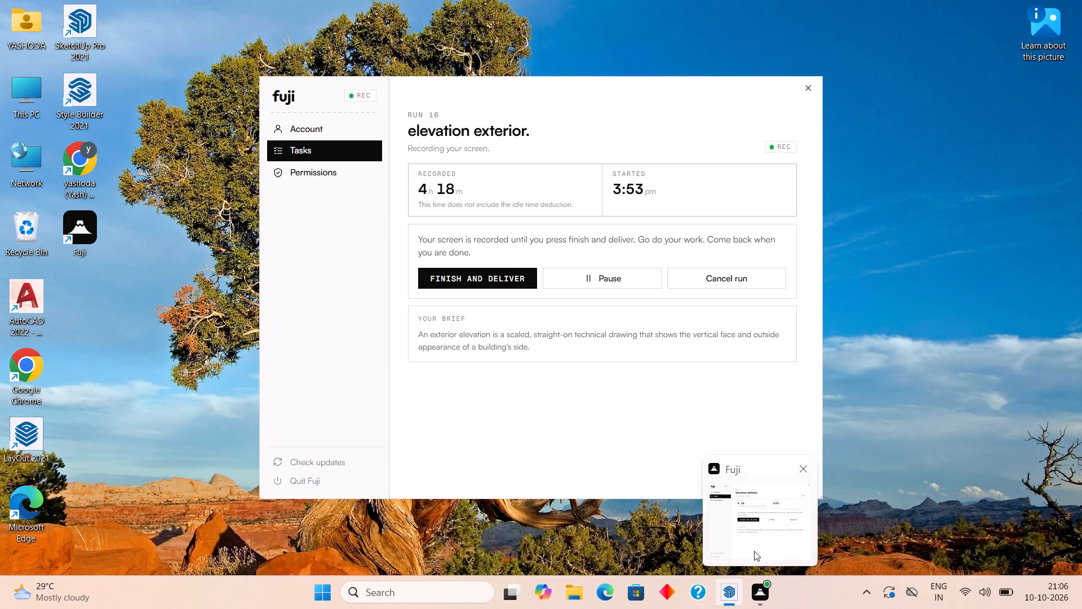
scroll(577, 430, down, 4)
middle_drag(364, 386, 790, 399)
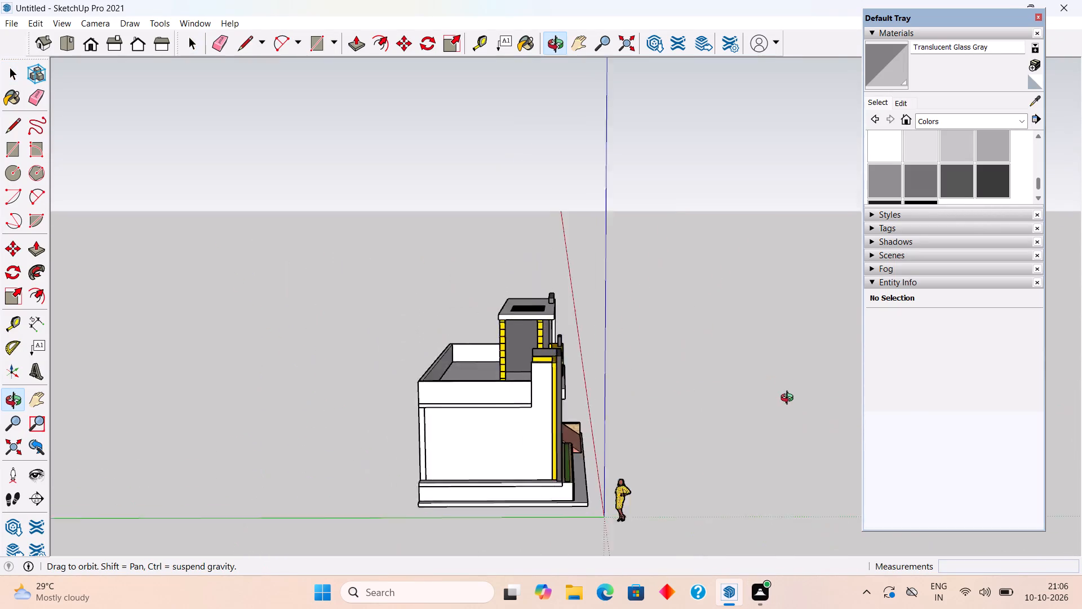
middle_drag(790, 399, 405, 434)
scroll(406, 437, up, 7)
middle_drag(391, 396, 263, 351)
scroll(263, 351, up, 1)
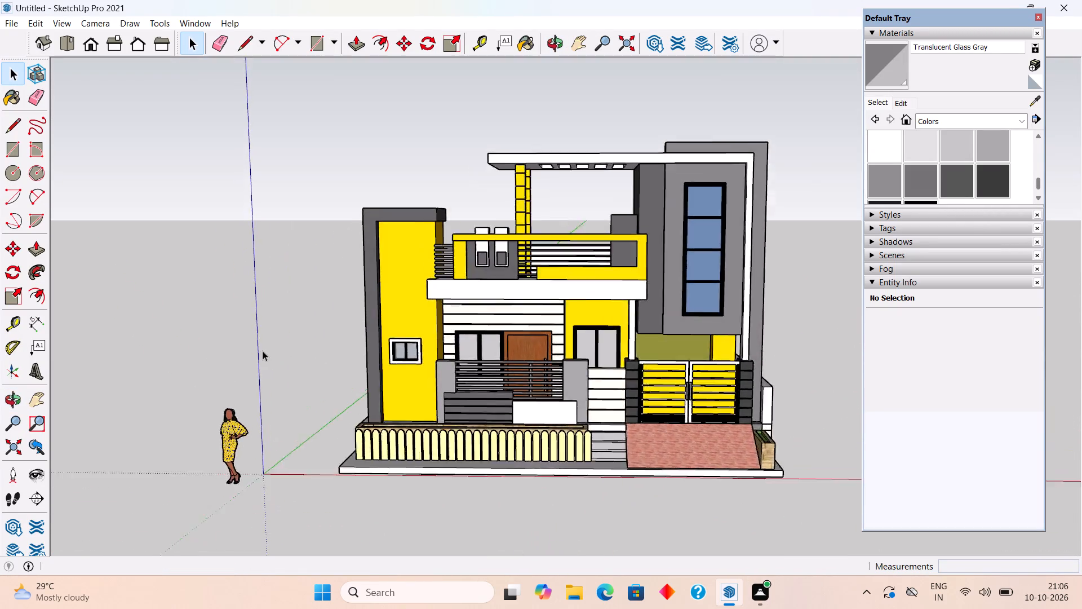
scroll(263, 351, up, 2)
scroll(362, 374, up, 4)
scroll(362, 374, down, 6)
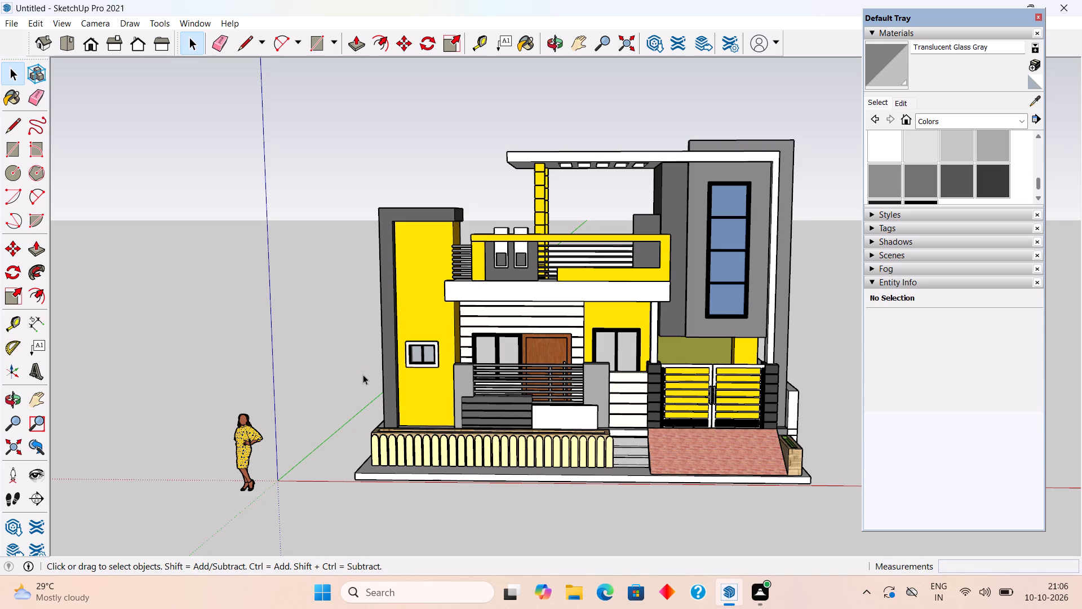
scroll(363, 374, down, 3)
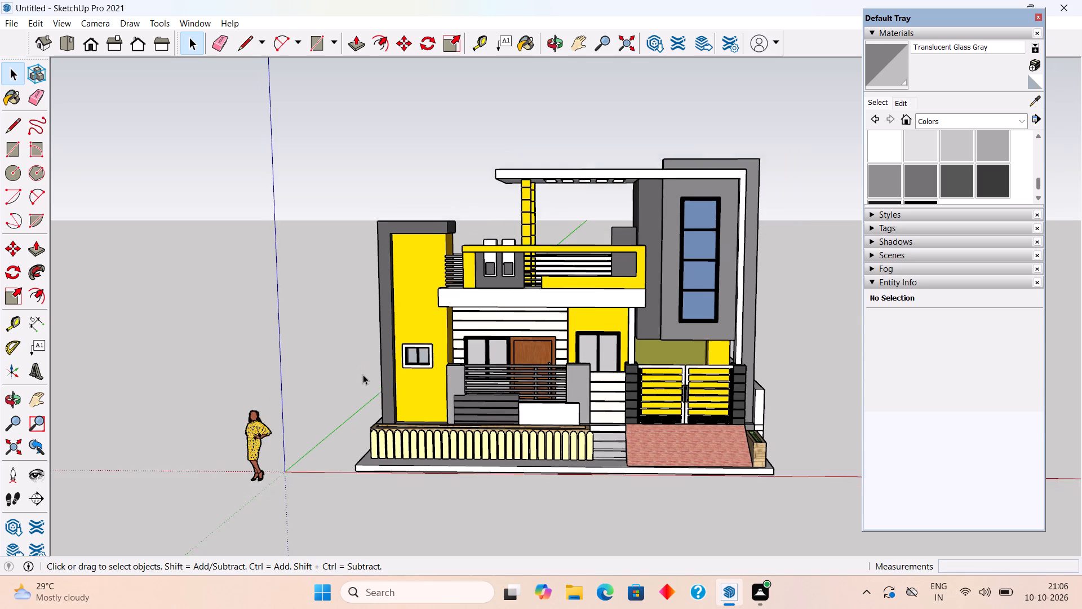
scroll(363, 374, down, 2)
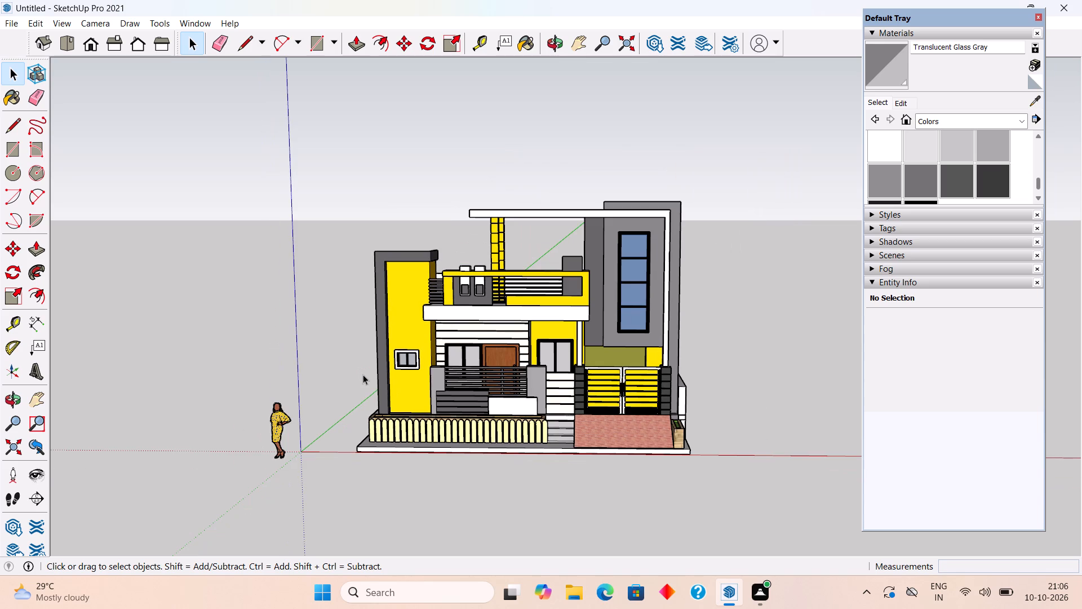
scroll(363, 374, down, 3)
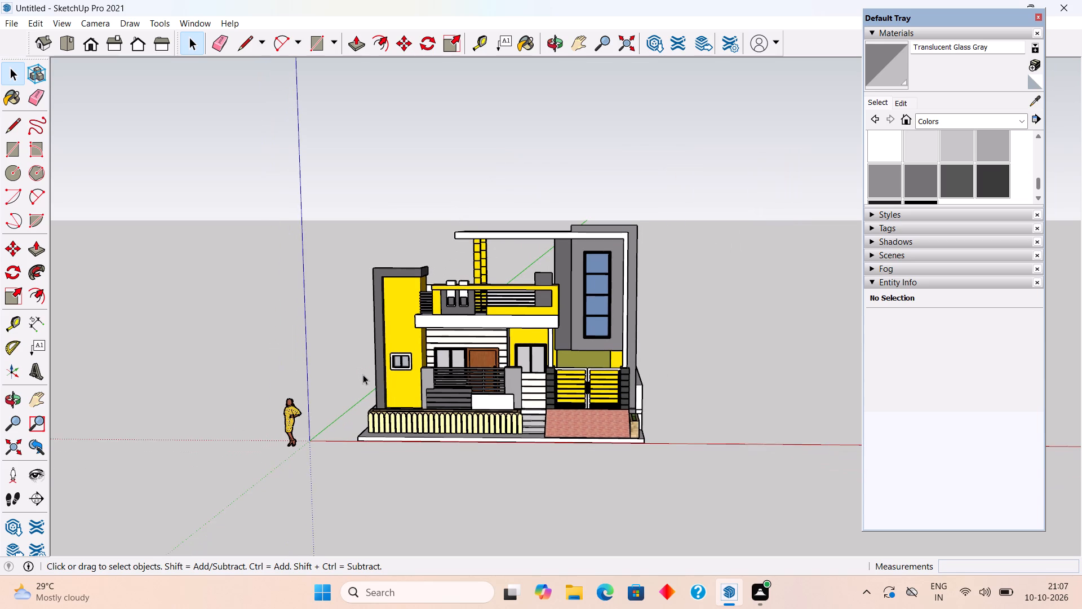
scroll(363, 374, down, 1)
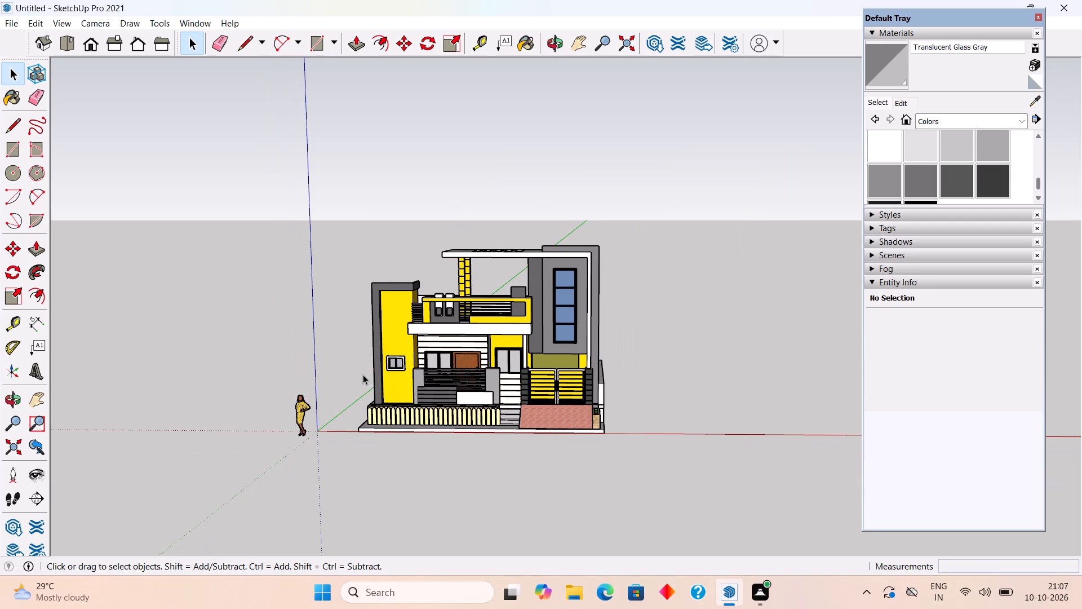
scroll(363, 374, up, 4)
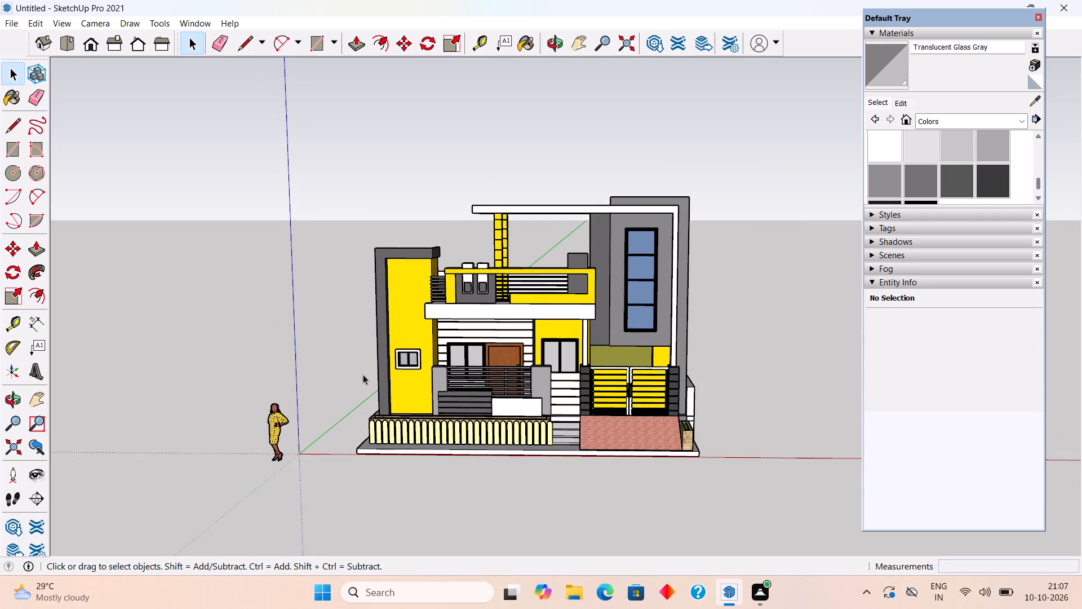
scroll(363, 374, up, 1)
scroll(363, 375, down, 3)
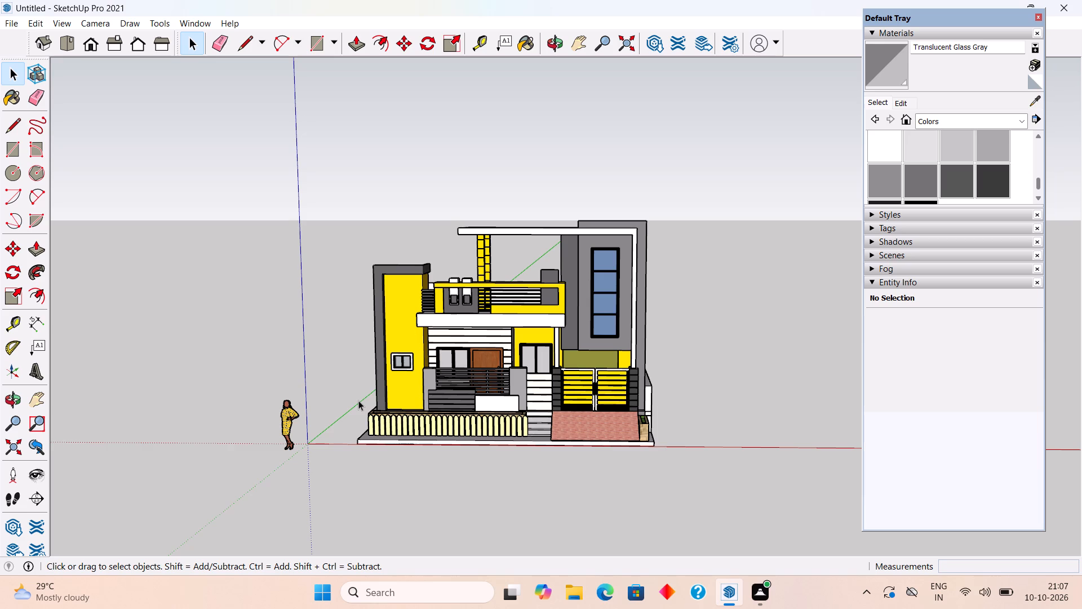
scroll(440, 356, down, 5)
scroll(440, 356, up, 6)
scroll(416, 241, up, 8)
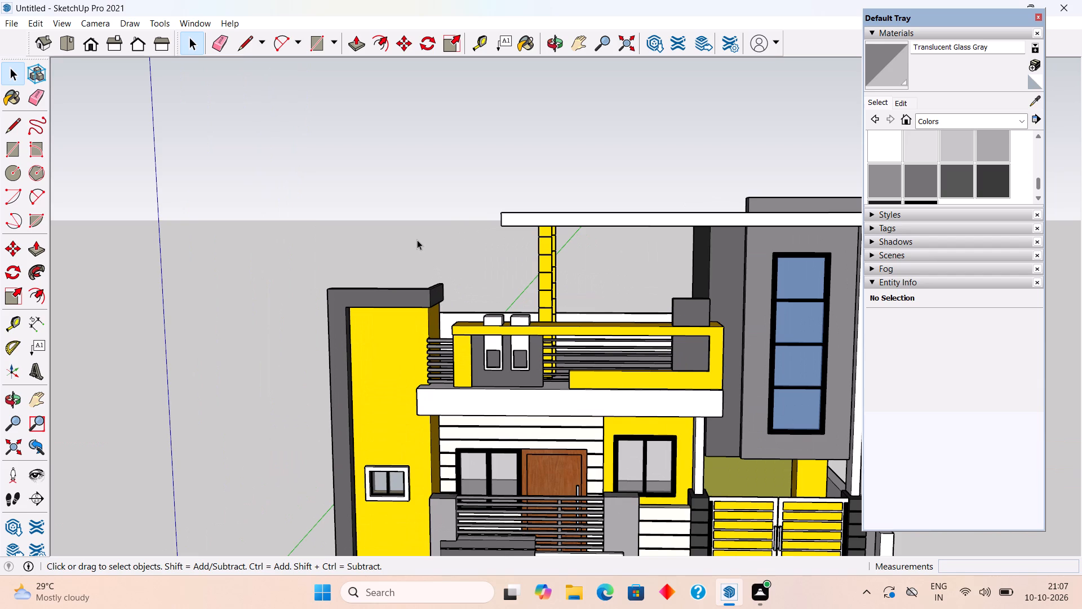
scroll(417, 240, up, 5)
scroll(417, 240, down, 11)
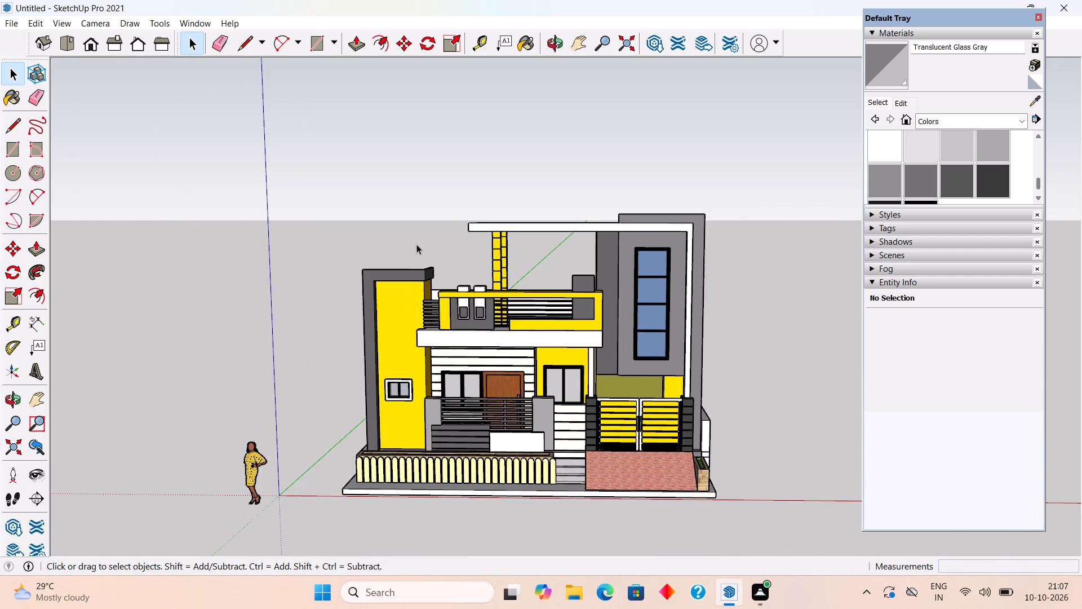
scroll(584, 444, up, 1)
middle_drag(593, 425, 641, 390)
scroll(604, 407, up, 2)
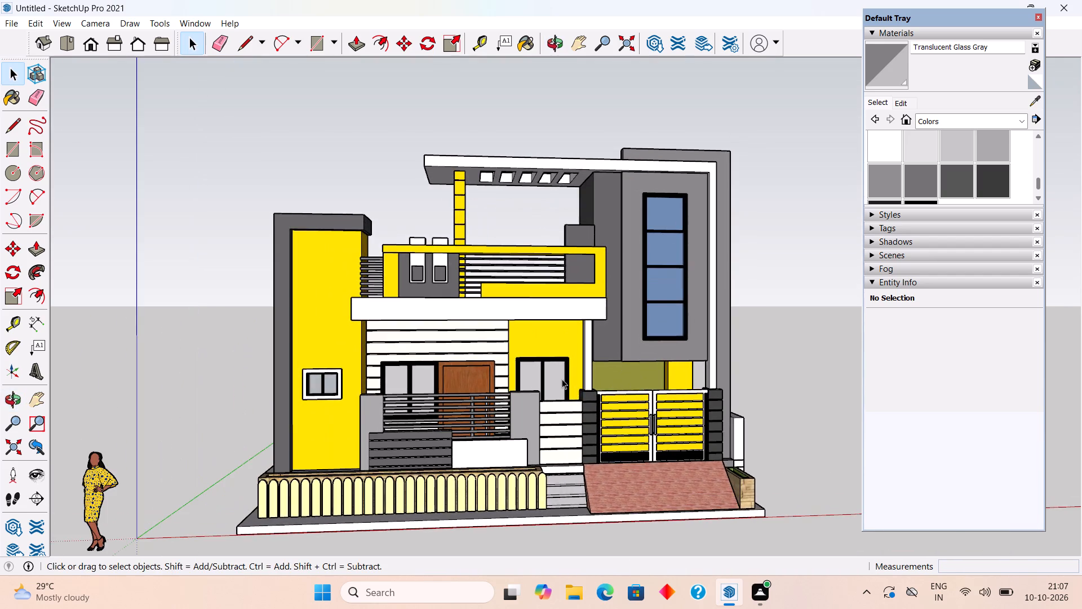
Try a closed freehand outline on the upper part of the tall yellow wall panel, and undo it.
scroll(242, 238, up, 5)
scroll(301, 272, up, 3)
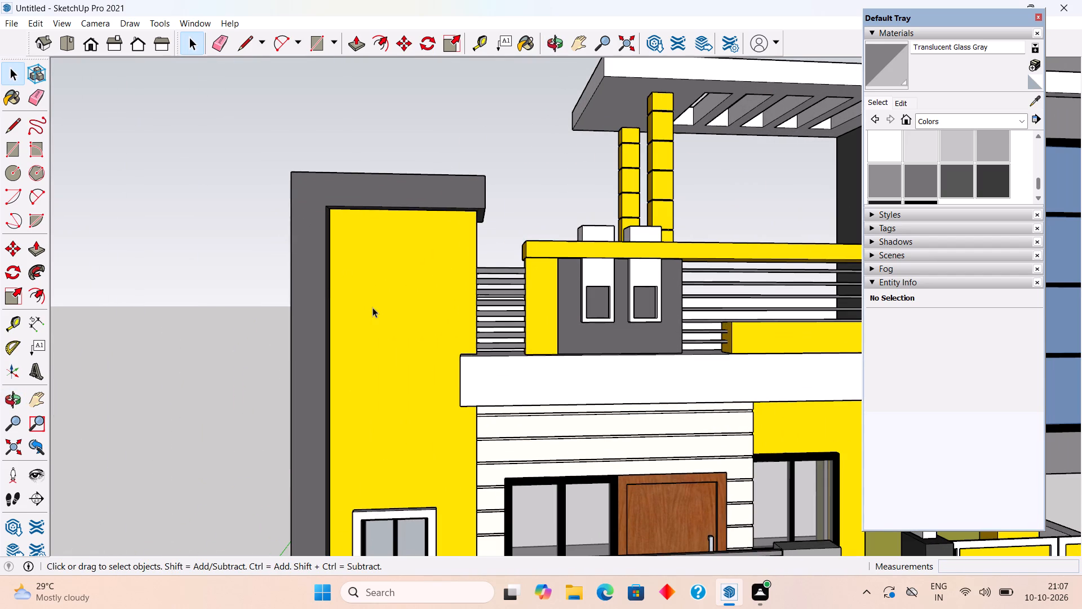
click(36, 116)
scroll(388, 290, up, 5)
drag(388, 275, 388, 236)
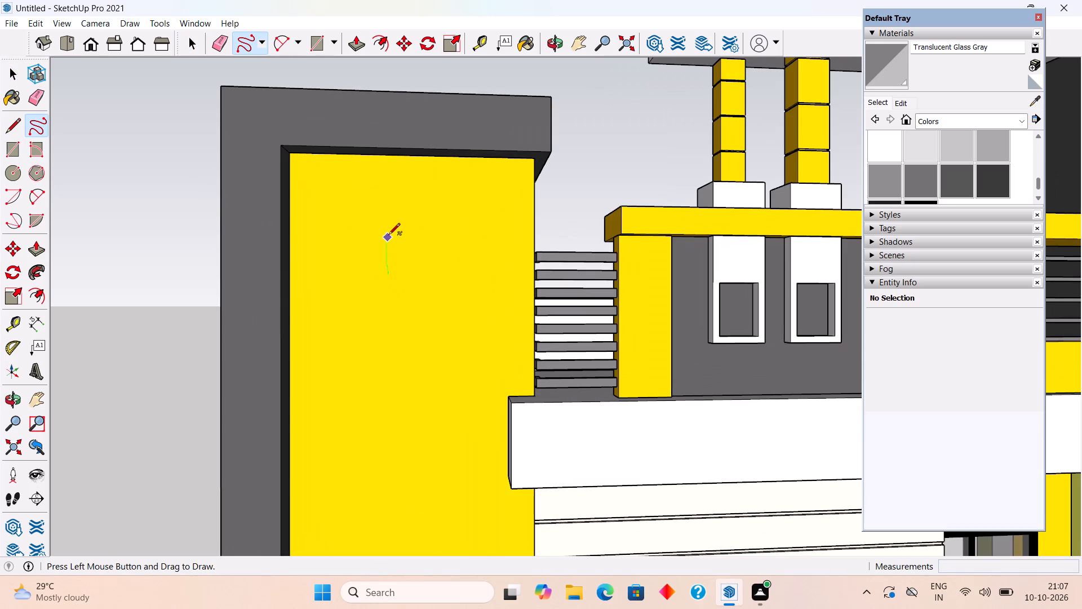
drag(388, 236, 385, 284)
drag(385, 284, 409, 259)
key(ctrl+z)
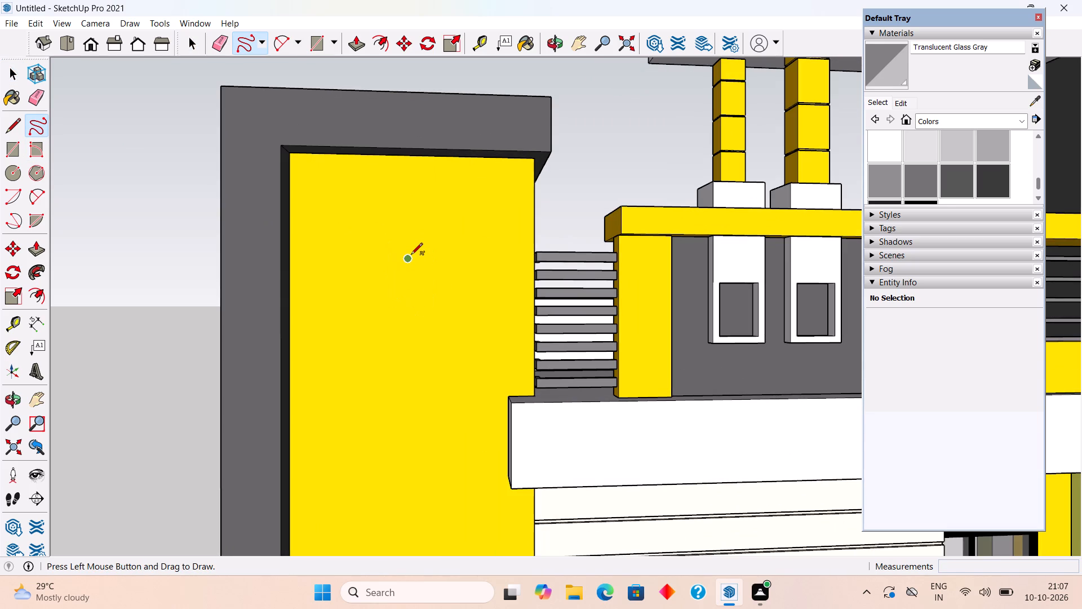
Draw two adjoining freehand petals from a shared base point on the upper part of the tall yellow wall panel.
click(389, 306)
click(389, 308)
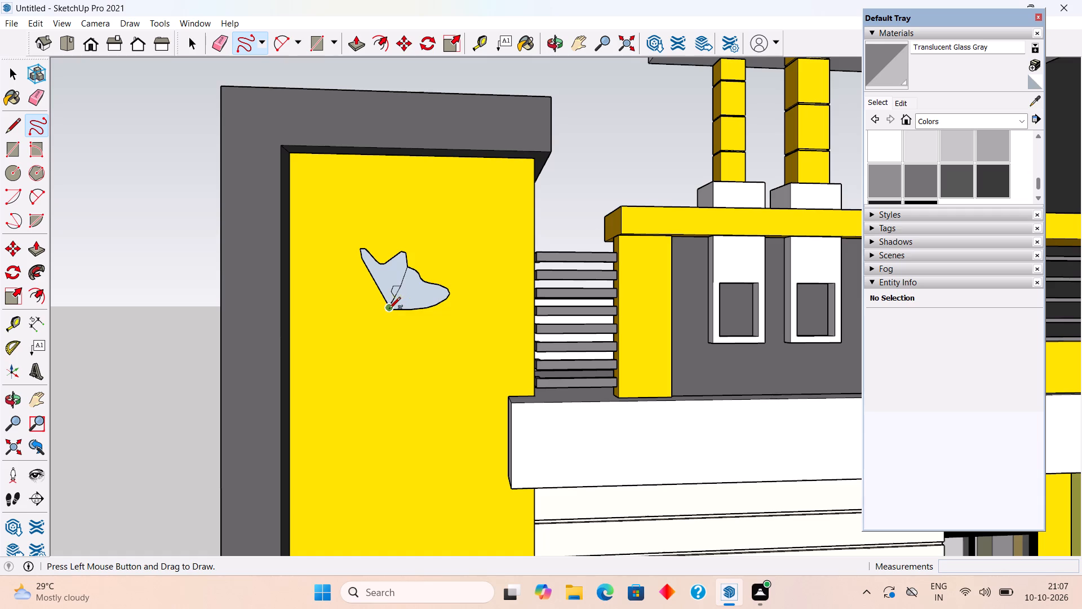
key(ctrl+z)
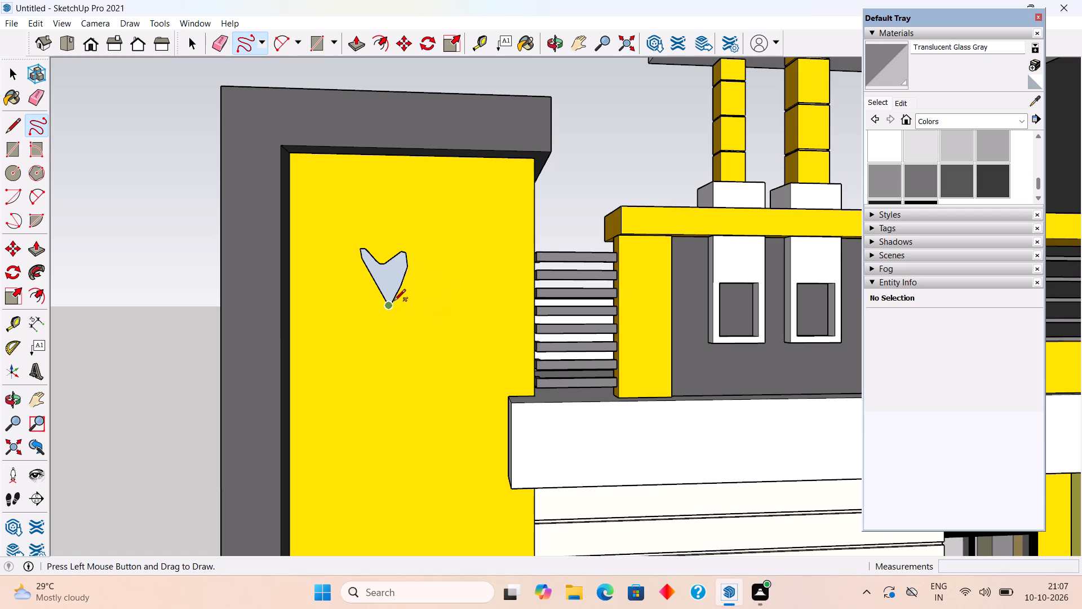
click(391, 309)
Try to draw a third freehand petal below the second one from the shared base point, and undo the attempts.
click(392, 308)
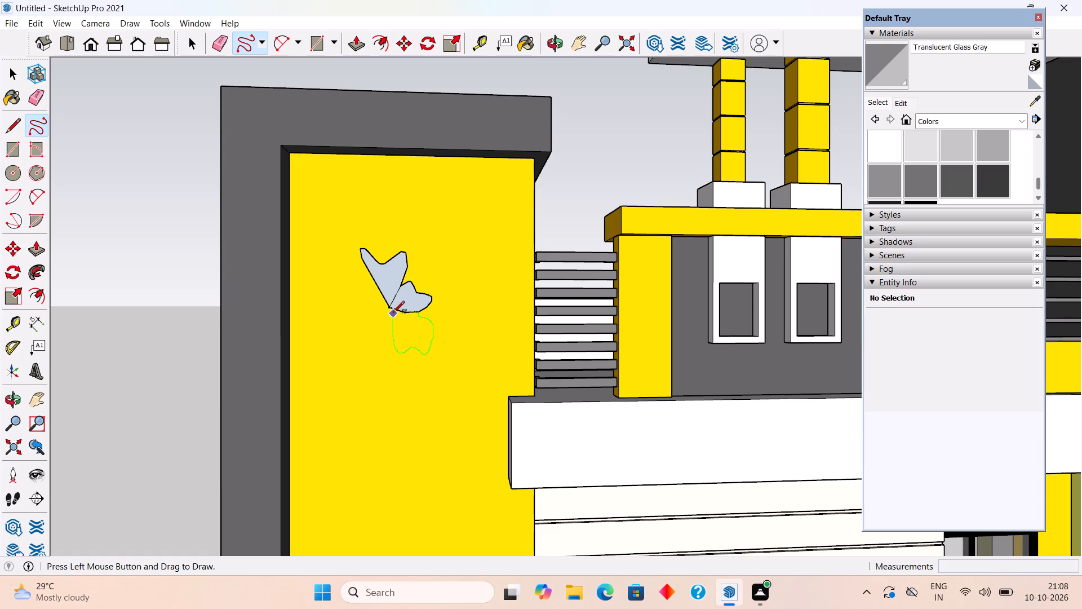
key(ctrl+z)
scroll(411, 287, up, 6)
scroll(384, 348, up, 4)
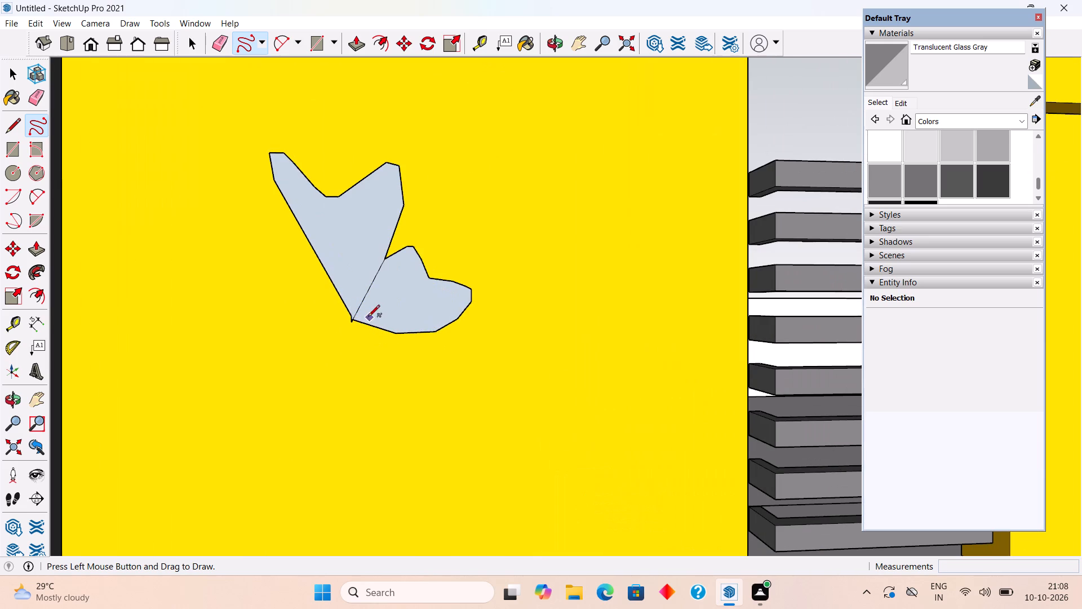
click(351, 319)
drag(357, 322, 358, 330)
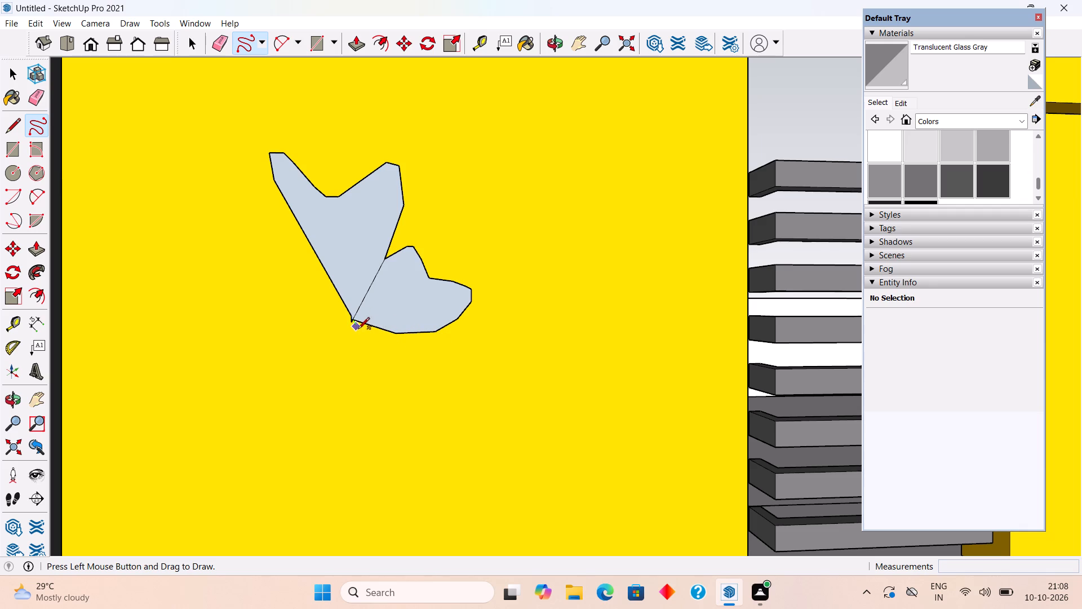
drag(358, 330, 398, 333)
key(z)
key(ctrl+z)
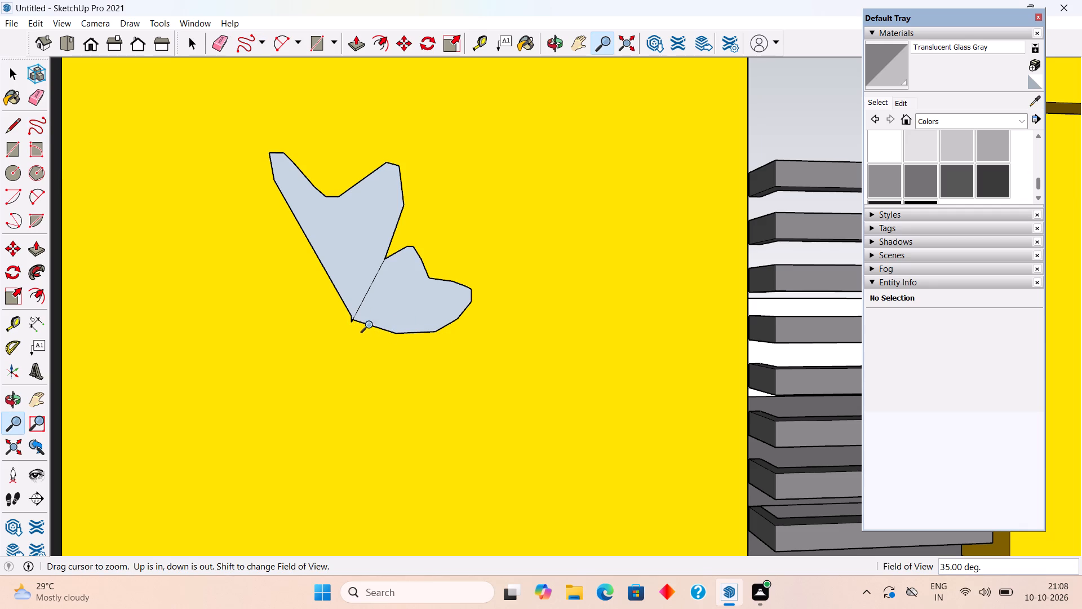
Draw a freehand two-lobed petal from the shared base point, on the side of the first petal away from the second.
click(39, 123)
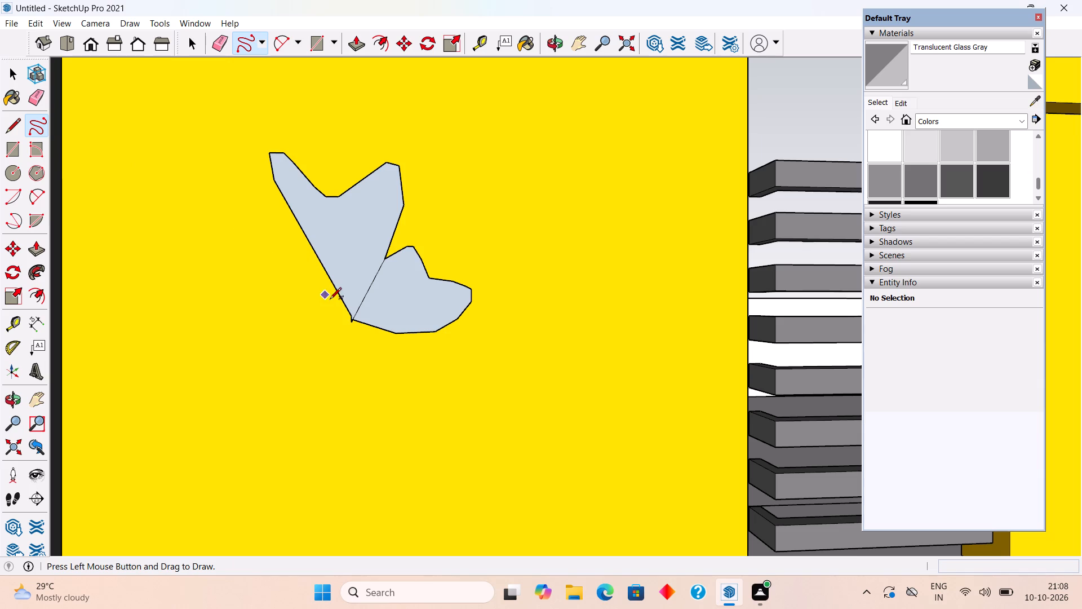
click(349, 321)
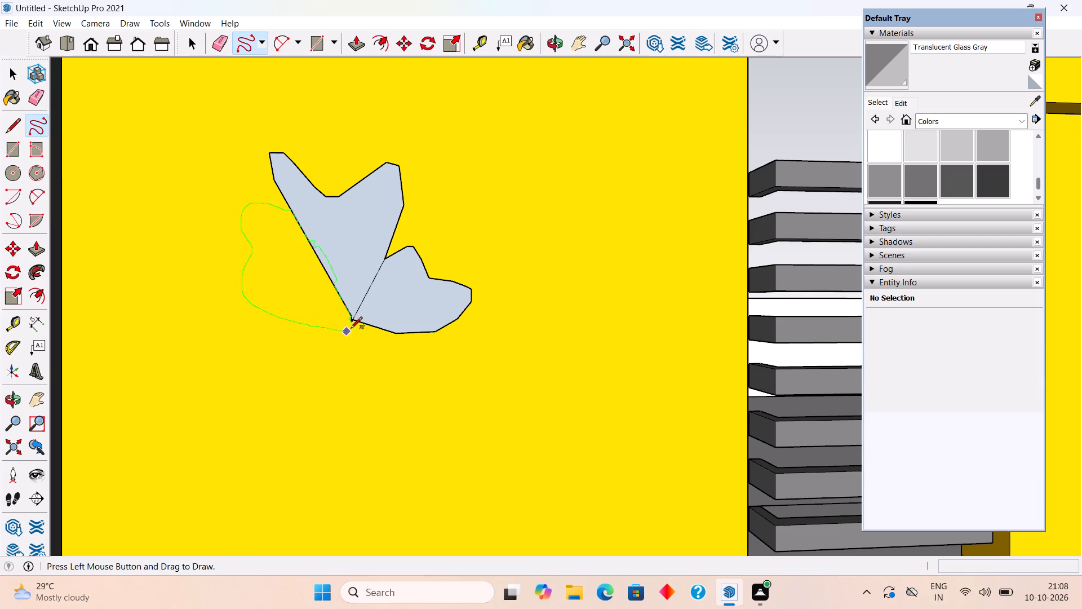
key(ctrl+z)
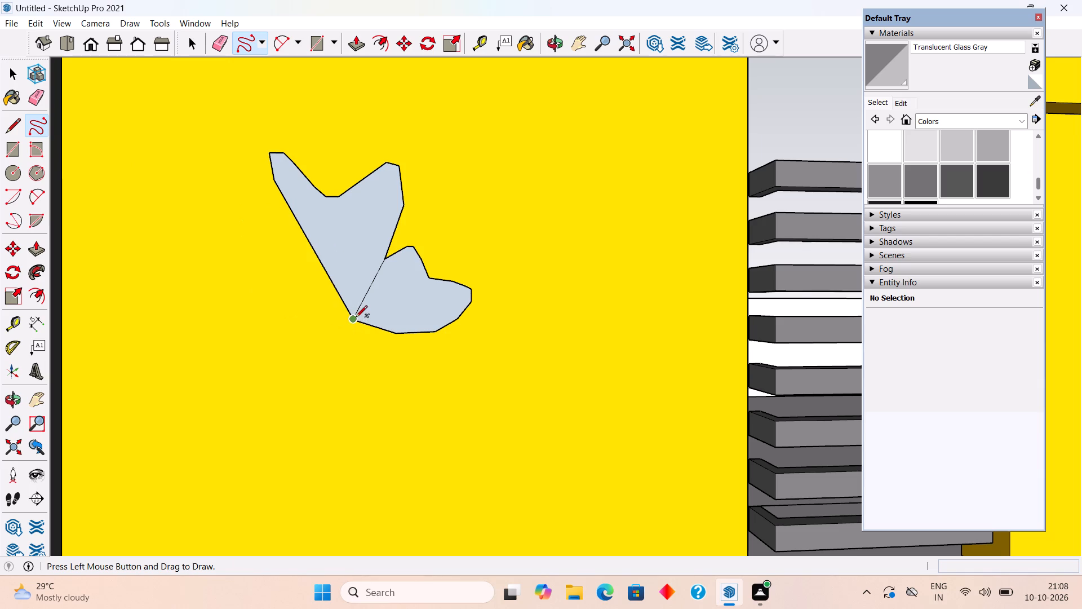
drag(351, 320, 275, 202)
drag(275, 202, 349, 323)
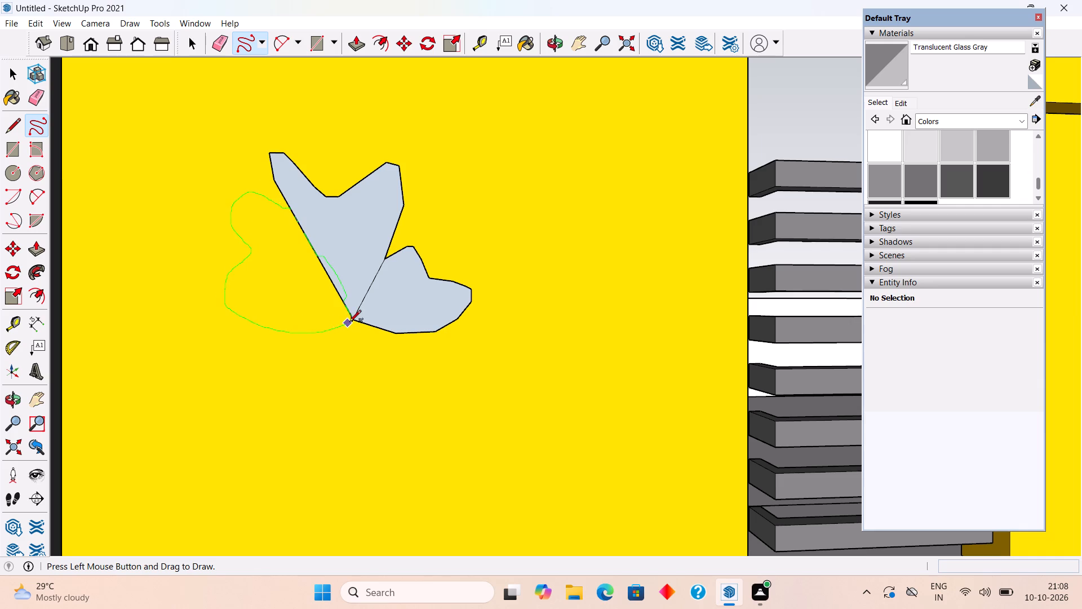
Draw a closed freehand two-pointed petal below the two-lobed petal, starting and ending at the shared base point.
drag(349, 323, 356, 355)
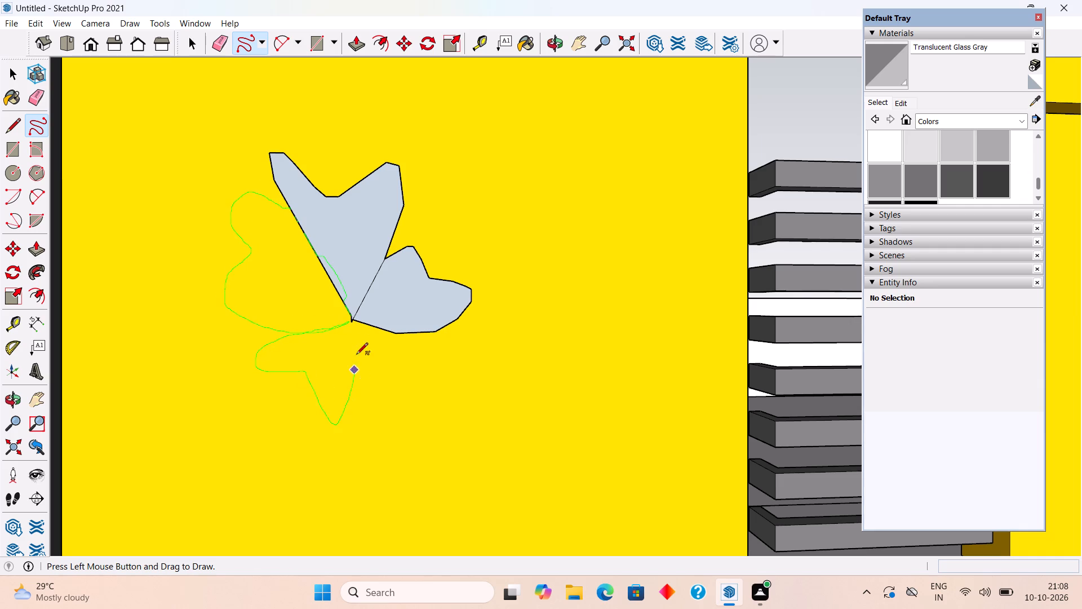
drag(356, 355, 356, 320)
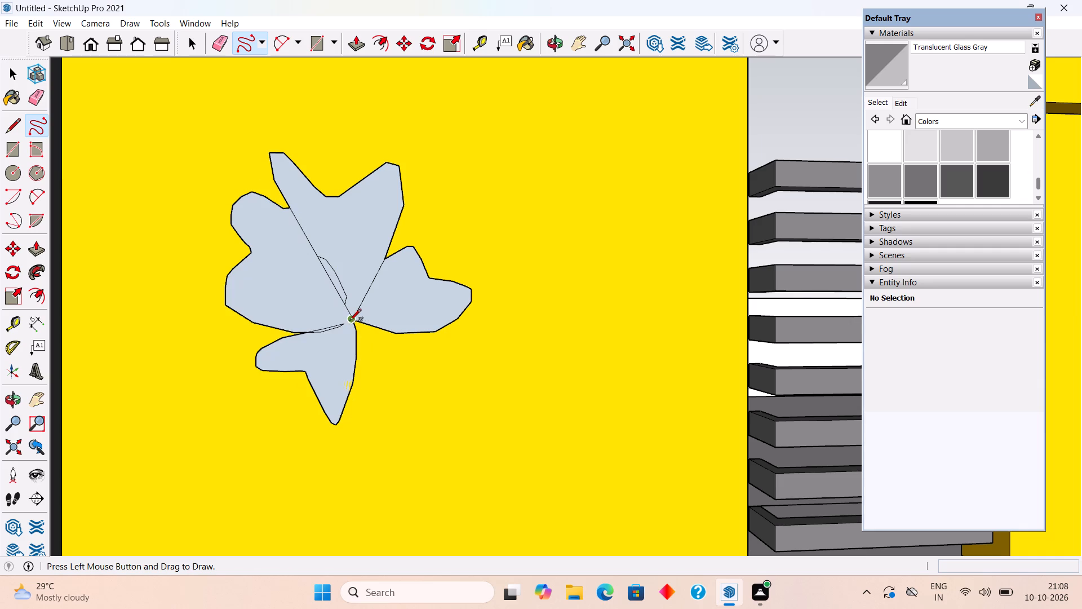
Draw a freehand curved stem line running down from the petals' shared base point.
drag(349, 321, 429, 497)
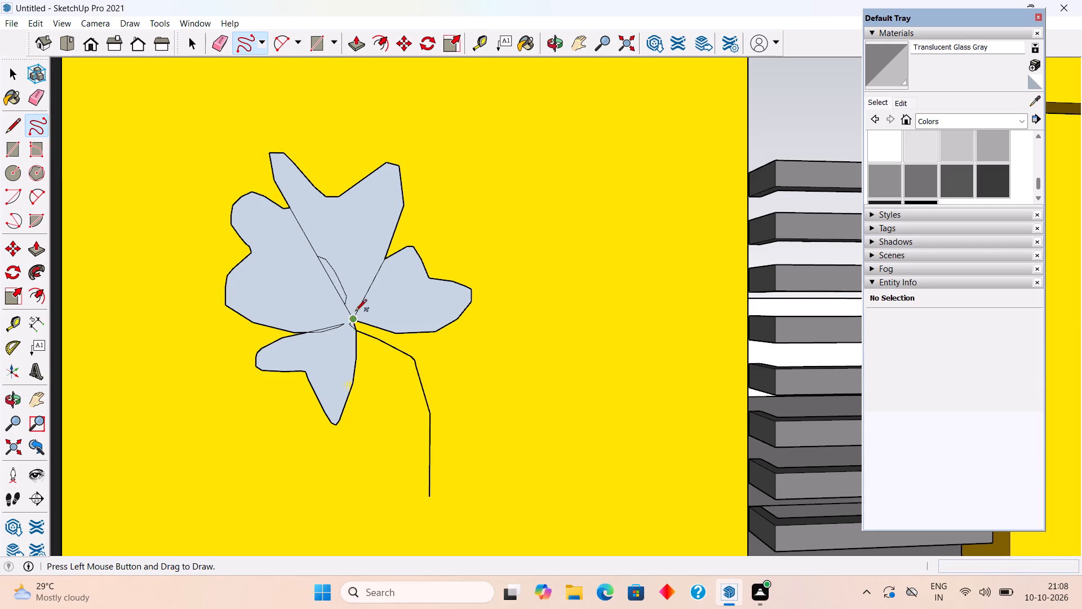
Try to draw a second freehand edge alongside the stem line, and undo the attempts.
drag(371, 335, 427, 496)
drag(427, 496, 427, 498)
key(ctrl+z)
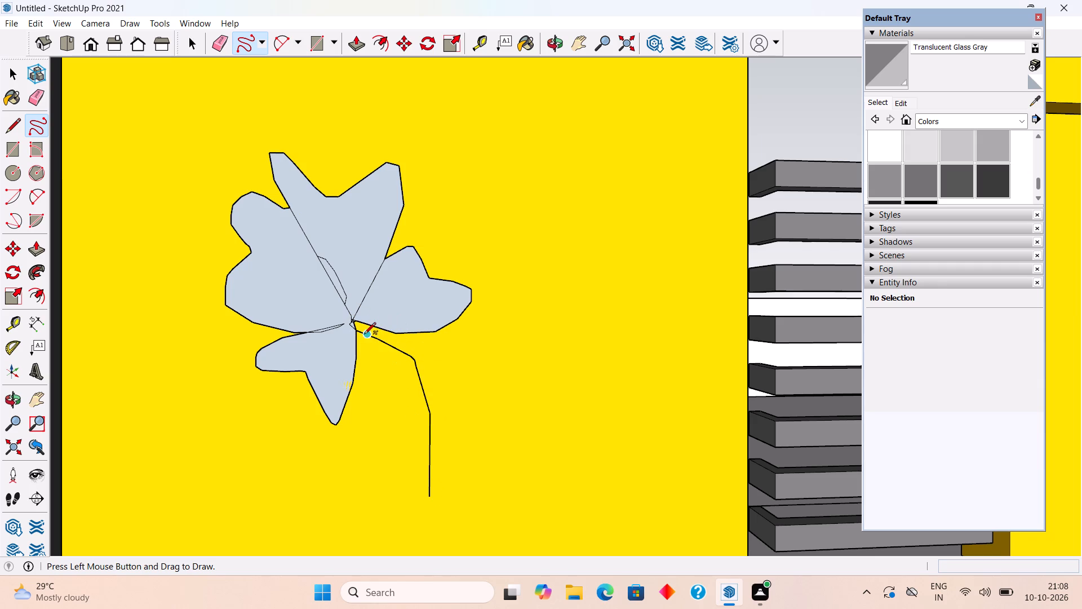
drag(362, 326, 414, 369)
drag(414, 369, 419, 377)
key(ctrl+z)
Draw a freehand edge from the underside of the second petal down to the stem line's lower end, closing the stem shape.
drag(387, 333, 428, 496)
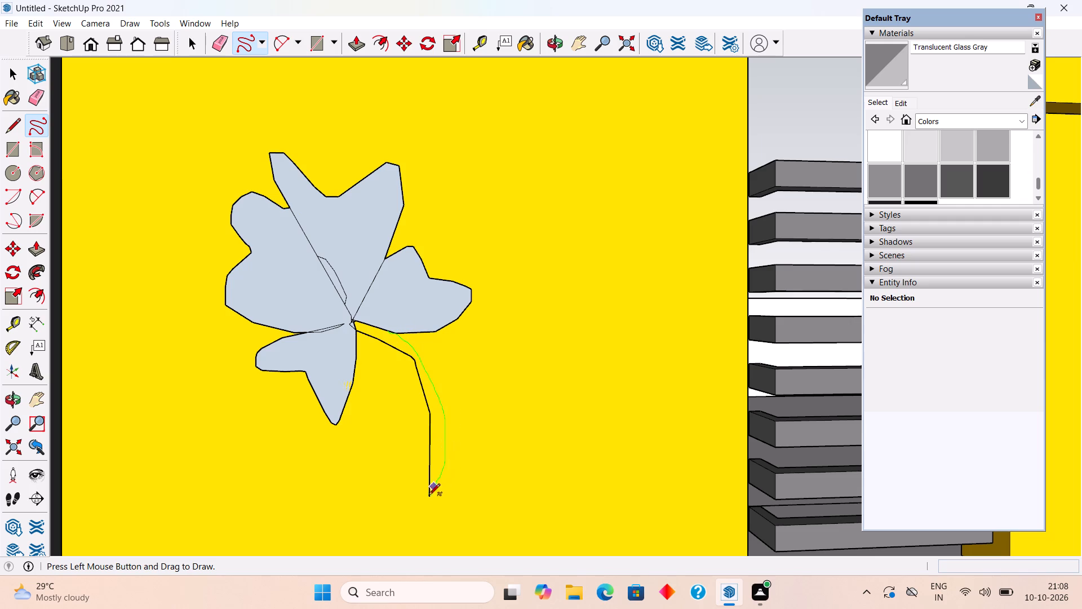
drag(428, 496, 427, 498)
key(space)
Erase the stray curved segments where the two-lobed petal overlaps the tall upper petal.
scroll(415, 438, down, 7)
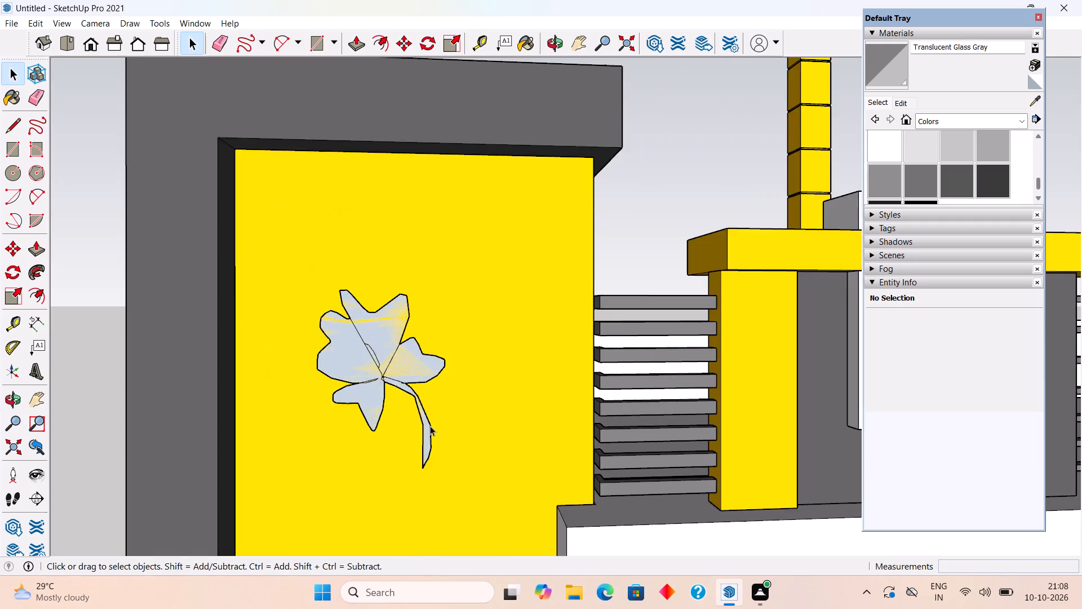
scroll(432, 423, down, 20)
scroll(432, 423, down, 7)
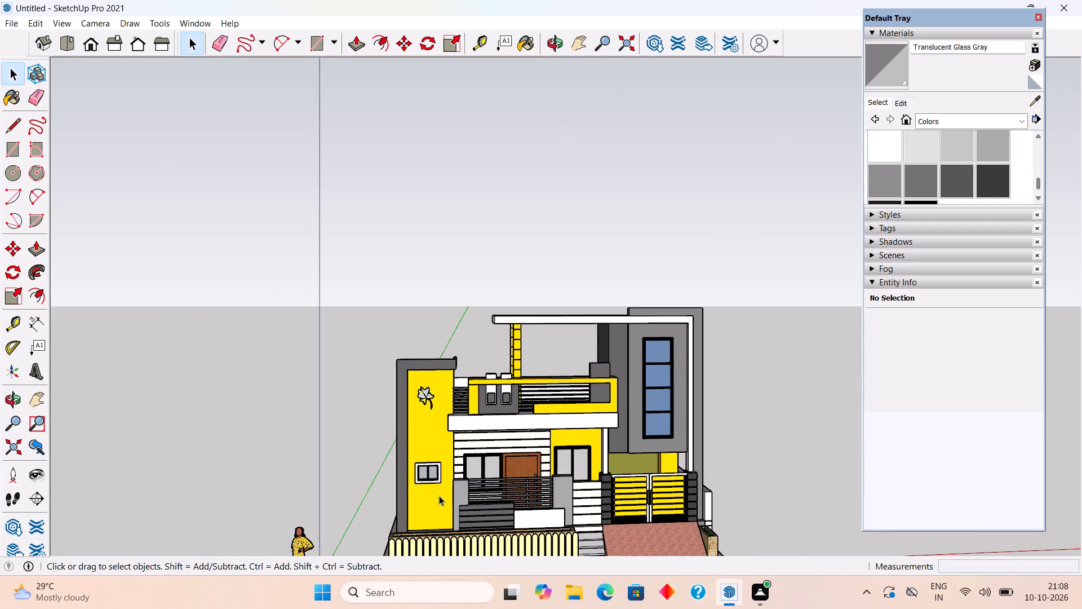
scroll(440, 496, up, 6)
scroll(406, 302, up, 17)
scroll(418, 357, up, 5)
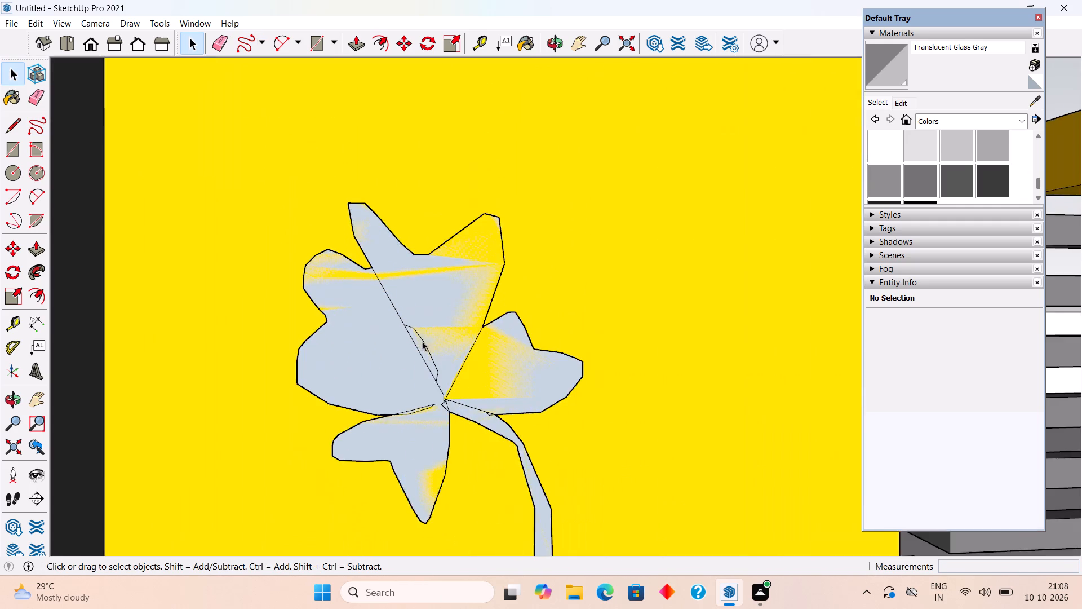
scroll(424, 340, up, 5)
click(431, 356)
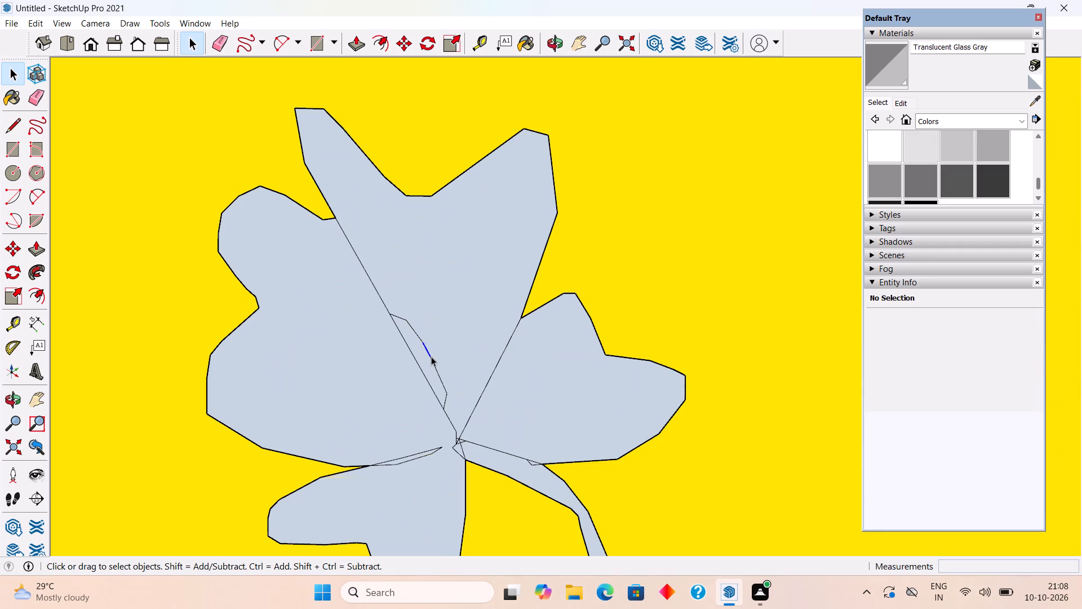
key(Delete)
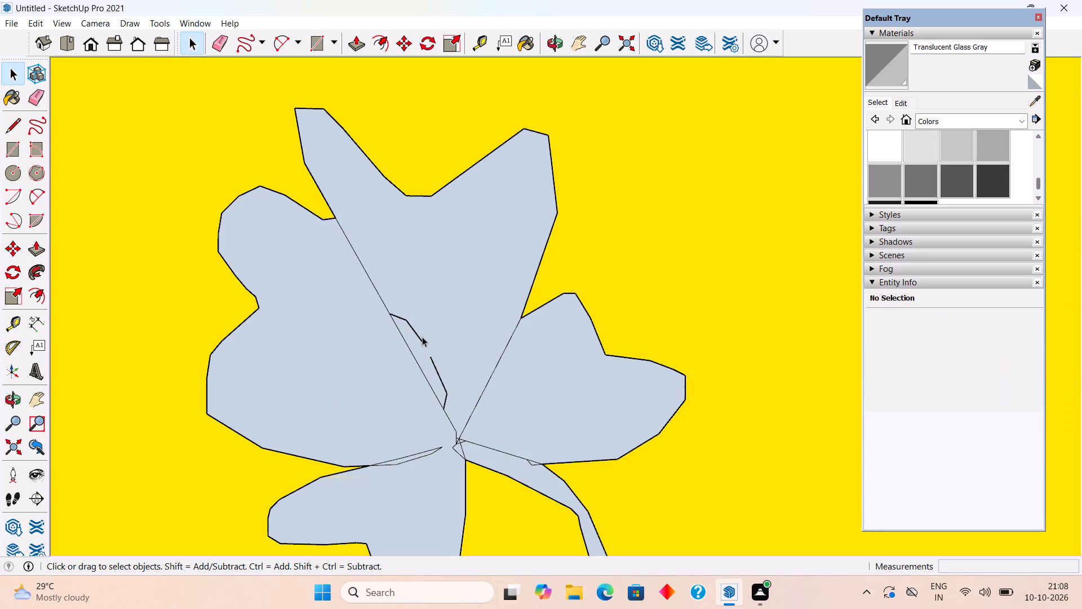
click(422, 341)
key(Delete)
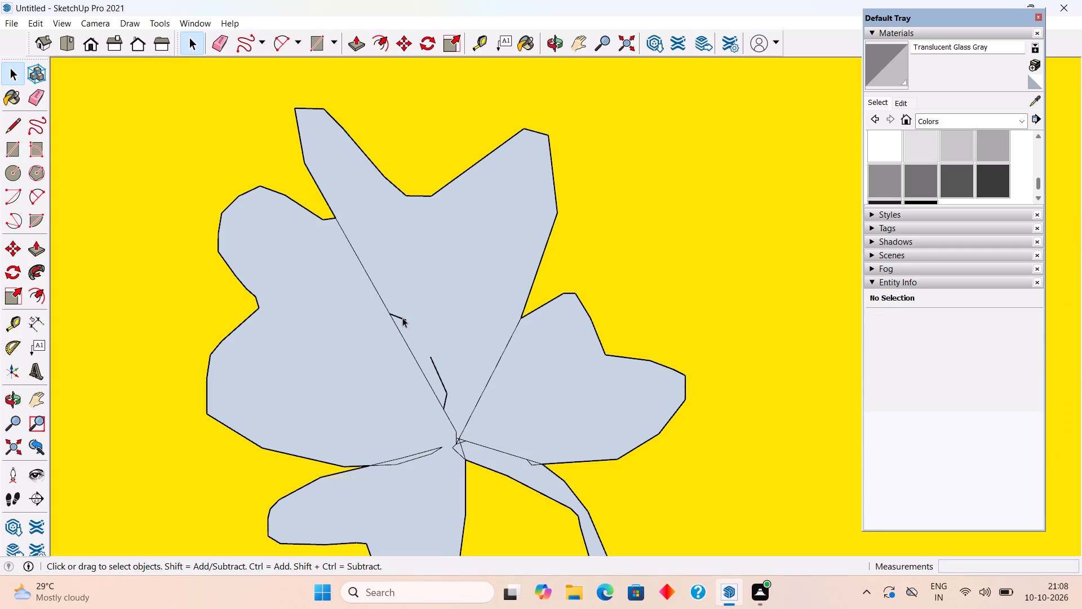
click(402, 317)
key(Delete)
click(445, 387)
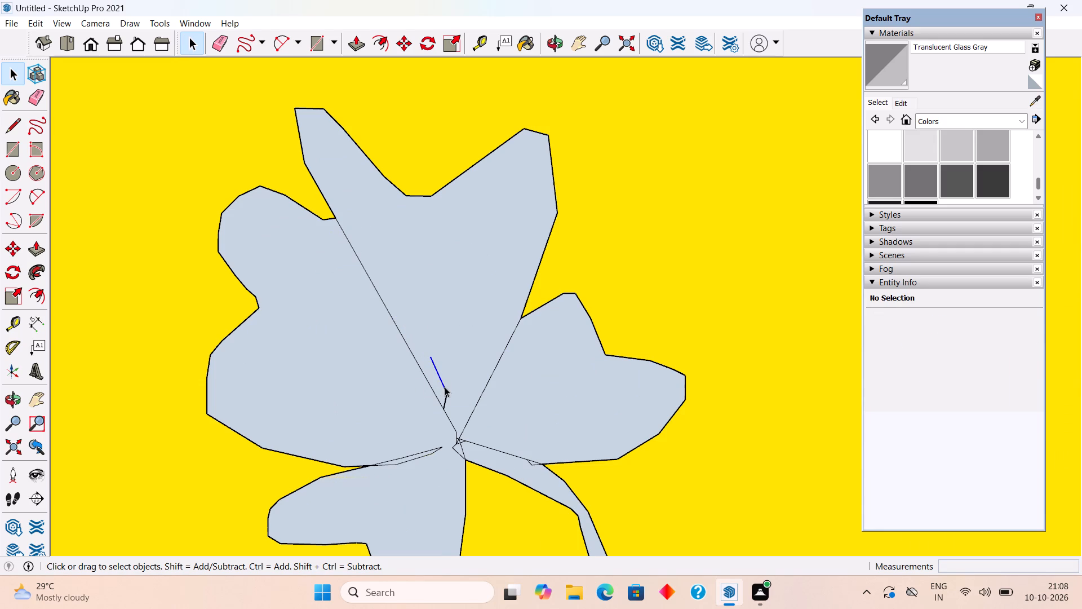
key(Delete)
click(445, 399)
key(Delete)
Erase the overlapping edge segments between the two-lobed petal and the lower petal.
click(429, 454)
key(Delete)
click(429, 450)
key(Delete)
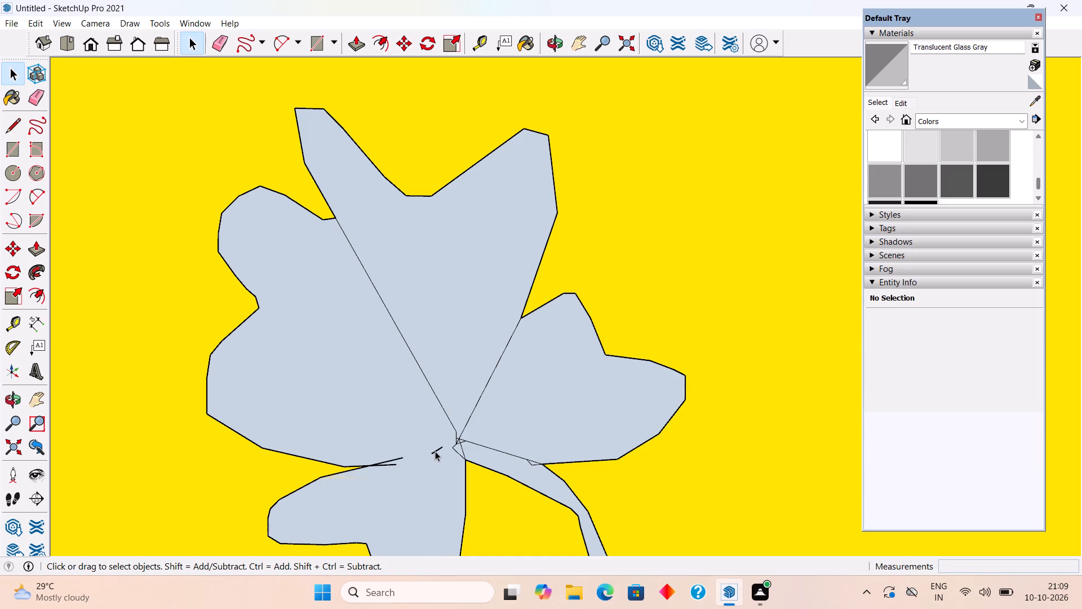
click(436, 448)
key(Delete)
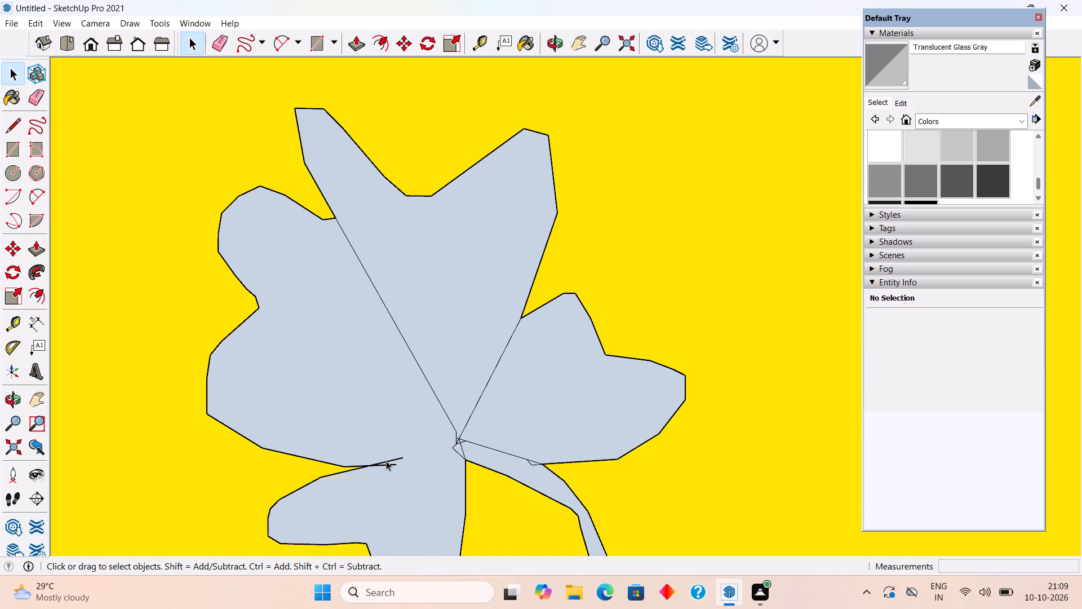
click(386, 461)
key(Delete)
click(387, 465)
key(Delete)
Erase the short stray edge and the dividing line between the second petal and the stem.
scroll(537, 464, up, 5)
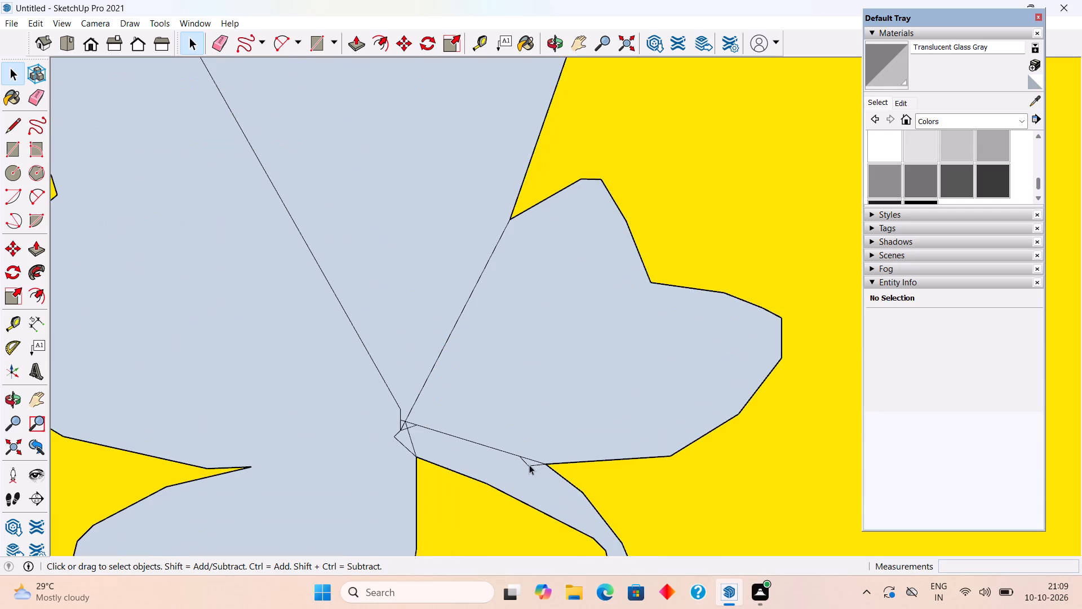
click(529, 465)
key(Delete)
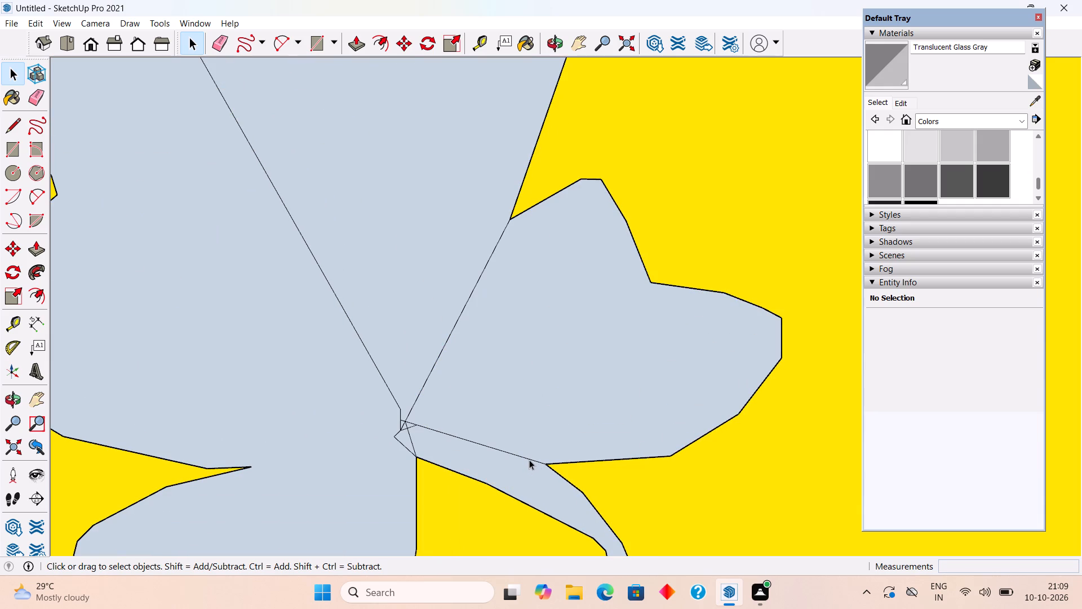
click(529, 460)
key(Delete)
Erase the small crossing edges around the shared base point and the dividing line between the first and second petals.
click(409, 423)
key(Delete)
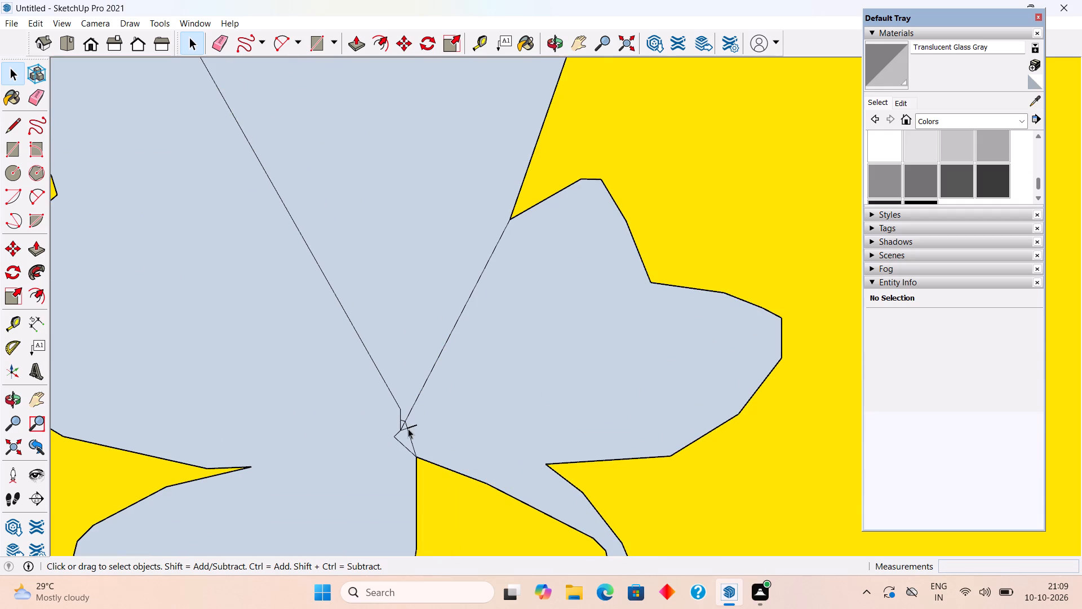
click(407, 428)
key(Delete)
click(405, 420)
key(Delete)
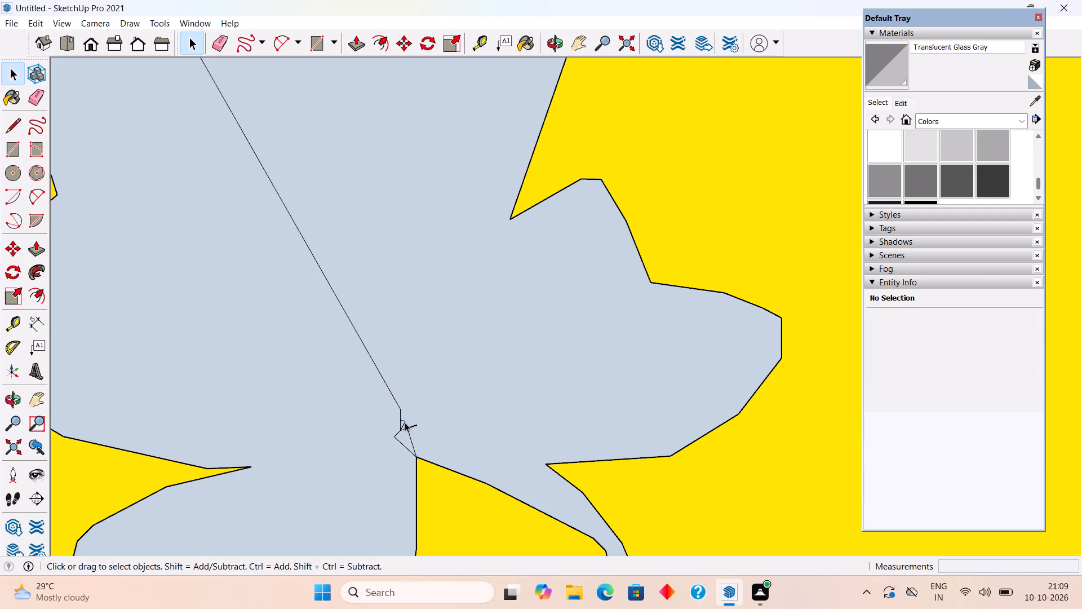
click(413, 425)
key(Delete)
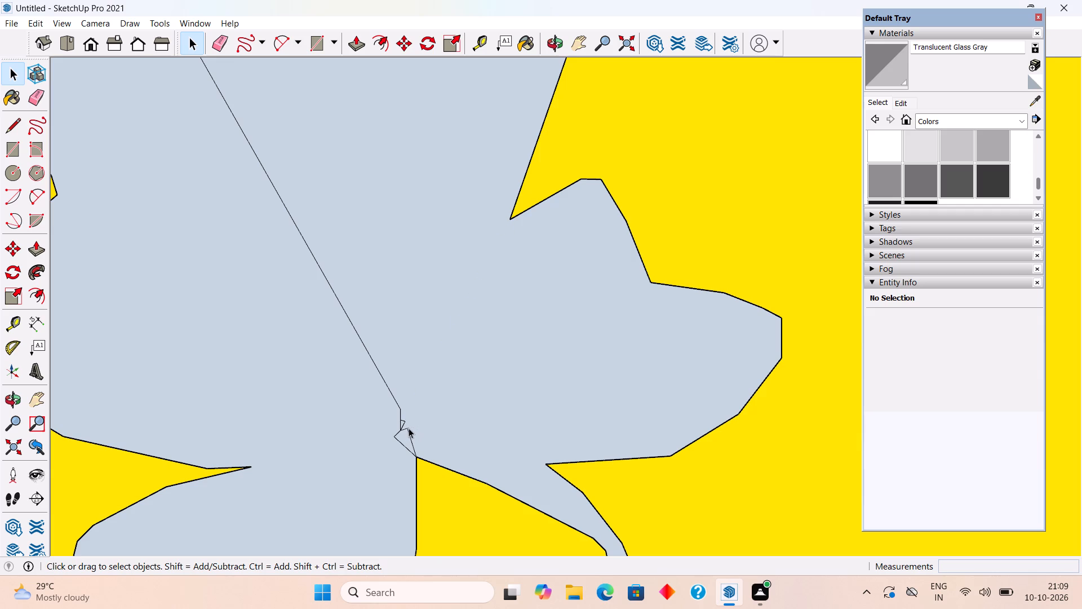
click(407, 429)
key(Delete)
click(410, 436)
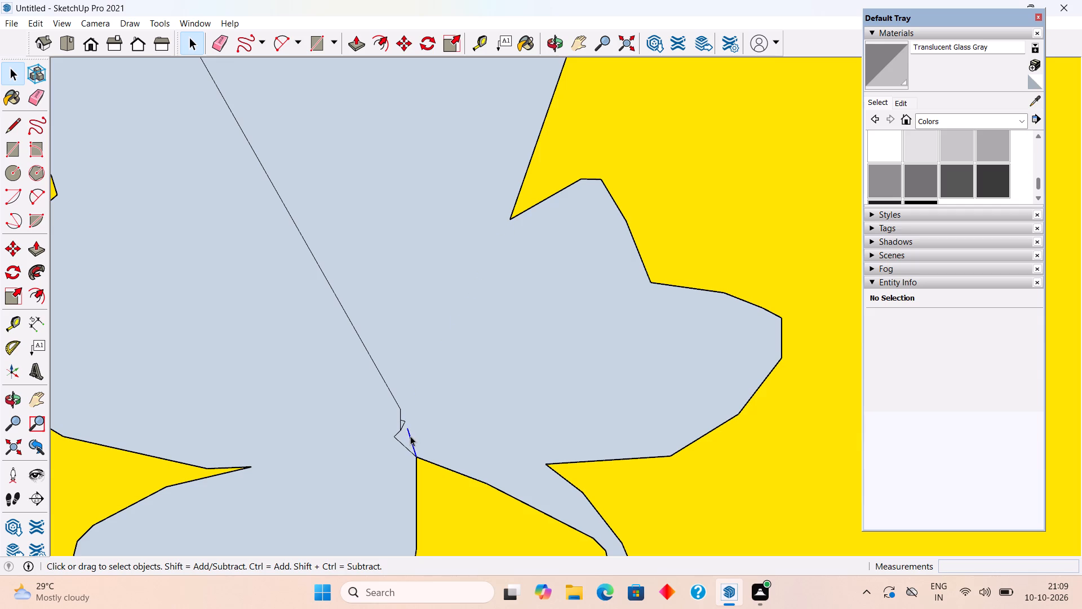
key(Delete)
click(404, 447)
key(Delete)
Erase the leftover edges at the base point and the dividing line between the tall upper petal and the two-lobed petal.
click(402, 423)
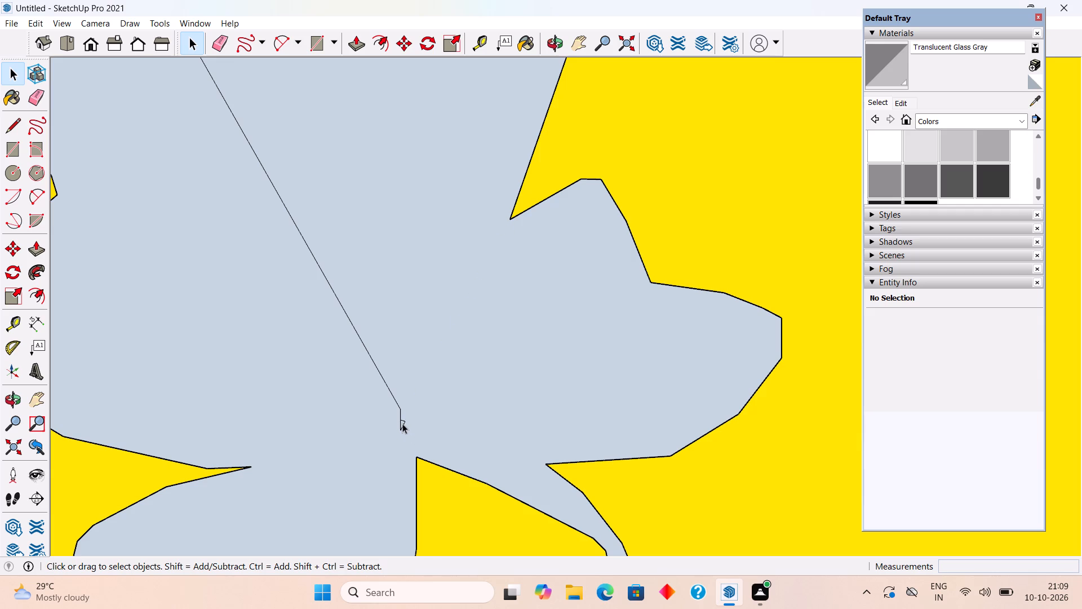
key(Delete)
click(402, 420)
key(Delete)
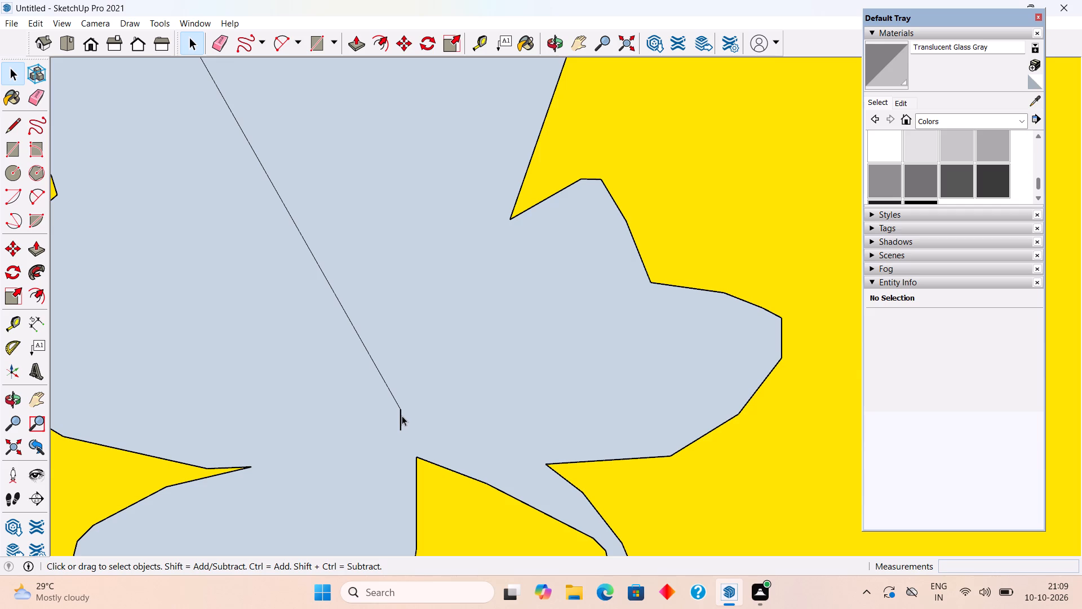
click(402, 413)
key(Delete)
click(400, 407)
key(Delete)
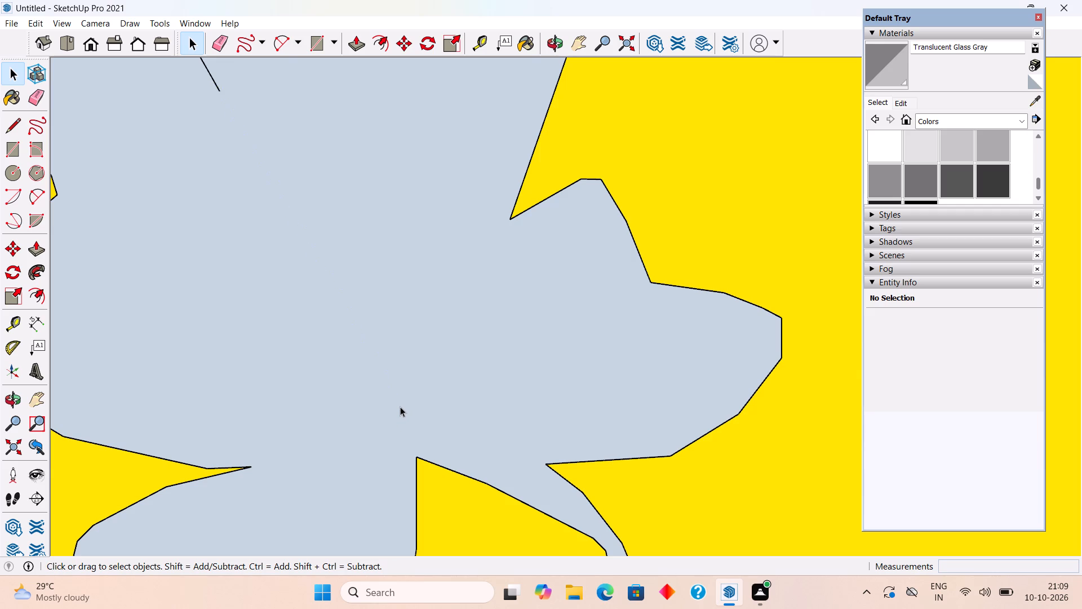
Push/Pull the merged flower face out from the yellow wall panel by 1".
scroll(400, 407, down, 18)
click(396, 387)
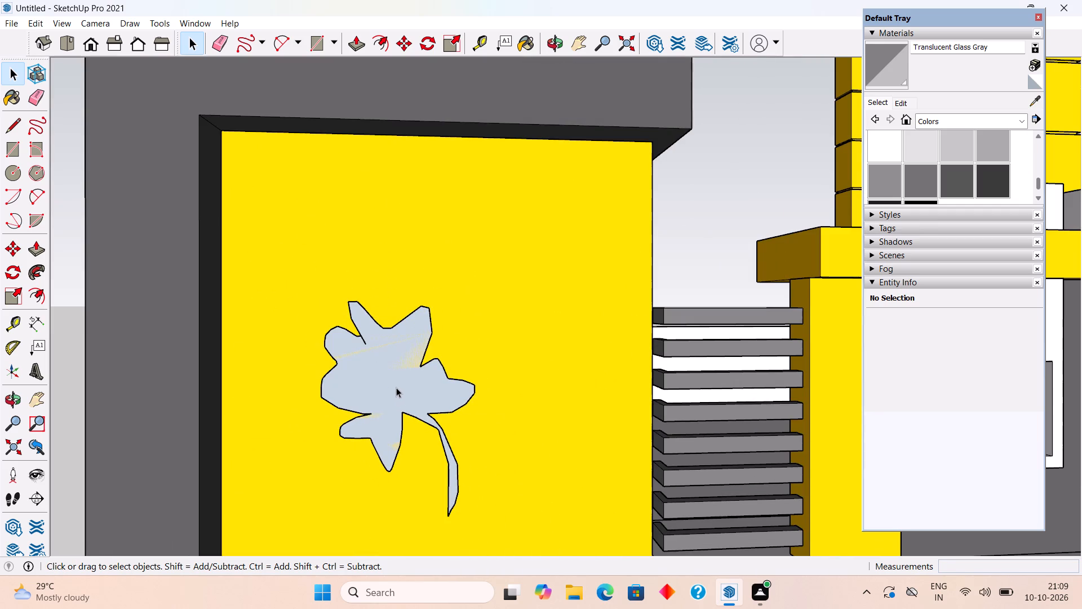
key(p)
click(393, 383)
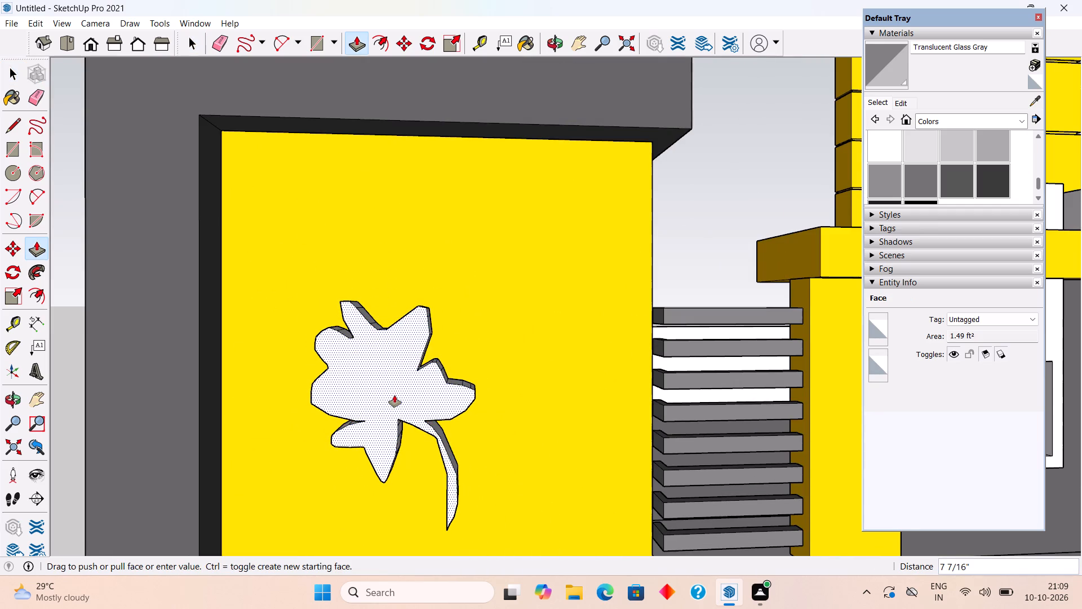
text(1")
key(Return)
key(space)
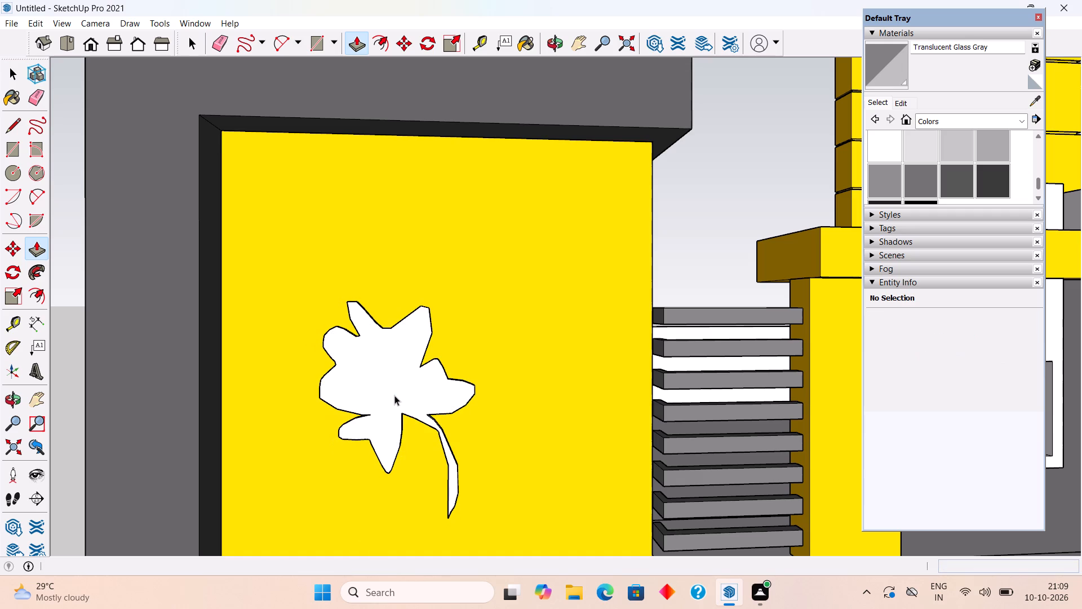
Select the whole extruded flower, make it a group, and clear the selection.
triple_click(394, 395)
right_click(394, 395)
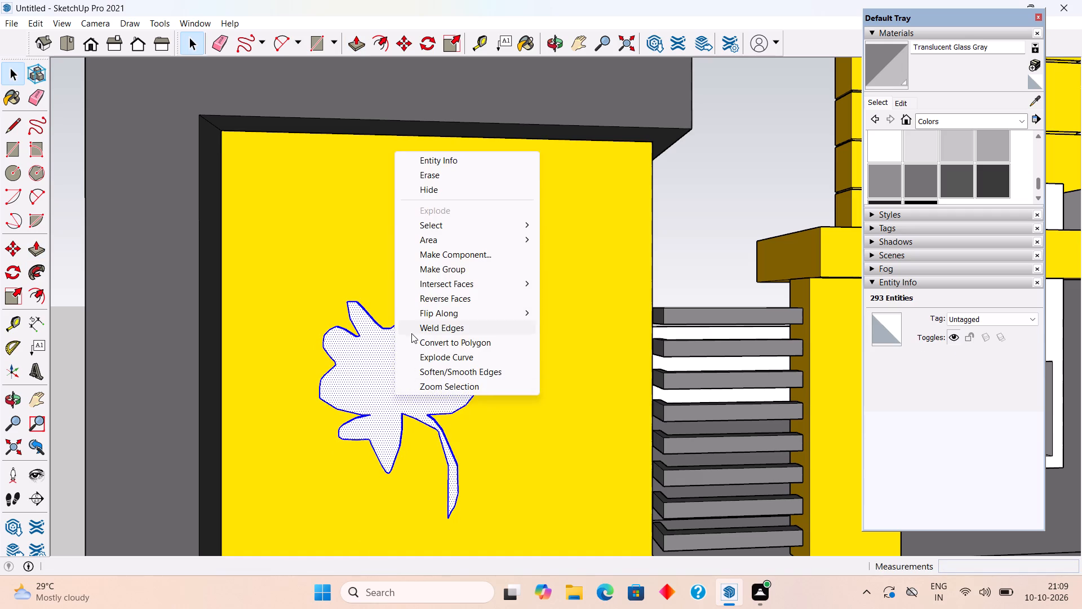
click(434, 271)
scroll(434, 271, down, 13)
click(250, 285)
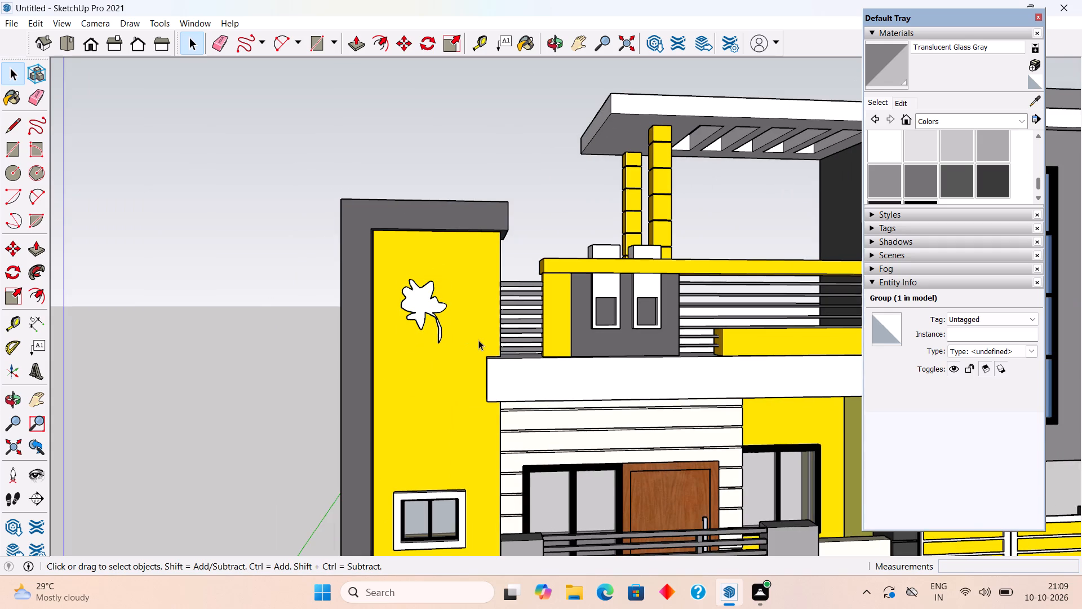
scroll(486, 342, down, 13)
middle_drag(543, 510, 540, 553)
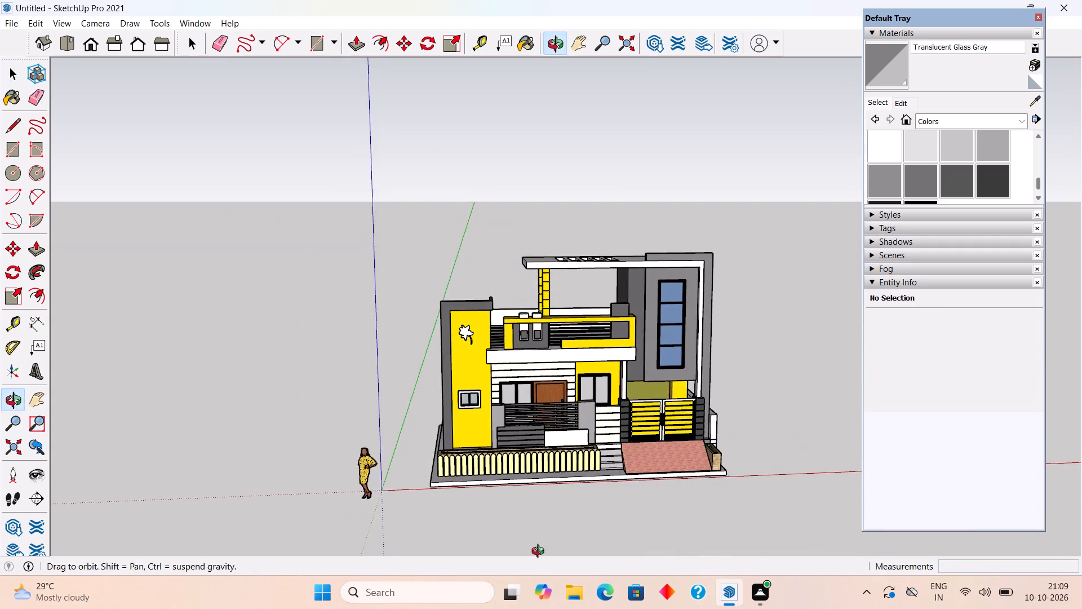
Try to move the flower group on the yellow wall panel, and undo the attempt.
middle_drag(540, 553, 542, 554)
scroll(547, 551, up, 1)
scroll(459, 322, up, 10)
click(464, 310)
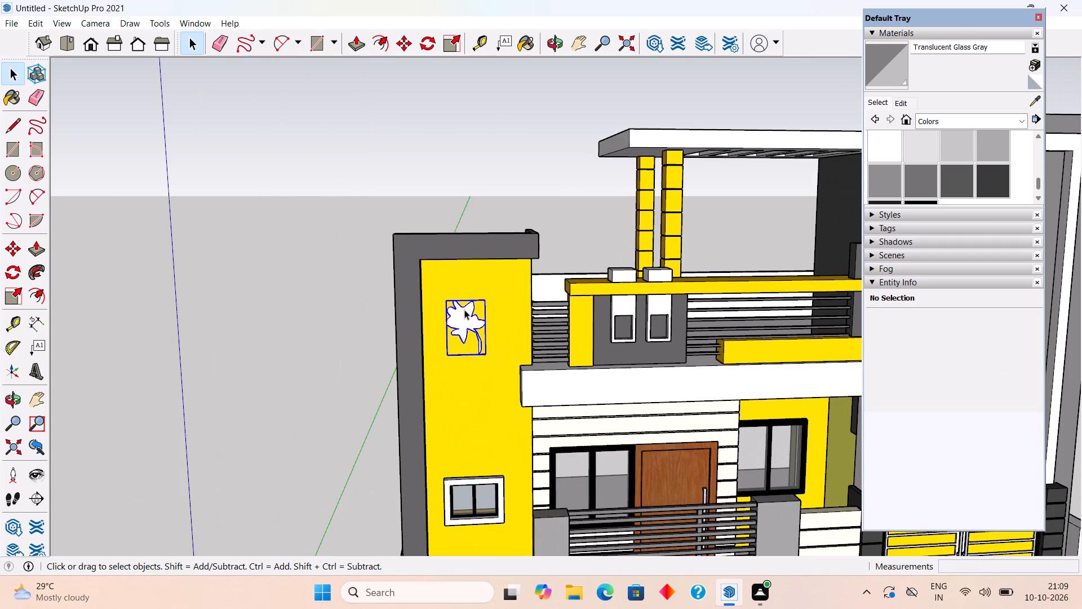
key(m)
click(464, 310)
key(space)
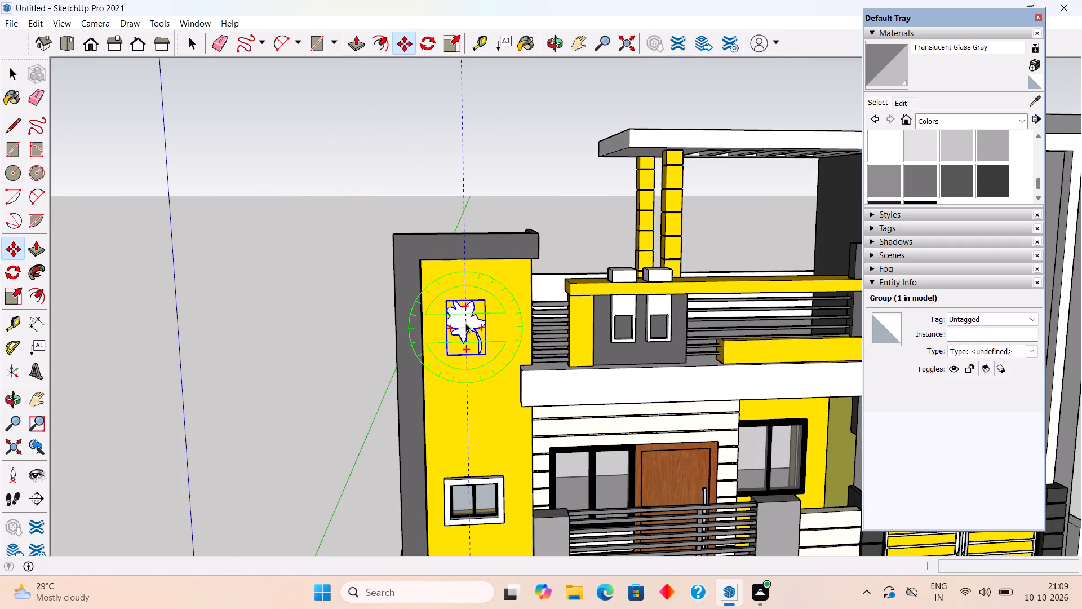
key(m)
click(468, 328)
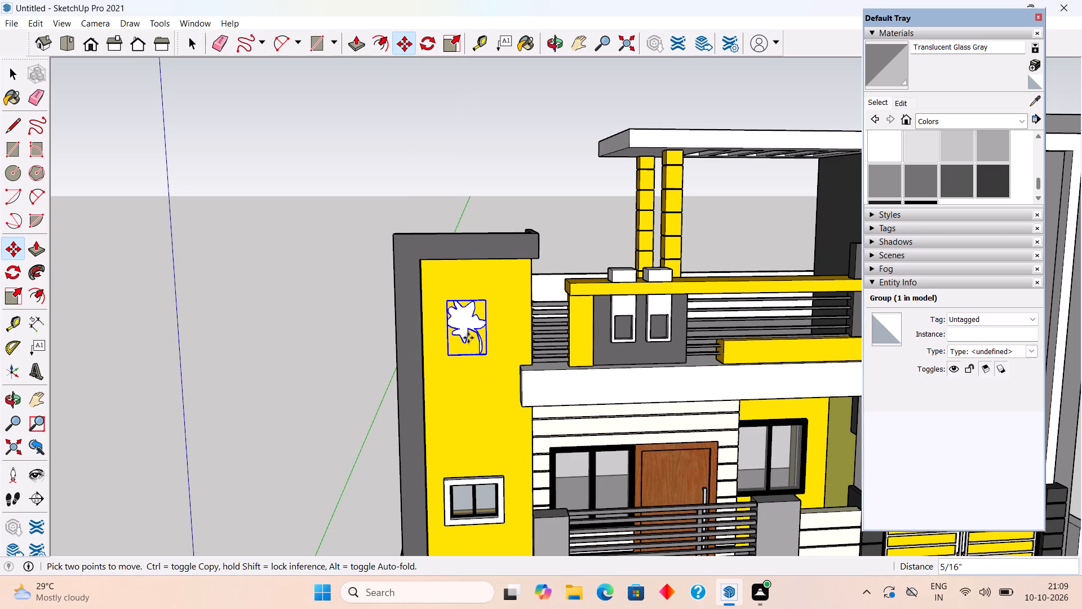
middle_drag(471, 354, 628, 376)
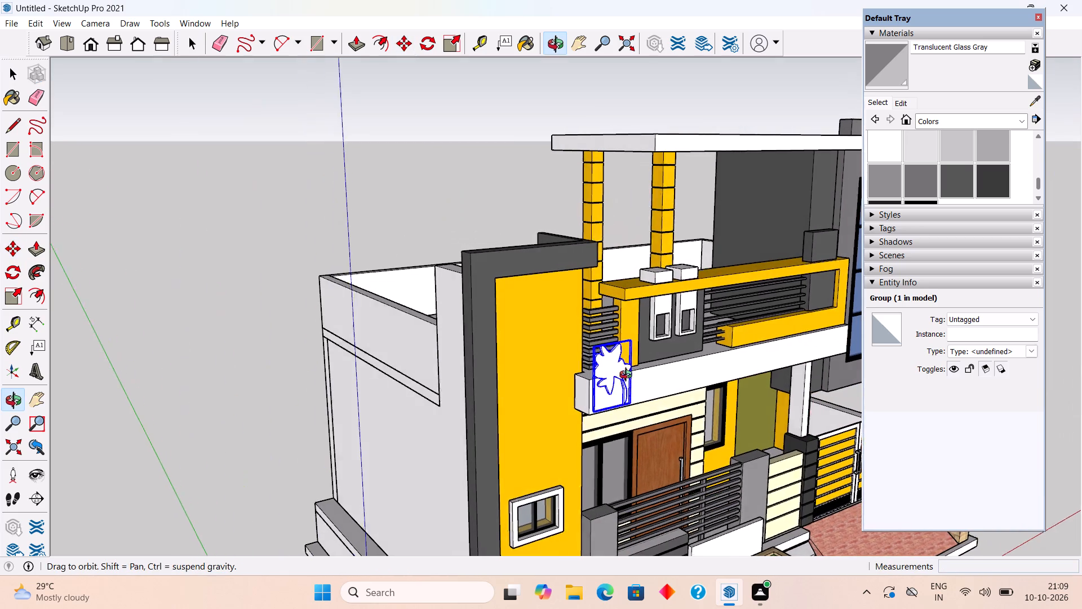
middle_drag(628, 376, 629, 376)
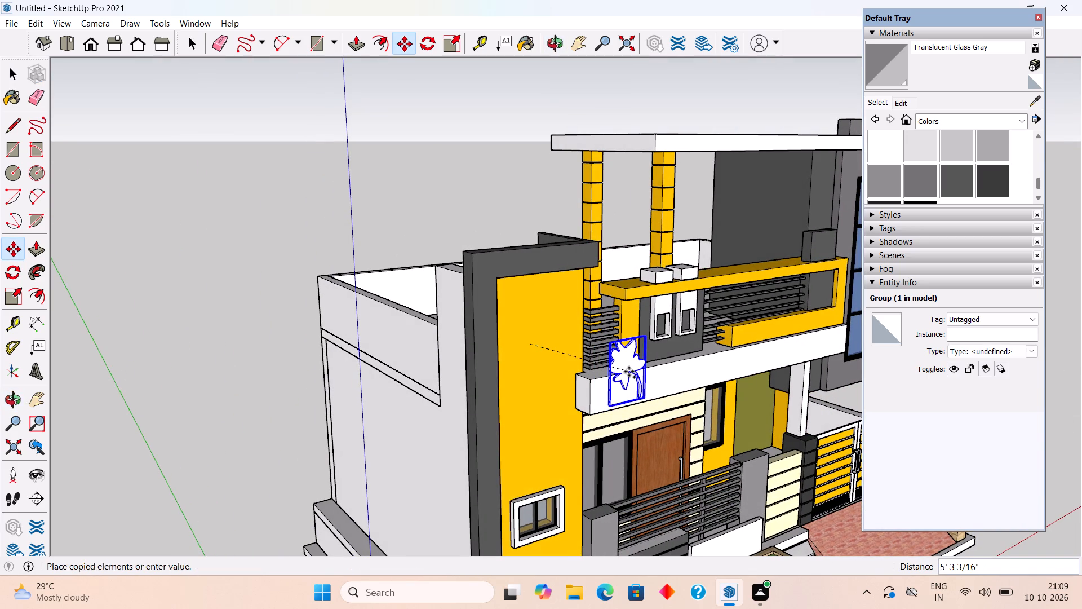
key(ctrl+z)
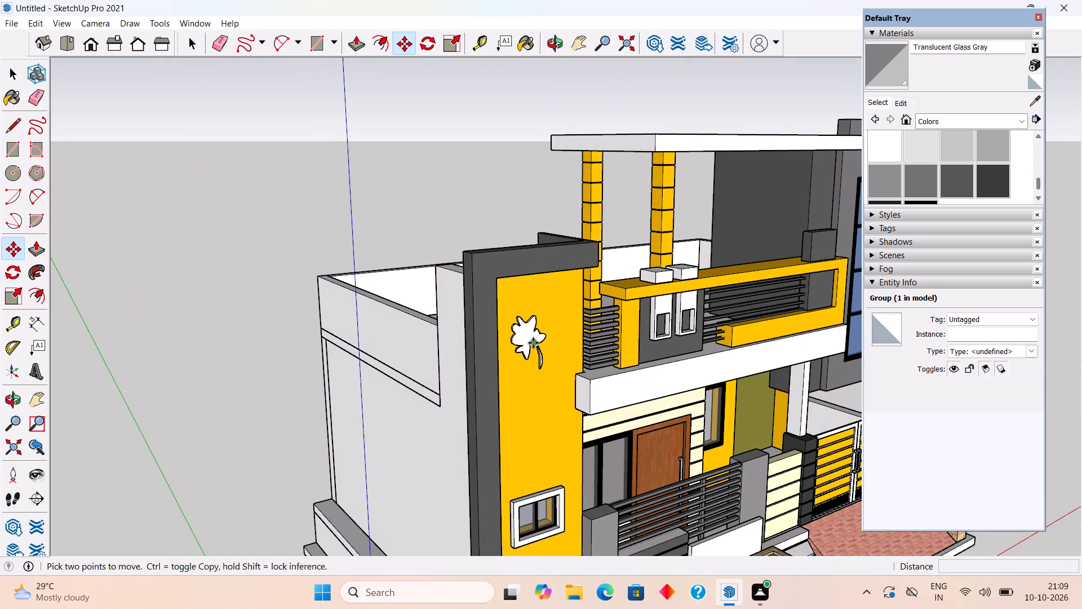
Select the whole raised flower with all its connected geometry and make it a group.
key(space)
click(522, 340)
triple_click(523, 340)
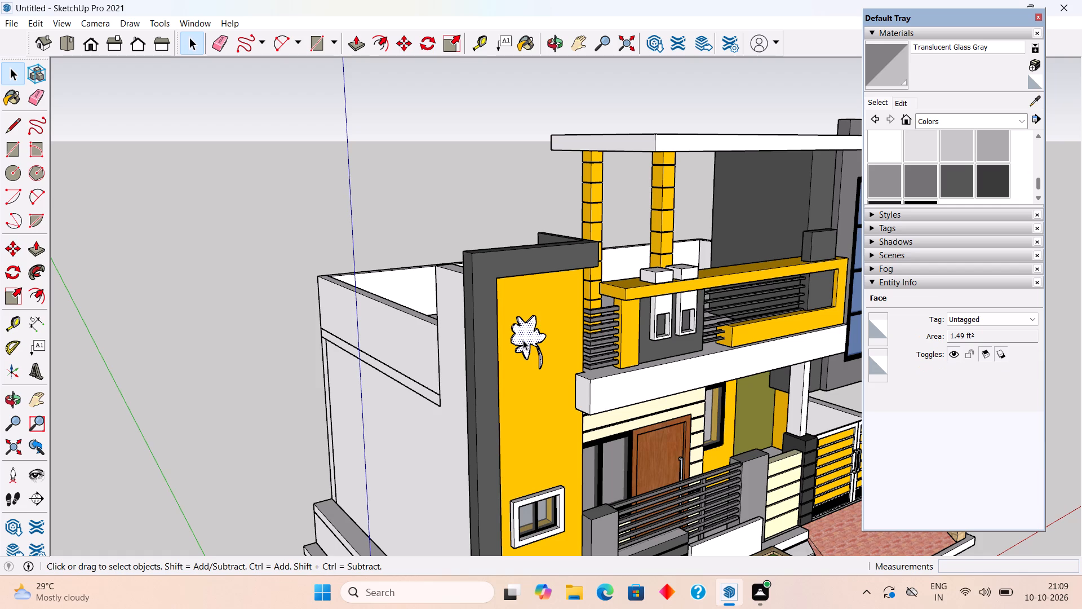
right_click(523, 340)
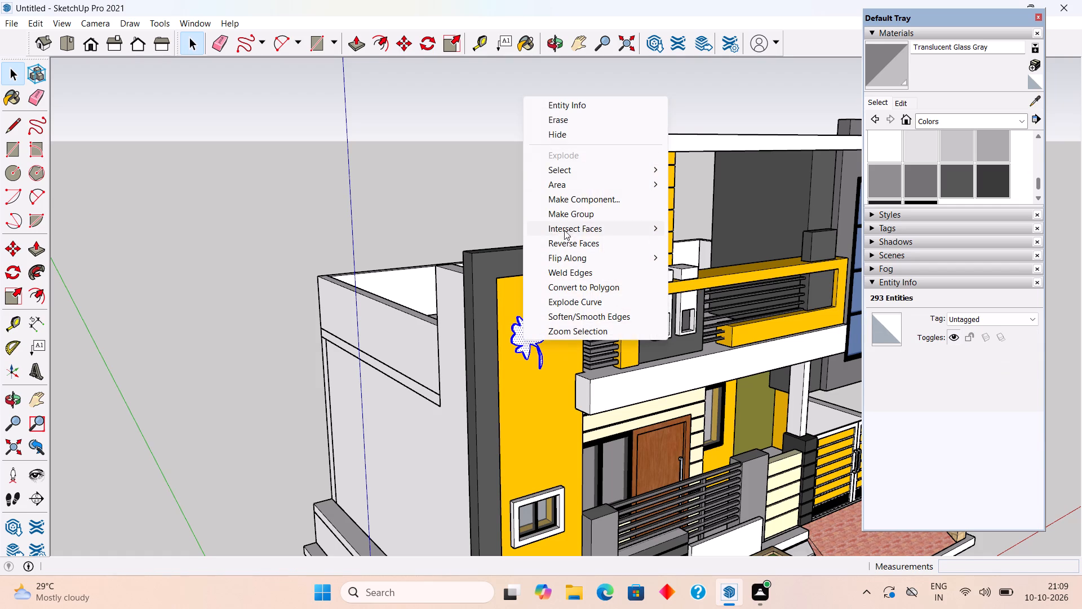
click(565, 218)
Move the flower group straight down the yellow wall panel by about 11" and clear the selection.
scroll(532, 380, up, 5)
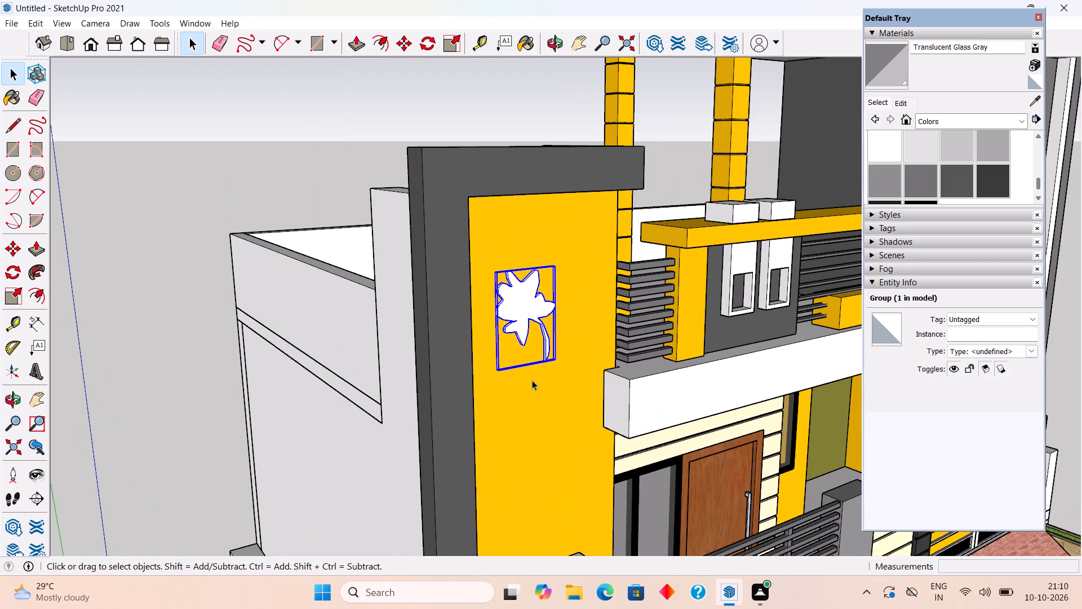
key(m)
click(531, 363)
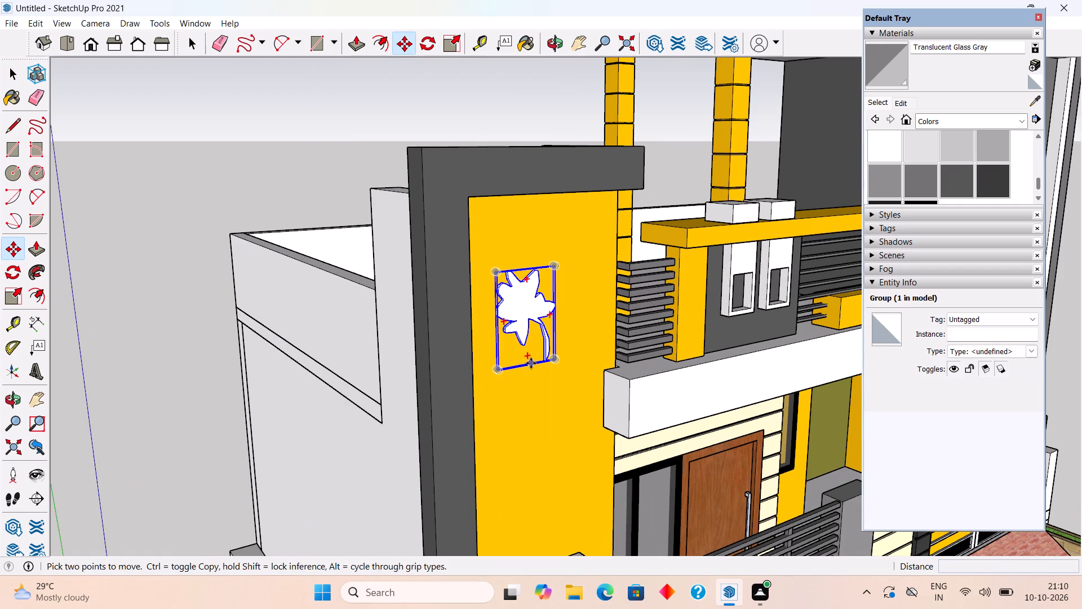
click(535, 408)
key(space)
click(373, 162)
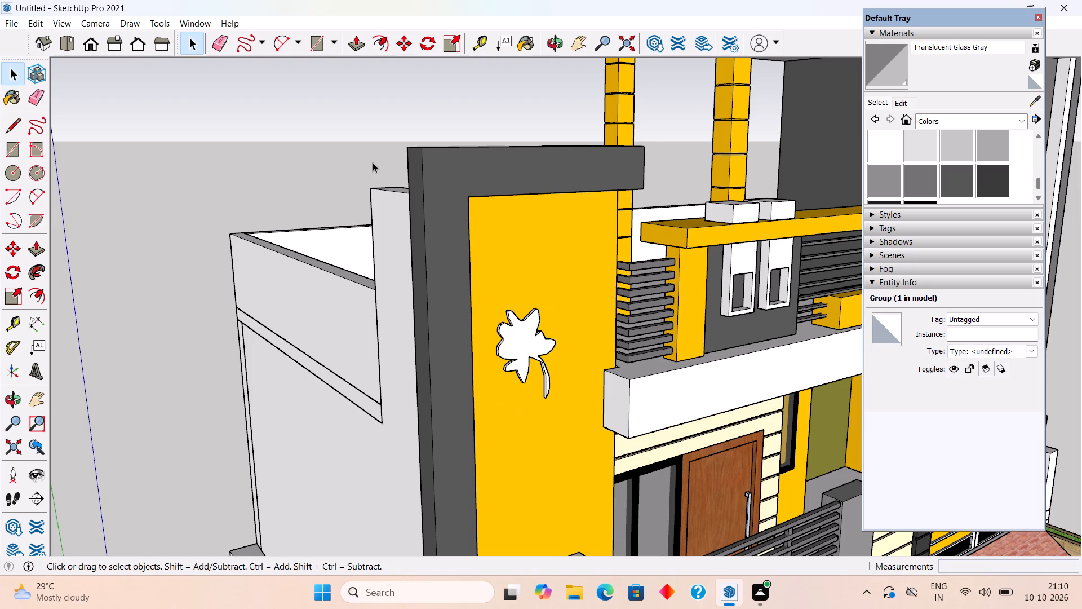
Examine the whole front elevation of the house from several angles and distances.
middle_drag(495, 355, 312, 323)
scroll(309, 323, down, 8)
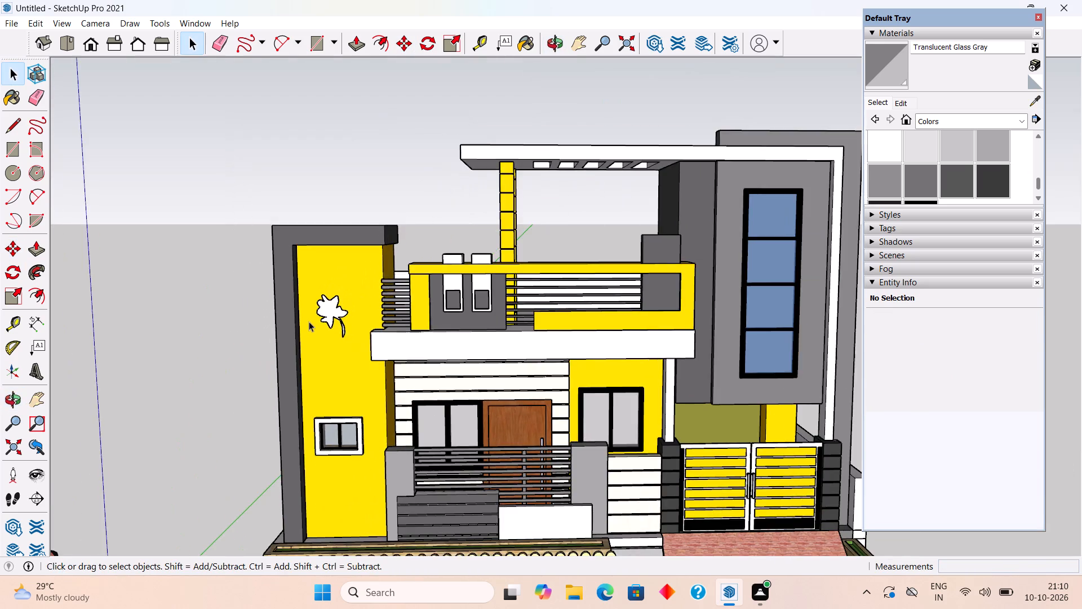
scroll(327, 353, down, 6)
click(278, 403)
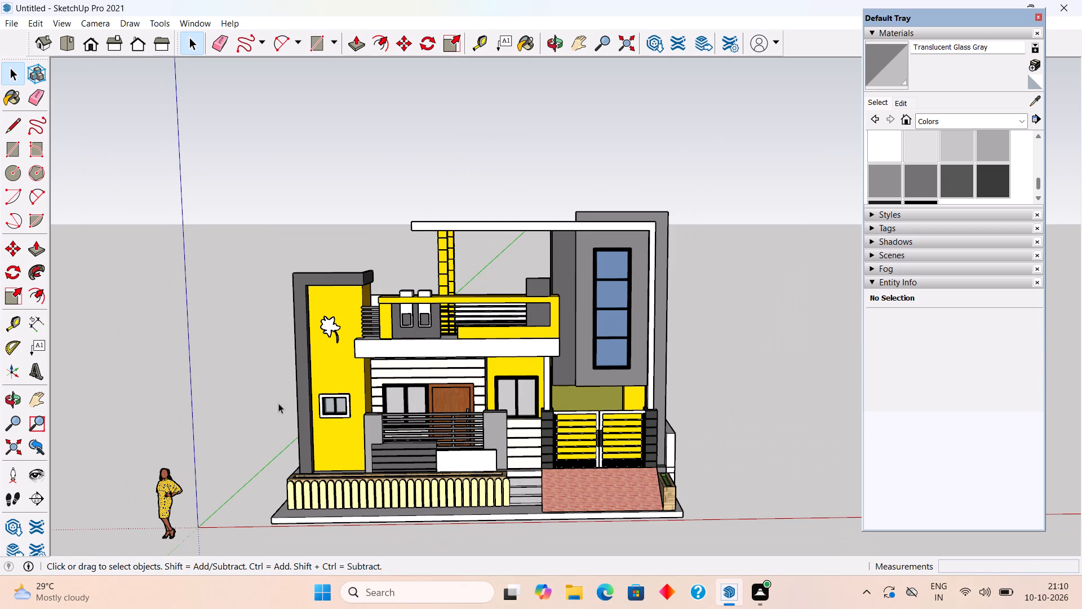
scroll(278, 403, up, 1)
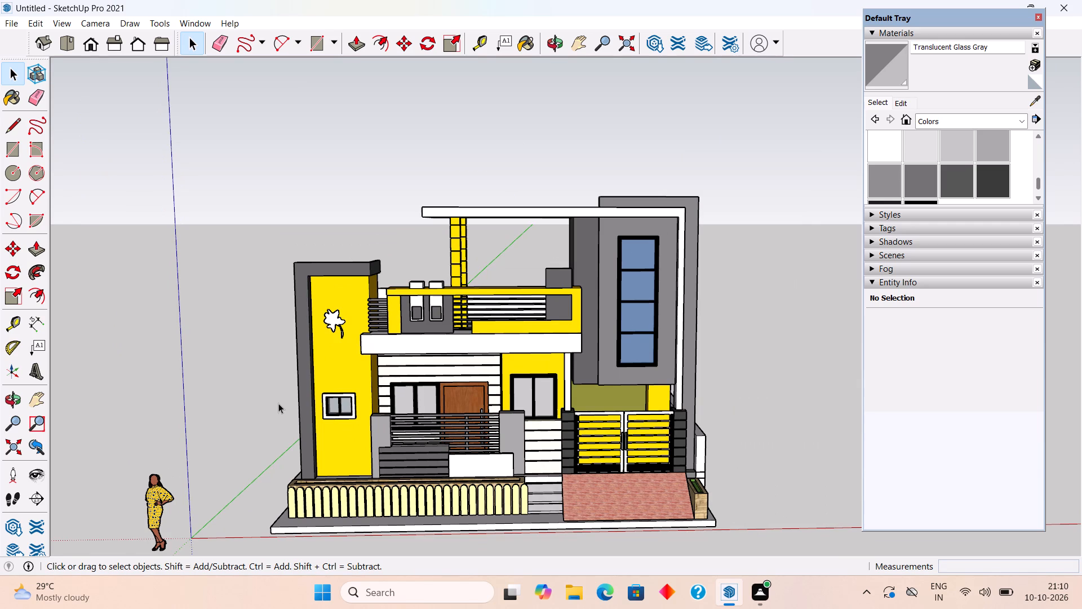
scroll(278, 403, up, 7)
scroll(312, 410, down, 7)
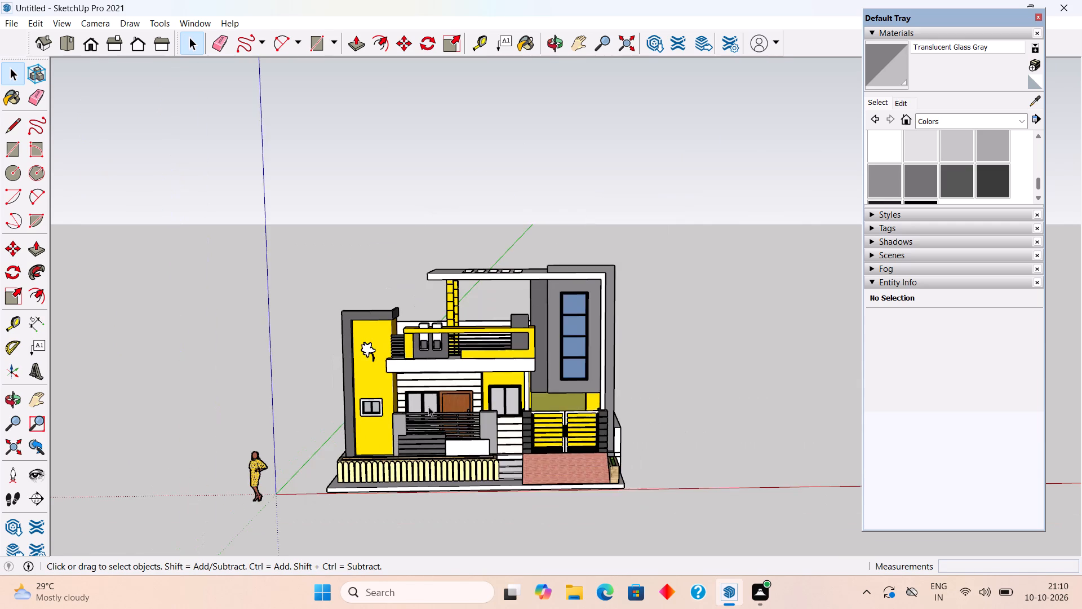
scroll(401, 453, up, 6)
middle_drag(526, 414, 491, 506)
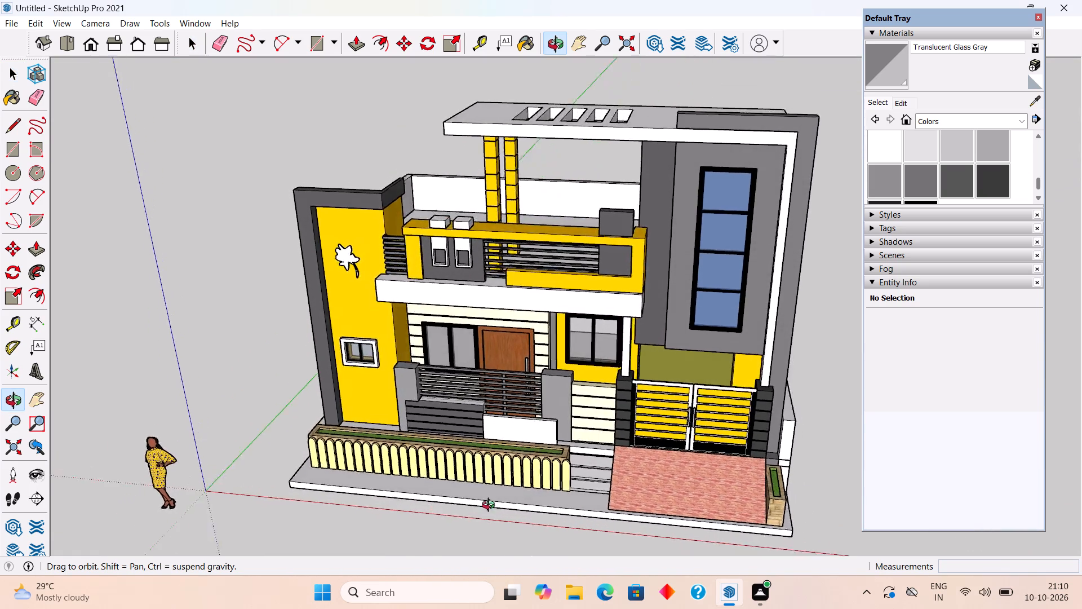
middle_drag(491, 506, 450, 366)
scroll(450, 366, down, 2)
middle_drag(515, 414, 532, 414)
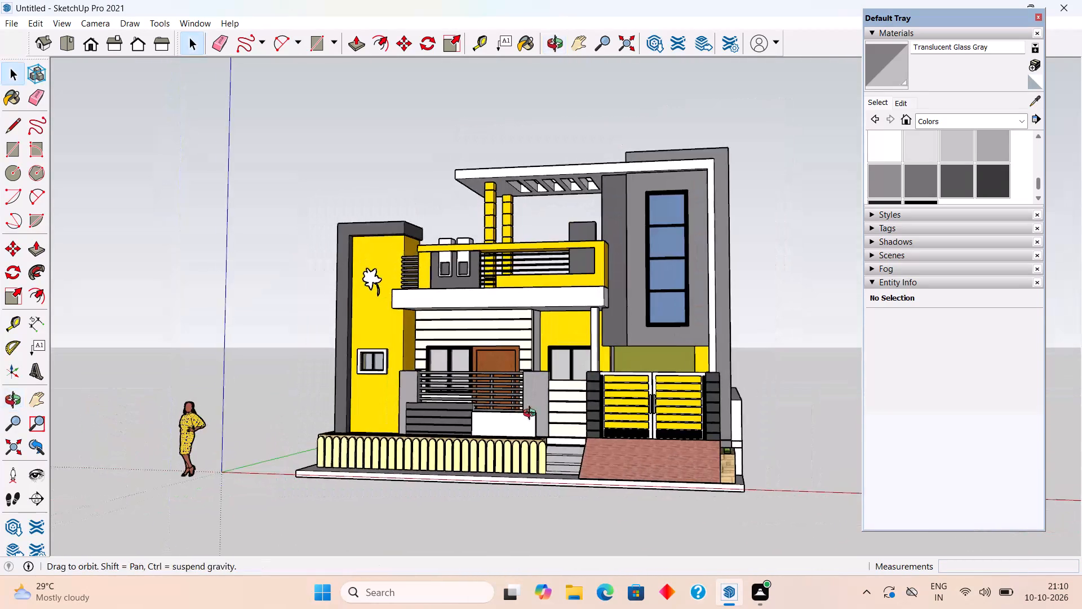
middle_drag(532, 414, 610, 429)
scroll(610, 429, up, 2)
middle_drag(550, 297, 565, 394)
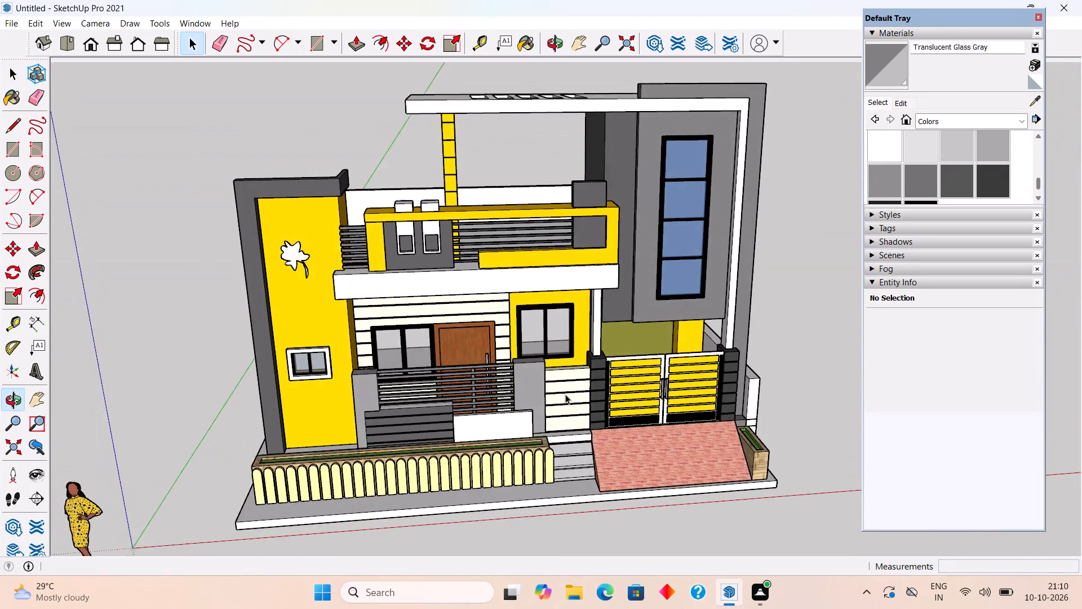
scroll(565, 394, up, 1)
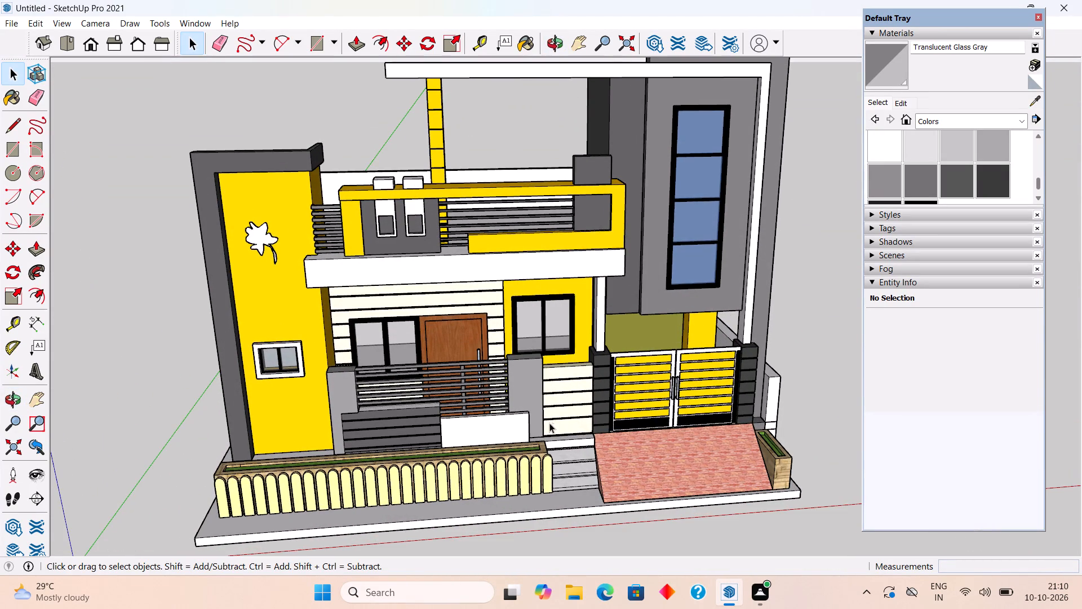
scroll(547, 425, down, 4)
middle_drag(557, 422, 472, 356)
scroll(472, 356, up, 2)
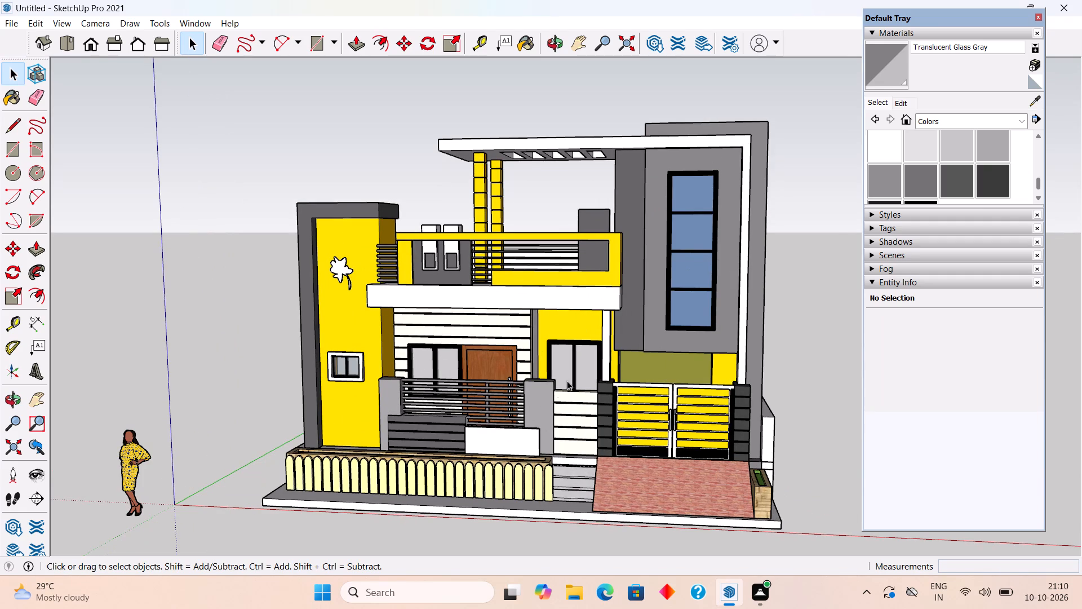
Paint the grey tower face around the tall four-pane window with Concrete Aggregate Smoke from the Asphalt and Concrete materials.
click(944, 120)
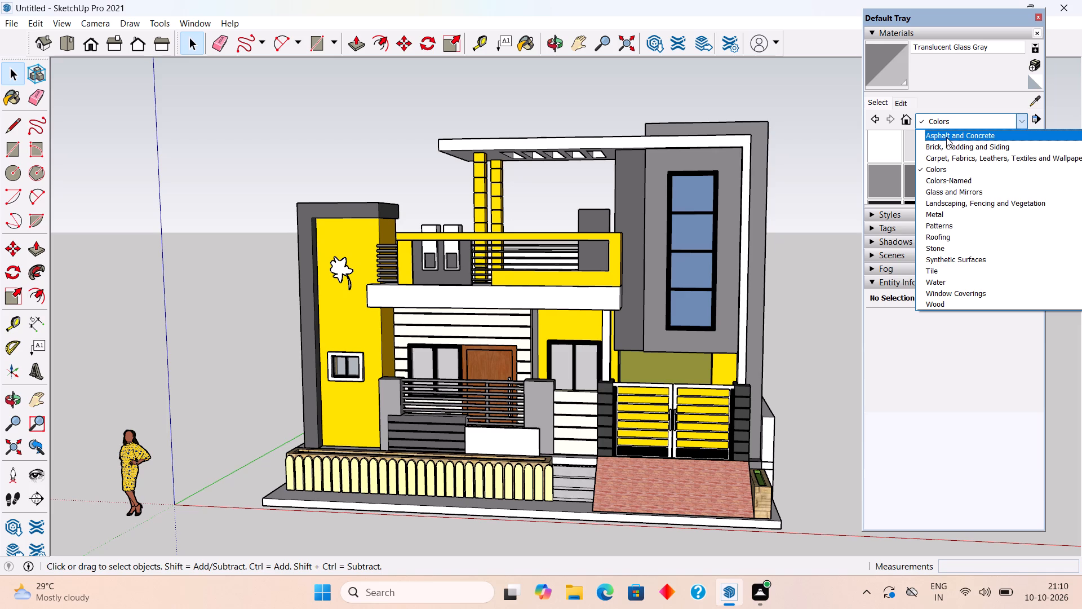
click(946, 137)
click(886, 182)
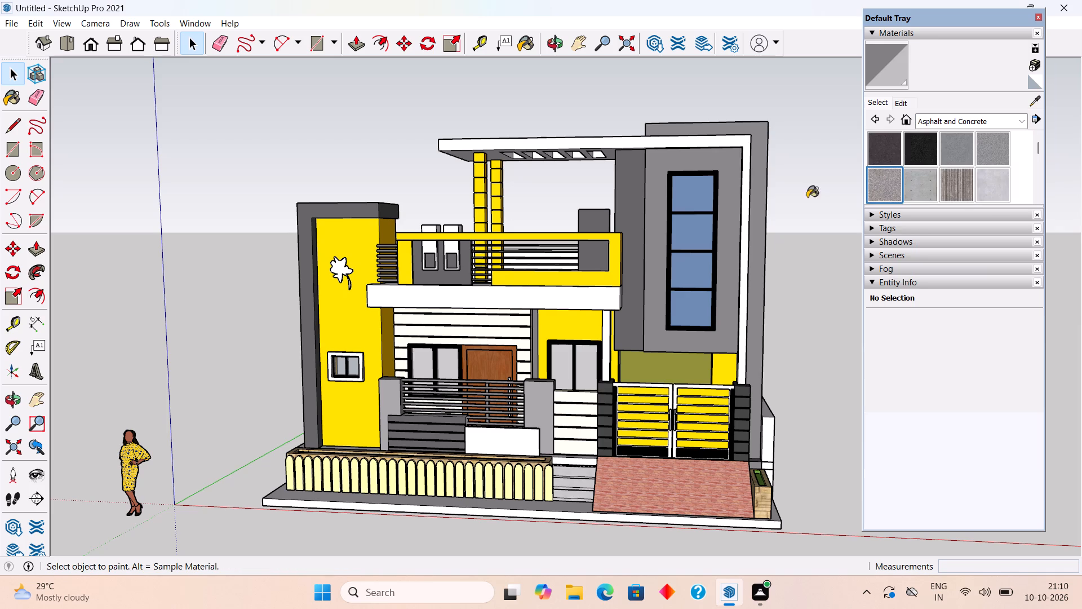
click(729, 239)
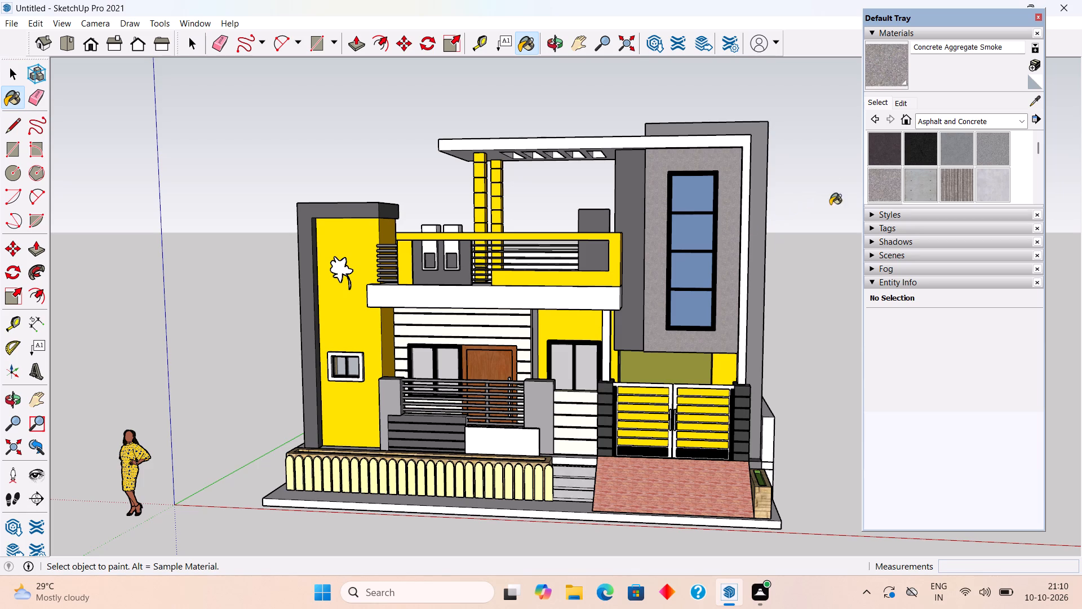
scroll(894, 191, down, 2)
scroll(894, 191, up, 2)
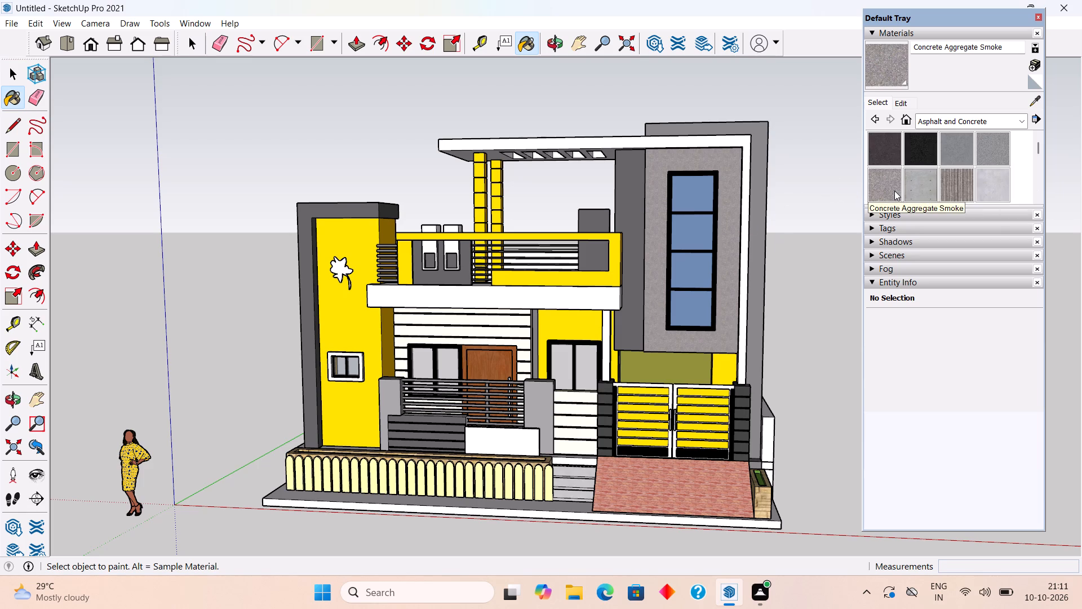
scroll(931, 179, down, 2)
scroll(931, 179, up, 1)
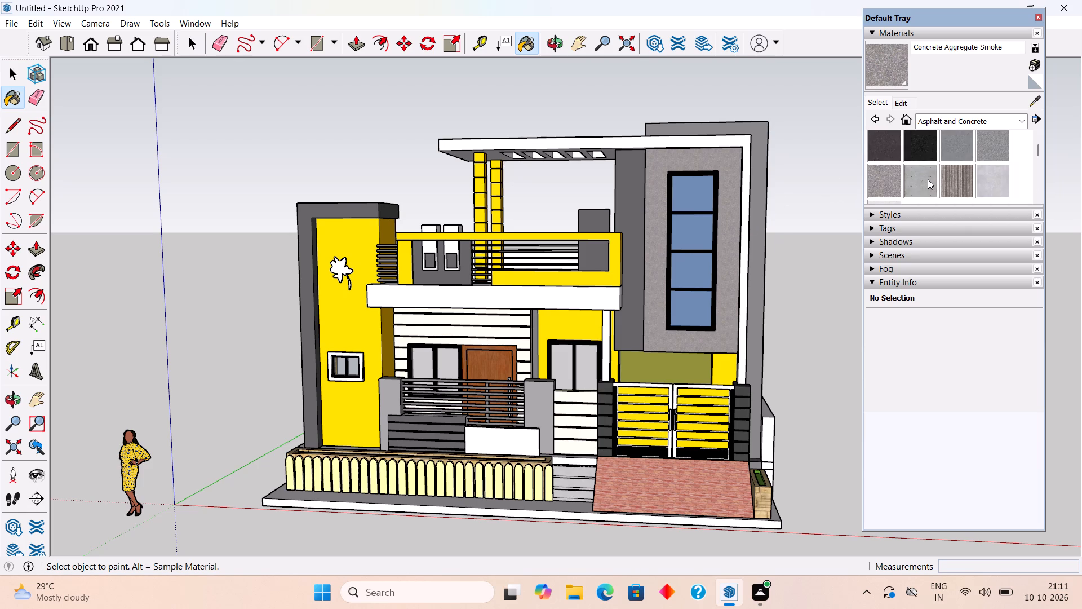
click(895, 183)
click(736, 221)
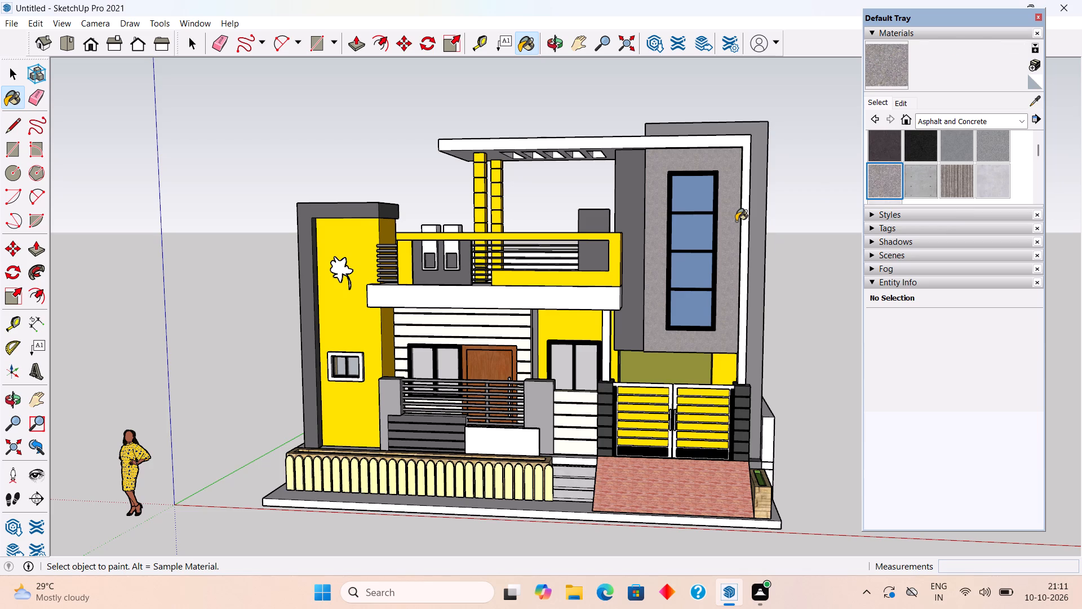
Paint the tower's outer grey frame and the grey frame around the yellow wall panel with Concrete Aggregate Smoke.
scroll(736, 221, up, 4)
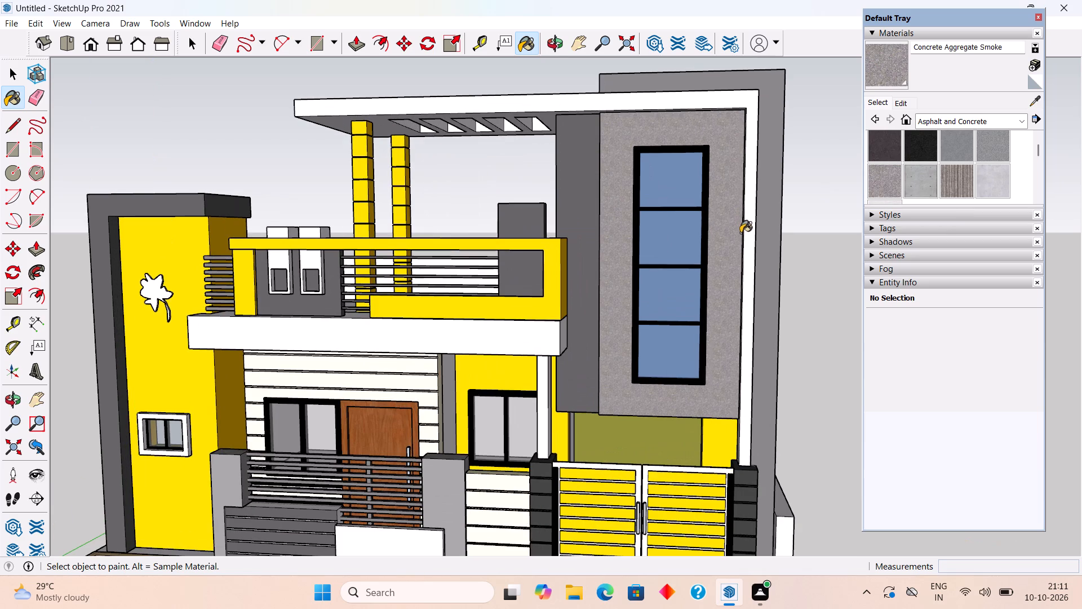
click(761, 255)
scroll(763, 257, down, 10)
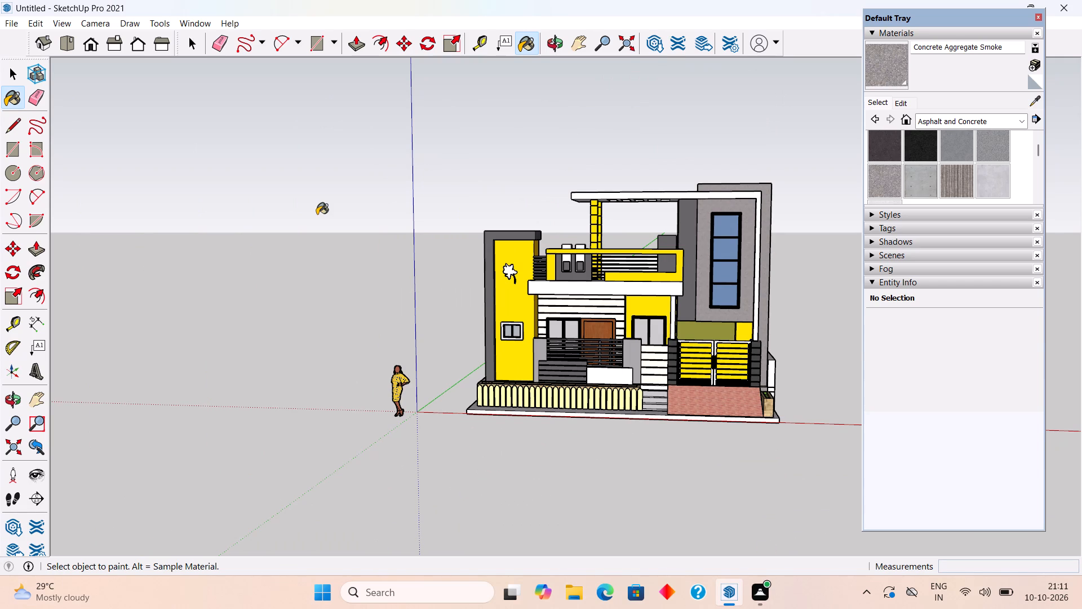
click(485, 297)
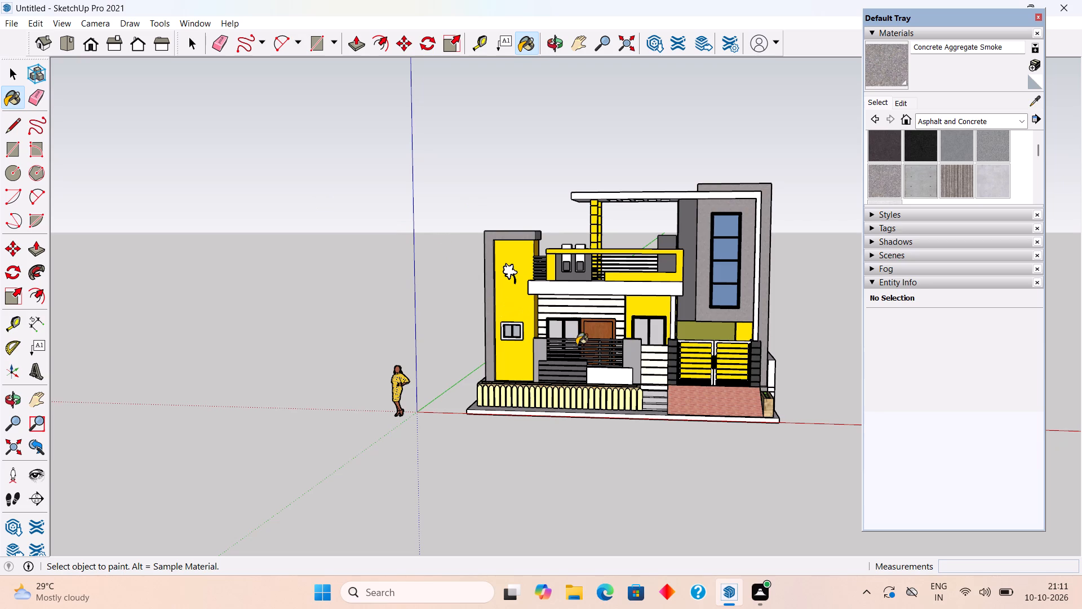
Paint the two grey posts at the ends of the ground-floor front railing with Concrete Aggregate Smoke.
click(626, 356)
click(544, 350)
key(space)
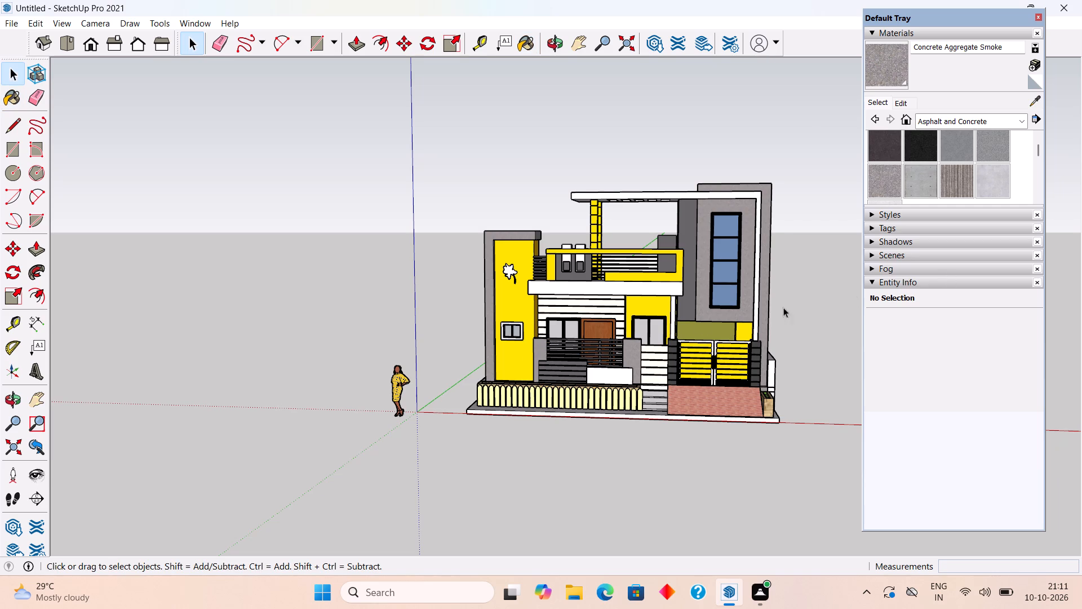
scroll(672, 331, up, 5)
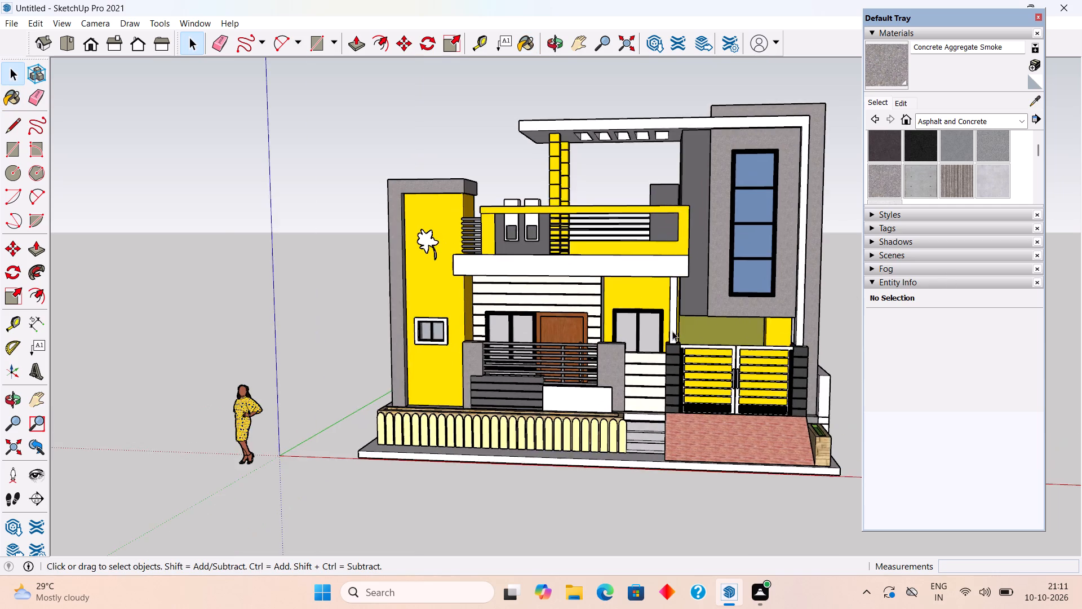
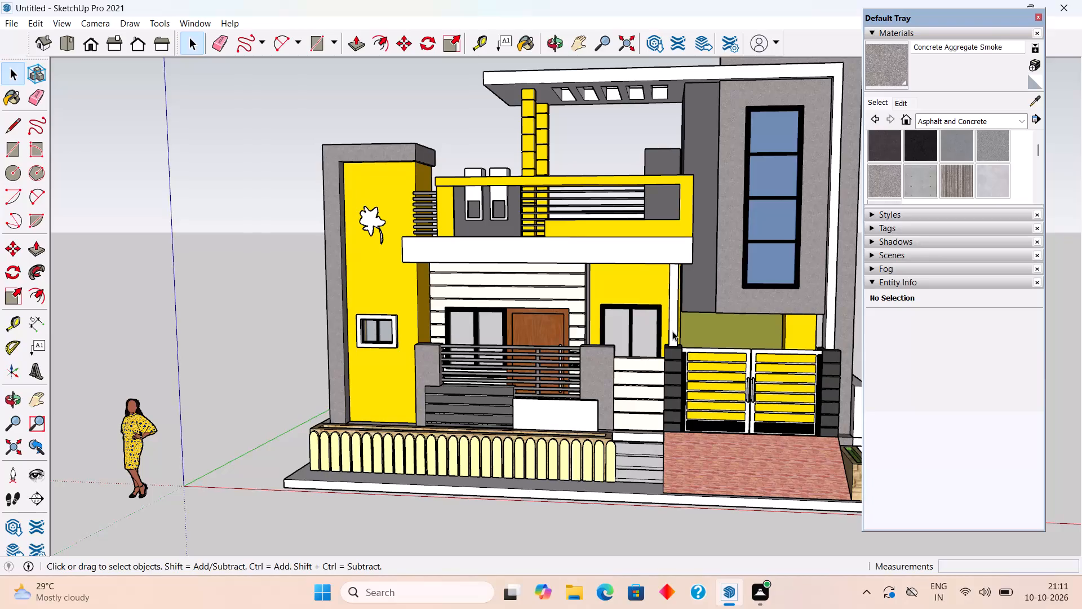
Close the Default Tray to clear the view of the full house elevation.
scroll(672, 331, down, 2)
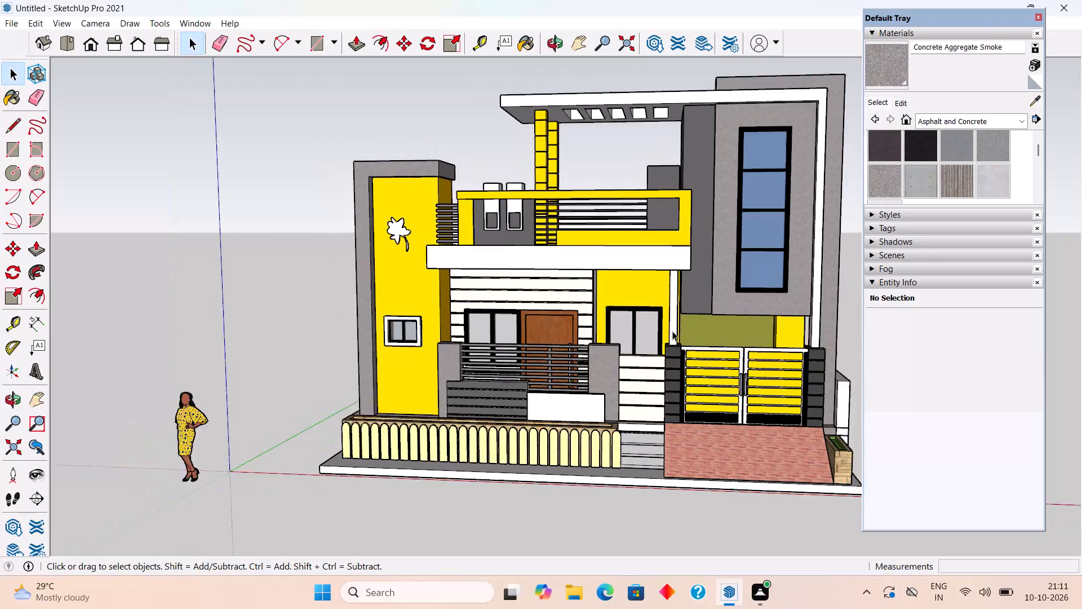
scroll(672, 331, down, 3)
middle_drag(672, 339, 739, 389)
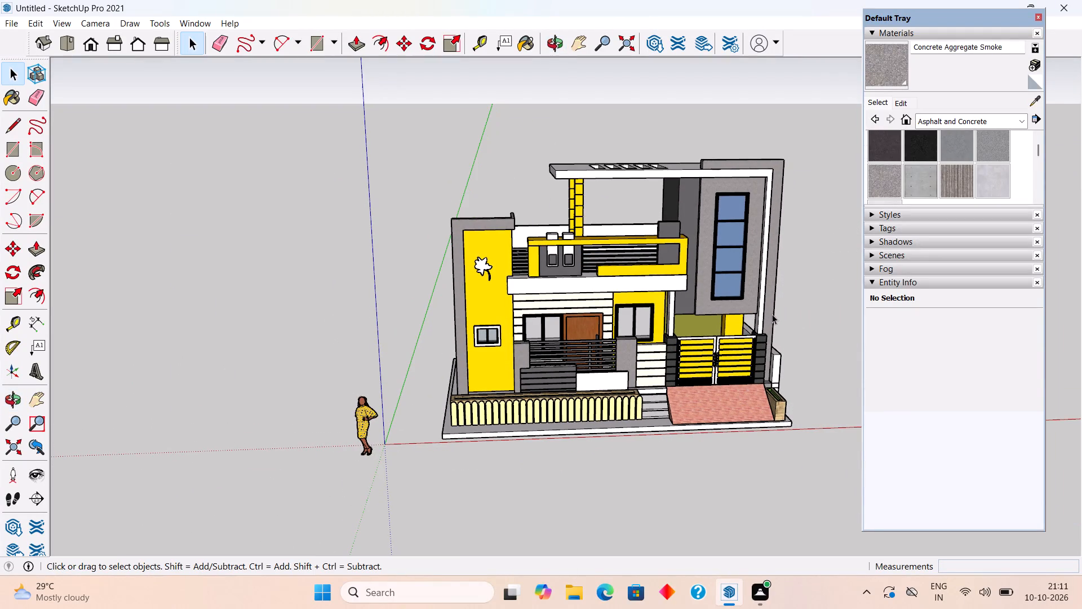
key(space)
middle_drag(792, 286, 715, 301)
scroll(715, 301, up, 3)
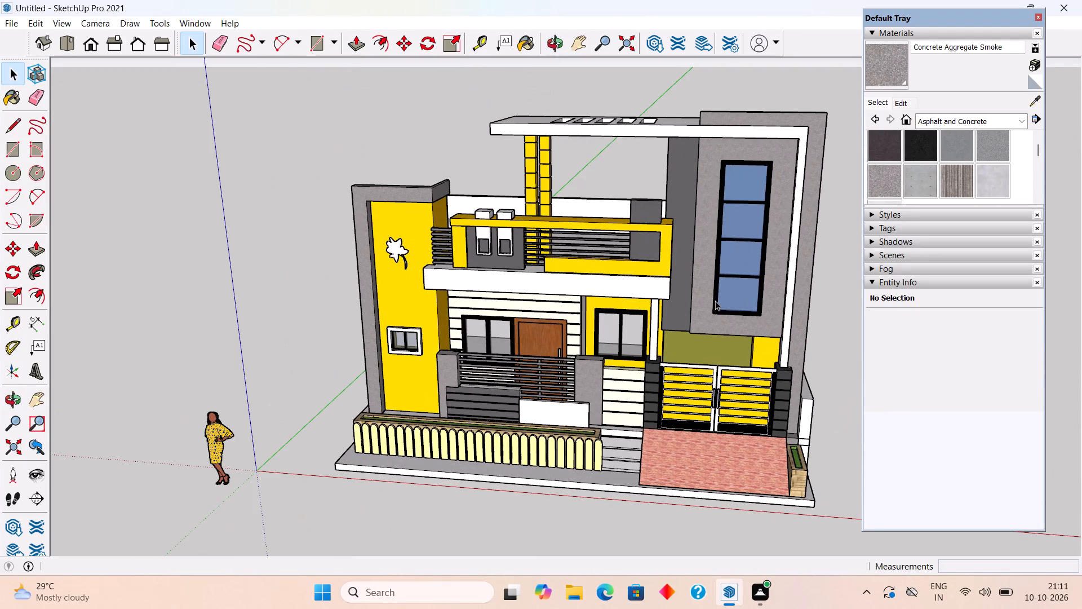
click(1037, 17)
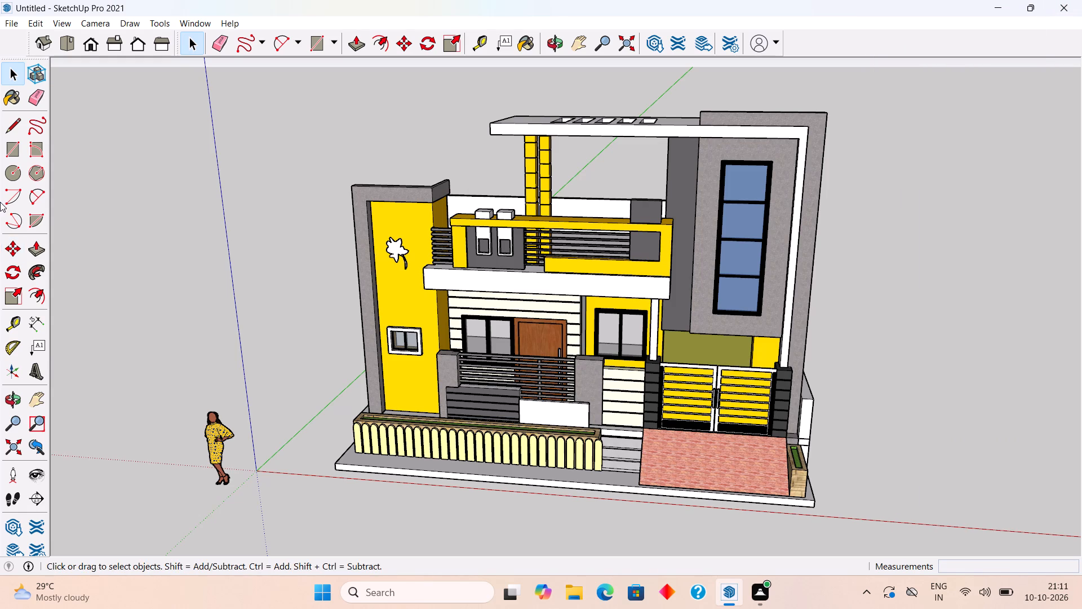
Save the model in the Downloads folder as a SketchUp model named "elevation exterior 7".
click(11, 21)
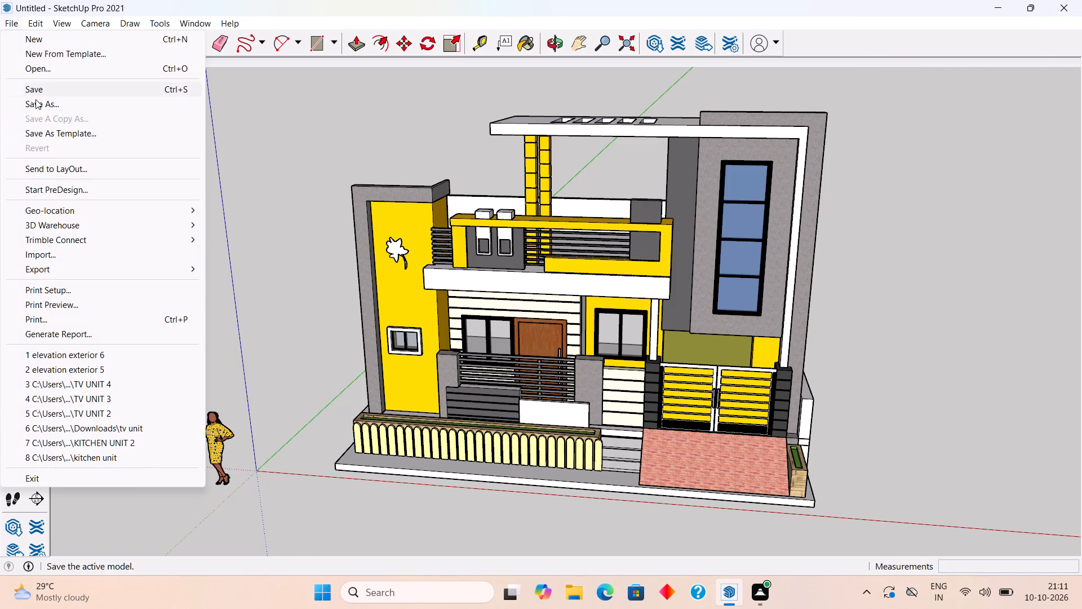
click(36, 100)
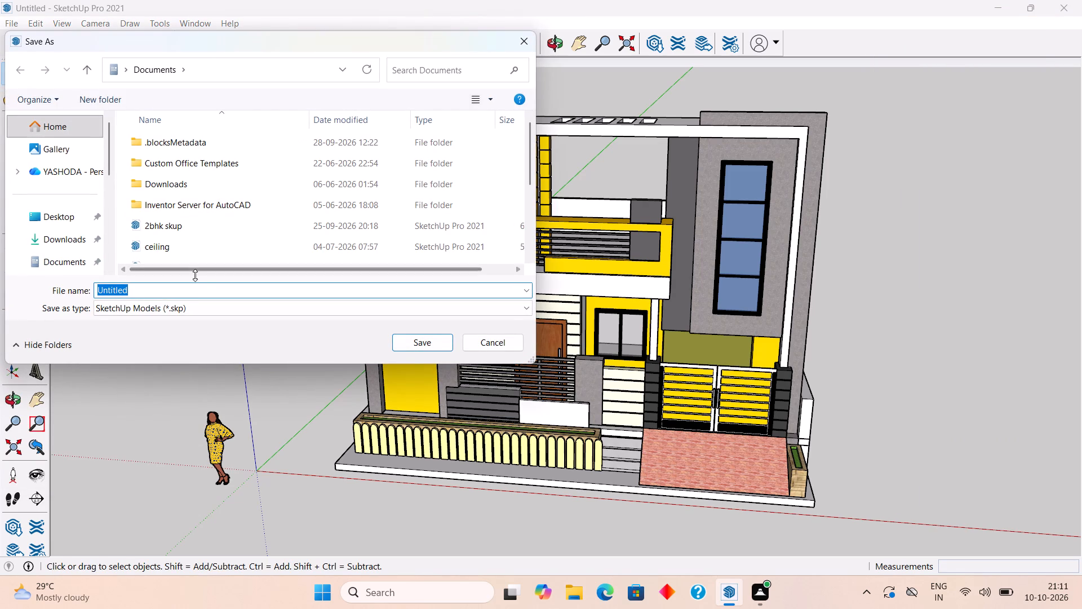
click(195, 292)
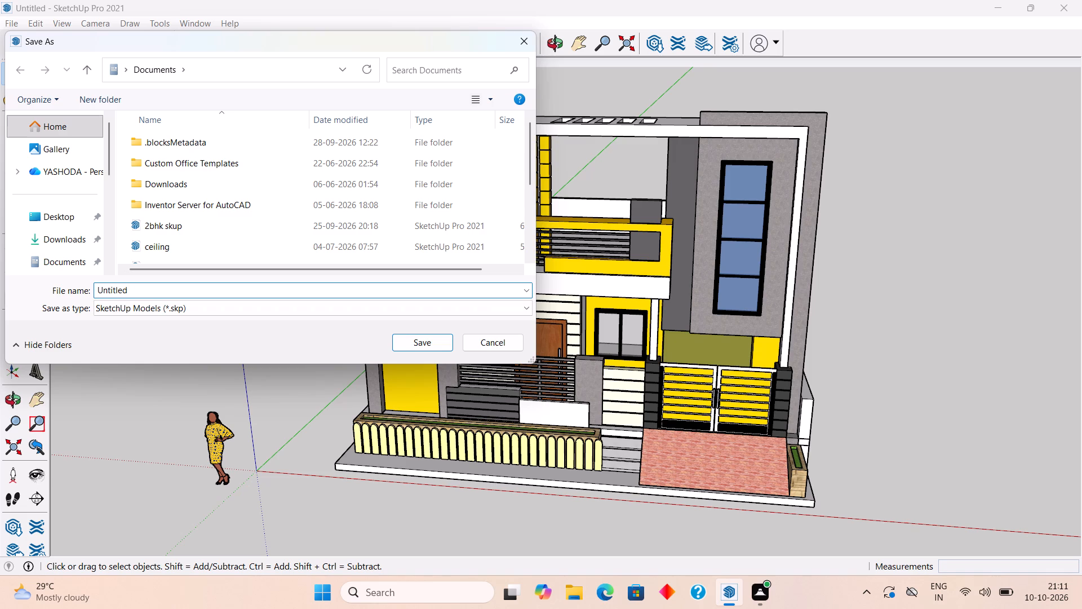
key(BackSpace)
key(BackSpace)
key(BackSpace)
key(BackSpace)
key(BackSpace)
key(BackSpace)
key(BackSpace)
key(BackSpace)
key(BackSpace)
key(BackSpace)
key(BackSpace)
text(elevation)
key(space)
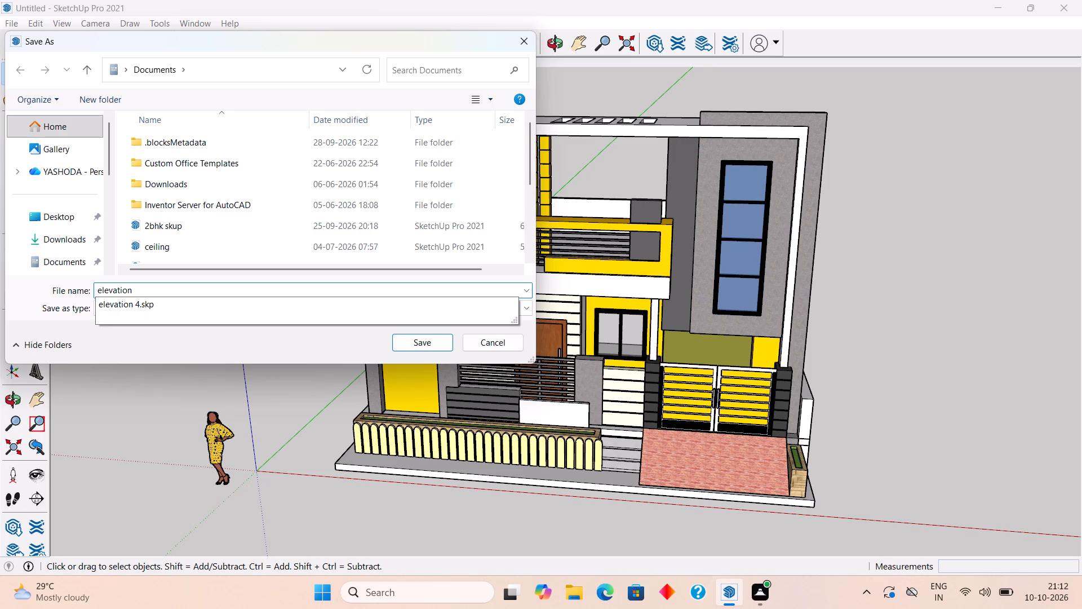
text(exterior)
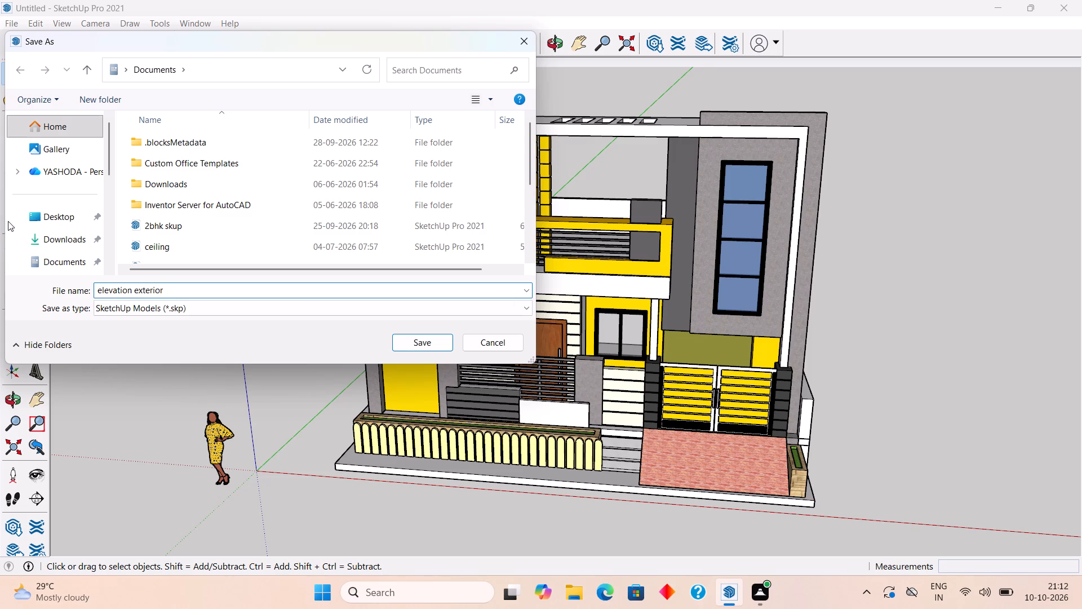
click(52, 237)
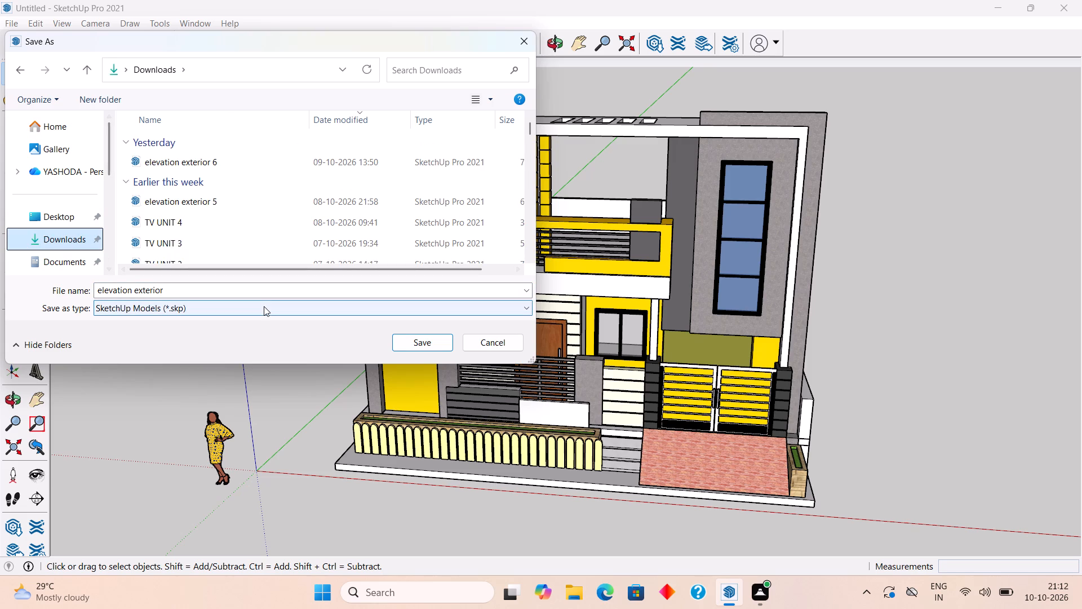
click(258, 289)
click(258, 289)
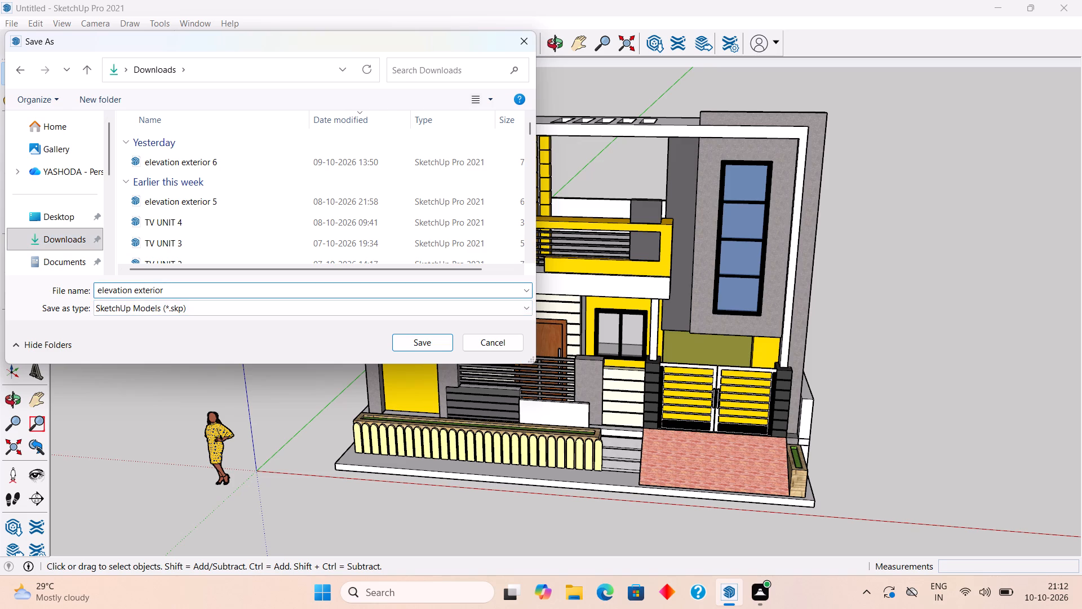
key(space)
text(7)
click(413, 343)
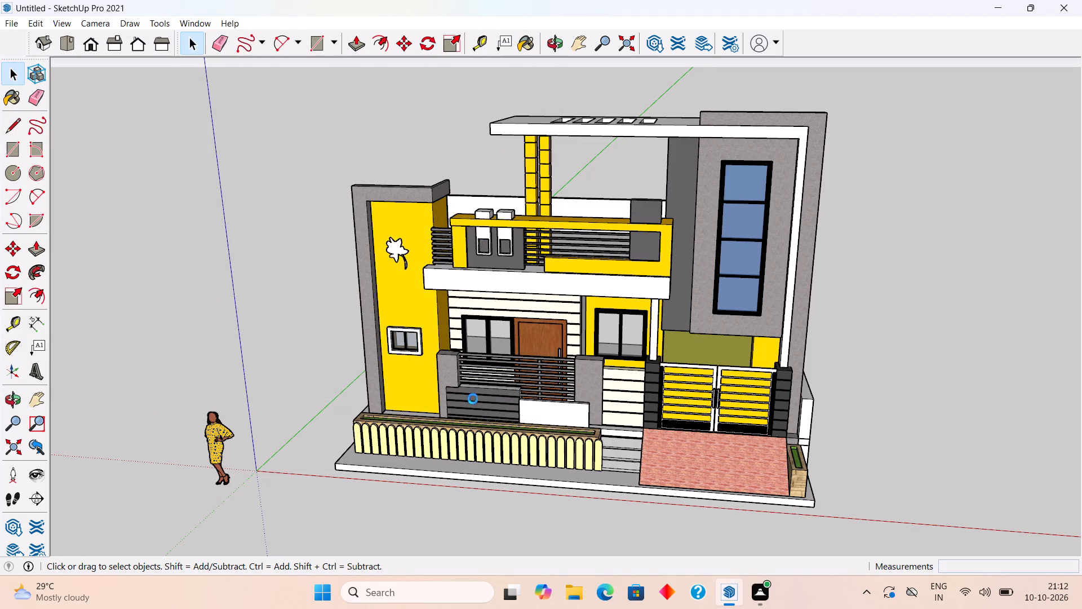